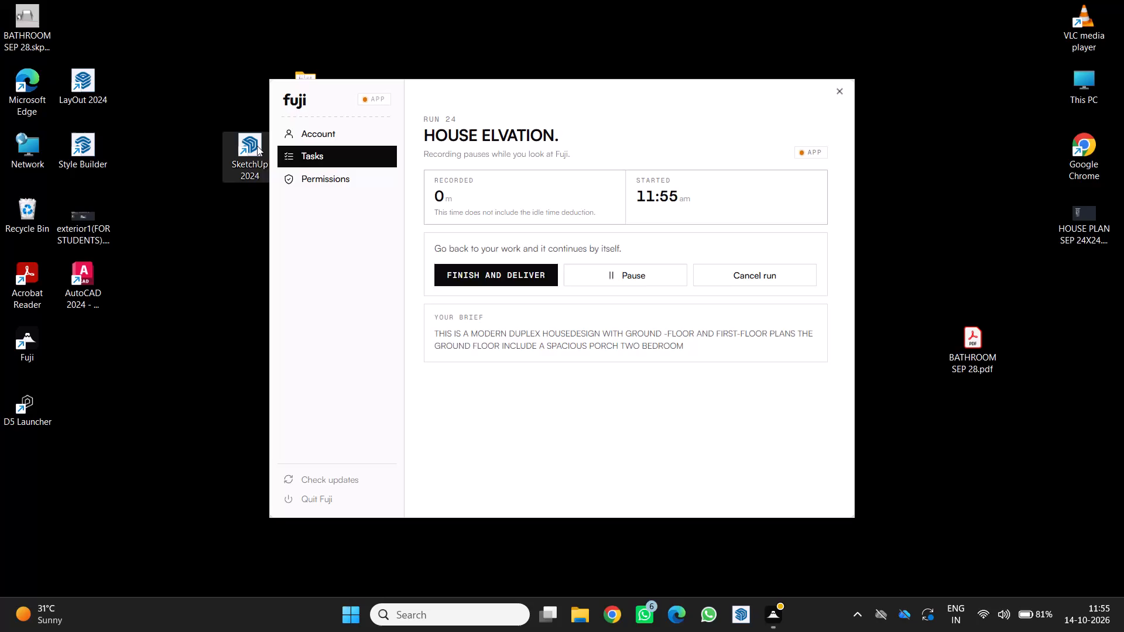
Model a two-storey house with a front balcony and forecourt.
Launch SketchUp 2024 to reach its welcome window.
{"action": "left_click", "coordinate": [257, 146]}
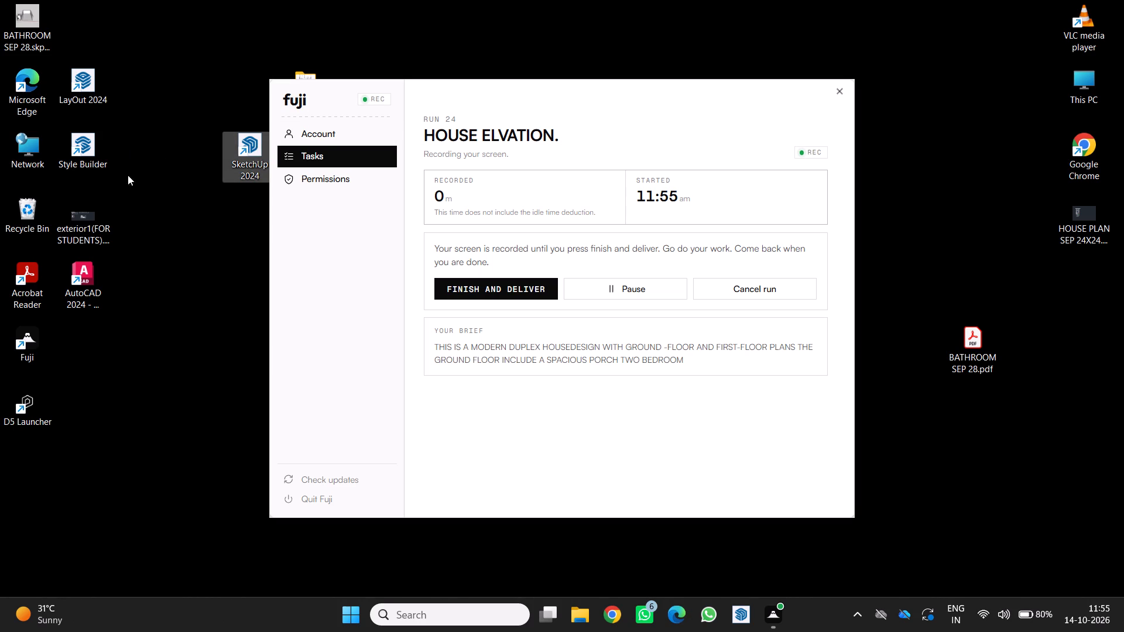
{"action": "left_click", "coordinate": [740, 617]}
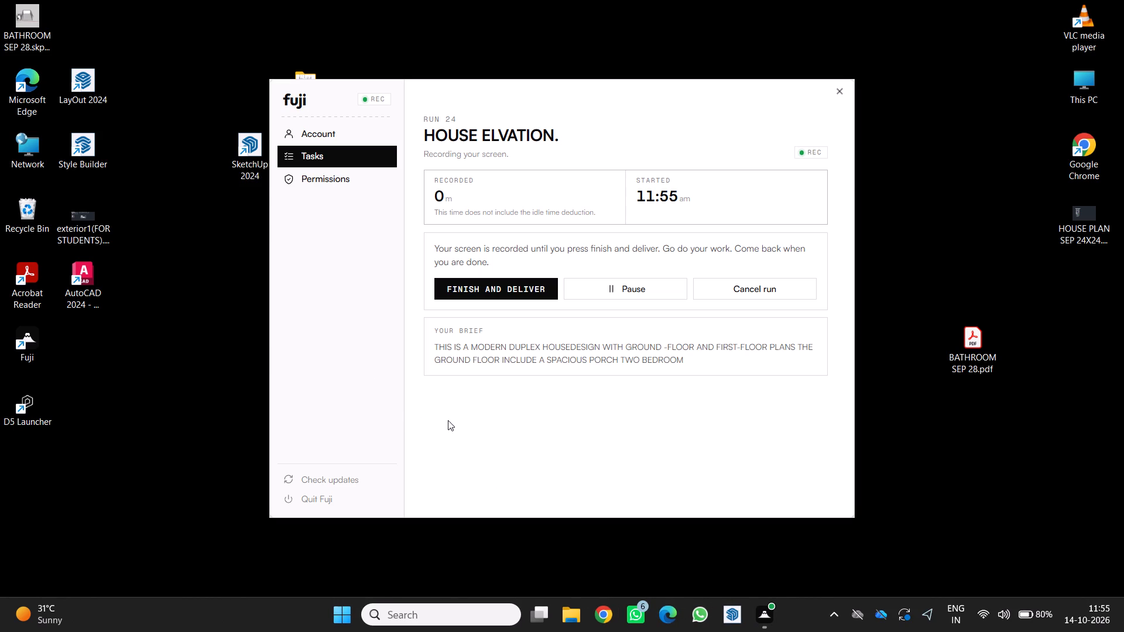
{"action": "left_click", "coordinate": [737, 614]}
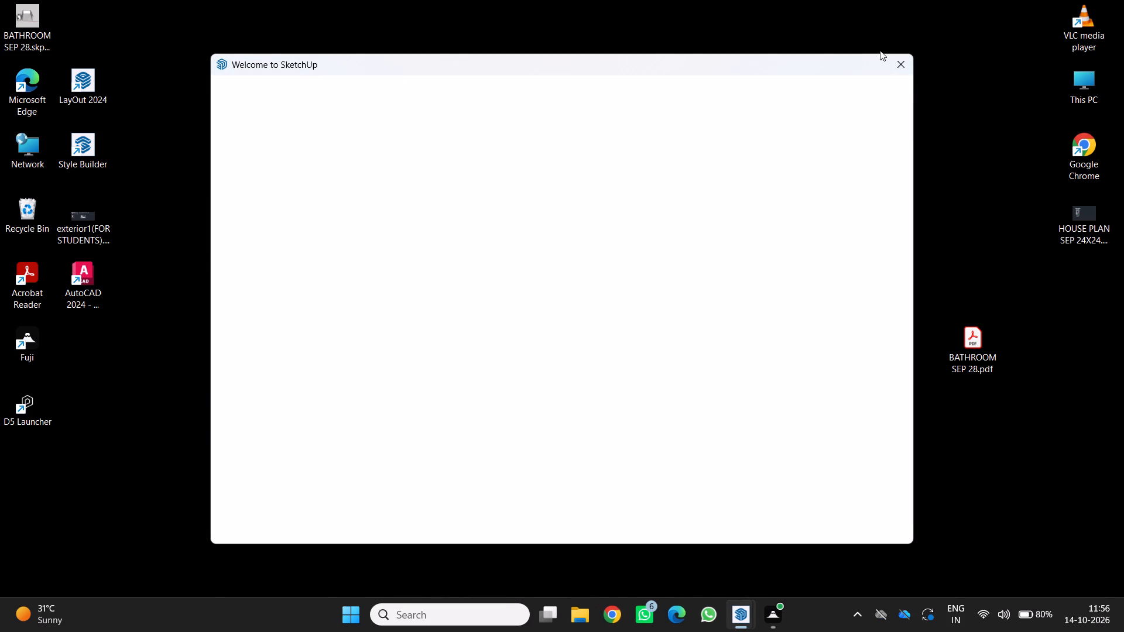
{"action": "left_click", "coordinate": [904, 69]}
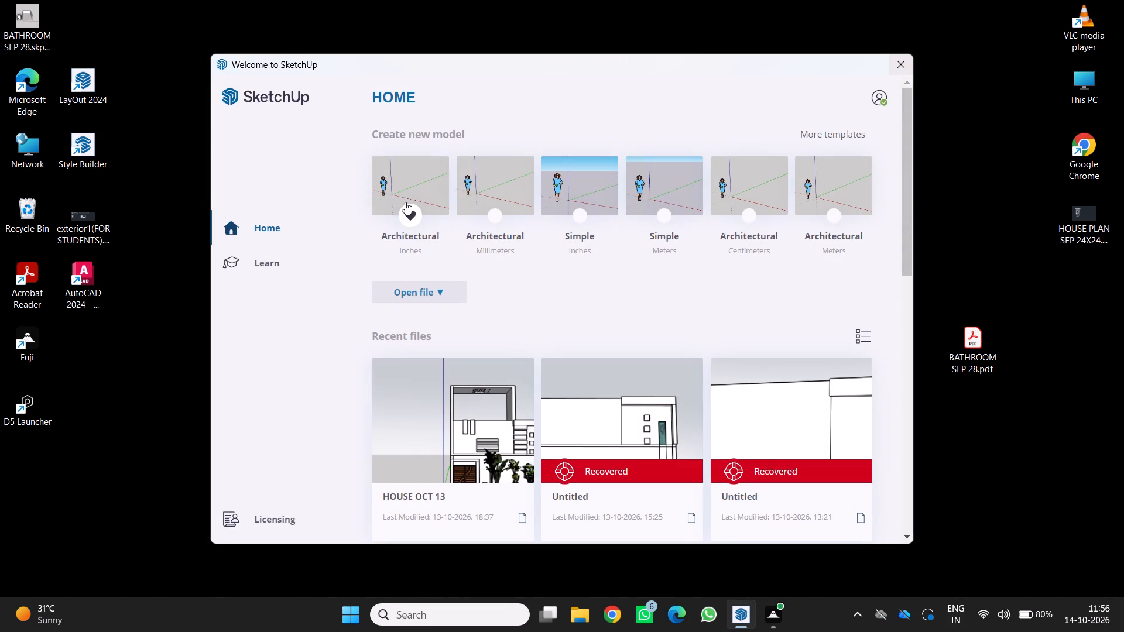
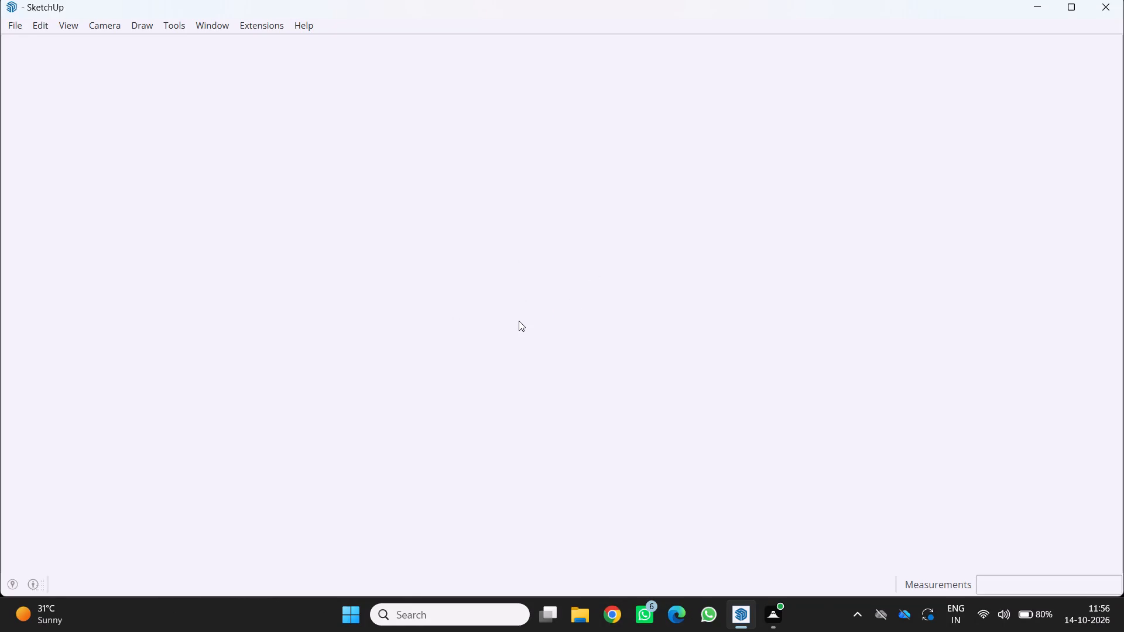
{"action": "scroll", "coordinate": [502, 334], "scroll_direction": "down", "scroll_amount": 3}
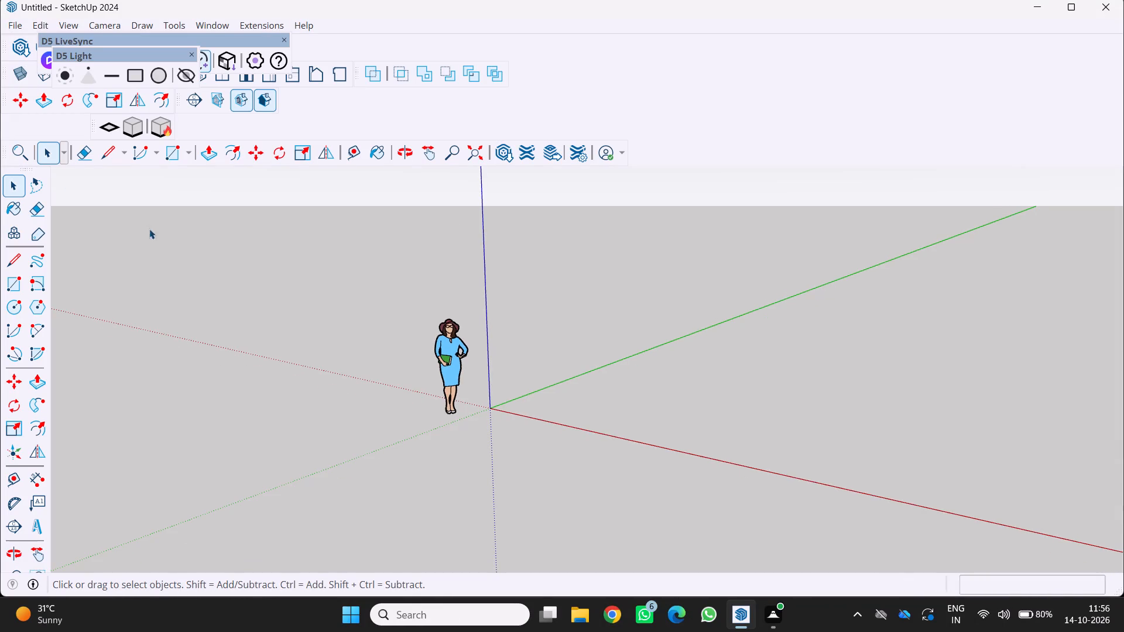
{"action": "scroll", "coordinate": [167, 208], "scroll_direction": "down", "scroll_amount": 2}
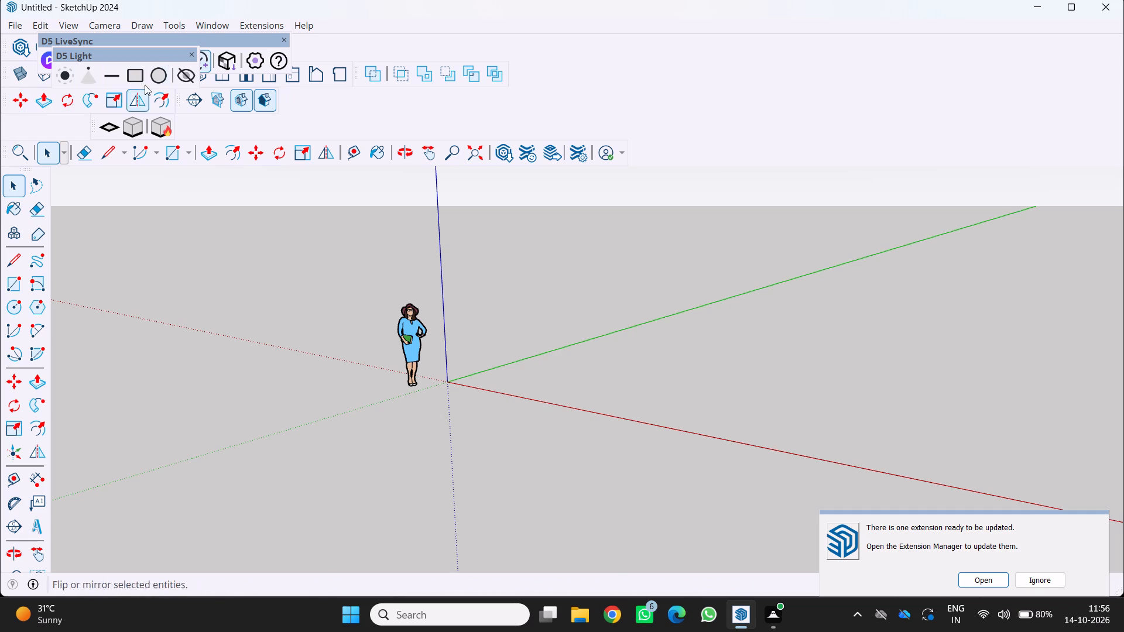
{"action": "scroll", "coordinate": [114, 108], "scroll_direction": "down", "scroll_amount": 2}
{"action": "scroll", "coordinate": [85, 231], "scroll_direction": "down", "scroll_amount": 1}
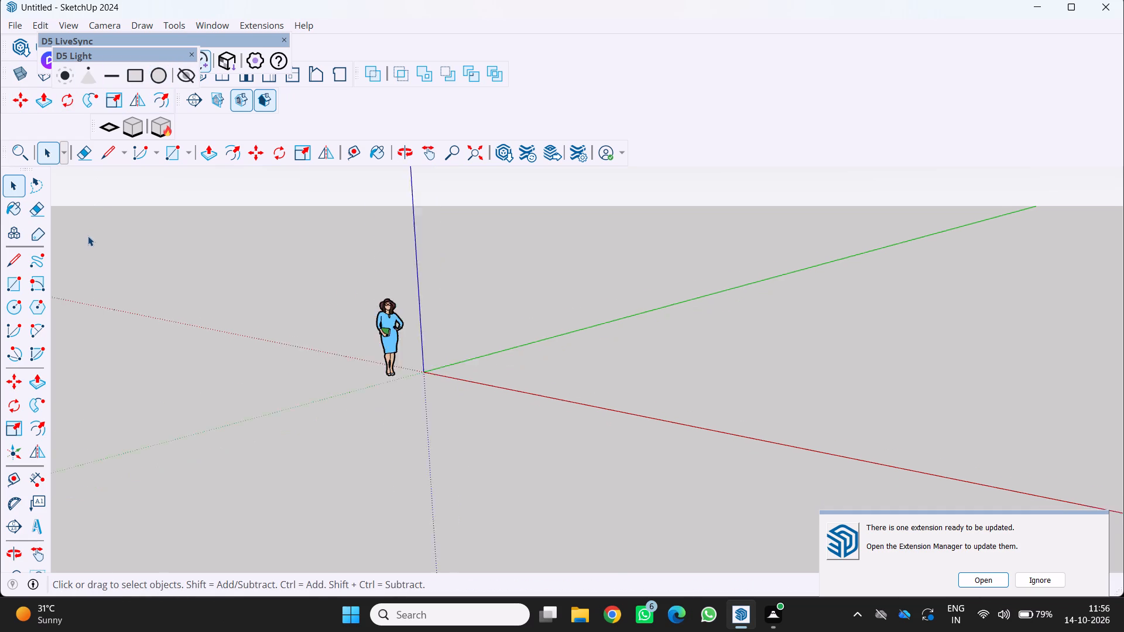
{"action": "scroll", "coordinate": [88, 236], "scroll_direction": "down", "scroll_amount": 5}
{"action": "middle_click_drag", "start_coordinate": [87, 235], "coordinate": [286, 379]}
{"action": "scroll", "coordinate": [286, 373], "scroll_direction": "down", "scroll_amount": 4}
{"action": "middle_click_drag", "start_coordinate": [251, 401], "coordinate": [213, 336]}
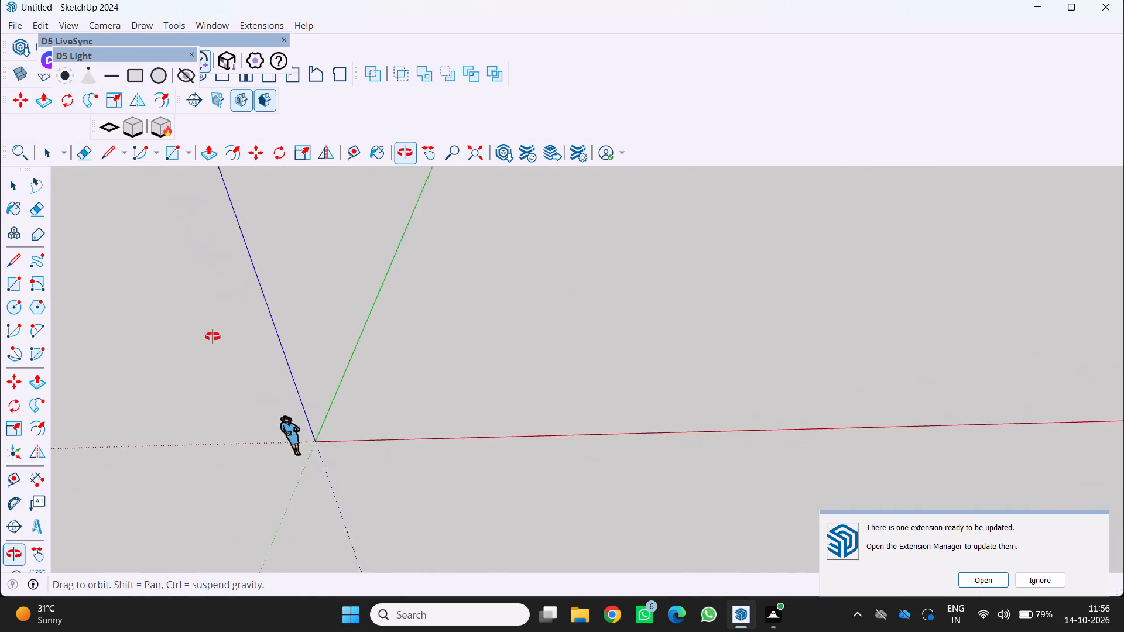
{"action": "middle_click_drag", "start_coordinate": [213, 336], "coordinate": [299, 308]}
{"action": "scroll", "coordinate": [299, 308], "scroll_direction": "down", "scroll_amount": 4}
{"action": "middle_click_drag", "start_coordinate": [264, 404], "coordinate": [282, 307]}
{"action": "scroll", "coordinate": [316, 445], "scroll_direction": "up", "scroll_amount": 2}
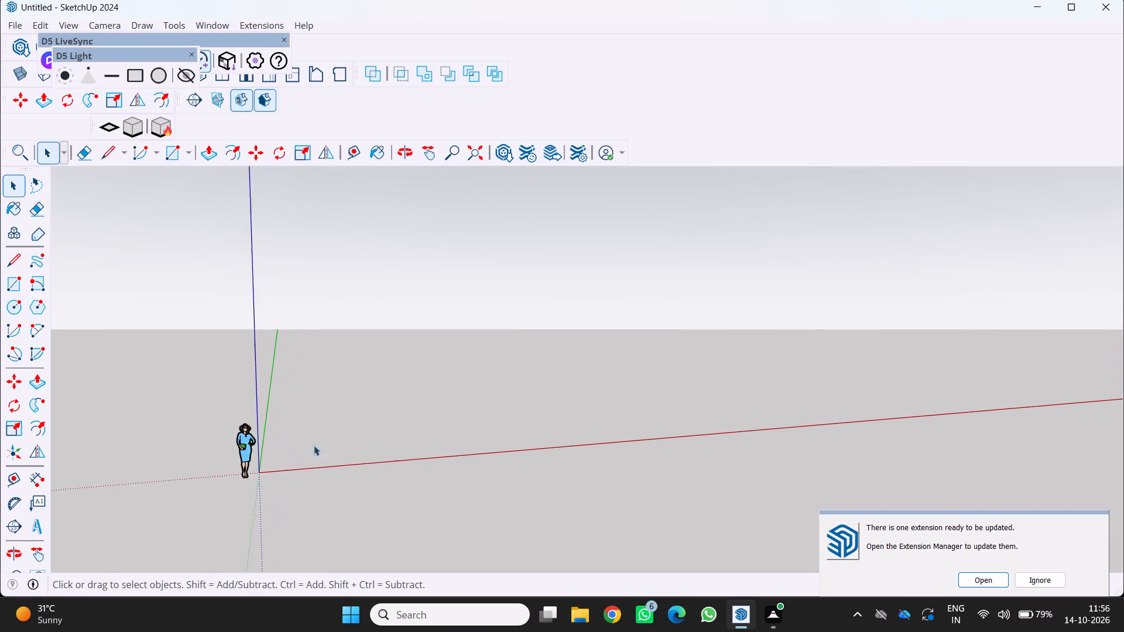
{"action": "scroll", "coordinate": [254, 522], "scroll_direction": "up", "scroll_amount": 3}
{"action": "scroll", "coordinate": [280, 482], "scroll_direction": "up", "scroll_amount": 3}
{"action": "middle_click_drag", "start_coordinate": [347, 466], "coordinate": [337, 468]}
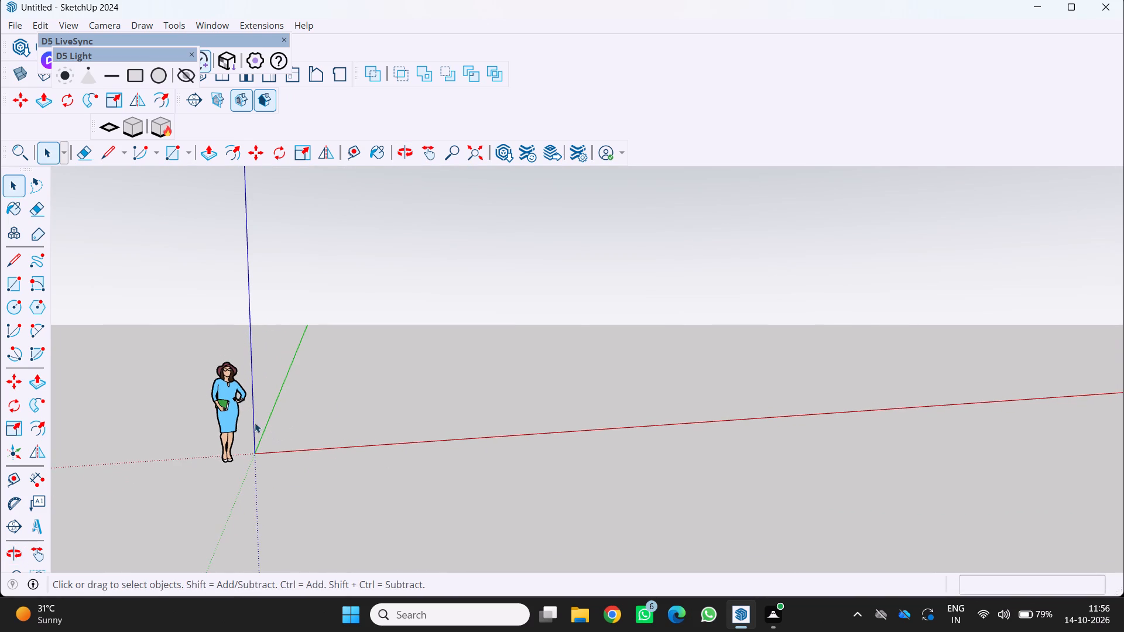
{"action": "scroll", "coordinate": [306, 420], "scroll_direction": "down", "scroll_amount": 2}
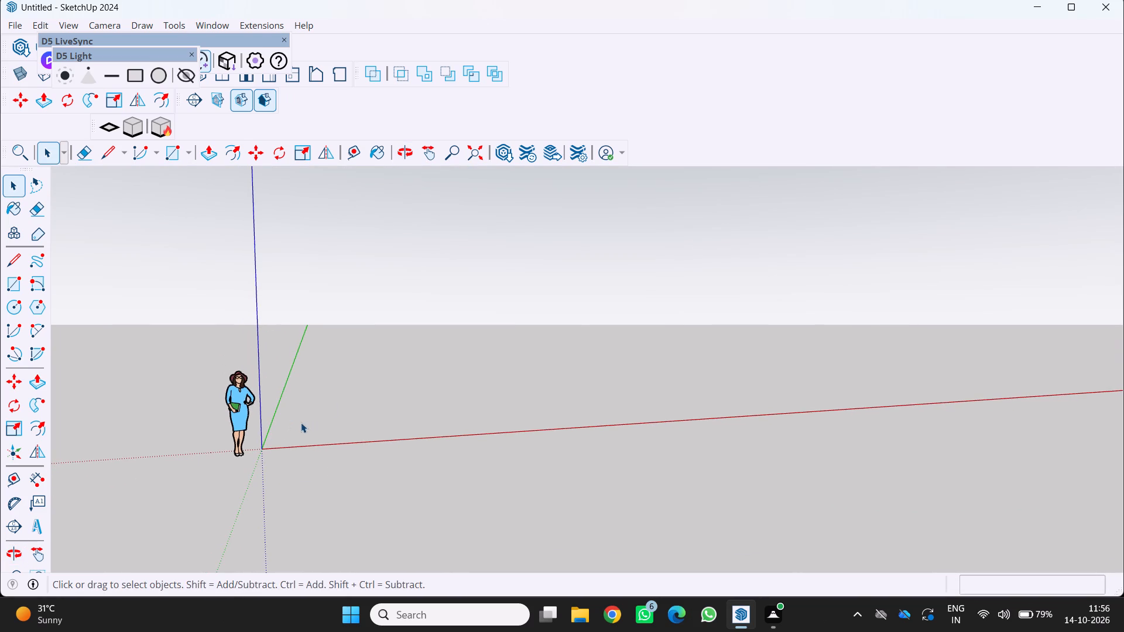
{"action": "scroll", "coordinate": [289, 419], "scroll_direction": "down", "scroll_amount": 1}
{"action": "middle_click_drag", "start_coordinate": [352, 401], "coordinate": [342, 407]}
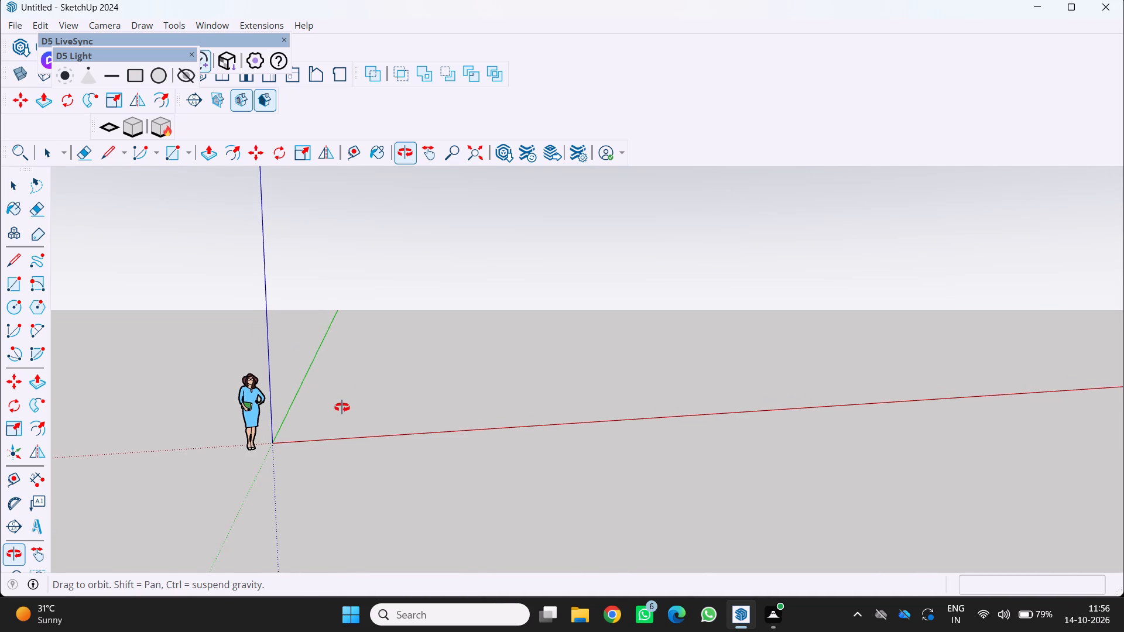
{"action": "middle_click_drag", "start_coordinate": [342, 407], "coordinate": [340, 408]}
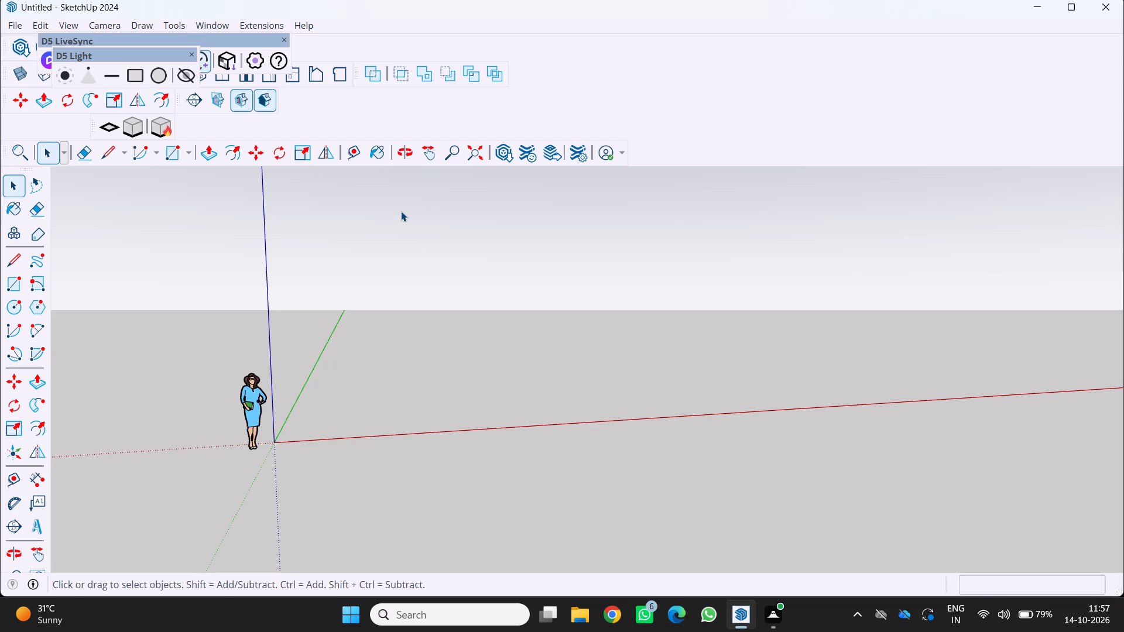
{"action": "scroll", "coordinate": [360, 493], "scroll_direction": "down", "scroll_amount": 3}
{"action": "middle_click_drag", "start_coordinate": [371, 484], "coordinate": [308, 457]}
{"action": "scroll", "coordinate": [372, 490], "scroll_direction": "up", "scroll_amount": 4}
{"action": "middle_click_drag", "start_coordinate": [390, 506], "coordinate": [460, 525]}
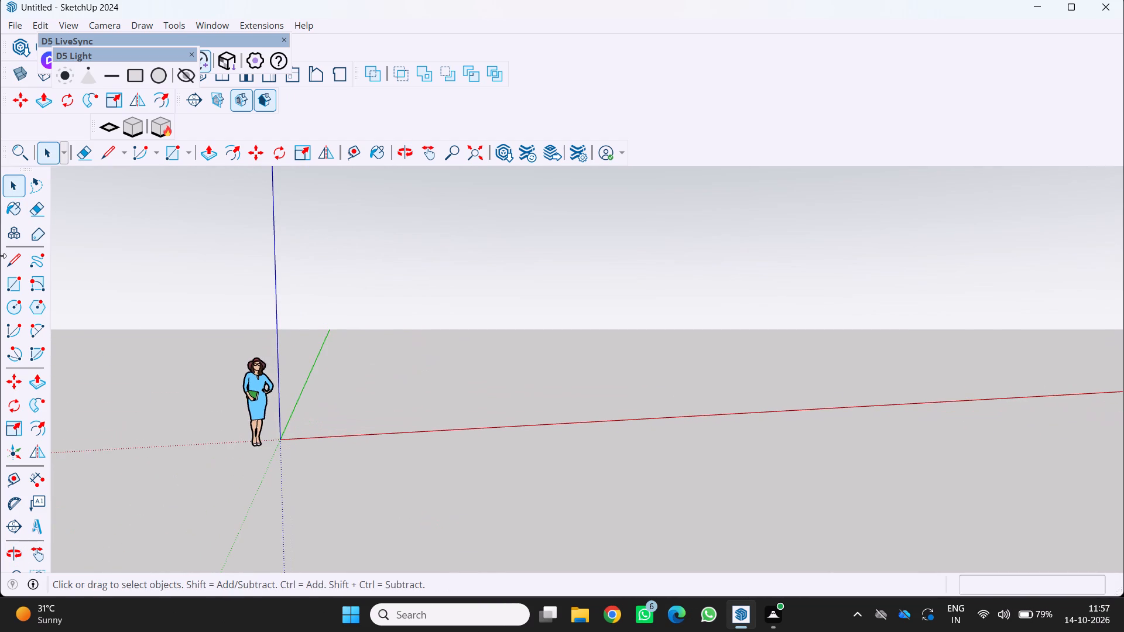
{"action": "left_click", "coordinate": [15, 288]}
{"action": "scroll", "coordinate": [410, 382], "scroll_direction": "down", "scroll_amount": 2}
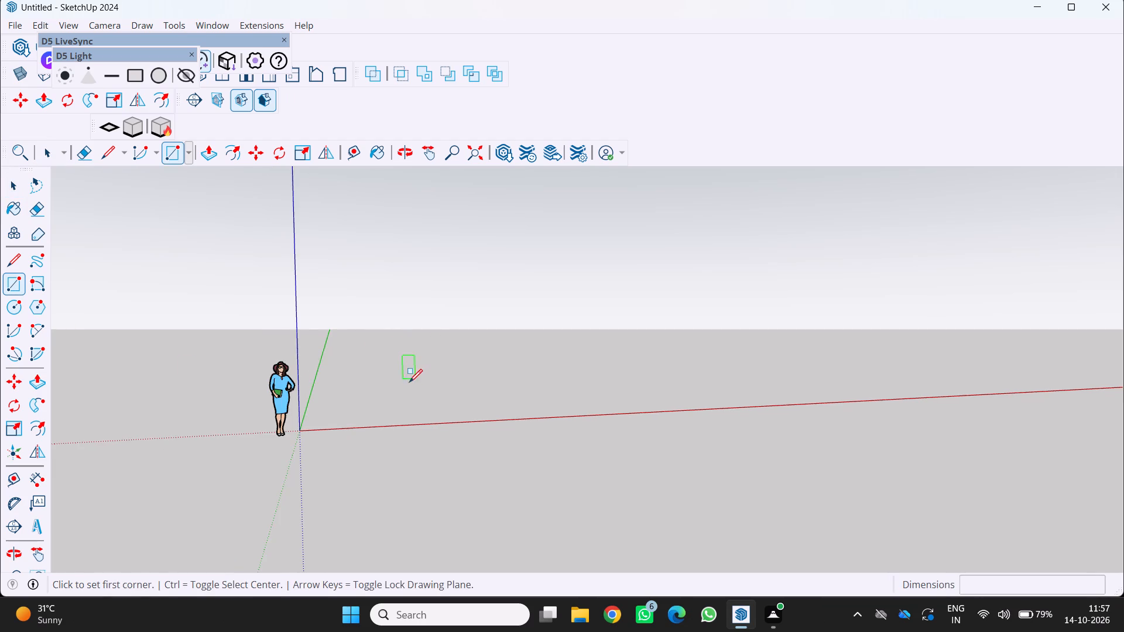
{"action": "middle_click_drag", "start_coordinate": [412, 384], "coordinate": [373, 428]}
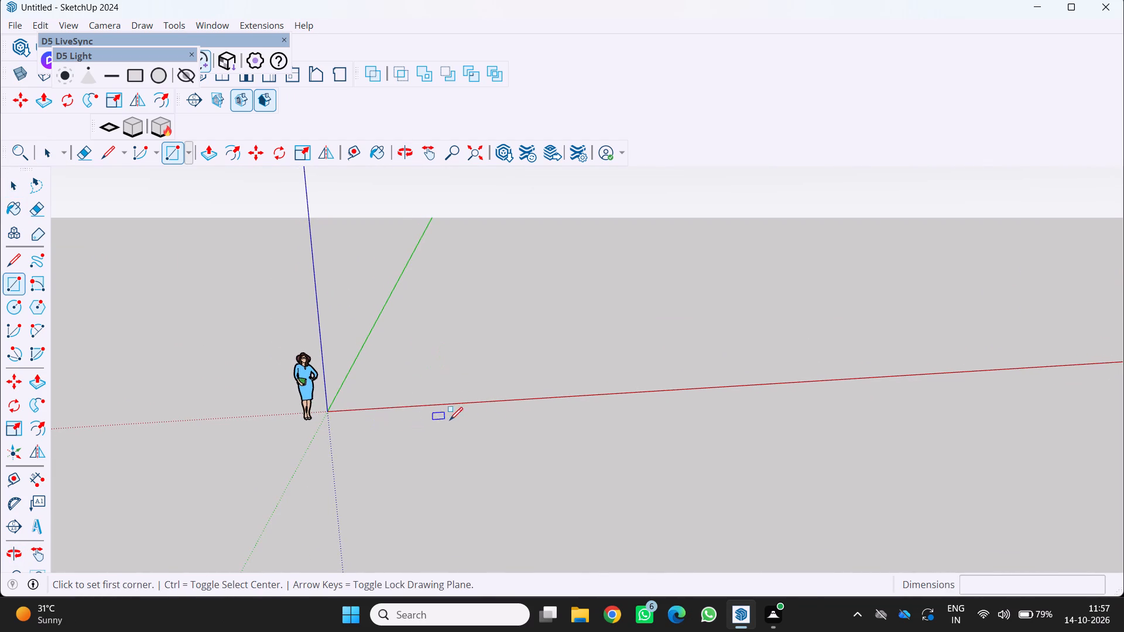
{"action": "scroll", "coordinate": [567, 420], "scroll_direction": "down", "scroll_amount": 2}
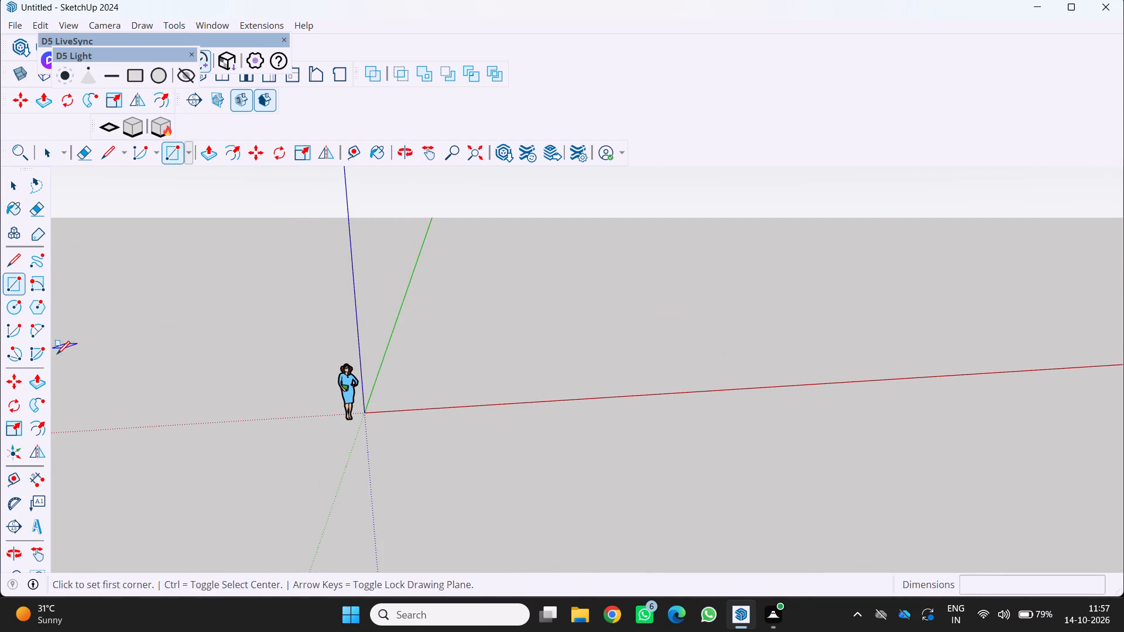
Place two guides freehand on the ground: one about 3' 3" from the green axis, one about 6' 4" from the red axis.
{"action": "left_click", "coordinate": [17, 474]}
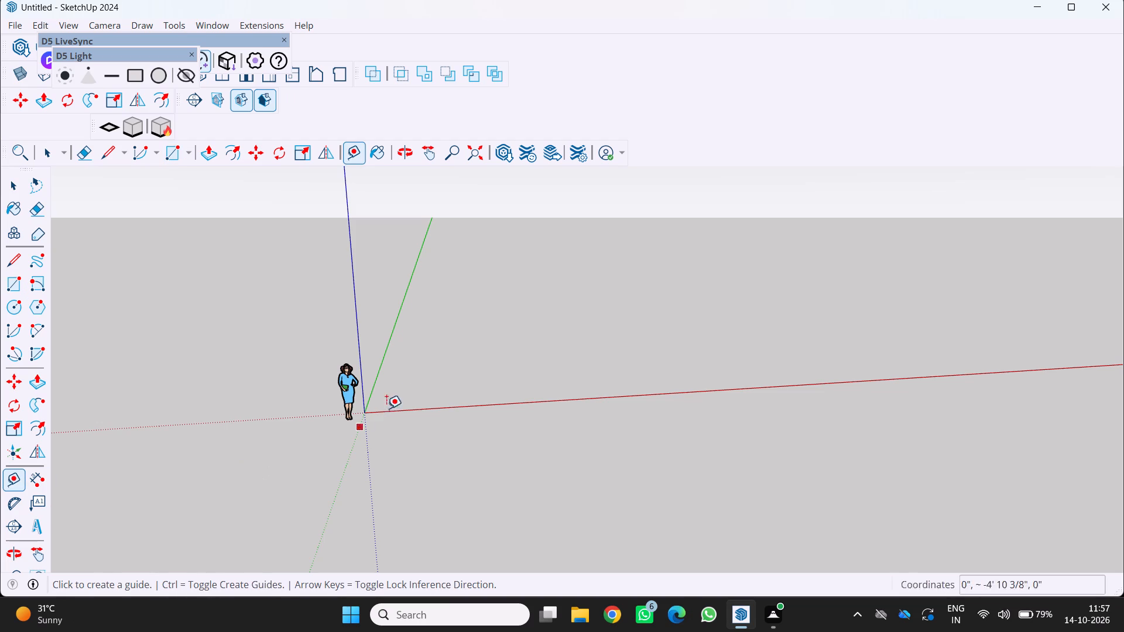
{"action": "left_click", "coordinate": [377, 370]}
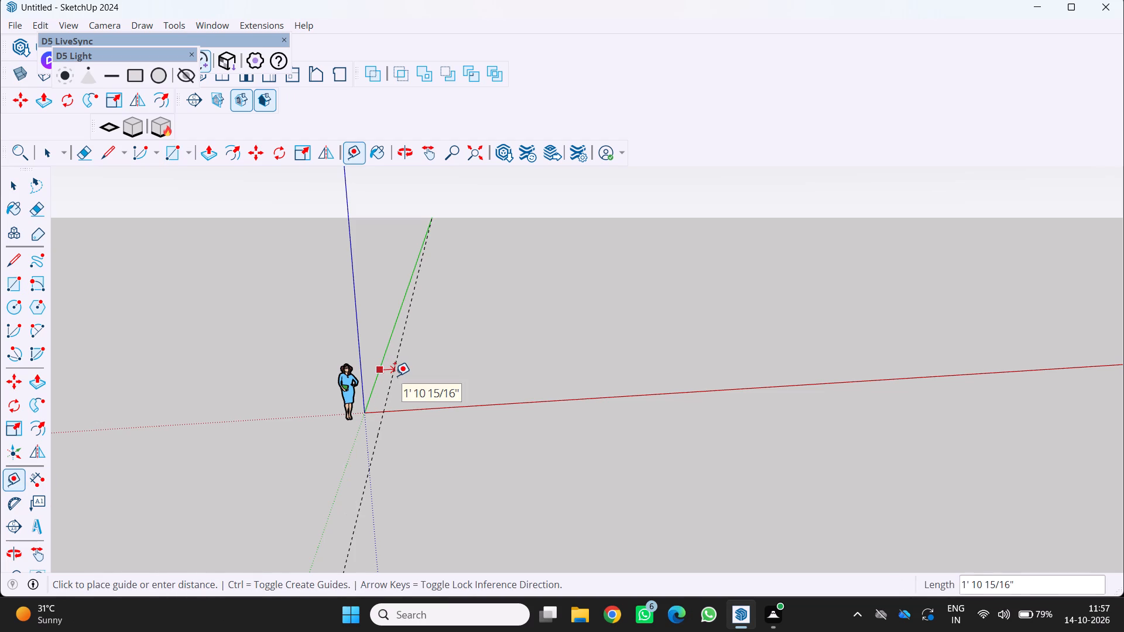
{"action": "left_click", "coordinate": [402, 380]}
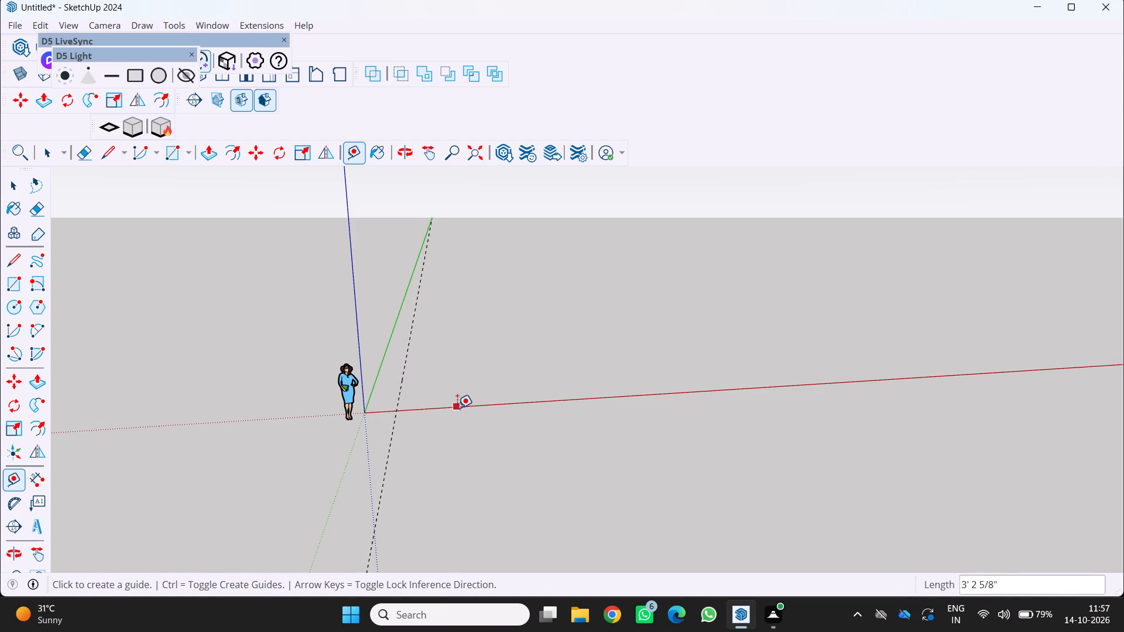
{"action": "left_click", "coordinate": [457, 408]}
{"action": "left_click", "coordinate": [450, 393]}
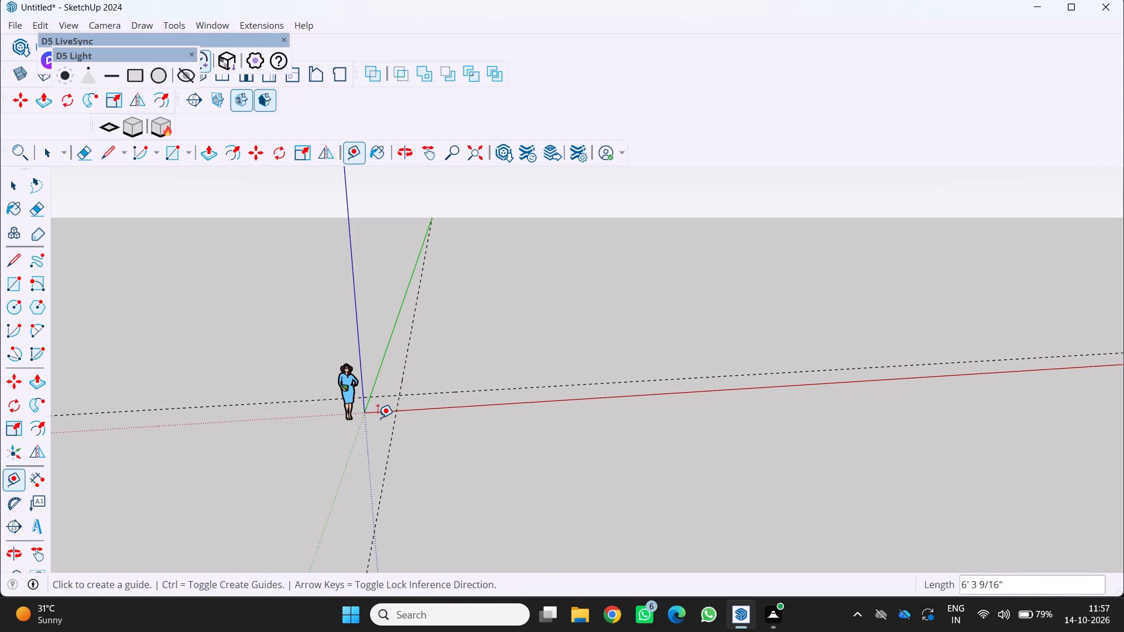
{"action": "key", "text": "space"}
{"action": "key", "text": "space"}
{"action": "key", "text": "space"}
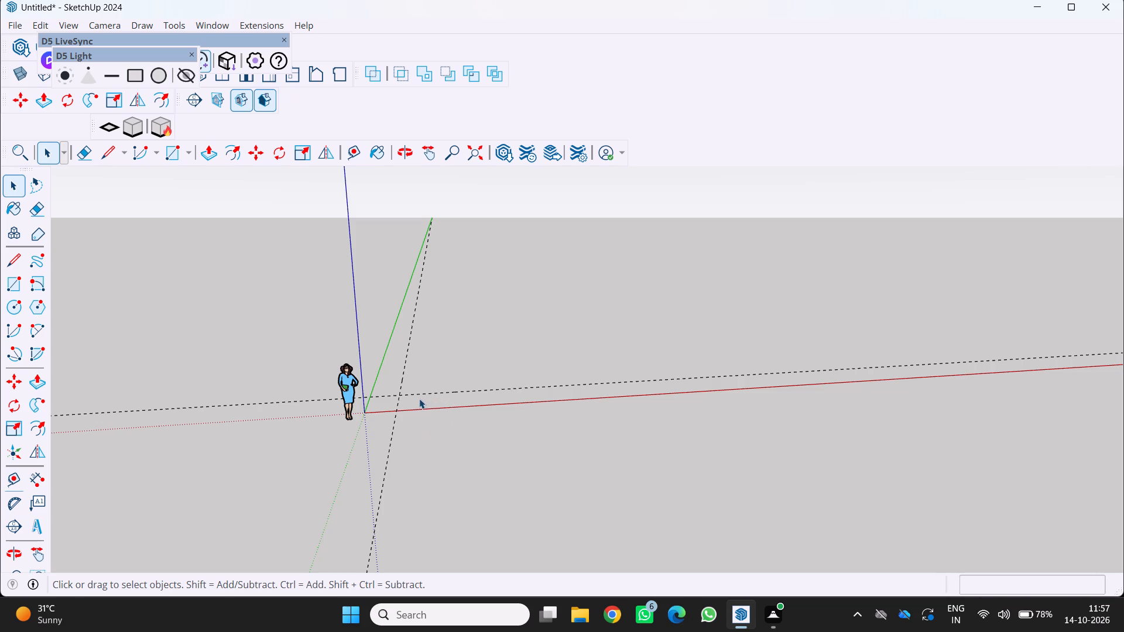
Add a guide 30' behind the existing guide that runs parallel to the red axis.
{"action": "middle_click_drag", "start_coordinate": [424, 408], "coordinate": [412, 389]}
{"action": "scroll", "coordinate": [421, 399], "scroll_direction": "up", "scroll_amount": 3}
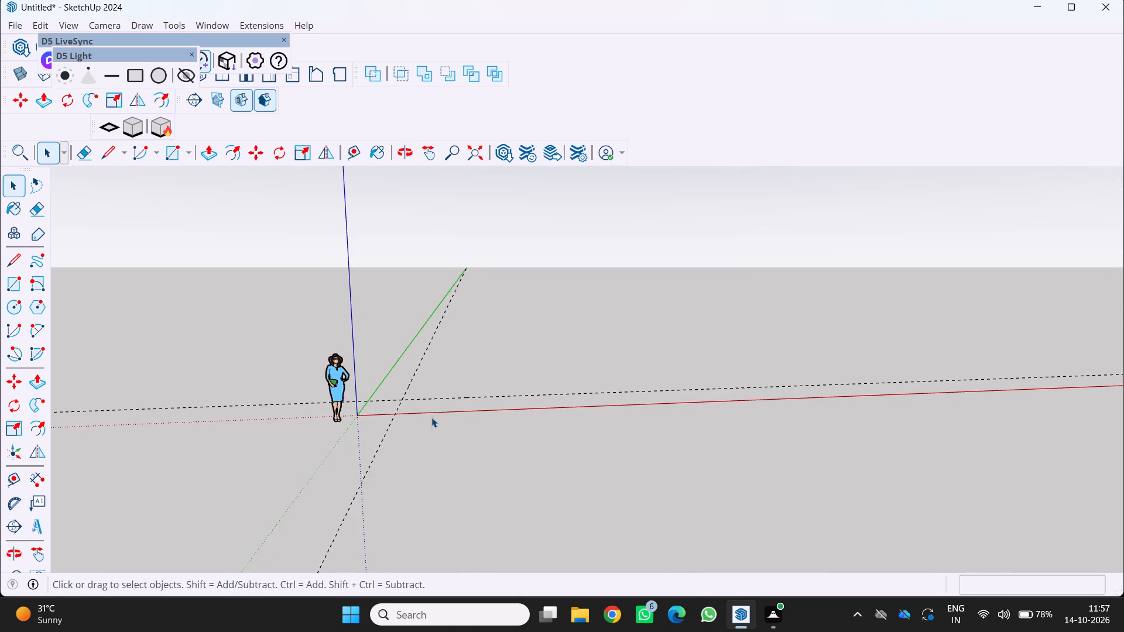
{"action": "scroll", "coordinate": [431, 417], "scroll_direction": "up", "scroll_amount": 1}
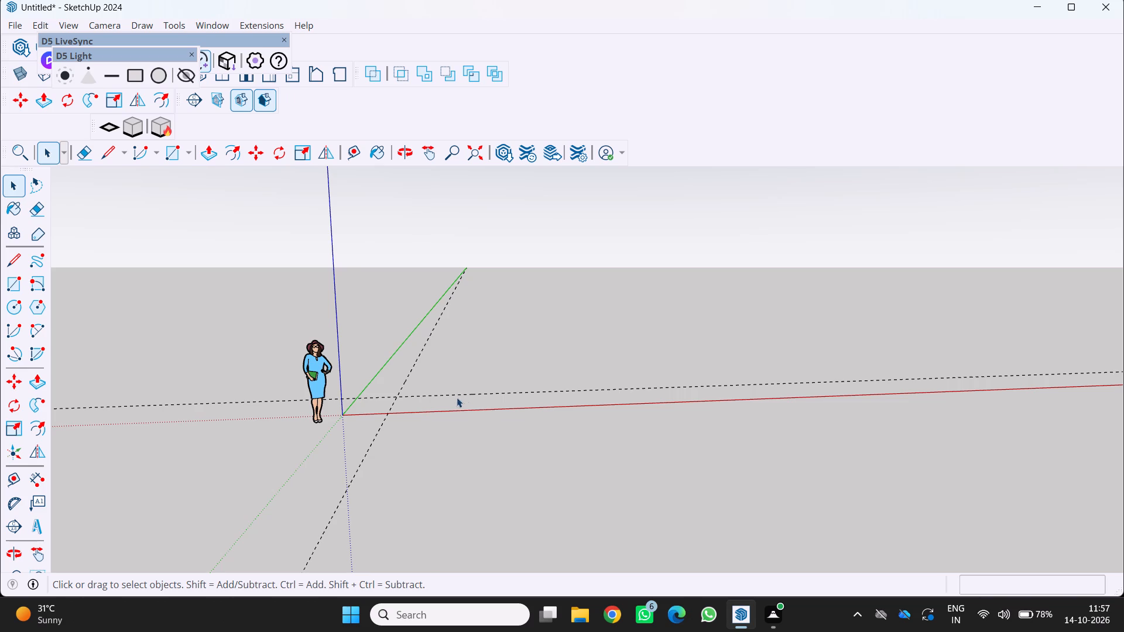
{"action": "key", "text": "t"}
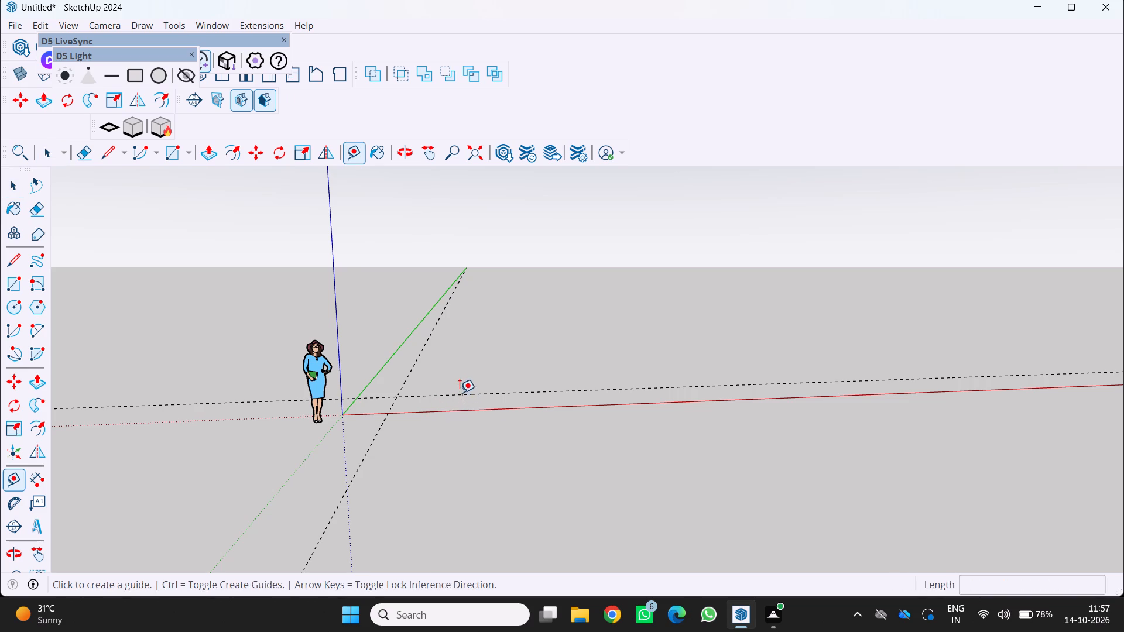
{"action": "left_click", "coordinate": [458, 392]}
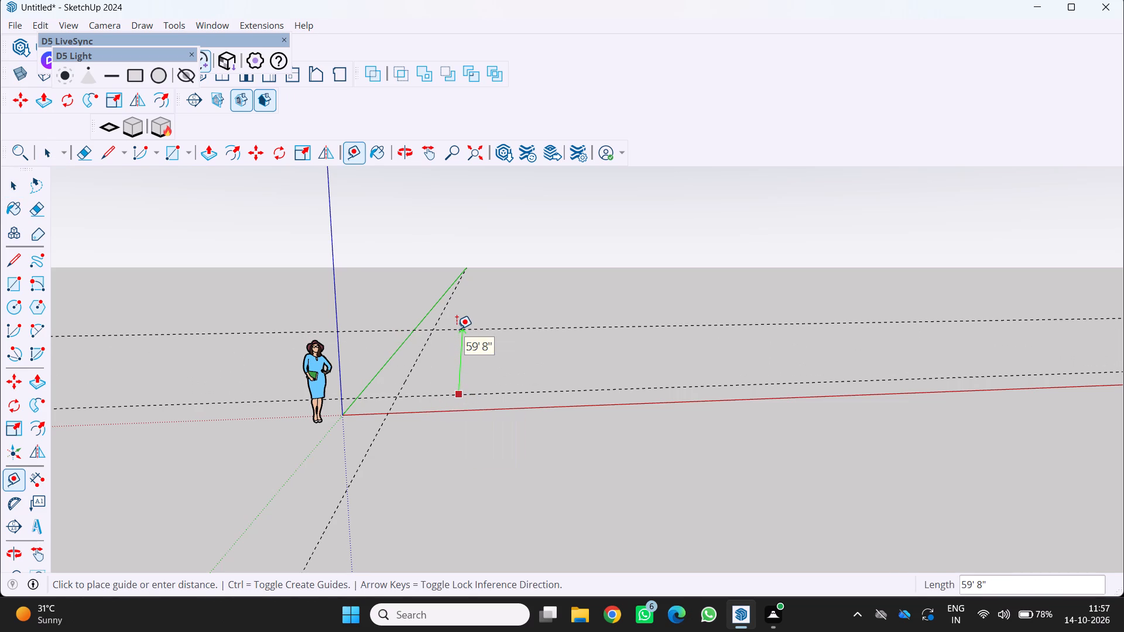
{"action": "type", "text": "30'"}
{"action": "key", "text": "Return"}
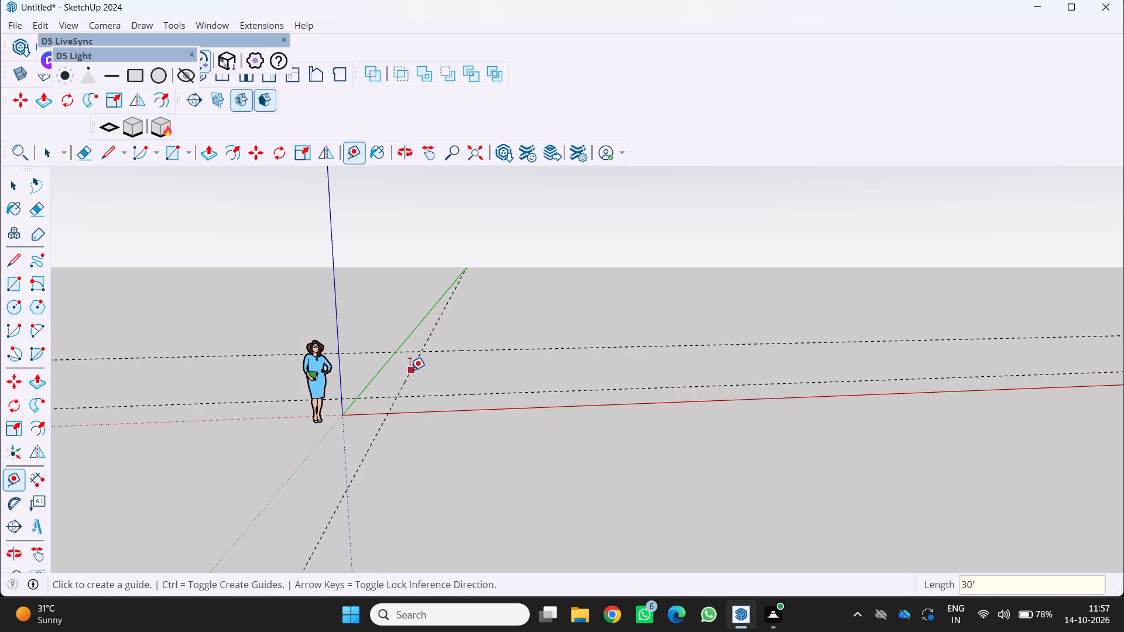
Add a guide 50' along the red direction from the guide parallel to the green axis.
{"action": "left_click", "coordinate": [410, 370]}
{"action": "scroll", "coordinate": [592, 375], "scroll_direction": "down", "scroll_amount": 2}
{"action": "middle_click_drag", "start_coordinate": [588, 375], "coordinate": [529, 385]}
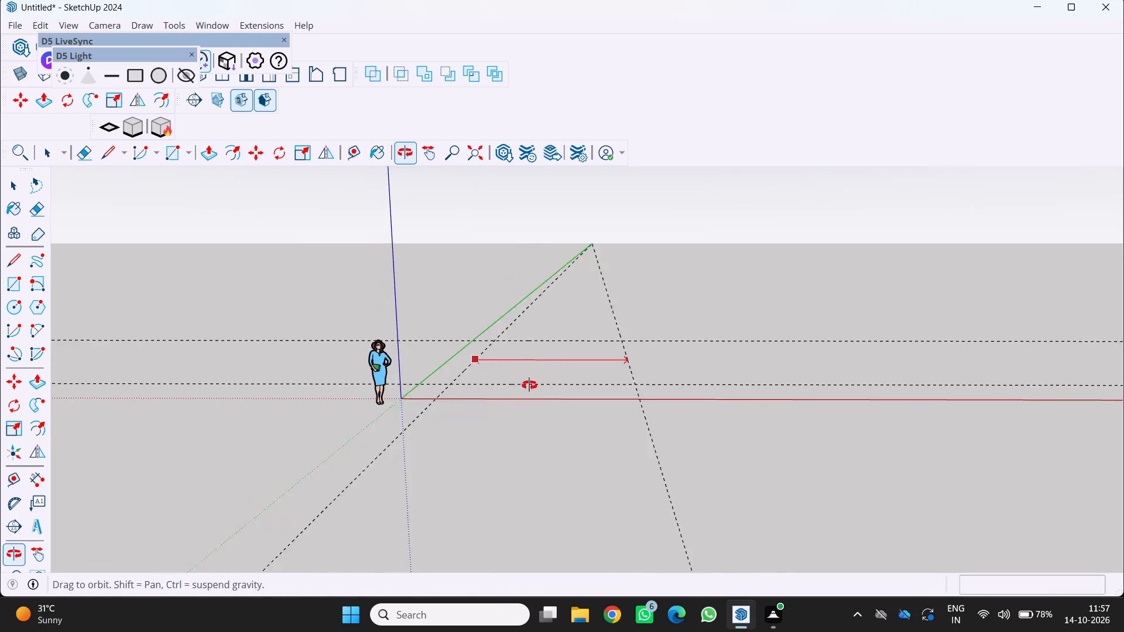
{"action": "middle_click_drag", "start_coordinate": [529, 385], "coordinate": [515, 383]}
{"action": "middle_click", "coordinate": [515, 383]}
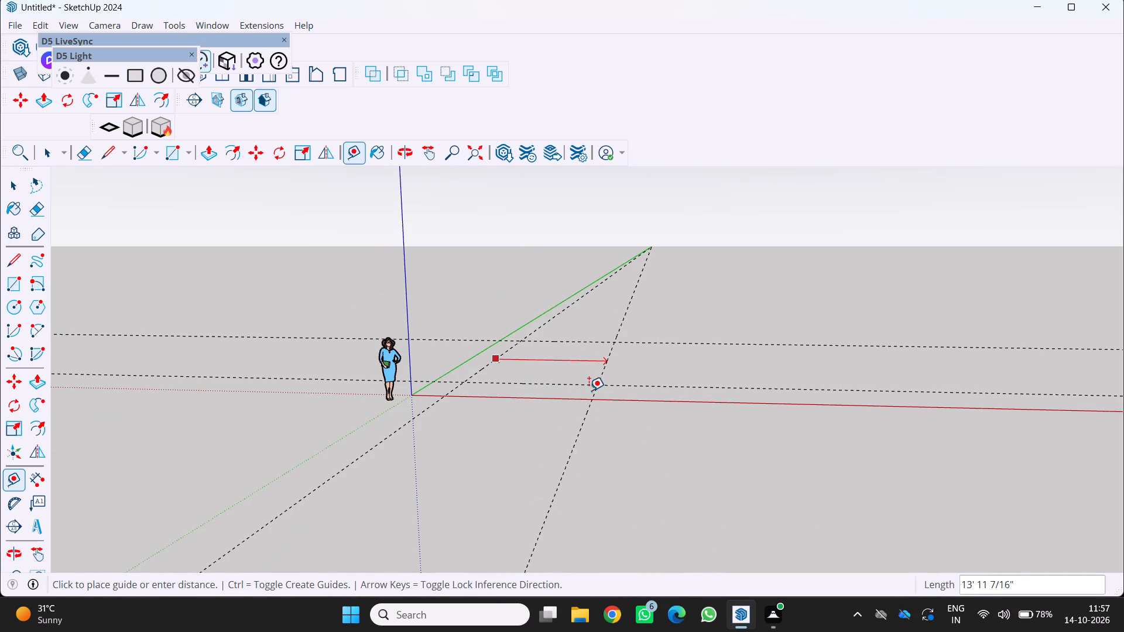
{"action": "type", "text": "50'"}
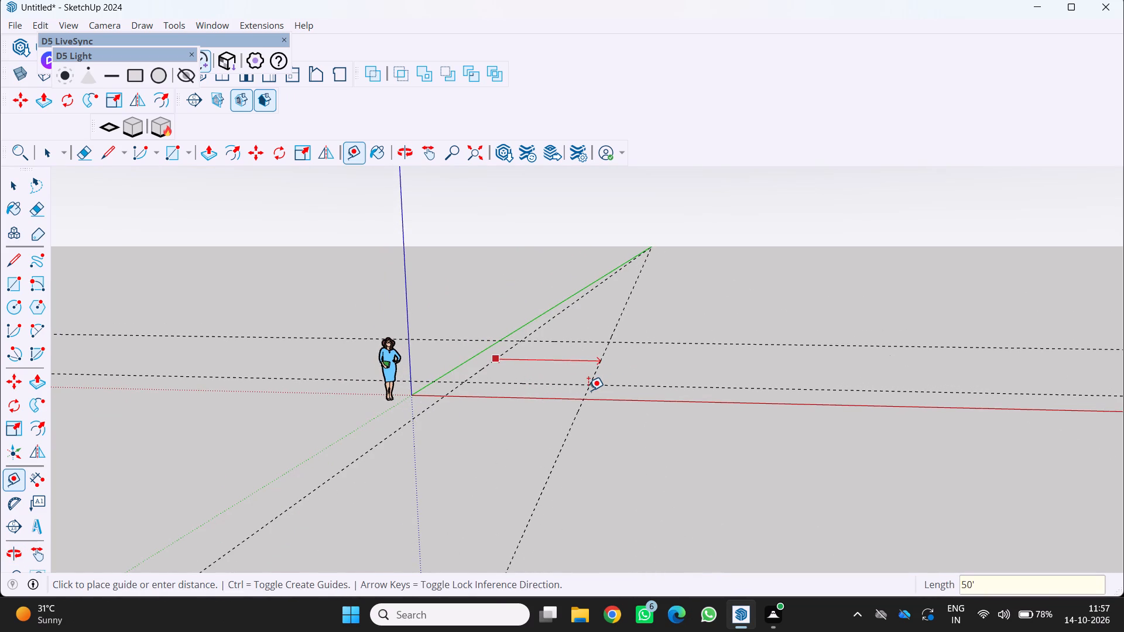
{"action": "key", "text": "Return"}
Add a guide 9" vertically above the front guide that runs parallel to the red axis.
{"action": "scroll", "coordinate": [562, 379], "scroll_direction": "down", "scroll_amount": 9}
{"action": "middle_click_drag", "start_coordinate": [508, 393], "coordinate": [563, 423]}
{"action": "scroll", "coordinate": [564, 423], "scroll_direction": "down", "scroll_amount": 2}
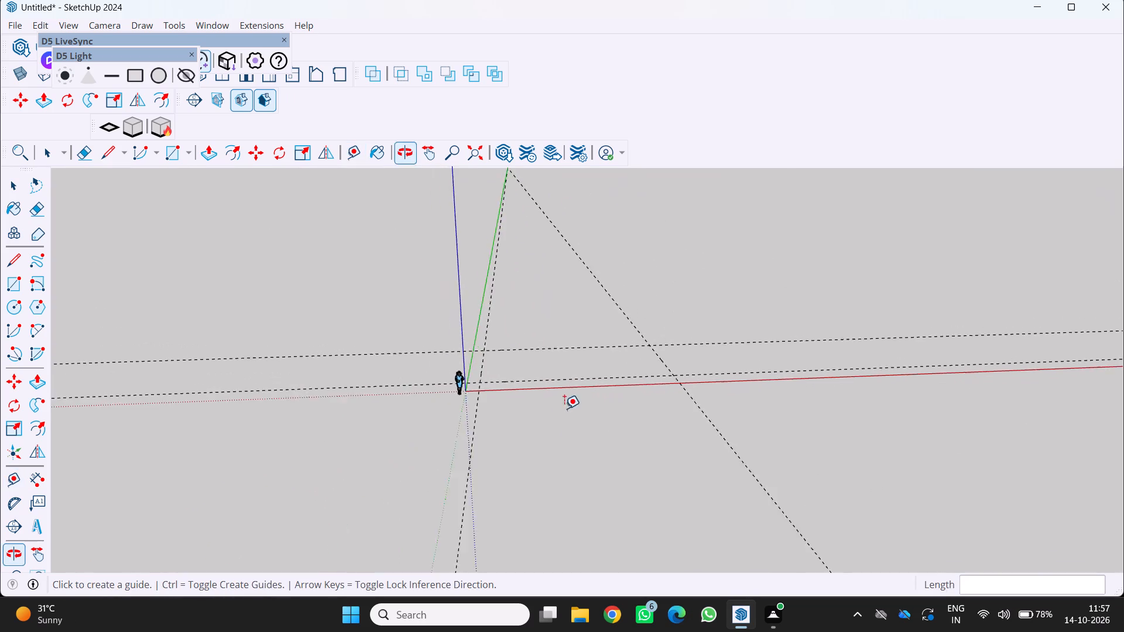
{"action": "scroll", "coordinate": [564, 408], "scroll_direction": "down", "scroll_amount": 6}
{"action": "middle_click_drag", "start_coordinate": [555, 407], "coordinate": [484, 387]}
{"action": "middle_click", "coordinate": [484, 387]}
{"action": "scroll", "coordinate": [587, 428], "scroll_direction": "up", "scroll_amount": 7}
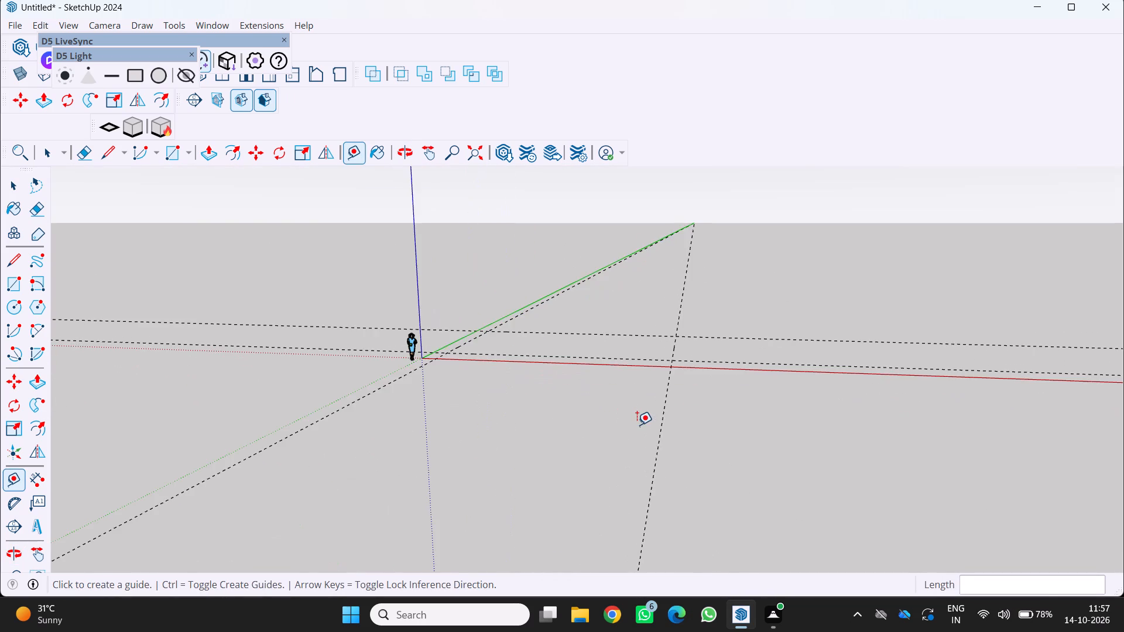
{"action": "middle_click_drag", "start_coordinate": [639, 426], "coordinate": [670, 444]}
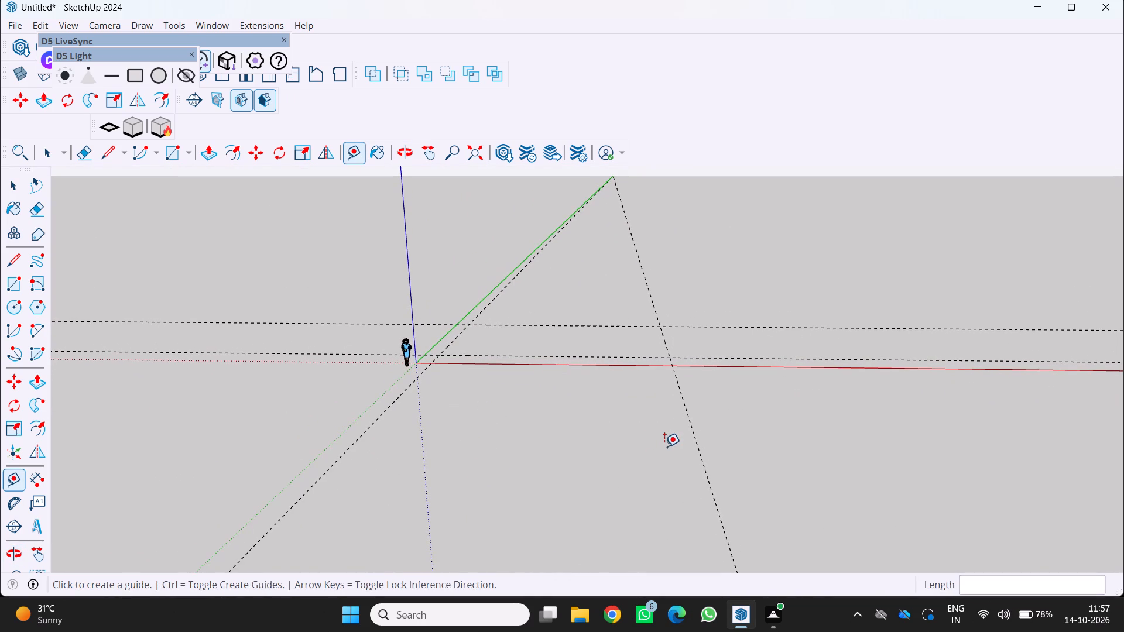
{"action": "scroll", "coordinate": [280, 384], "scroll_direction": "up", "scroll_amount": 2}
{"action": "middle_click_drag", "start_coordinate": [519, 404], "coordinate": [486, 410]}
{"action": "scroll", "coordinate": [519, 404], "scroll_direction": "down", "scroll_amount": 1}
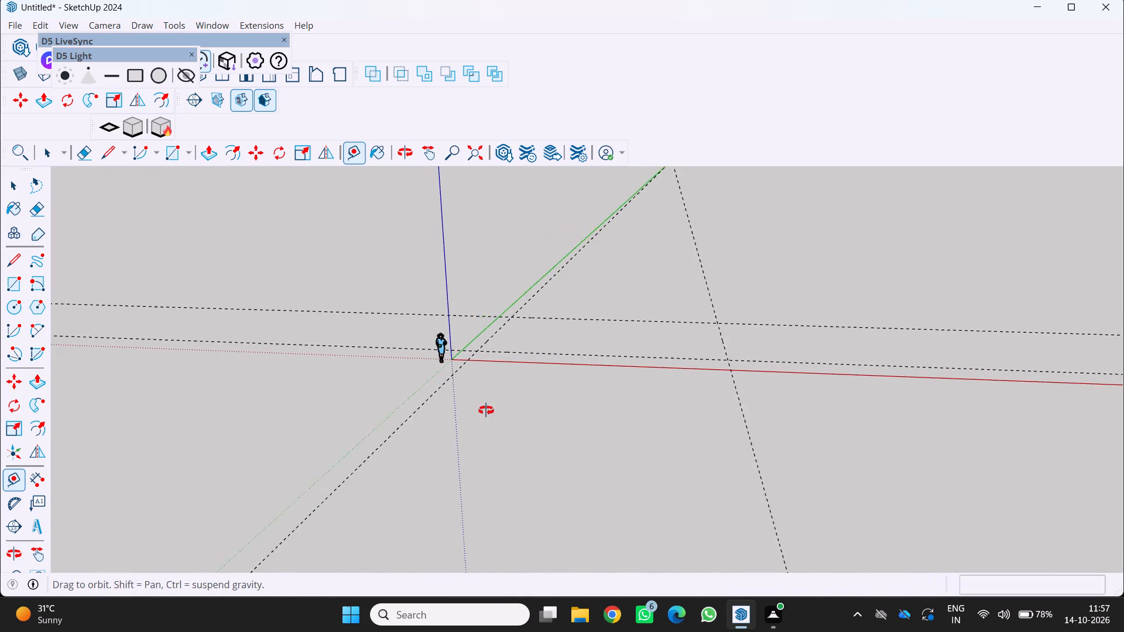
{"action": "middle_click_drag", "start_coordinate": [486, 410], "coordinate": [485, 410]}
{"action": "scroll", "coordinate": [485, 410], "scroll_direction": "down", "scroll_amount": 4}
{"action": "middle_click_drag", "start_coordinate": [485, 386], "coordinate": [521, 412]}
{"action": "scroll", "coordinate": [589, 392], "scroll_direction": "up", "scroll_amount": 2}
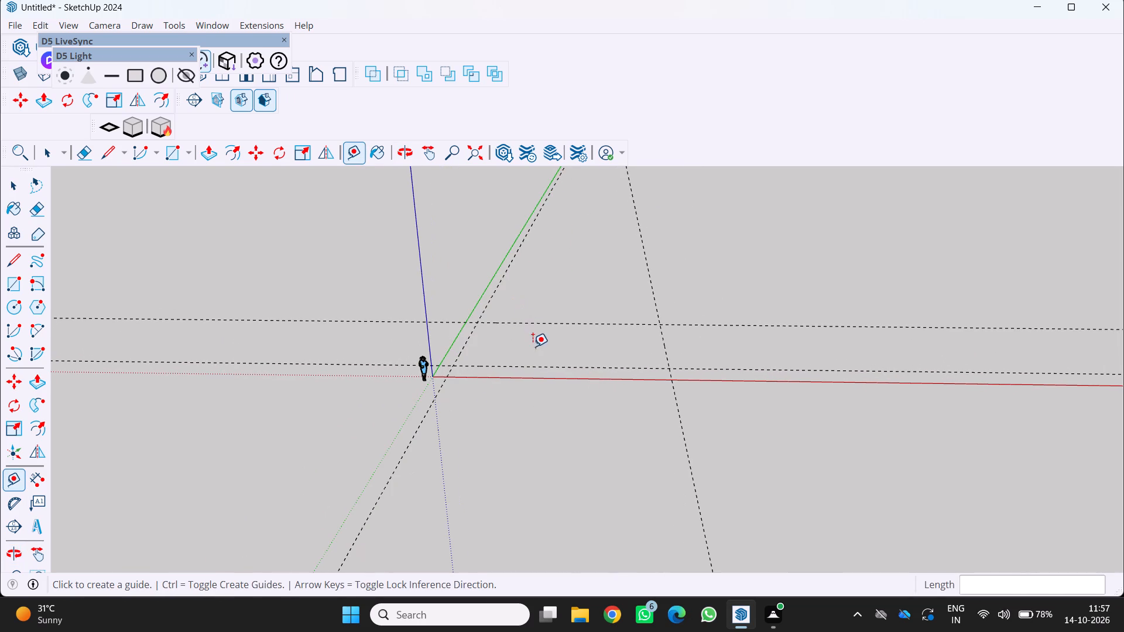
{"action": "left_click", "coordinate": [537, 368]}
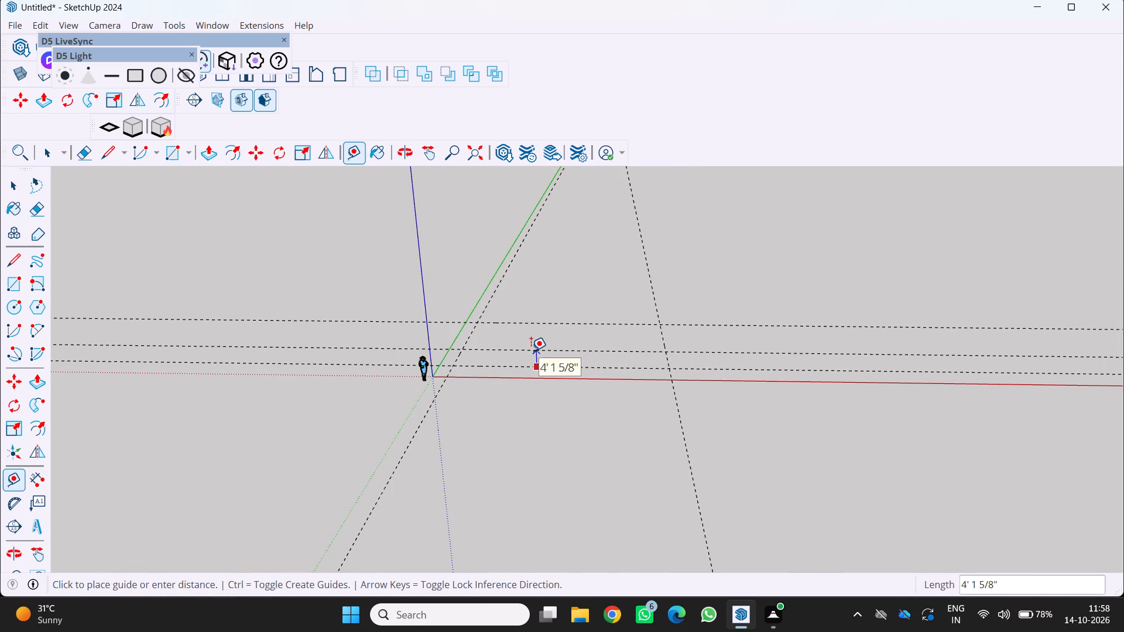
{"action": "key", "text": "9"}
{"action": "key", "text": "Return"}
{"action": "scroll", "coordinate": [652, 393], "scroll_direction": "up", "scroll_amount": 3}
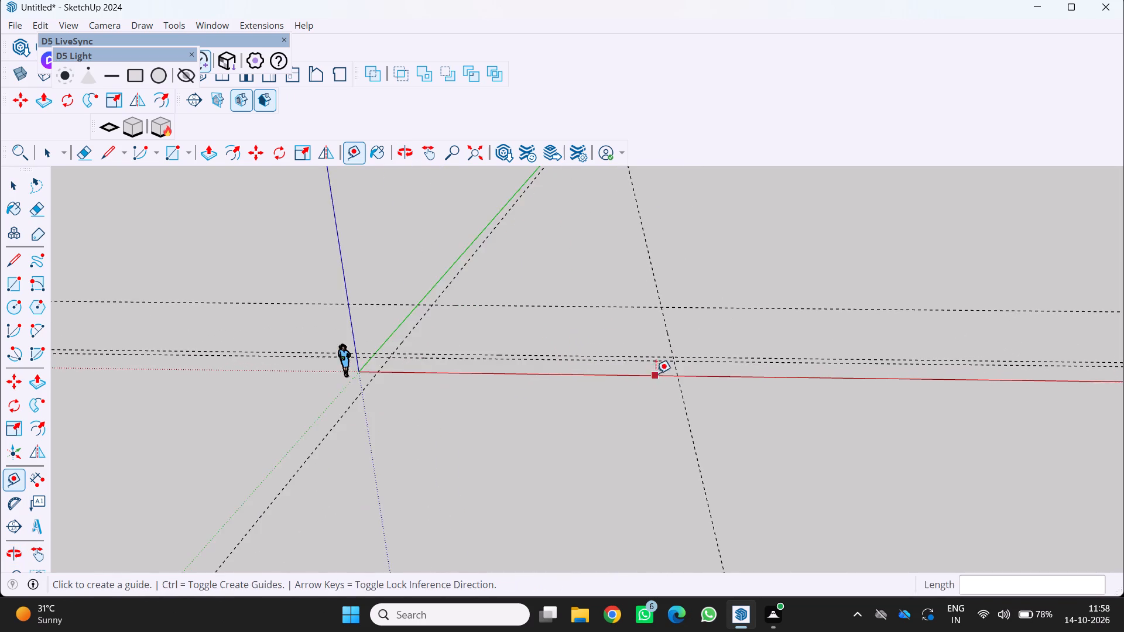
{"action": "scroll", "coordinate": [656, 373], "scroll_direction": "up", "scroll_amount": 2}
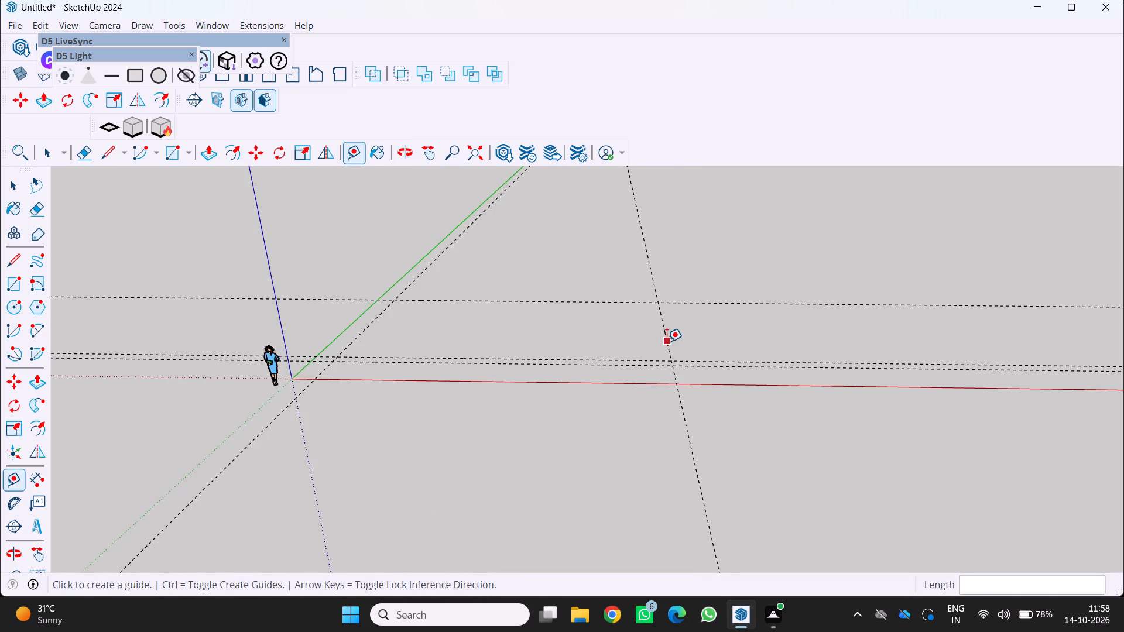
Add guides 9" inward from both of the guides that run parallel to the green axis.
{"action": "left_click", "coordinate": [667, 342]}
{"action": "key", "text": "9"}
{"action": "key", "text": "Return"}
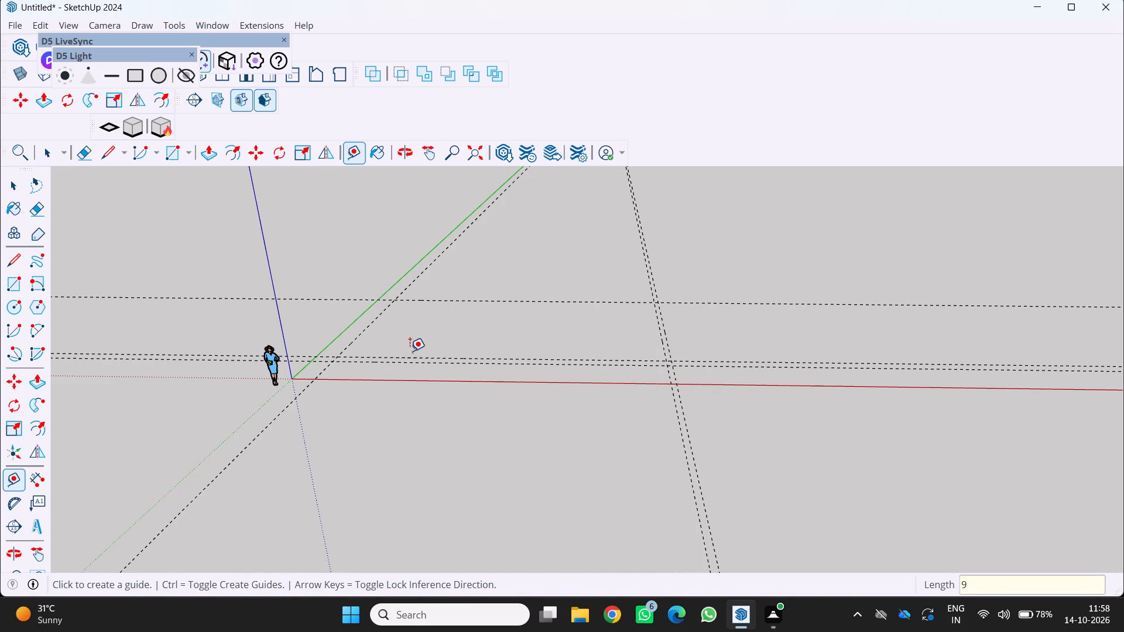
{"action": "scroll", "coordinate": [339, 339], "scroll_direction": "up", "scroll_amount": 3}
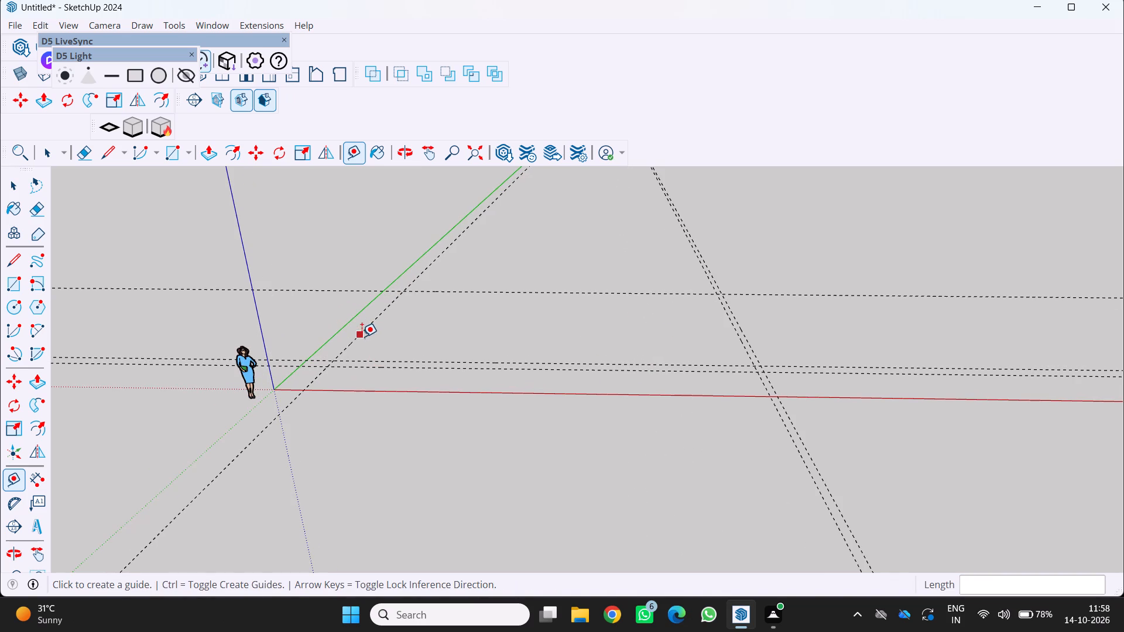
{"action": "left_click", "coordinate": [361, 336]}
{"action": "key", "text": "9"}
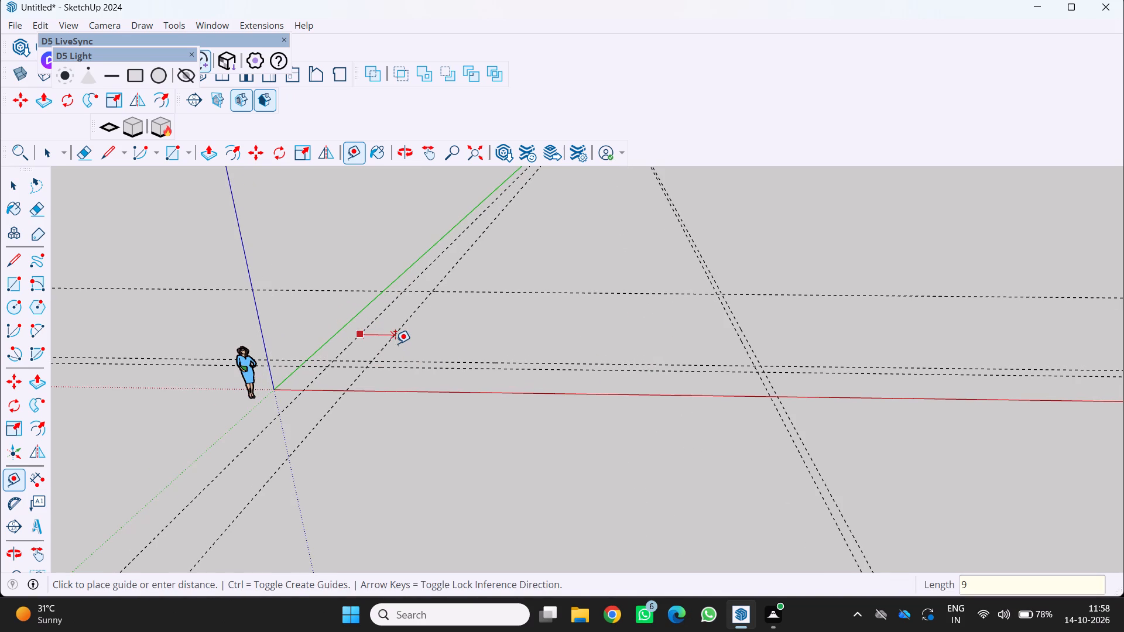
{"action": "key", "text": "Return"}
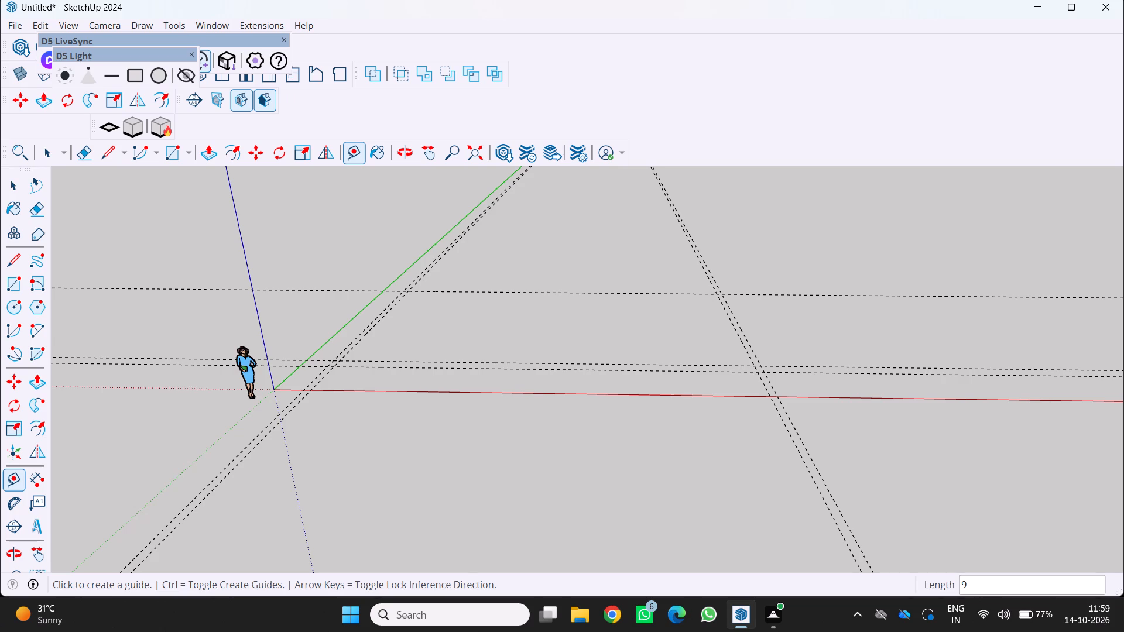
Add a guide 9" inward from the rear guide that runs parallel to the red axis.
{"action": "scroll", "coordinate": [373, 360], "scroll_direction": "down", "scroll_amount": 2}
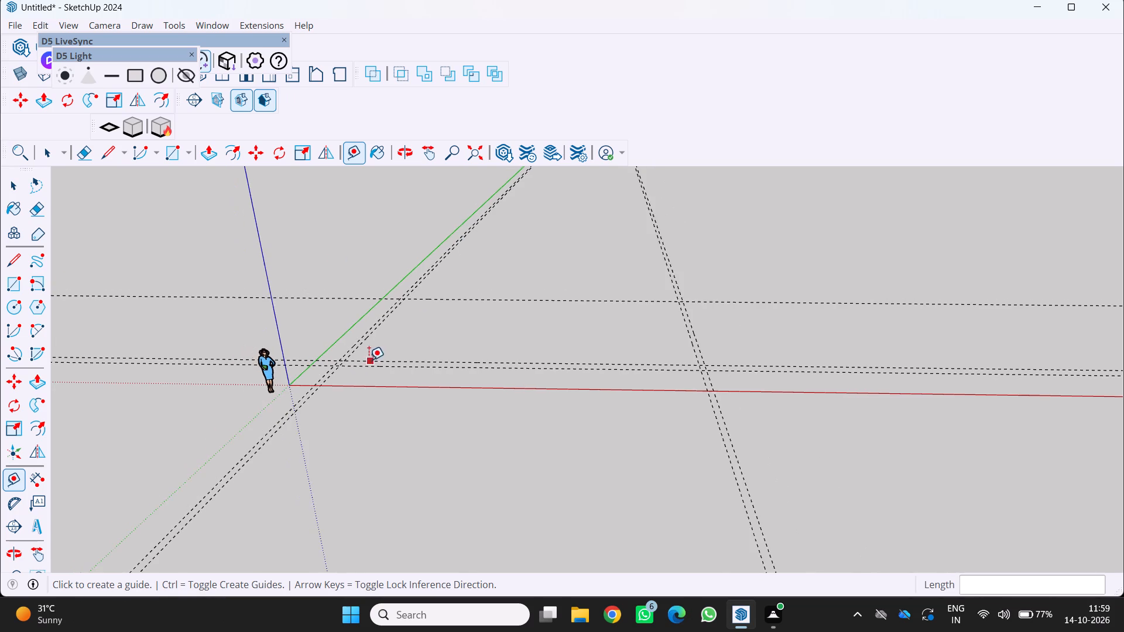
{"action": "middle_click_drag", "start_coordinate": [361, 356], "coordinate": [338, 365]}
{"action": "scroll", "coordinate": [417, 305], "scroll_direction": "up", "scroll_amount": 5}
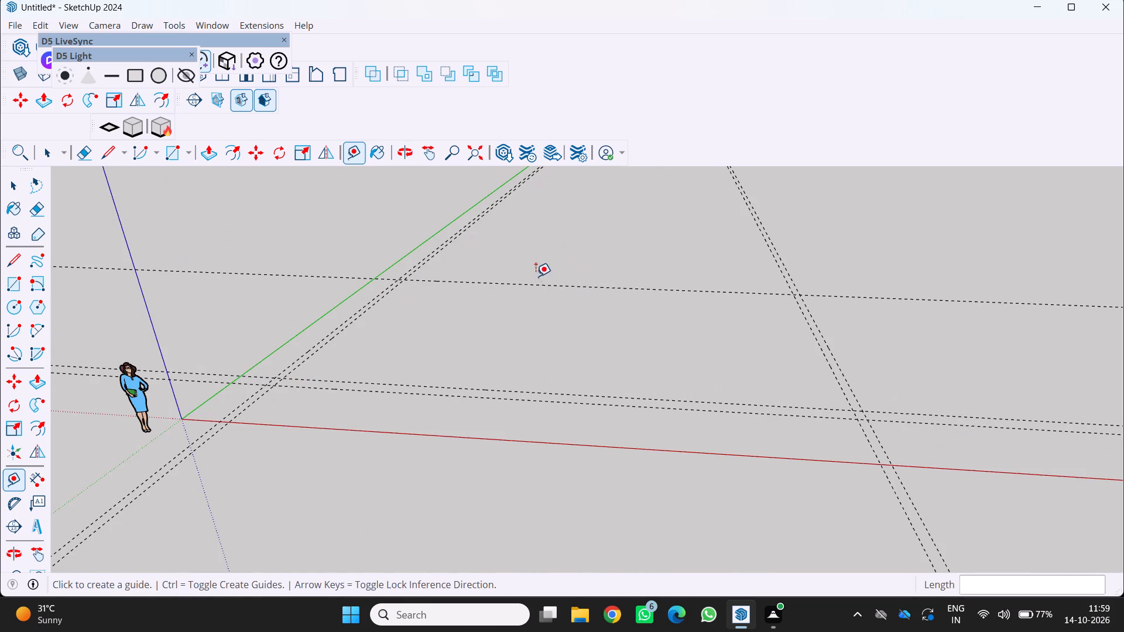
{"action": "left_click", "coordinate": [537, 284]}
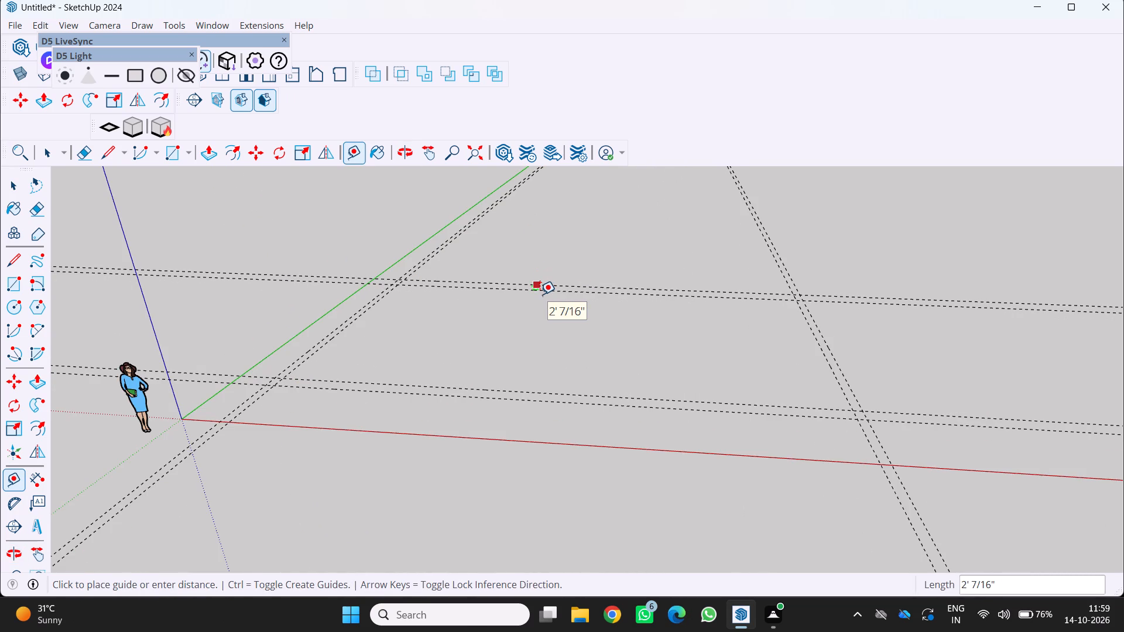
{"action": "key", "text": "9"}
{"action": "key", "text": "Return"}
Draw a 9" by 30' rectangle between the paired guides beside the green axis, from the rear outer corner to the front guide.
{"action": "scroll", "coordinate": [533, 328], "scroll_direction": "up", "scroll_amount": 4}
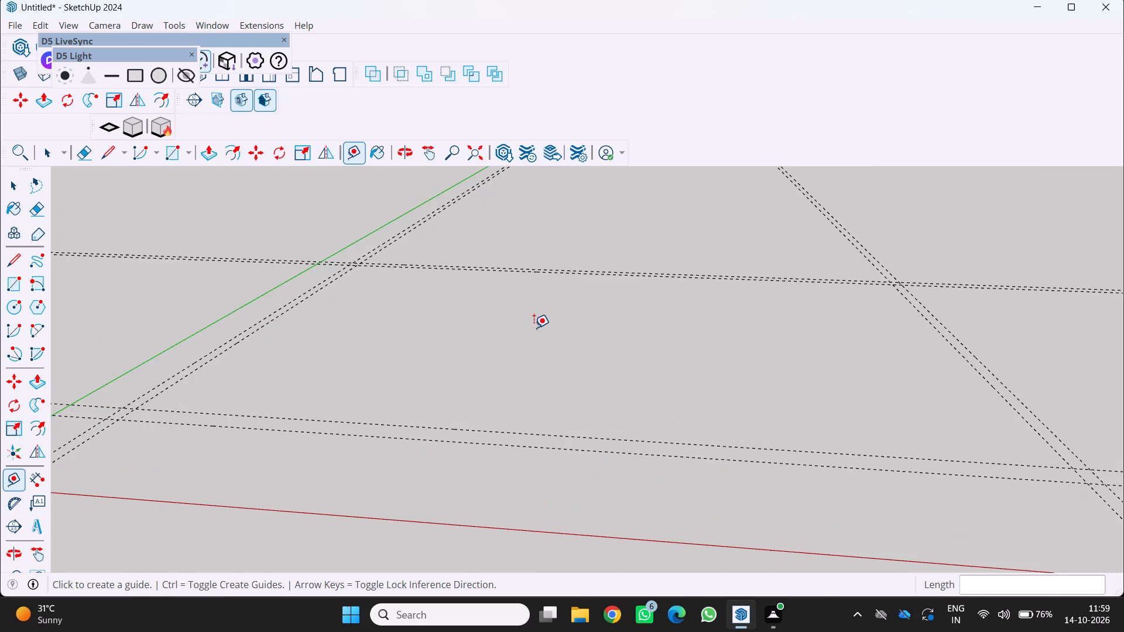
{"action": "middle_click_drag", "start_coordinate": [520, 301], "coordinate": [539, 360]}
{"action": "scroll", "coordinate": [540, 359], "scroll_direction": "down", "scroll_amount": 4}
{"action": "middle_click", "coordinate": [536, 360]}
{"action": "scroll", "coordinate": [497, 289], "scroll_direction": "up", "scroll_amount": 12}
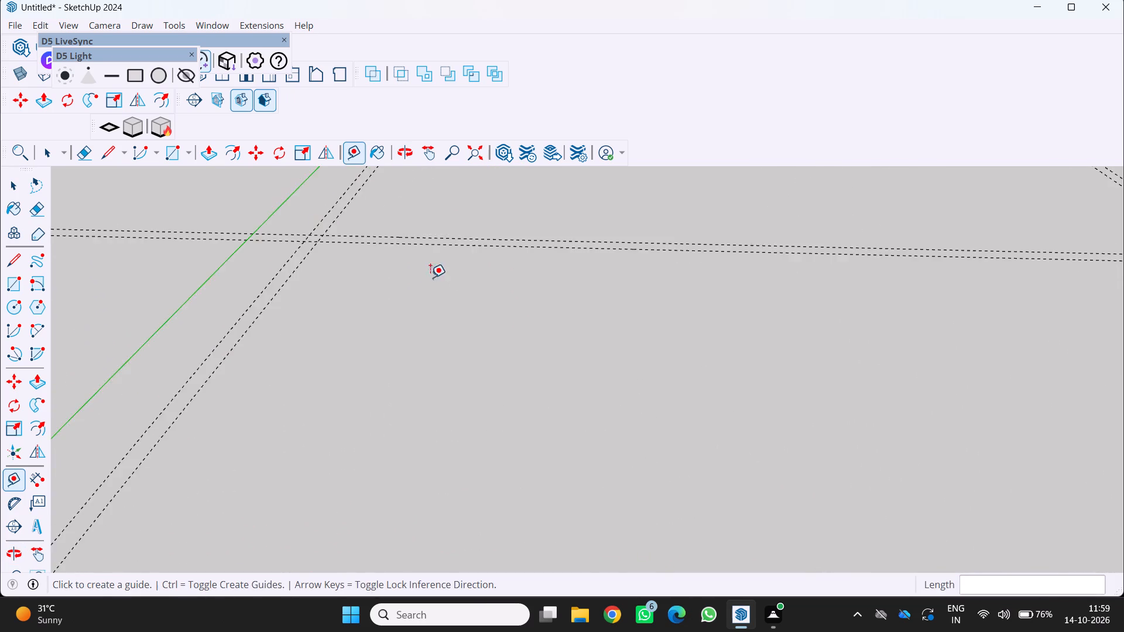
{"action": "scroll", "coordinate": [430, 277], "scroll_direction": "up", "scroll_amount": 8}
{"action": "scroll", "coordinate": [309, 264], "scroll_direction": "down", "scroll_amount": 20}
{"action": "scroll", "coordinate": [309, 264], "scroll_direction": "down", "scroll_amount": 2}
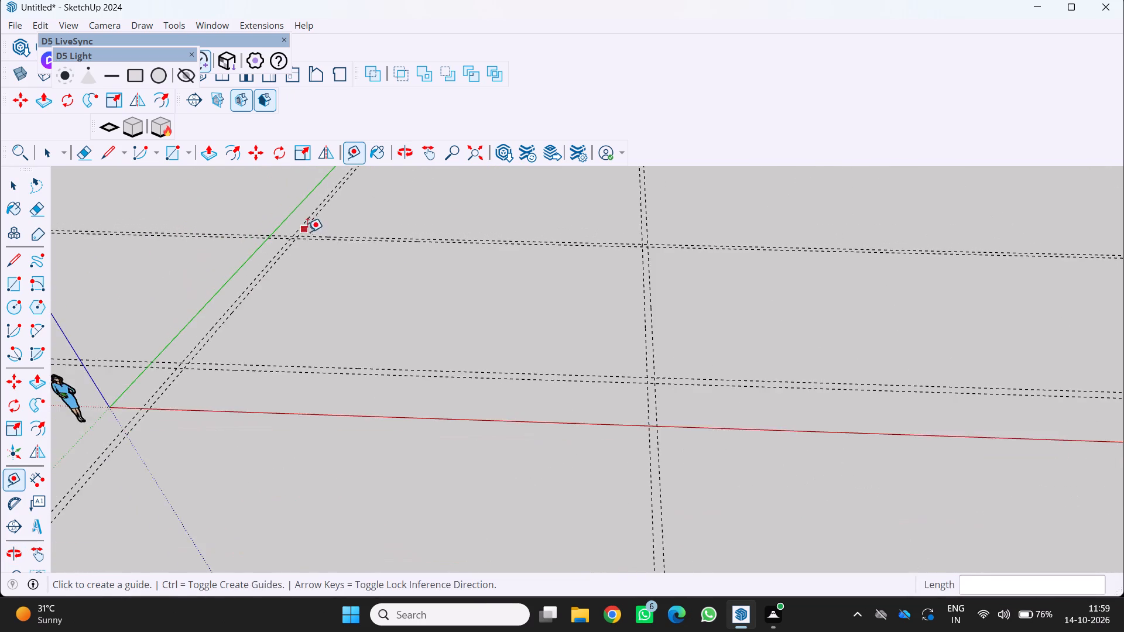
{"action": "scroll", "coordinate": [307, 232], "scroll_direction": "down", "scroll_amount": 4}
{"action": "middle_click_drag", "start_coordinate": [346, 275], "coordinate": [382, 277]}
{"action": "scroll", "coordinate": [382, 277], "scroll_direction": "down", "scroll_amount": 4}
{"action": "middle_click", "coordinate": [397, 286]}
{"action": "scroll", "coordinate": [397, 286], "scroll_direction": "up", "scroll_amount": 1}
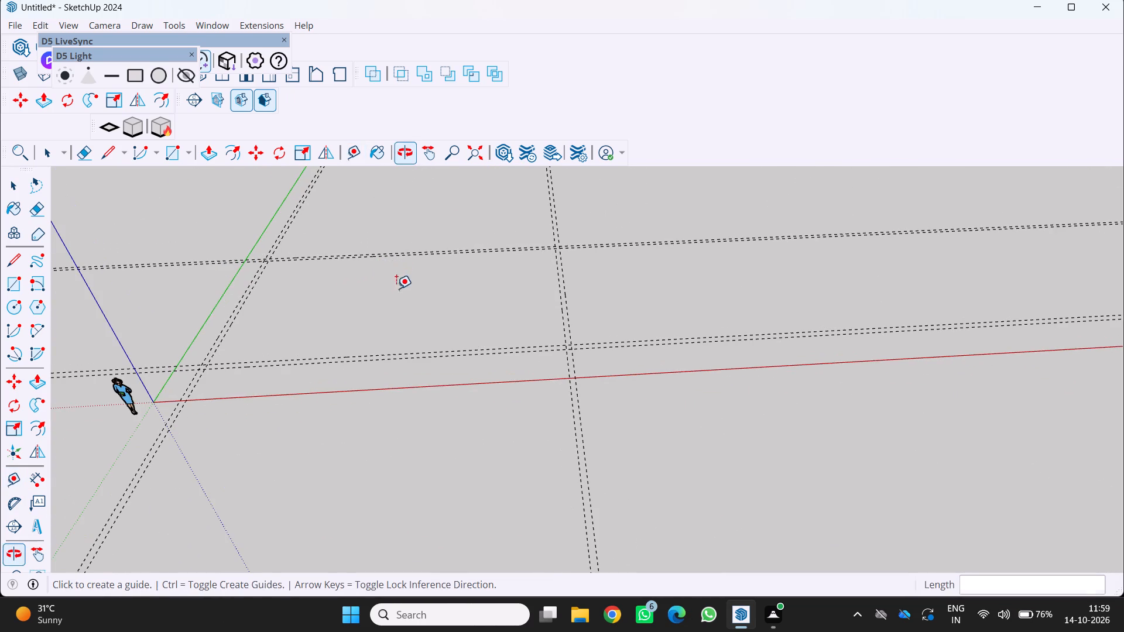
{"action": "scroll", "coordinate": [237, 296], "scroll_direction": "up", "scroll_amount": 4}
{"action": "key", "text": "r"}
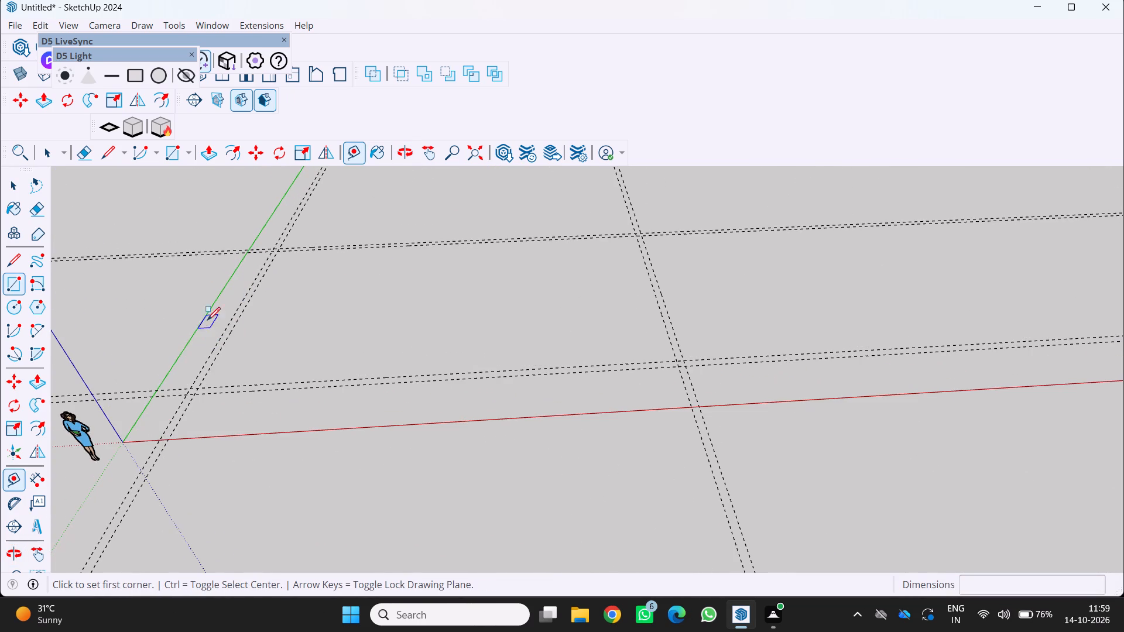
{"action": "scroll", "coordinate": [228, 296], "scroll_direction": "up", "scroll_amount": 20}
{"action": "scroll", "coordinate": [228, 296], "scroll_direction": "up", "scroll_amount": 1}
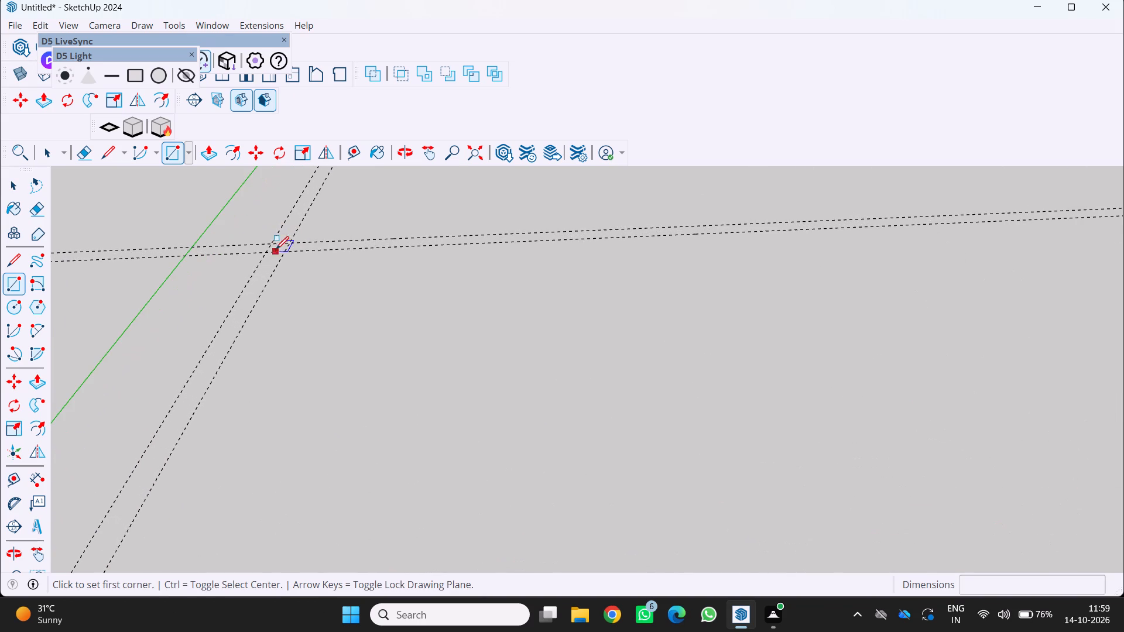
{"action": "left_click", "coordinate": [270, 244]}
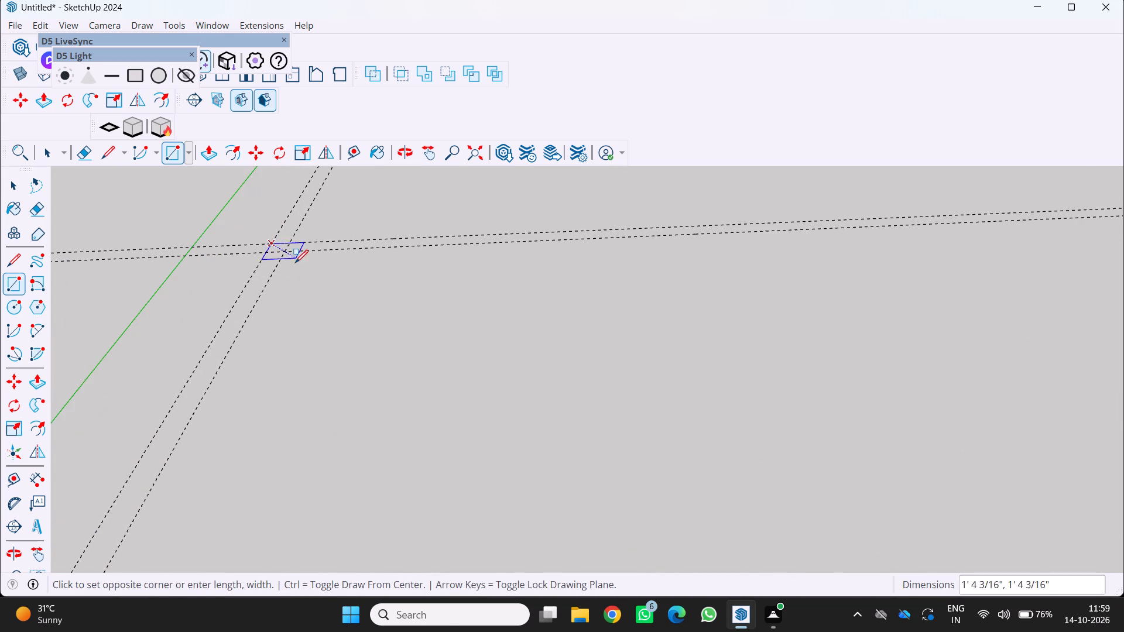
{"action": "scroll", "coordinate": [287, 275], "scroll_direction": "down", "scroll_amount": 12}
{"action": "scroll", "coordinate": [299, 242], "scroll_direction": "down", "scroll_amount": 19}
{"action": "scroll", "coordinate": [263, 303], "scroll_direction": "up", "scroll_amount": 7}
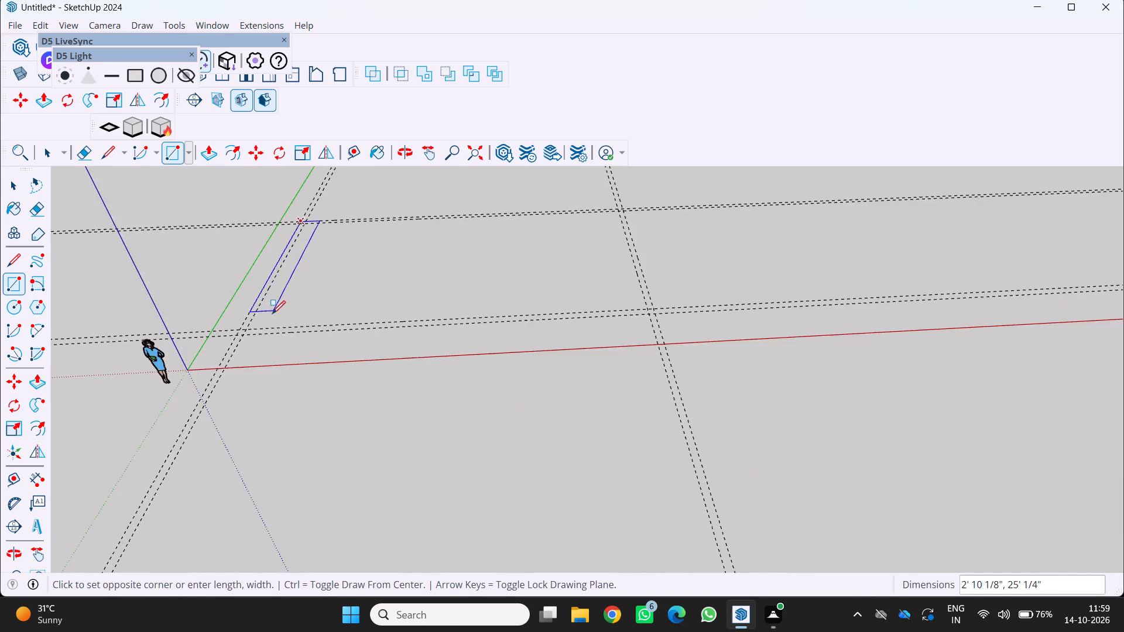
{"action": "scroll", "coordinate": [272, 314], "scroll_direction": "up", "scroll_amount": 12}
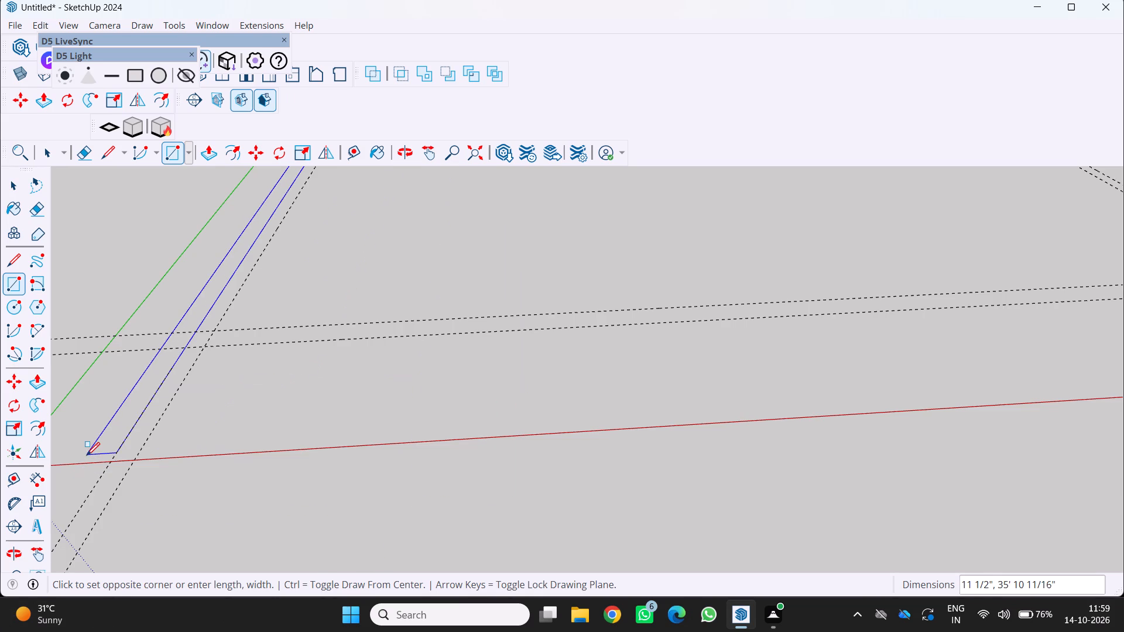
{"action": "scroll", "coordinate": [160, 462], "scroll_direction": "down", "scroll_amount": 12}
{"action": "scroll", "coordinate": [172, 477], "scroll_direction": "up", "scroll_amount": 4}
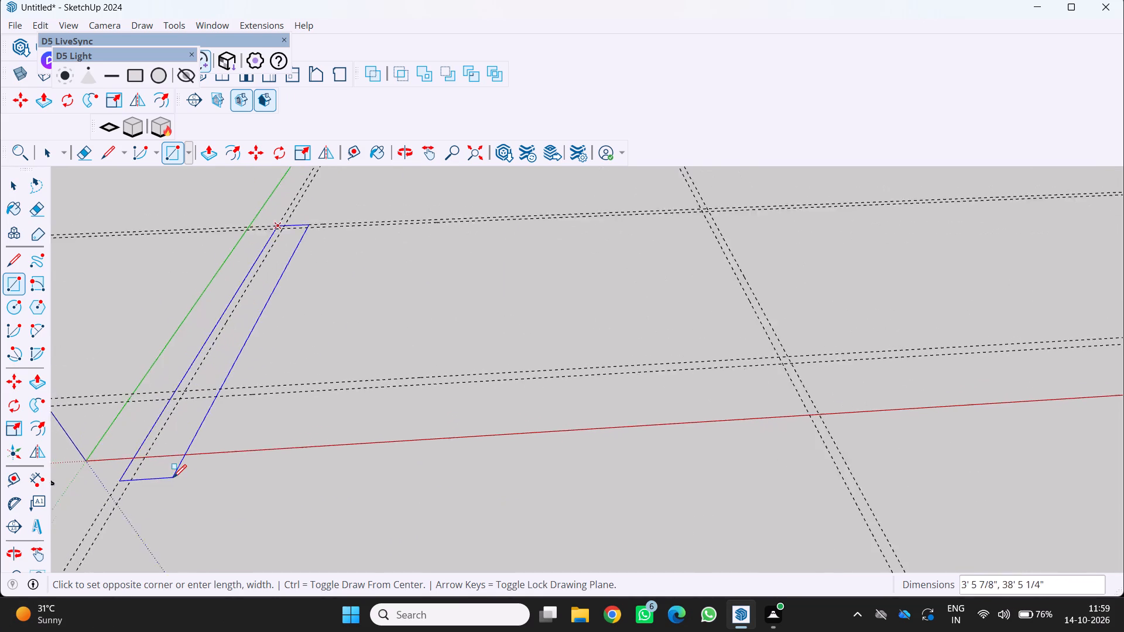
{"action": "scroll", "coordinate": [170, 476], "scroll_direction": "up", "scroll_amount": 1}
{"action": "middle_click_drag", "start_coordinate": [180, 476], "coordinate": [270, 504]}
{"action": "scroll", "coordinate": [270, 504], "scroll_direction": "down", "scroll_amount": 9}
{"action": "scroll", "coordinate": [191, 517], "scroll_direction": "up", "scroll_amount": 1}
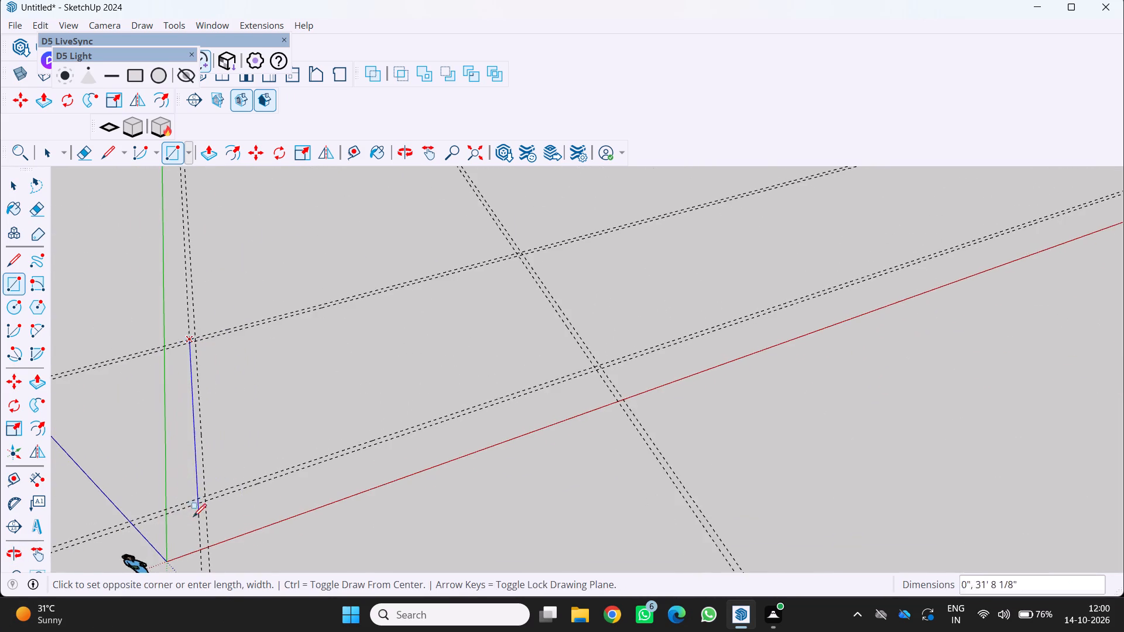
{"action": "middle_click_drag", "start_coordinate": [193, 517], "coordinate": [121, 468]}
{"action": "scroll", "coordinate": [230, 478], "scroll_direction": "up", "scroll_amount": 14}
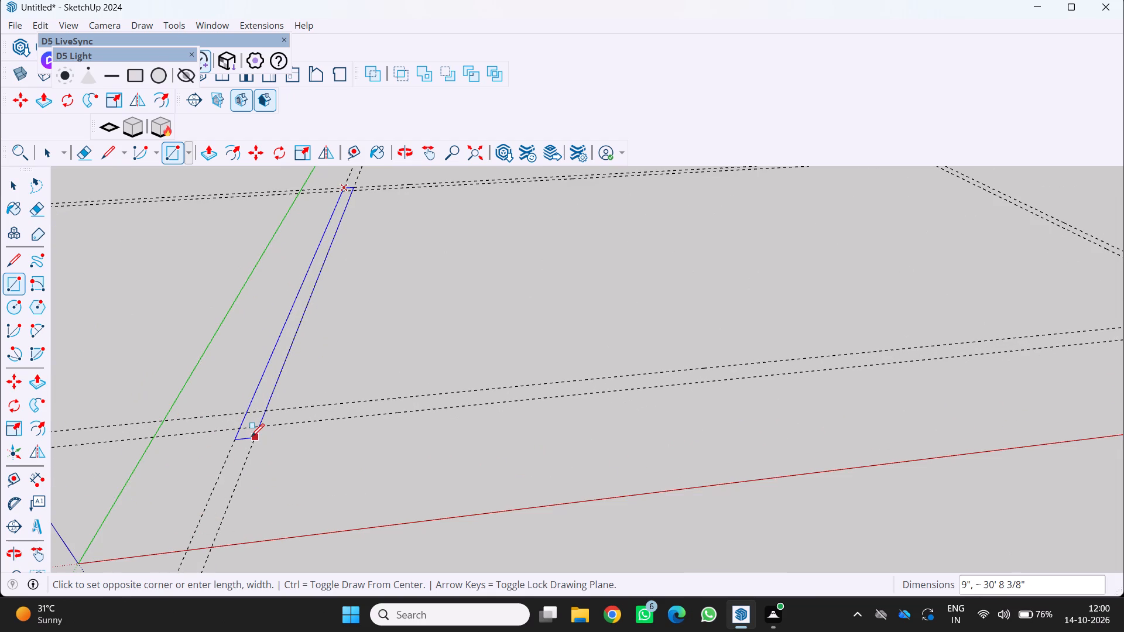
{"action": "scroll", "coordinate": [233, 431], "scroll_direction": "up", "scroll_amount": 5}
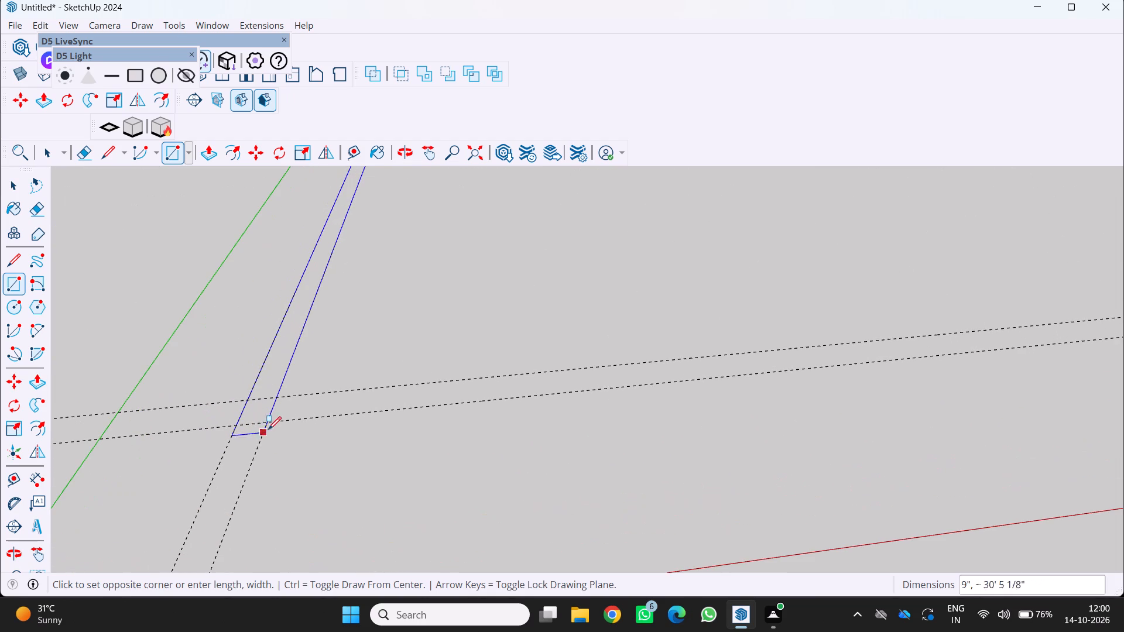
{"action": "left_click", "coordinate": [267, 424]}
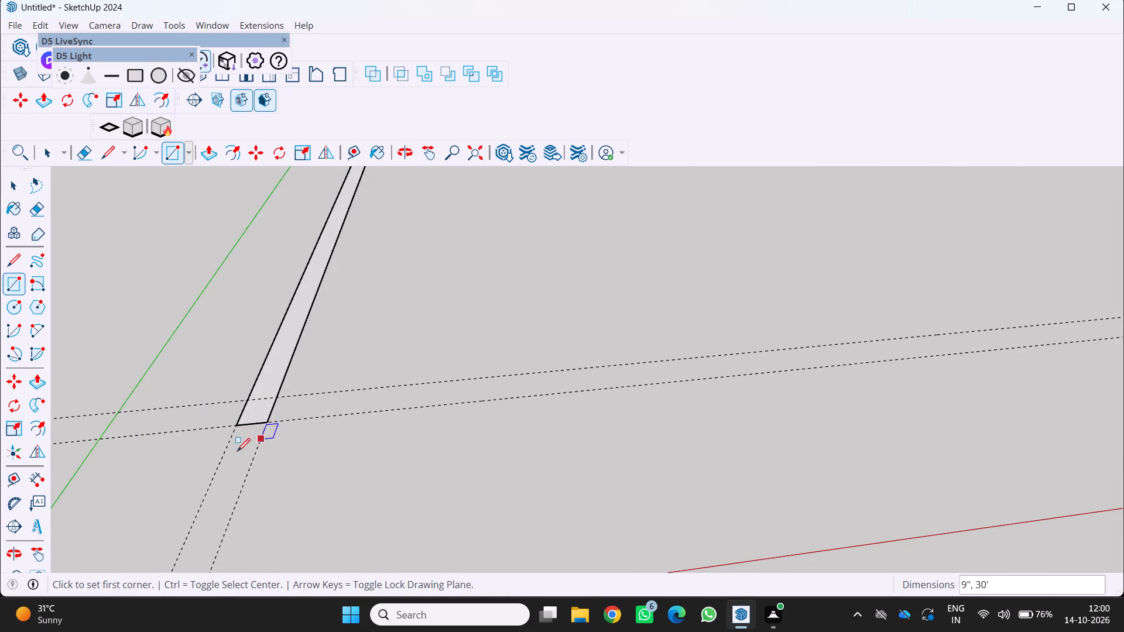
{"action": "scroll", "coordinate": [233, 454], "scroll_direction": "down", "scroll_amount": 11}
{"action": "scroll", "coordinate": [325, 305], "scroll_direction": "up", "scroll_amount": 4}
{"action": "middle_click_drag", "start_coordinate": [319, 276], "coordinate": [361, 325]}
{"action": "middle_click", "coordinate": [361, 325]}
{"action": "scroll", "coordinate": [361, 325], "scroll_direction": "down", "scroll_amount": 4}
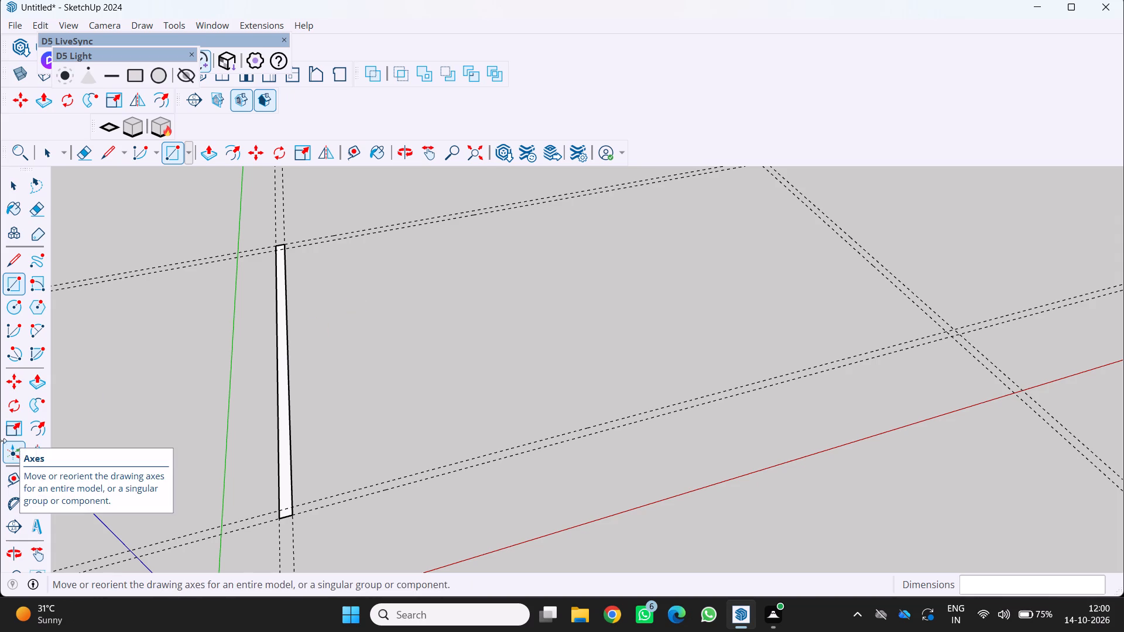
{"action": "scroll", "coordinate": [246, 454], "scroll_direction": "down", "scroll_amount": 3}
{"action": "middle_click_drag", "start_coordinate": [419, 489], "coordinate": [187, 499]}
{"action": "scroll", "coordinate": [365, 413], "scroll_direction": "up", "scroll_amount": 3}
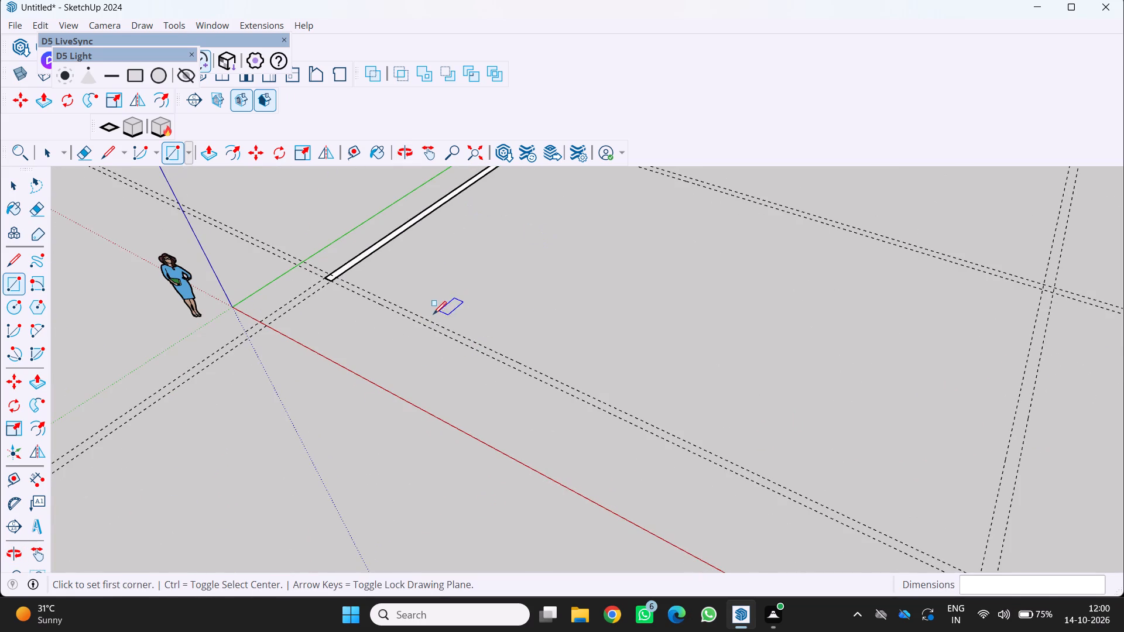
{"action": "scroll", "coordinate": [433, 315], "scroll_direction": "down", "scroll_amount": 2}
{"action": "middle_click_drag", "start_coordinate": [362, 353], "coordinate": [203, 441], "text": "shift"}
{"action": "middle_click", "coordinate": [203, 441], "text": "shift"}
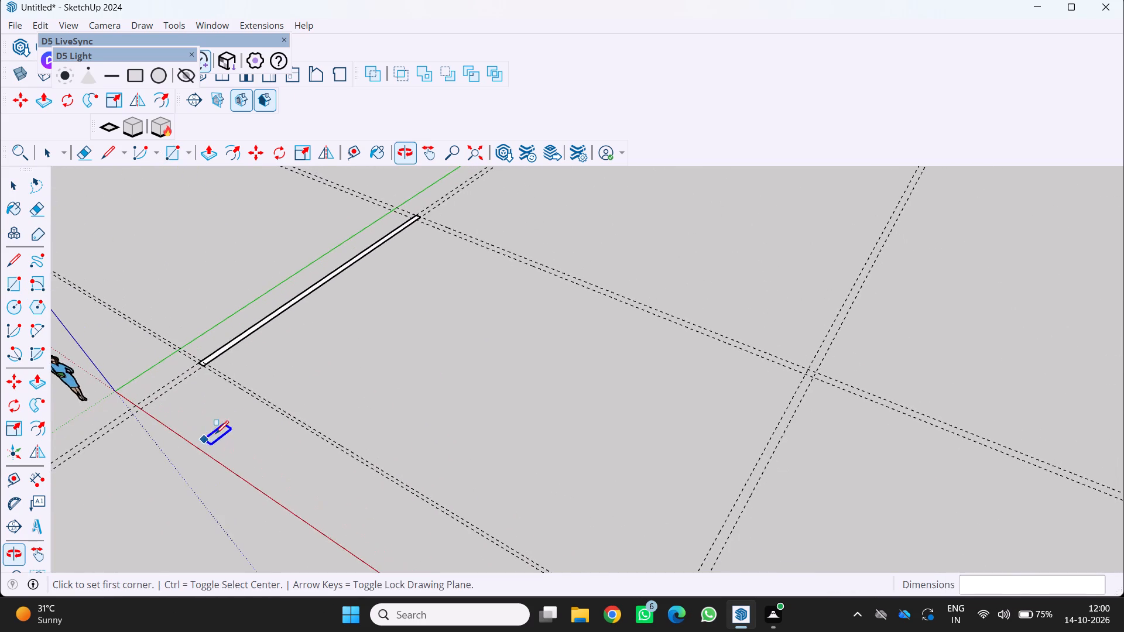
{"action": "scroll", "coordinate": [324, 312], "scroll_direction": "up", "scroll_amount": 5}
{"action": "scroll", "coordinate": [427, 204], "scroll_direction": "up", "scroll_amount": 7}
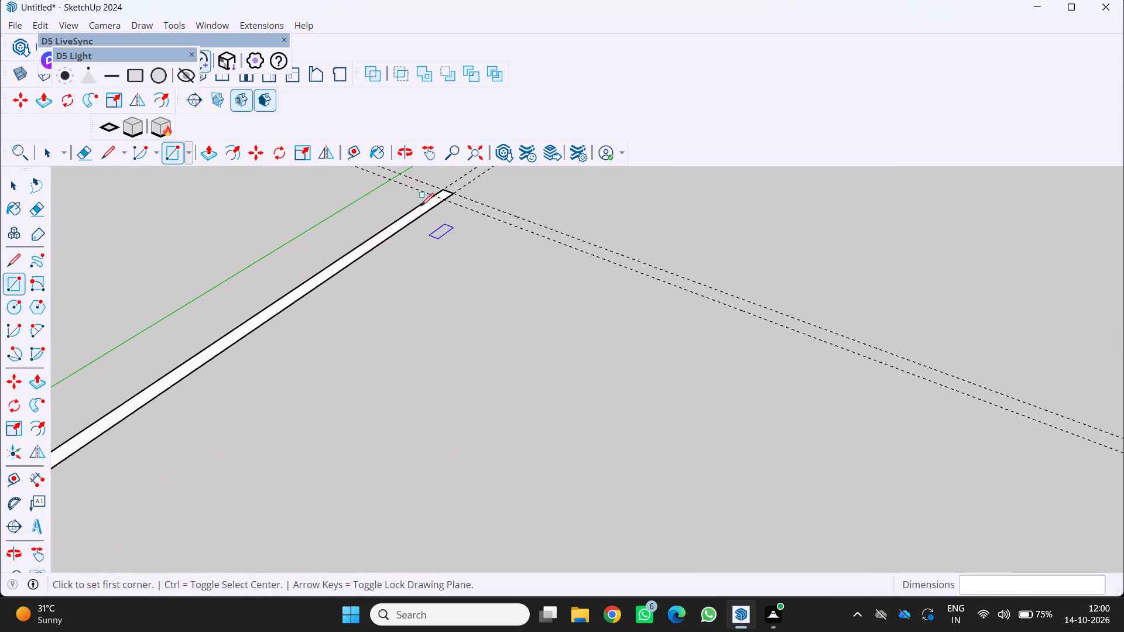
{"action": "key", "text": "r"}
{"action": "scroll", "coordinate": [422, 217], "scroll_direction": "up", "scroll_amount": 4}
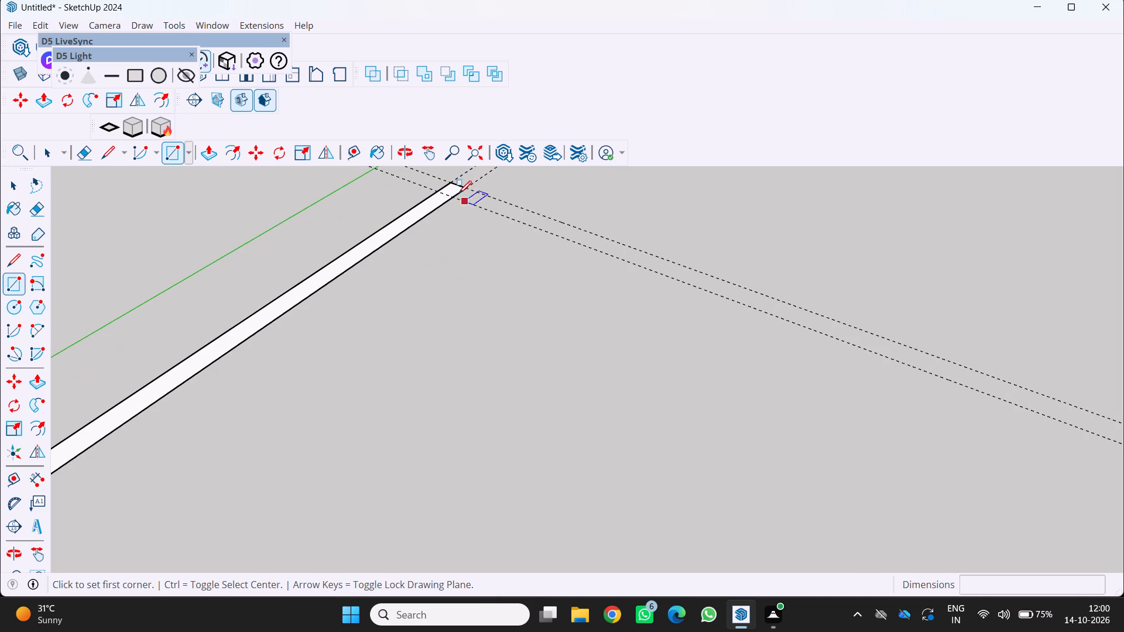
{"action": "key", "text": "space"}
Push/Pull the 9" by 30' strip upward 10' to raise the side wall.
{"action": "scroll", "coordinate": [398, 364], "scroll_direction": "down", "scroll_amount": 7}
{"action": "middle_click_drag", "start_coordinate": [389, 357], "coordinate": [464, 281]}
{"action": "scroll", "coordinate": [451, 291], "scroll_direction": "down", "scroll_amount": 10}
{"action": "middle_click", "coordinate": [464, 281]}
{"action": "scroll", "coordinate": [324, 404], "scroll_direction": "up", "scroll_amount": 3}
{"action": "key", "text": "p"}
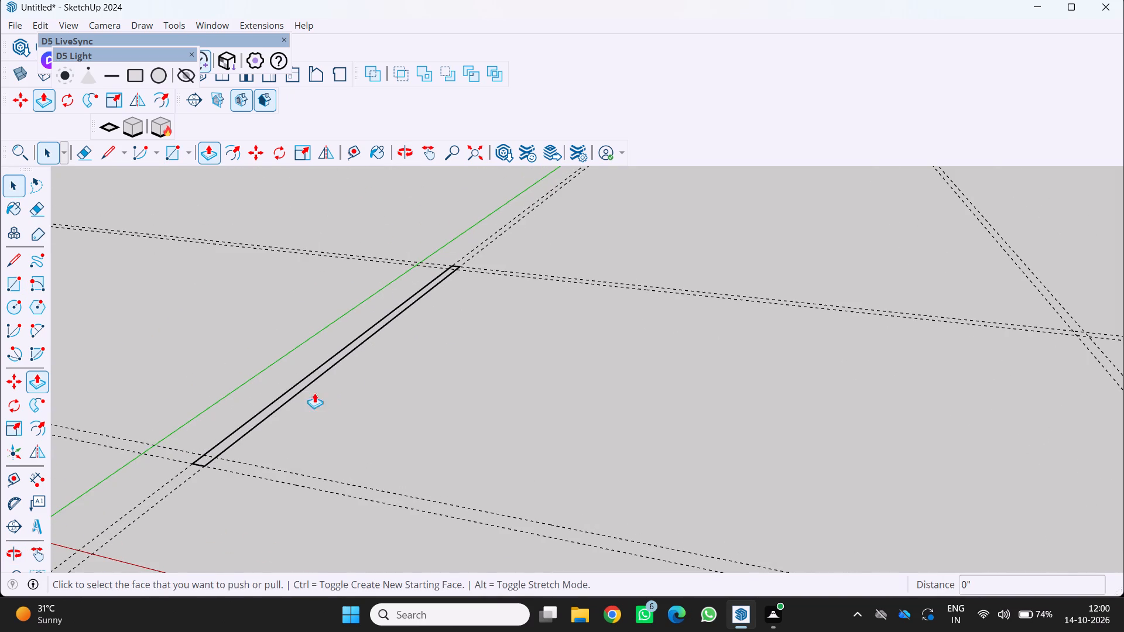
{"action": "scroll", "coordinate": [325, 359], "scroll_direction": "up", "scroll_amount": 7}
{"action": "left_click", "coordinate": [303, 375]}
{"action": "scroll", "coordinate": [315, 301], "scroll_direction": "down", "scroll_amount": 6}
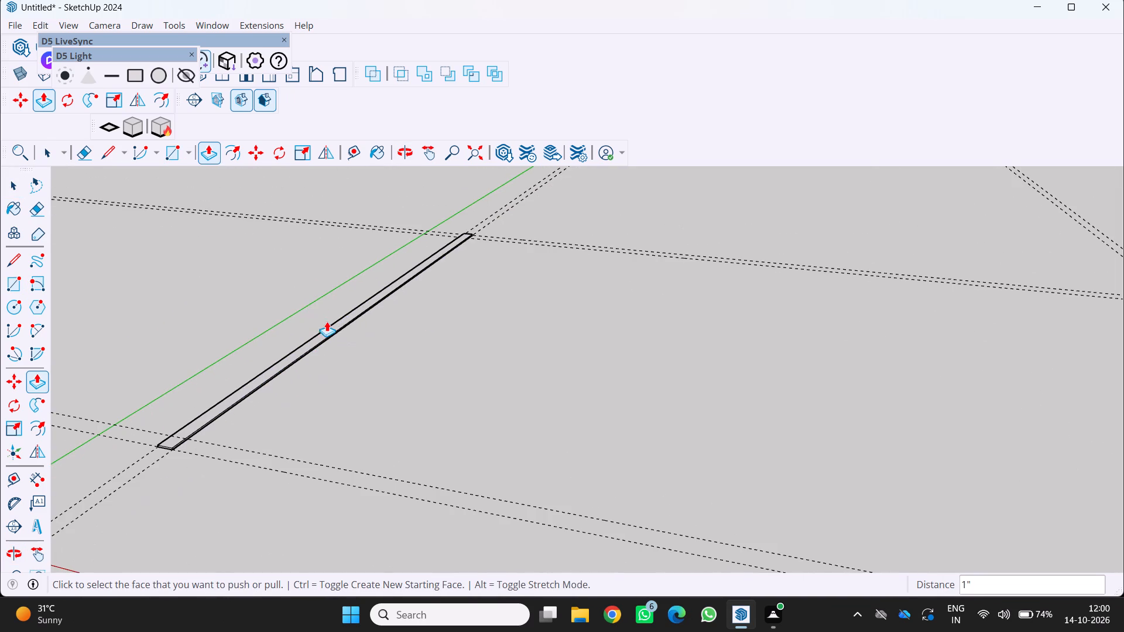
{"action": "left_click", "coordinate": [294, 353]}
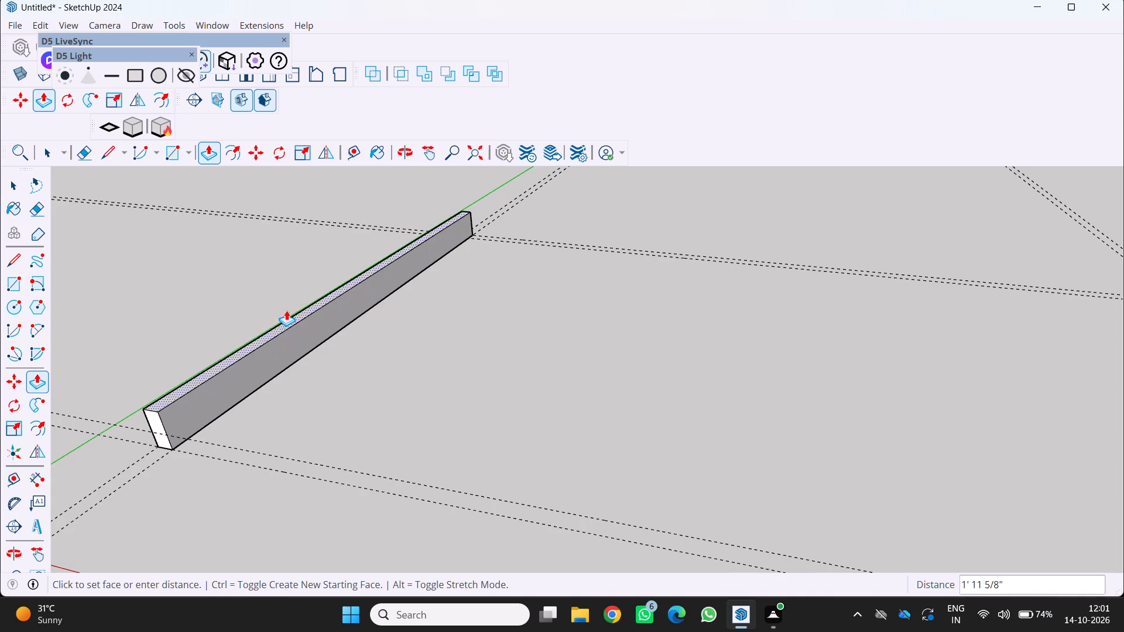
{"action": "type", "text": "10'"}
{"action": "key", "text": "Return"}
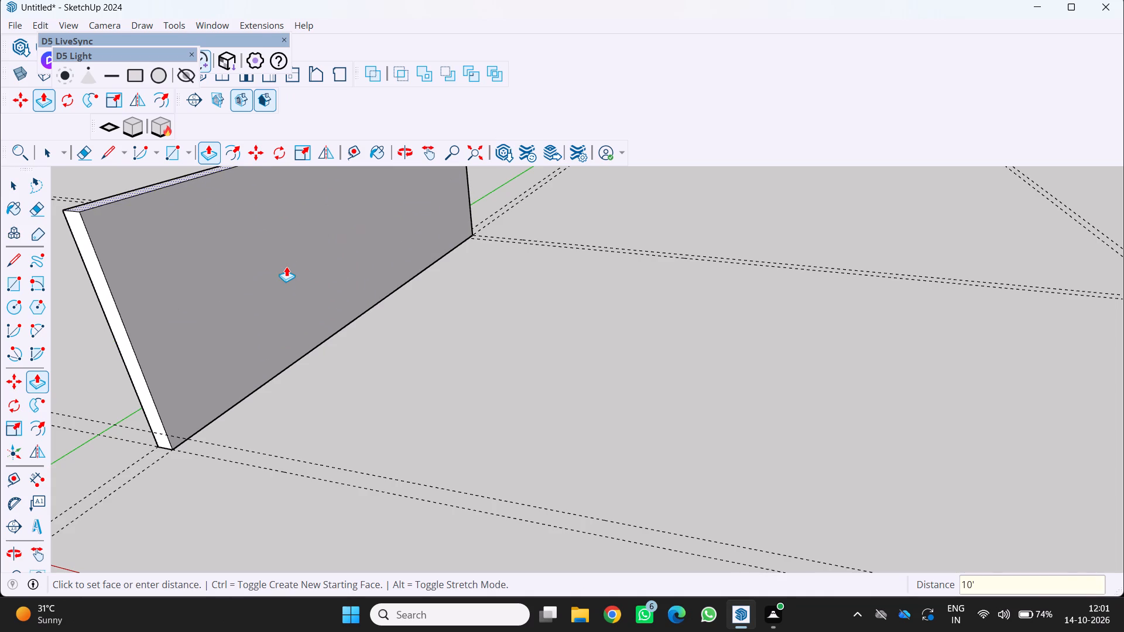
{"action": "scroll", "coordinate": [282, 279], "scroll_direction": "down", "scroll_amount": 11}
{"action": "key", "text": "space"}
Select the whole side wall with all its connected faces and edges, and try to make it a group.
{"action": "middle_click_drag", "start_coordinate": [261, 358], "coordinate": [402, 362]}
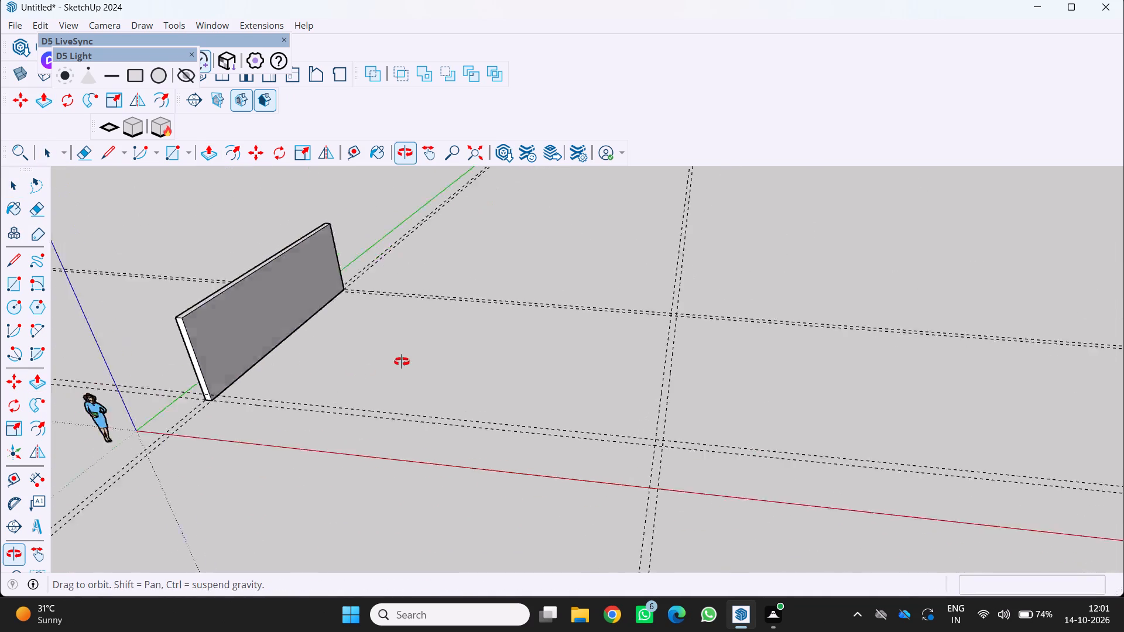
{"action": "middle_click_drag", "start_coordinate": [402, 362], "coordinate": [410, 315]}
{"action": "scroll", "coordinate": [410, 314], "scroll_direction": "down", "scroll_amount": 3}
{"action": "scroll", "coordinate": [251, 345], "scroll_direction": "up", "scroll_amount": 4}
{"action": "triple_click", "coordinate": [256, 377]}
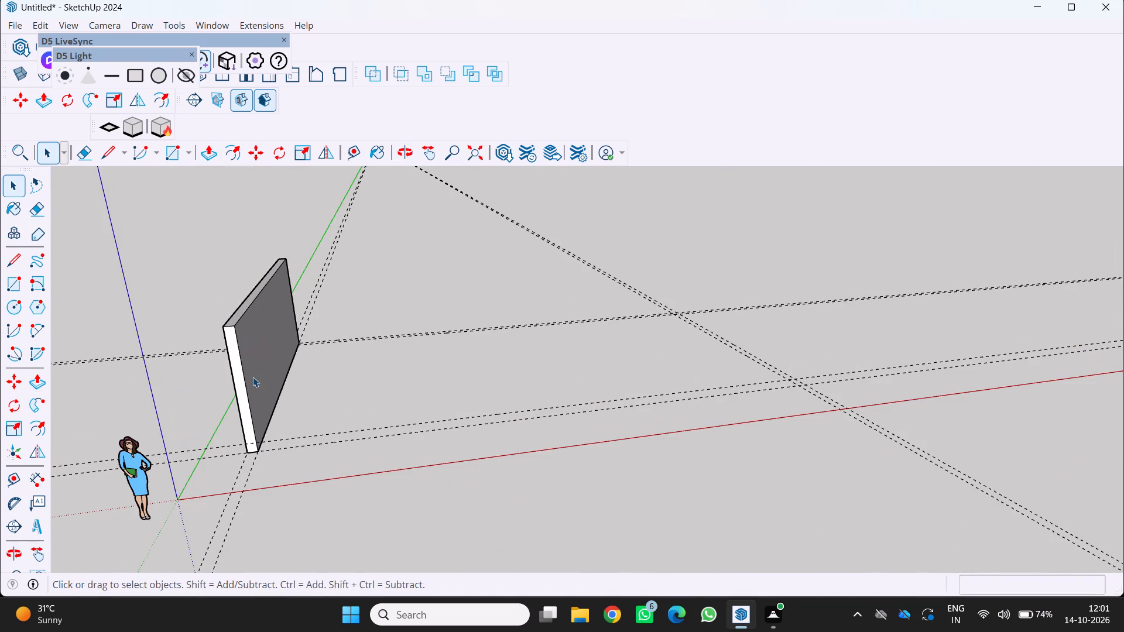
{"action": "triple_click", "coordinate": [248, 378]}
{"action": "left_click", "coordinate": [246, 379]}
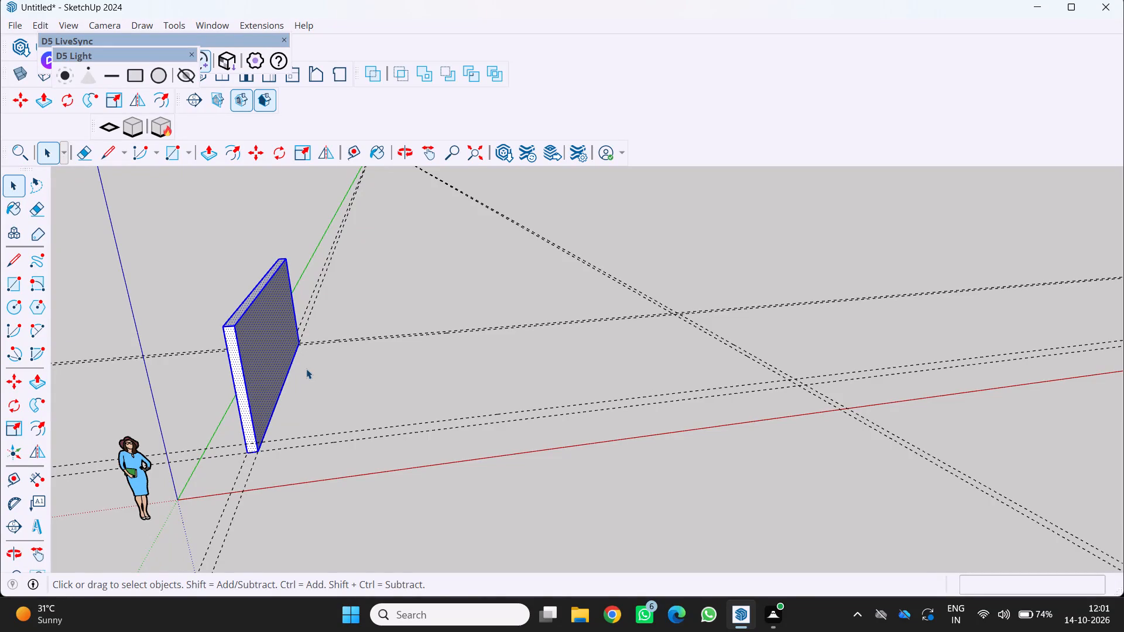
{"action": "right_click", "coordinate": [307, 368]}
{"action": "left_click", "coordinate": [324, 413]}
Examine the side wall from several angles.
{"action": "scroll", "coordinate": [256, 383], "scroll_direction": "down", "scroll_amount": 2}
{"action": "middle_click_drag", "start_coordinate": [255, 384], "coordinate": [419, 336]}
{"action": "scroll", "coordinate": [420, 336], "scroll_direction": "down", "scroll_amount": 3}
{"action": "middle_click_drag", "start_coordinate": [353, 384], "coordinate": [292, 408]}
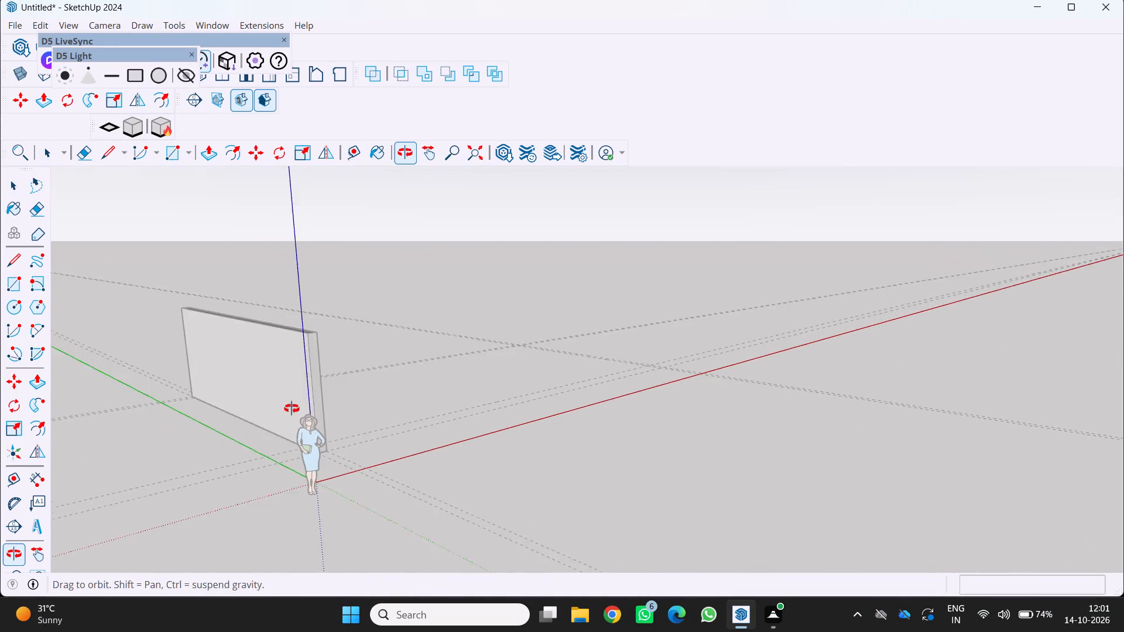
{"action": "middle_click_drag", "start_coordinate": [292, 408], "coordinate": [198, 418]}
{"action": "scroll", "coordinate": [483, 350], "scroll_direction": "up", "scroll_amount": 4}
{"action": "middle_click_drag", "start_coordinate": [344, 377], "coordinate": [287, 377]}
{"action": "scroll", "coordinate": [341, 377], "scroll_direction": "up", "scroll_amount": 1}
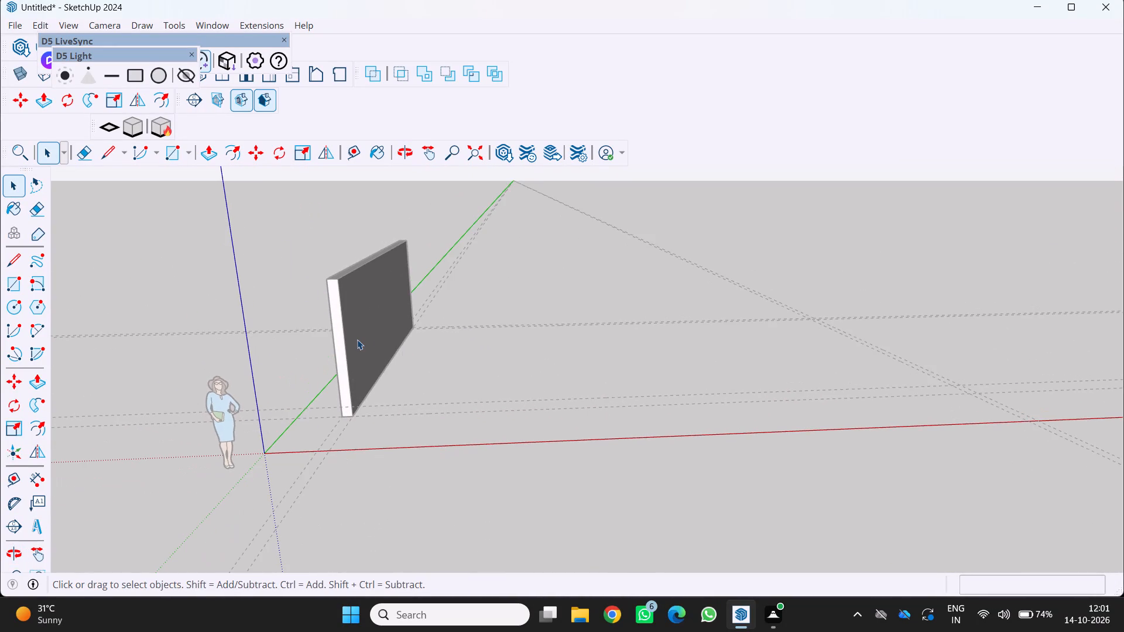
Select the whole side wall with all its connected faces and edges, and make it a group.
{"action": "triple_click", "coordinate": [357, 339]}
{"action": "left_click", "coordinate": [355, 340]}
{"action": "right_click", "coordinate": [355, 340]}
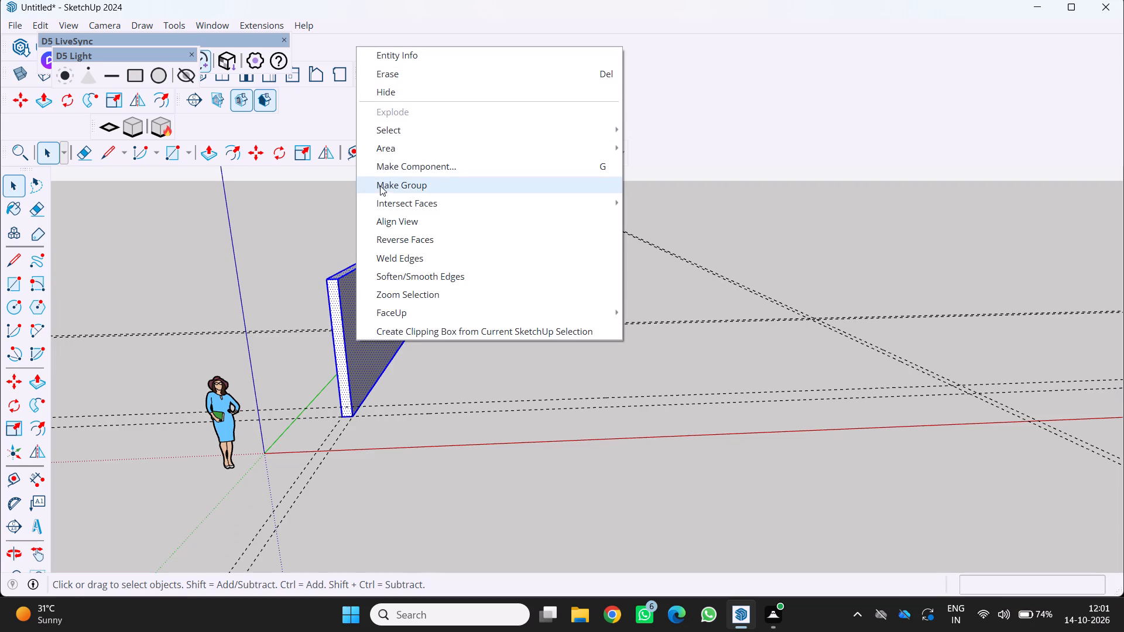
{"action": "left_click", "coordinate": [386, 190]}
Draw a 49' 3" by 9" rectangle between the paired rear guides, from the side wall's rear inner corner to the far side guide.
{"action": "scroll", "coordinate": [287, 375], "scroll_direction": "down", "scroll_amount": 5}
{"action": "middle_click_drag", "start_coordinate": [276, 358], "coordinate": [338, 460]}
{"action": "scroll", "coordinate": [387, 438], "scroll_direction": "up", "scroll_amount": 3}
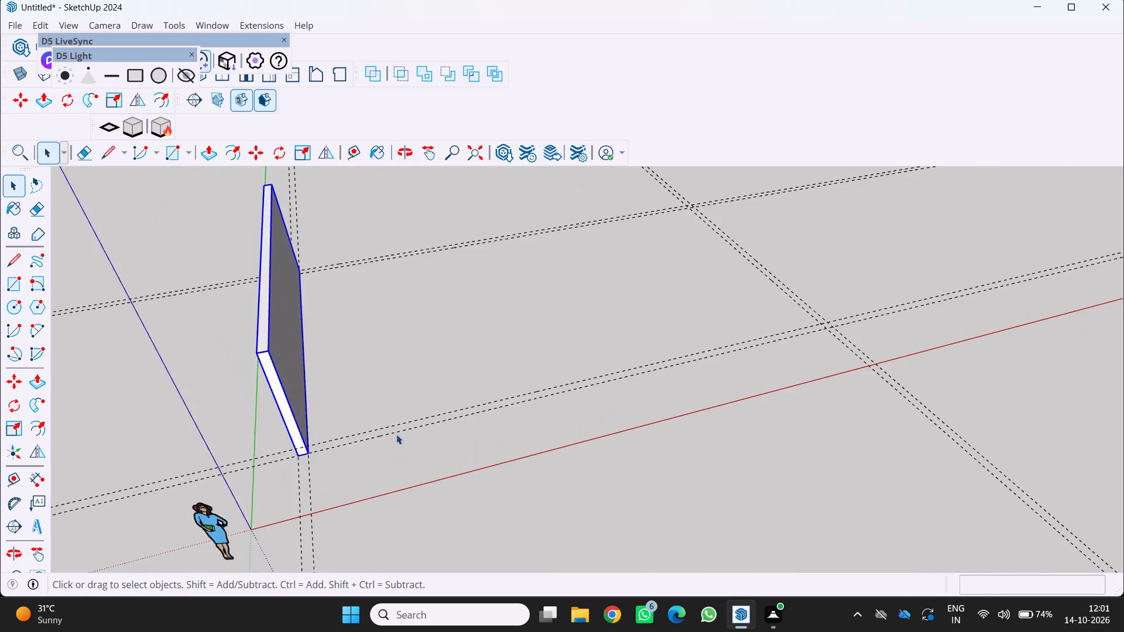
{"action": "middle_click_drag", "start_coordinate": [388, 429], "coordinate": [269, 434]}
{"action": "scroll", "coordinate": [268, 434], "scroll_direction": "down", "scroll_amount": 4}
{"action": "scroll", "coordinate": [399, 314], "scroll_direction": "up", "scroll_amount": 4}
{"action": "scroll", "coordinate": [396, 279], "scroll_direction": "down", "scroll_amount": 5}
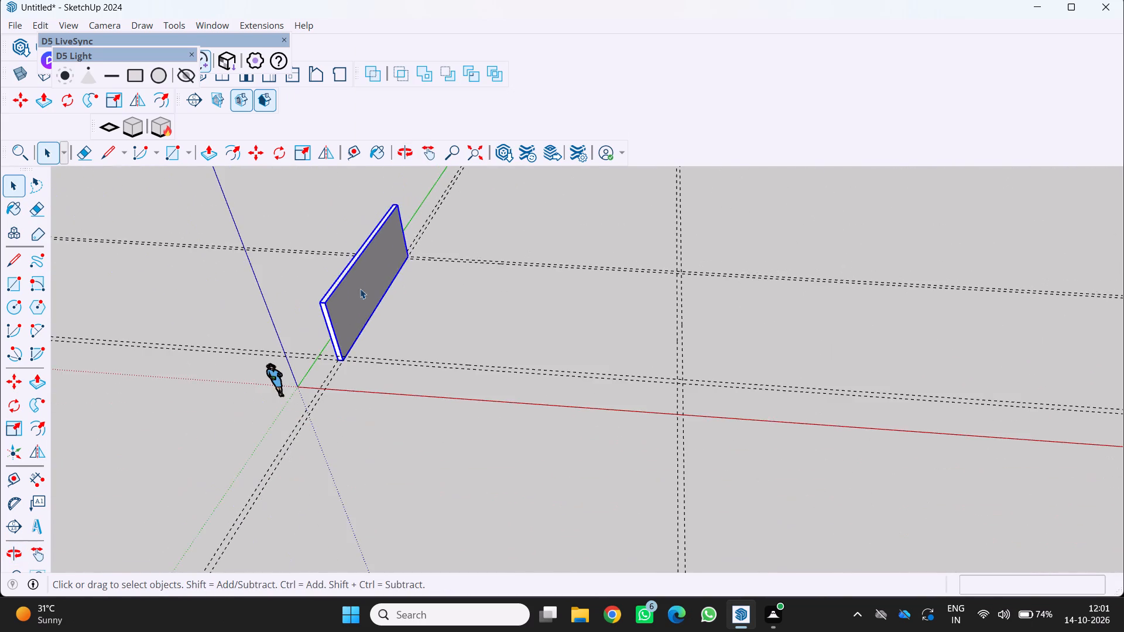
{"action": "middle_click_drag", "start_coordinate": [307, 322], "coordinate": [52, 342]}
{"action": "scroll", "coordinate": [731, 256], "scroll_direction": "up", "scroll_amount": 17}
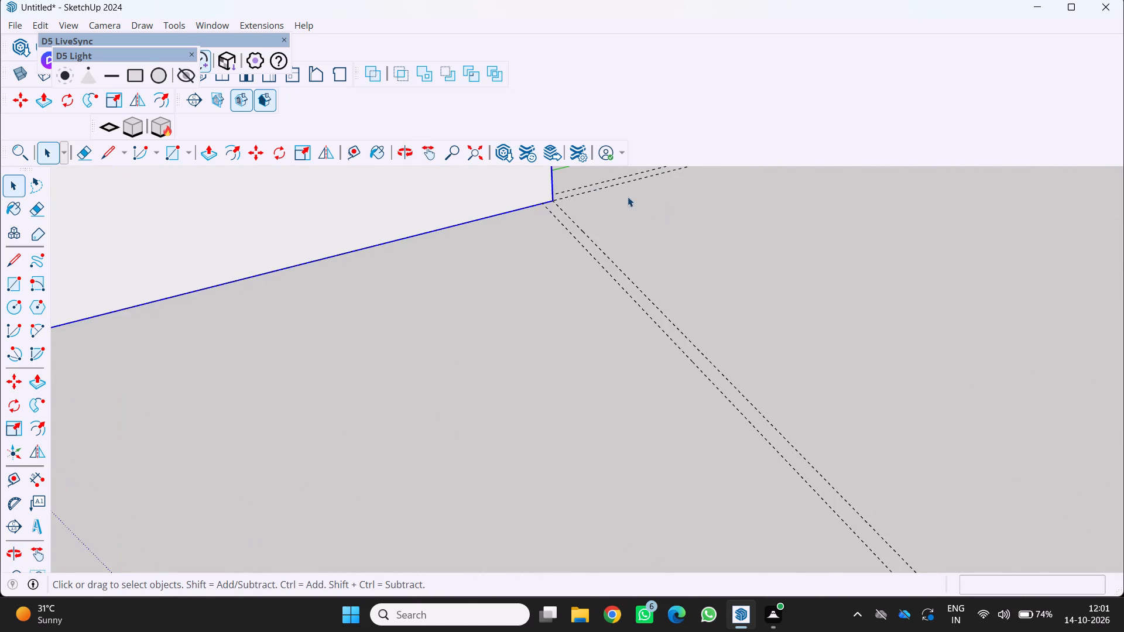
{"action": "scroll", "coordinate": [609, 201], "scroll_direction": "up", "scroll_amount": 10}
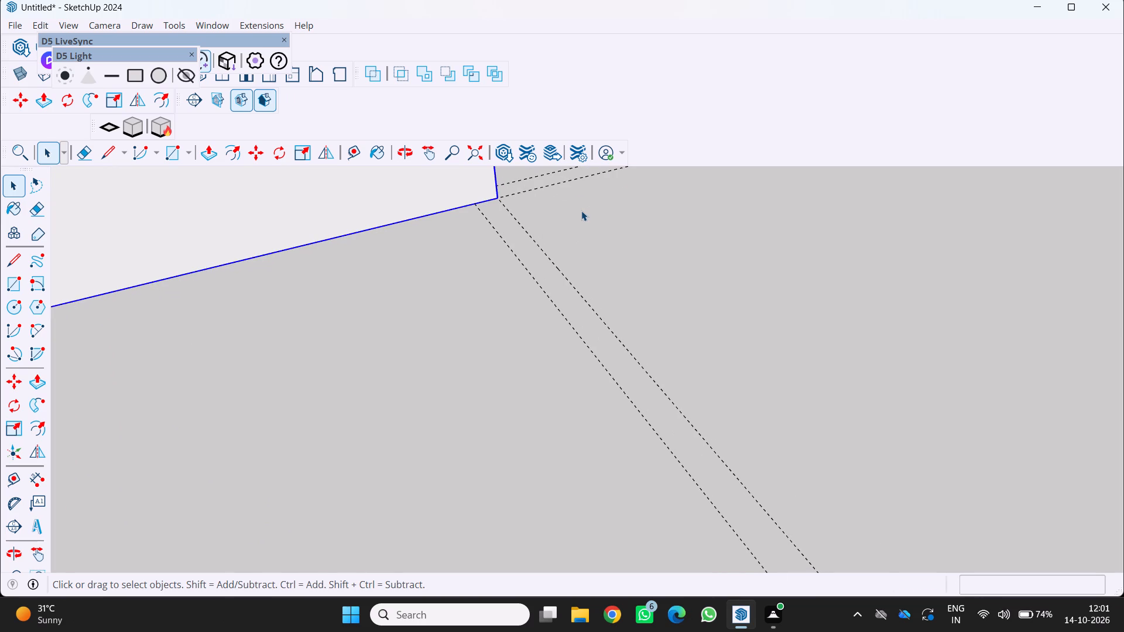
{"action": "key", "text": "r"}
{"action": "scroll", "coordinate": [574, 211], "scroll_direction": "up", "scroll_amount": 7}
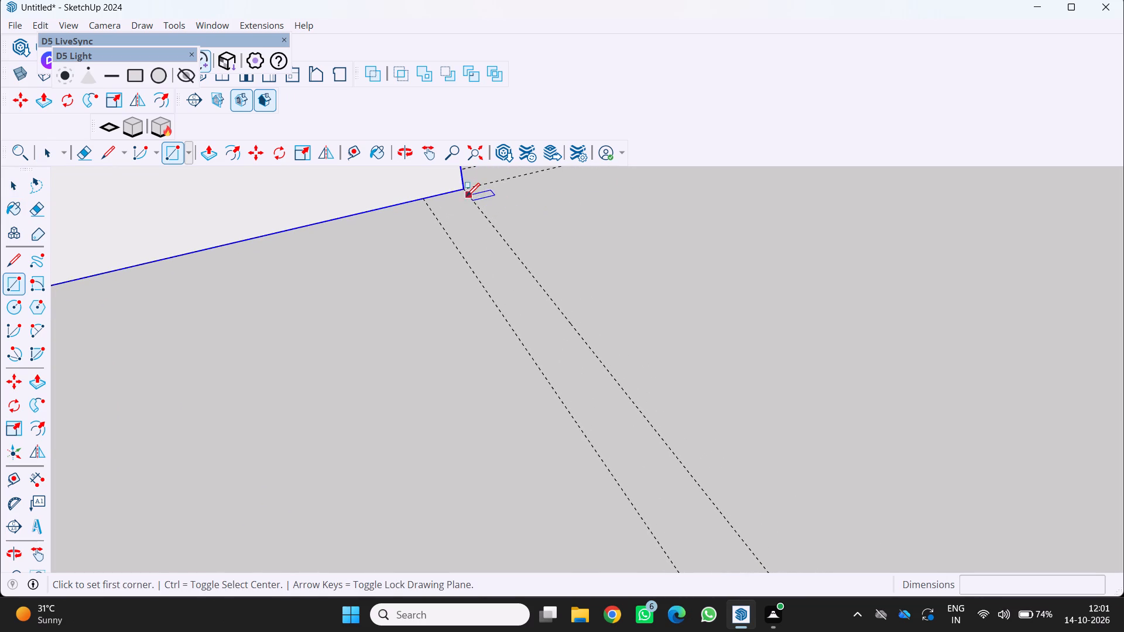
{"action": "left_click", "coordinate": [461, 185]}
{"action": "scroll", "coordinate": [470, 253], "scroll_direction": "down", "scroll_amount": 20}
{"action": "scroll", "coordinate": [470, 253], "scroll_direction": "down", "scroll_amount": 2}
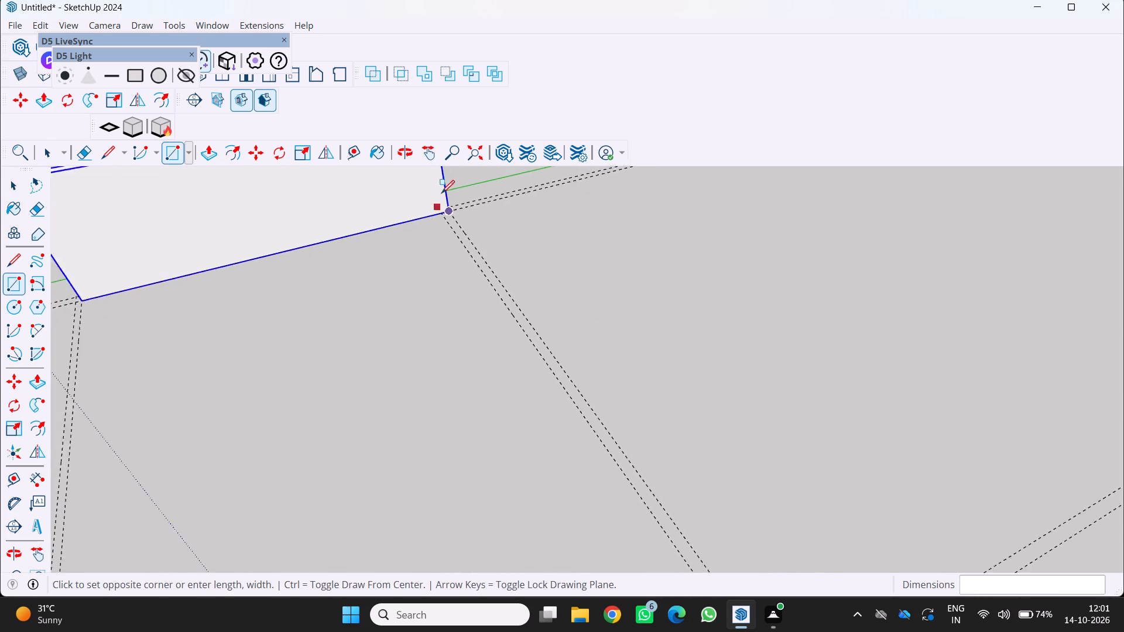
{"action": "scroll", "coordinate": [441, 193], "scroll_direction": "down", "scroll_amount": 12}
{"action": "scroll", "coordinate": [626, 397], "scroll_direction": "up", "scroll_amount": 9}
{"action": "scroll", "coordinate": [453, 280], "scroll_direction": "up", "scroll_amount": 2}
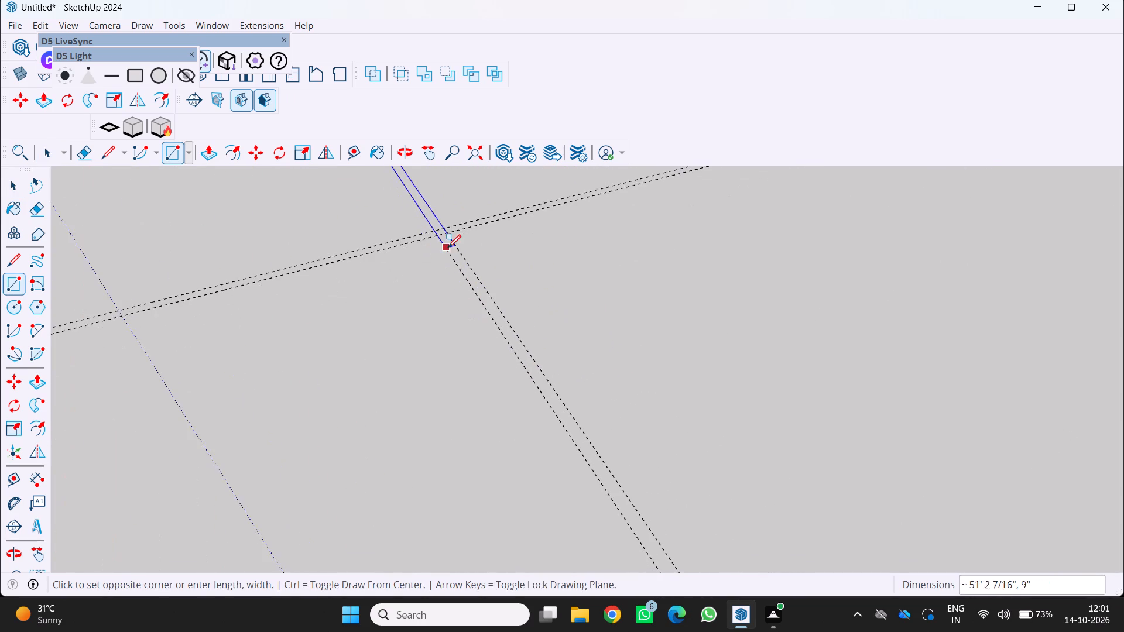
{"action": "scroll", "coordinate": [448, 248], "scroll_direction": "up", "scroll_amount": 3}
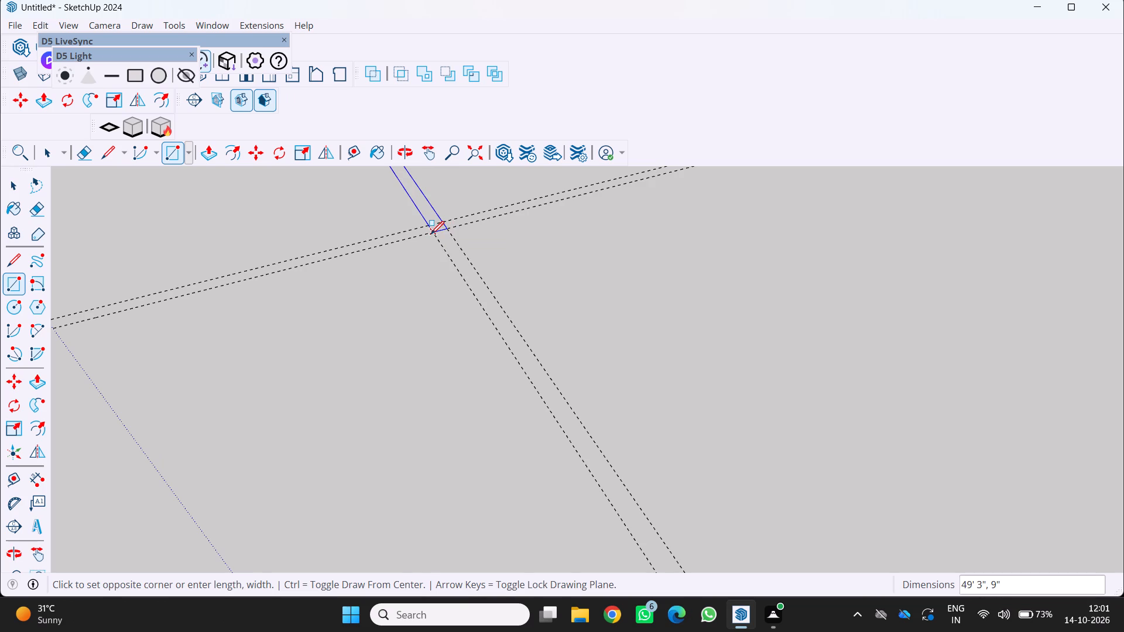
{"action": "left_click", "coordinate": [433, 235]}
Push/Pull the 49' 3" by 9" strip upward 10' to raise the rear wall.
{"action": "scroll", "coordinate": [429, 251], "scroll_direction": "down", "scroll_amount": 10}
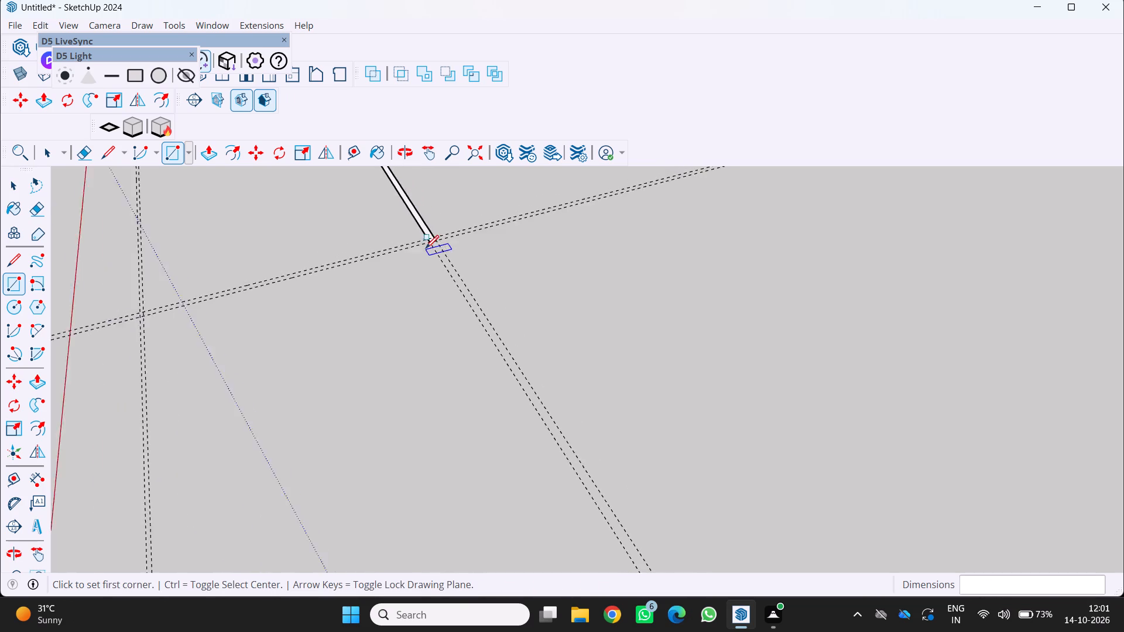
{"action": "scroll", "coordinate": [426, 248], "scroll_direction": "down", "scroll_amount": 5}
{"action": "middle_click_drag", "start_coordinate": [433, 243], "coordinate": [1121, 200]}
{"action": "scroll", "coordinate": [989, 320], "scroll_direction": "up", "scroll_amount": 1}
{"action": "scroll", "coordinate": [759, 393], "scroll_direction": "down", "scroll_amount": 6}
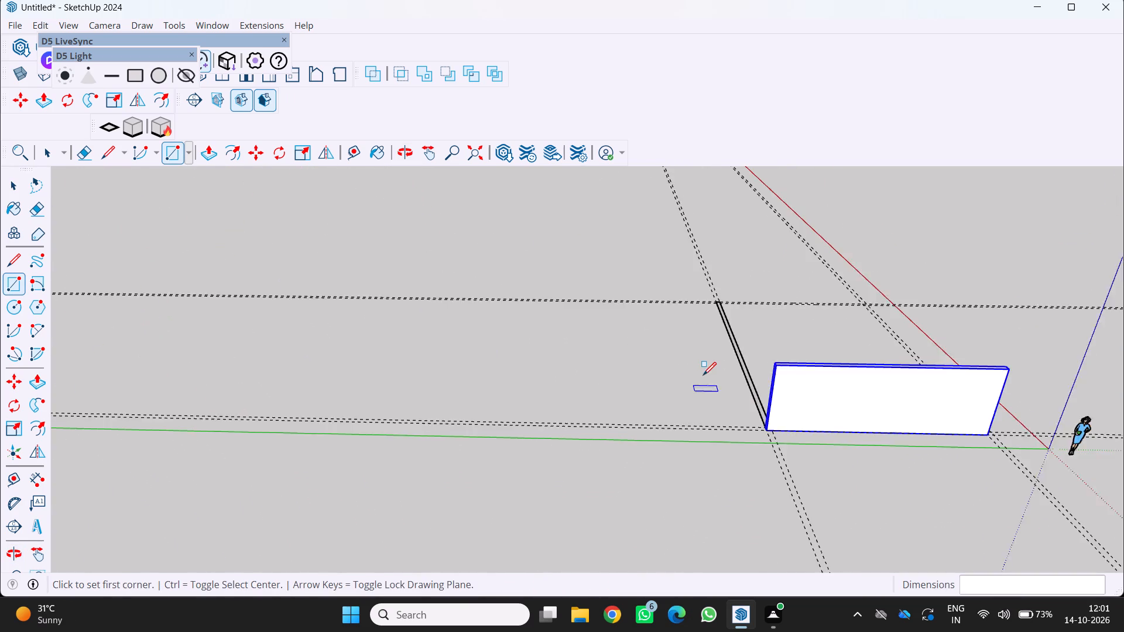
{"action": "middle_click_drag", "start_coordinate": [687, 377], "coordinate": [555, 338]}
{"action": "middle_click_drag", "start_coordinate": [555, 338], "coordinate": [543, 342]}
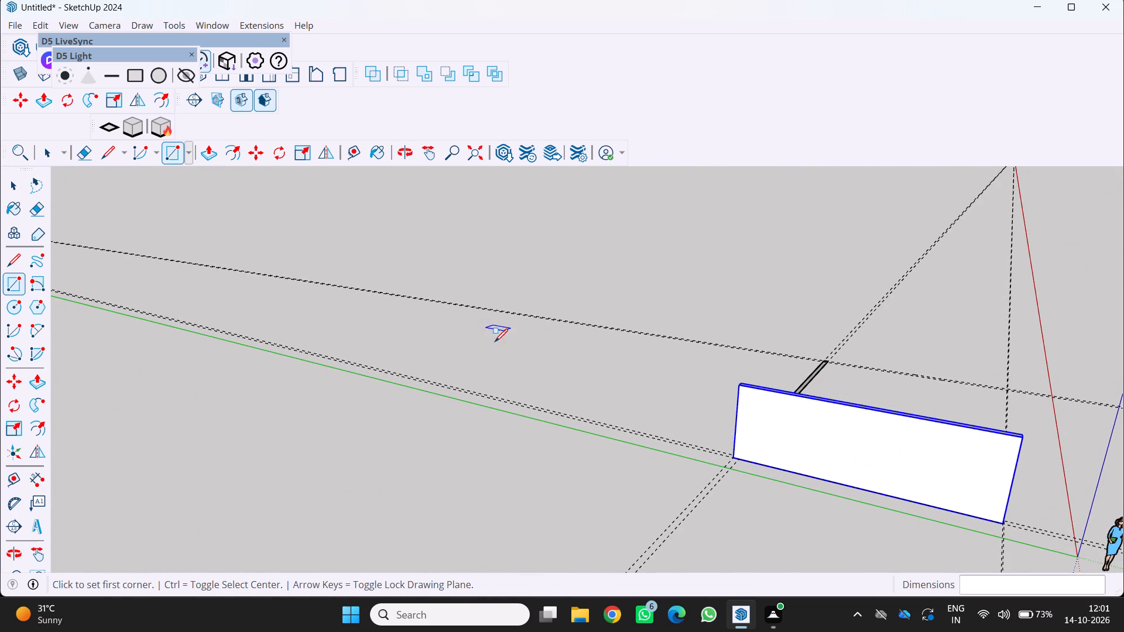
{"action": "scroll", "coordinate": [478, 341], "scroll_direction": "down", "scroll_amount": 2}
{"action": "middle_click_drag", "start_coordinate": [477, 342], "coordinate": [176, 334]}
{"action": "scroll", "coordinate": [173, 332], "scroll_direction": "down", "scroll_amount": 6}
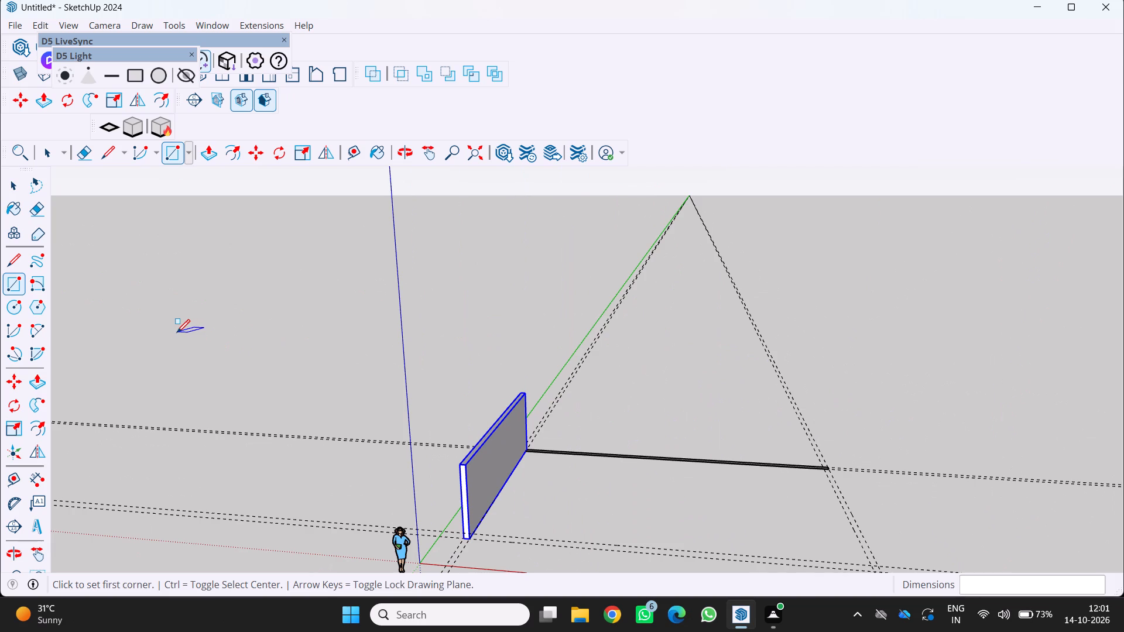
{"action": "middle_click_drag", "start_coordinate": [169, 334], "coordinate": [0, 284], "text": "shift"}
{"action": "scroll", "coordinate": [376, 394], "scroll_direction": "up", "scroll_amount": 11}
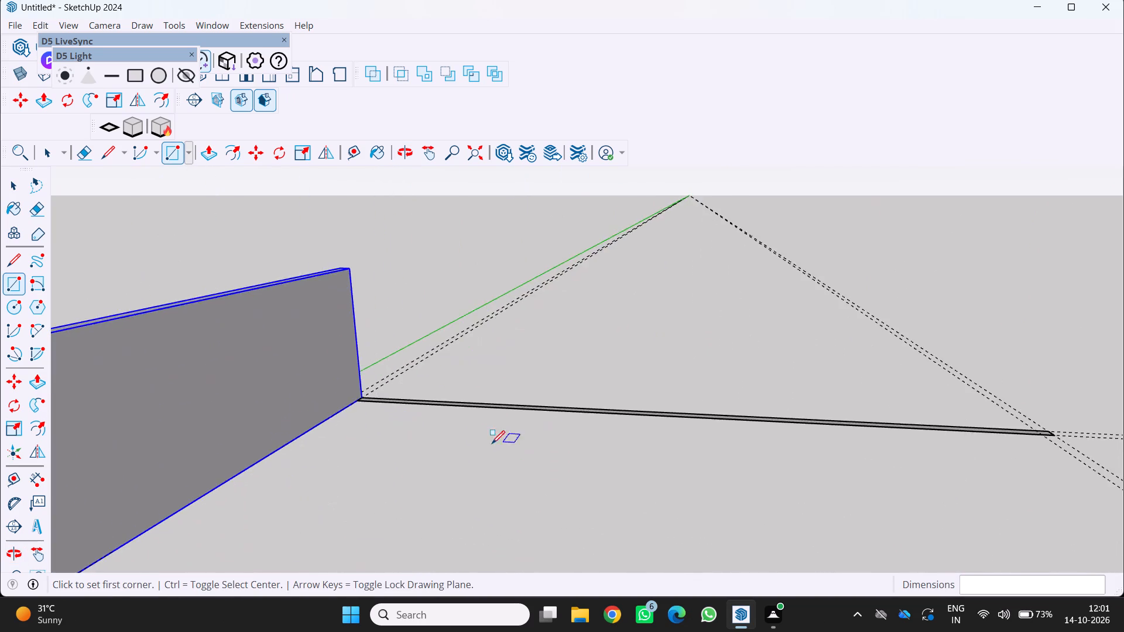
{"action": "scroll", "coordinate": [492, 444], "scroll_direction": "up", "scroll_amount": 3}
{"action": "middle_click_drag", "start_coordinate": [466, 440], "coordinate": [400, 565]}
{"action": "scroll", "coordinate": [404, 557], "scroll_direction": "down", "scroll_amount": 1}
{"action": "scroll", "coordinate": [508, 469], "scroll_direction": "up", "scroll_amount": 2}
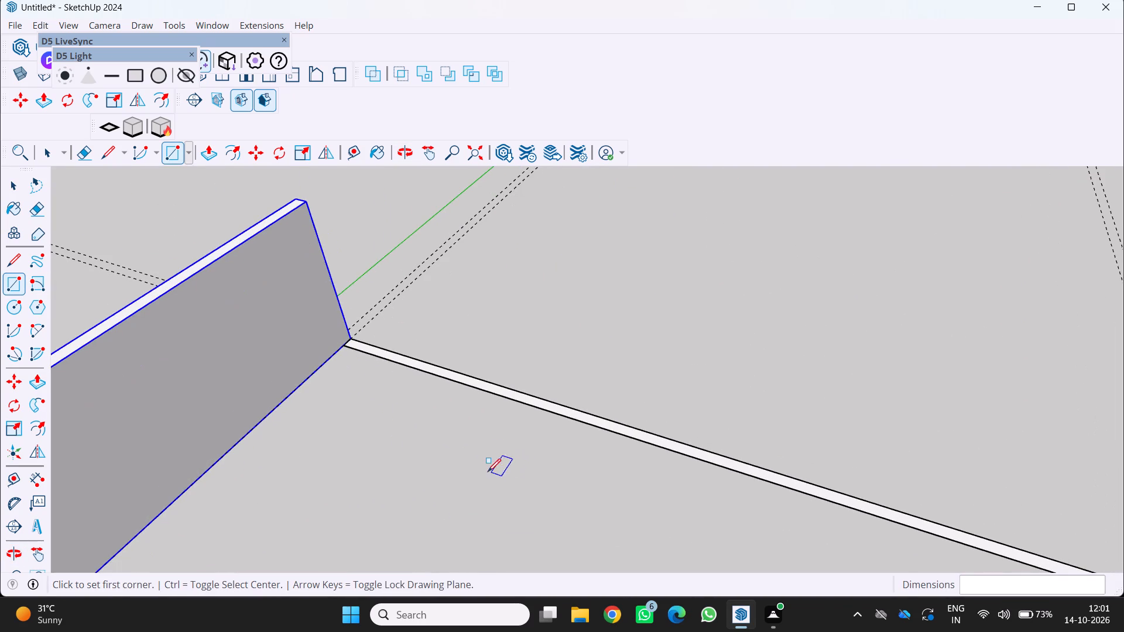
{"action": "key", "text": "p"}
{"action": "left_click", "coordinate": [522, 397]}
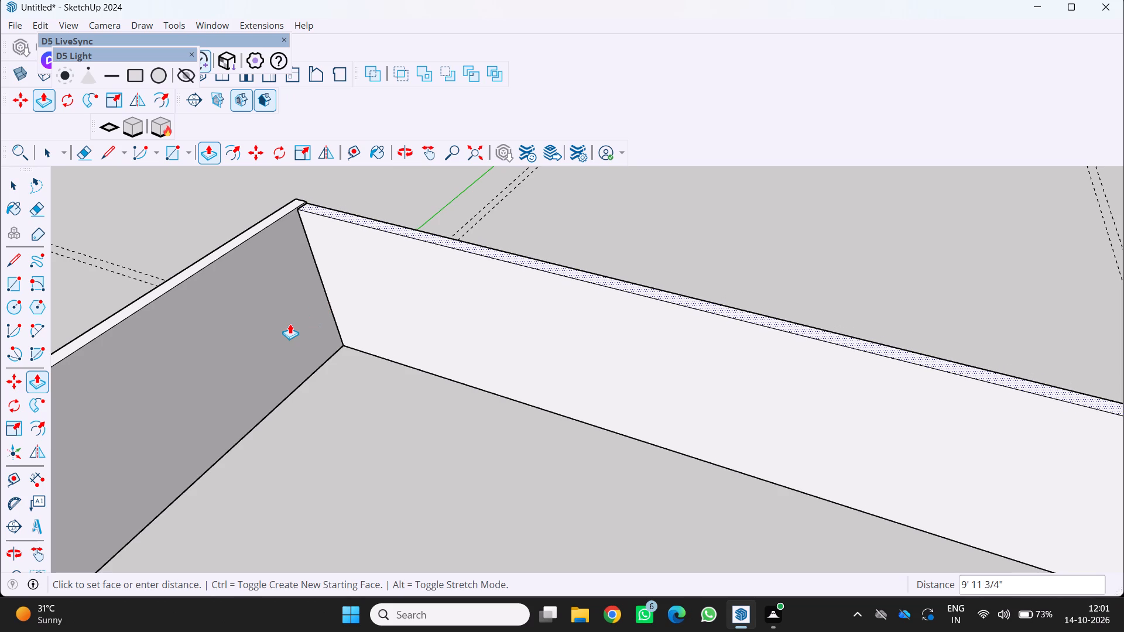
{"action": "type", "text": "10'"}
{"action": "key", "text": "Return"}
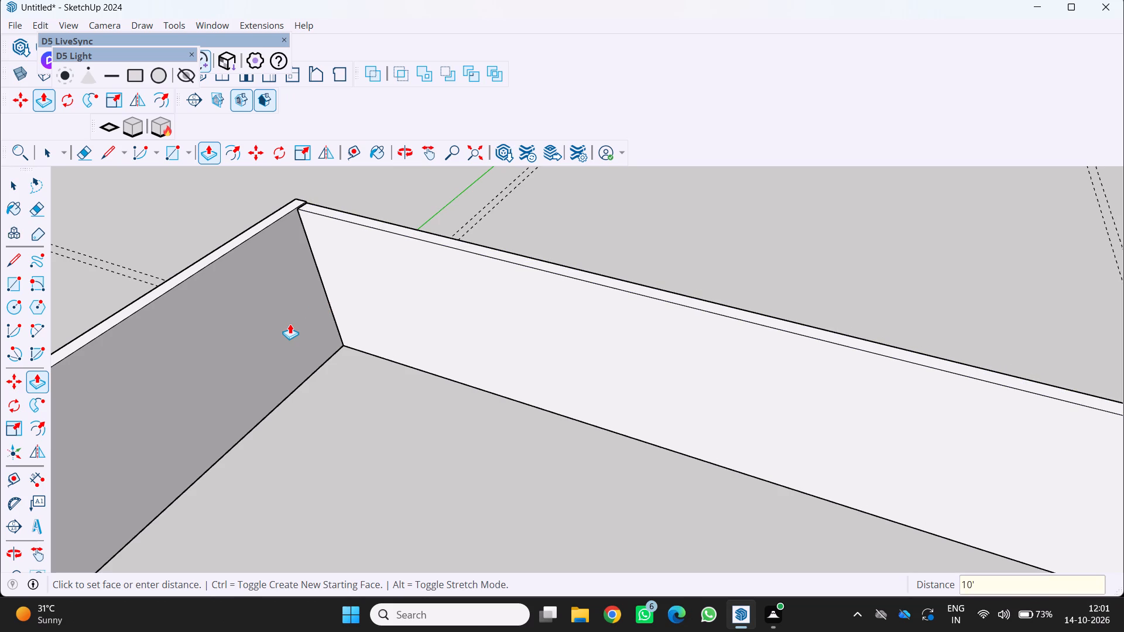
{"action": "key", "text": "Return"}
Push/Pull the rear wall's top face 1" to meet the side wall's top corner.
{"action": "scroll", "coordinate": [0, 384], "scroll_direction": "down", "scroll_amount": 4}
{"action": "middle_click_drag", "start_coordinate": [5, 384], "coordinate": [92, 482]}
{"action": "scroll", "coordinate": [92, 482], "scroll_direction": "up", "scroll_amount": 1}
{"action": "scroll", "coordinate": [131, 186], "scroll_direction": "down", "scroll_amount": 3}
{"action": "middle_click_drag", "start_coordinate": [138, 213], "coordinate": [226, 269]}
{"action": "scroll", "coordinate": [227, 267], "scroll_direction": "up", "scroll_amount": 1}
{"action": "middle_click", "coordinate": [226, 269]}
{"action": "scroll", "coordinate": [226, 300], "scroll_direction": "up", "scroll_amount": 3}
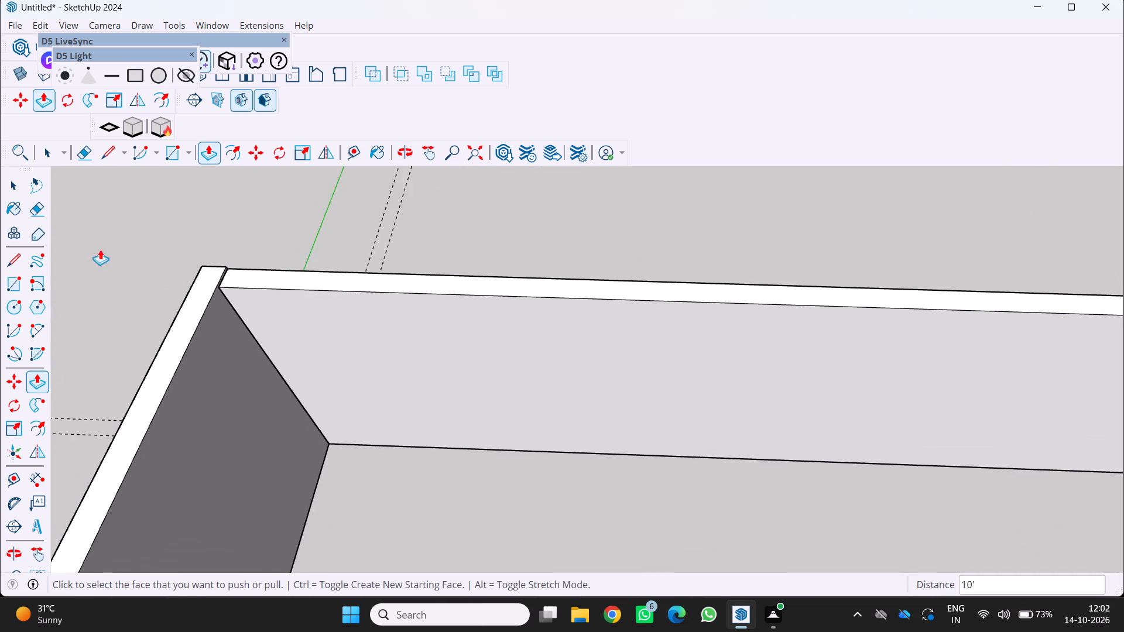
{"action": "scroll", "coordinate": [100, 249], "scroll_direction": "up", "scroll_amount": 17}
{"action": "left_click", "coordinate": [222, 277]}
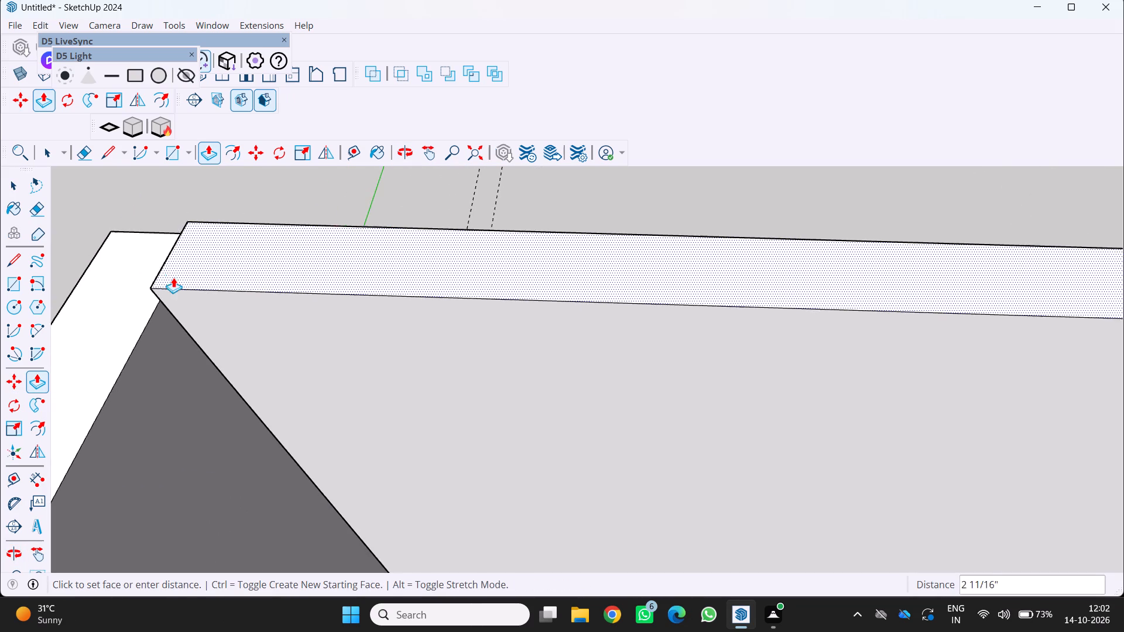
{"action": "left_click", "coordinate": [159, 304]}
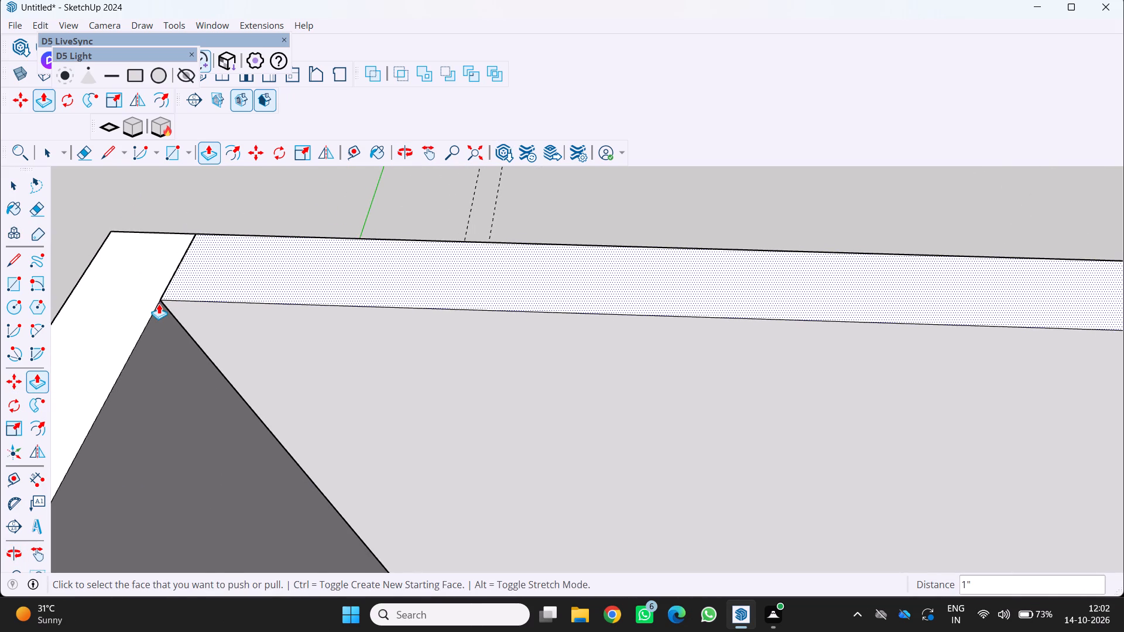
Select the whole rear wall with all its connected faces and edges, and make it a group.
{"action": "scroll", "coordinate": [112, 338], "scroll_direction": "down", "scroll_amount": 20}
{"action": "scroll", "coordinate": [112, 338], "scroll_direction": "down", "scroll_amount": 2}
{"action": "scroll", "coordinate": [189, 274], "scroll_direction": "down", "scroll_amount": 6}
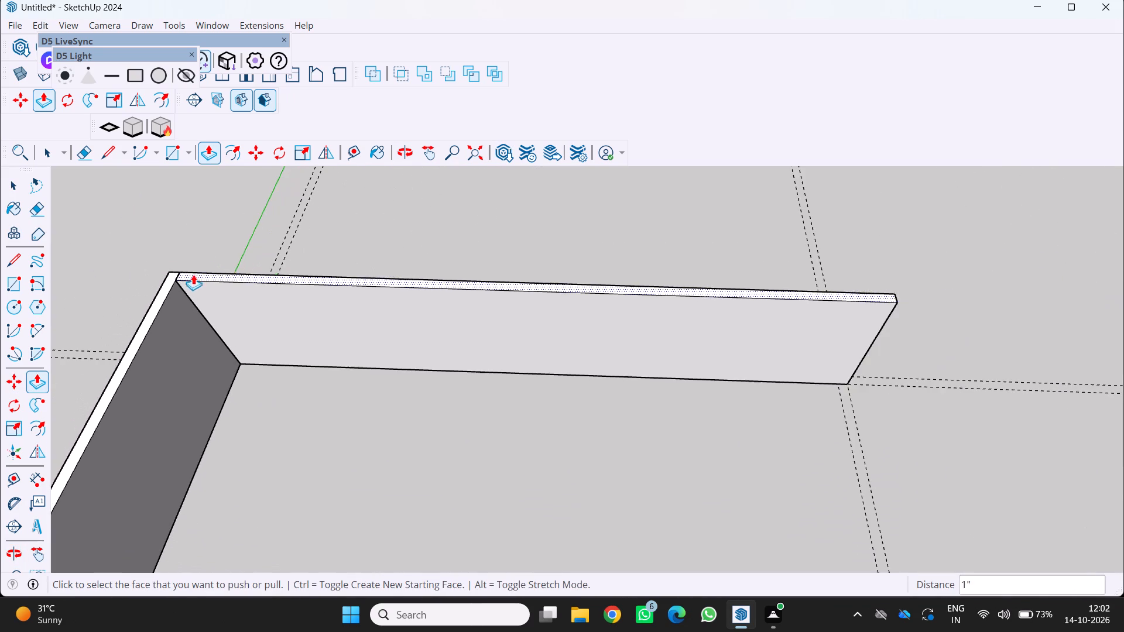
{"action": "scroll", "coordinate": [184, 316], "scroll_direction": "up", "scroll_amount": 1}
{"action": "middle_click_drag", "start_coordinate": [184, 315], "coordinate": [179, 236]}
{"action": "scroll", "coordinate": [179, 236], "scroll_direction": "down", "scroll_amount": 14}
{"action": "middle_click", "coordinate": [179, 236]}
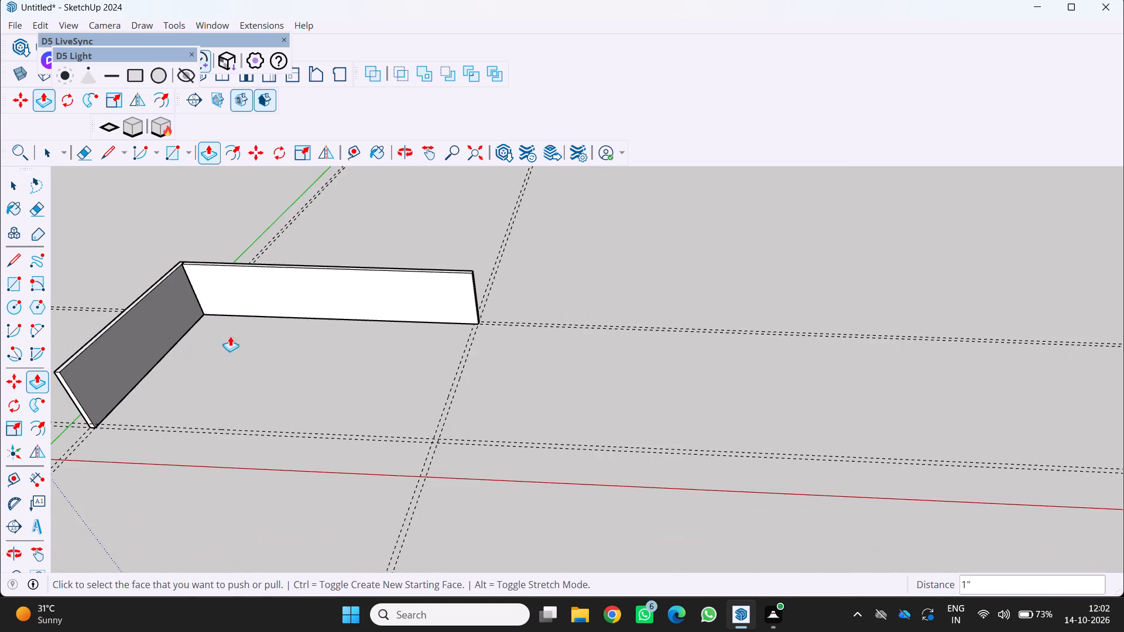
{"action": "middle_click_drag", "start_coordinate": [235, 348], "coordinate": [355, 271]}
{"action": "scroll", "coordinate": [386, 348], "scroll_direction": "up", "scroll_amount": 4}
{"action": "scroll", "coordinate": [354, 368], "scroll_direction": "down", "scroll_amount": 1}
{"action": "middle_click_drag", "start_coordinate": [284, 369], "coordinate": [198, 315]}
{"action": "scroll", "coordinate": [286, 369], "scroll_direction": "down", "scroll_amount": 1}
{"action": "key", "text": "space"}
{"action": "left_click", "coordinate": [273, 317]}
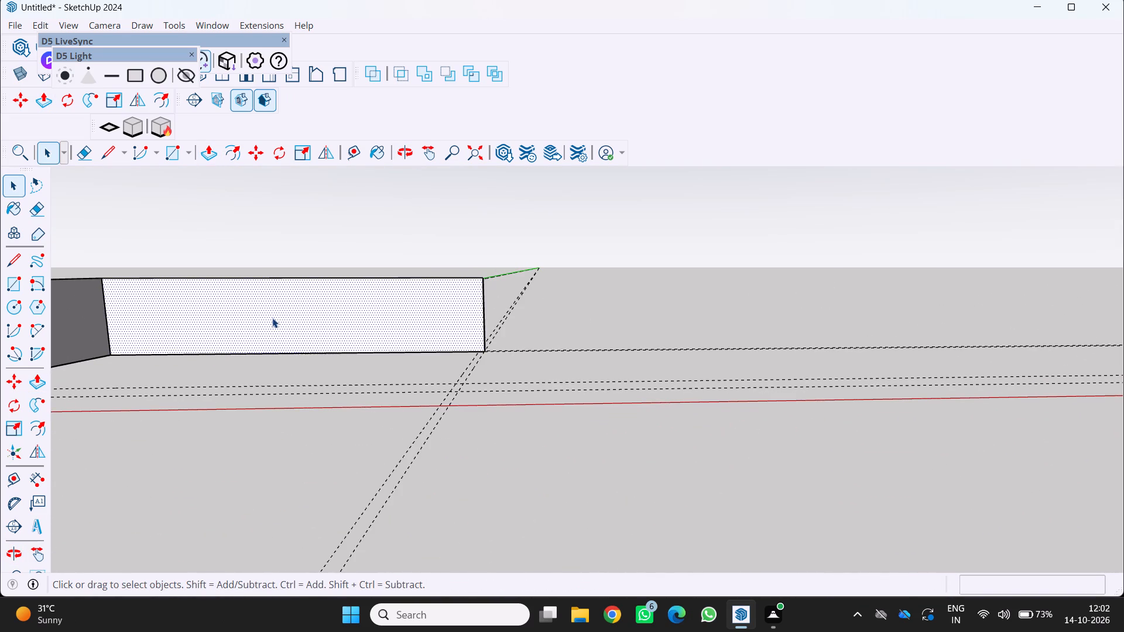
{"action": "triple_click", "coordinate": [272, 318]}
{"action": "scroll", "coordinate": [271, 320], "scroll_direction": "down", "scroll_amount": 6}
{"action": "middle_click_drag", "start_coordinate": [223, 338], "coordinate": [96, 404]}
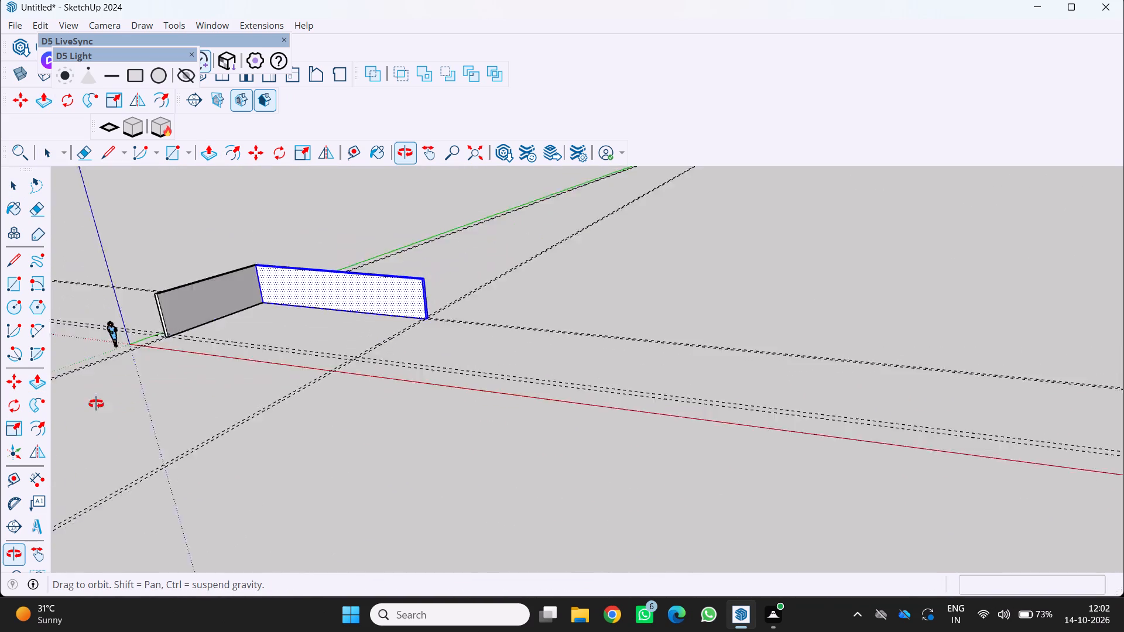
{"action": "middle_click_drag", "start_coordinate": [96, 404], "coordinate": [0, 390]}
{"action": "scroll", "coordinate": [211, 327], "scroll_direction": "down", "scroll_amount": 2}
{"action": "middle_click_drag", "start_coordinate": [220, 331], "coordinate": [200, 354]}
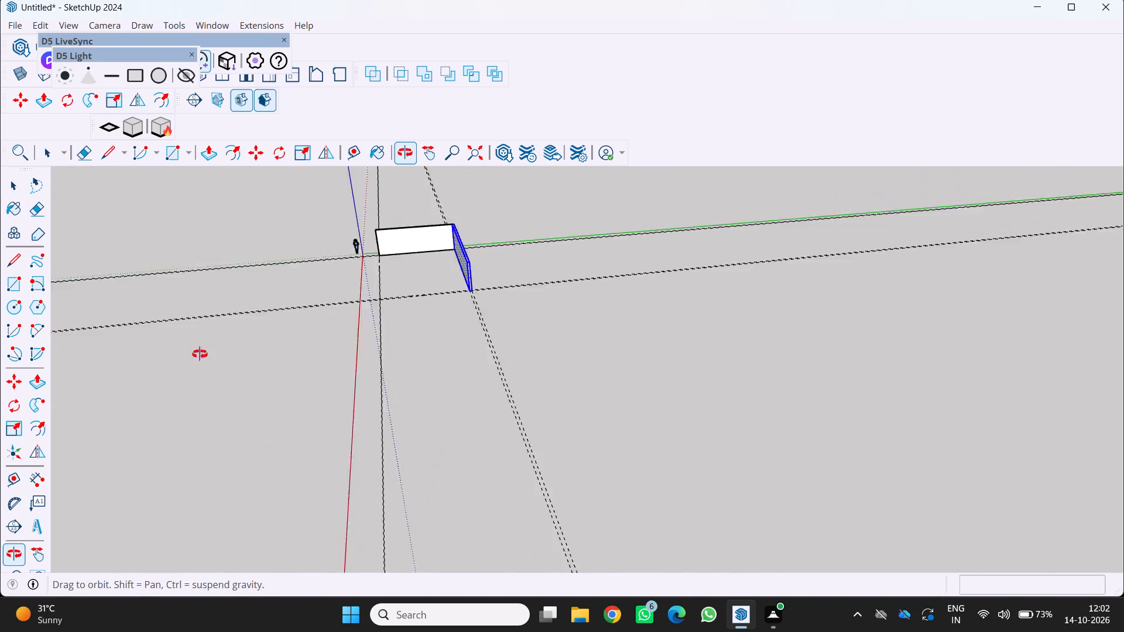
{"action": "middle_click_drag", "start_coordinate": [200, 354], "coordinate": [498, 314]}
{"action": "scroll", "coordinate": [492, 318], "scroll_direction": "up", "scroll_amount": 1}
{"action": "right_click_drag", "start_coordinate": [515, 360], "coordinate": [394, 336]}
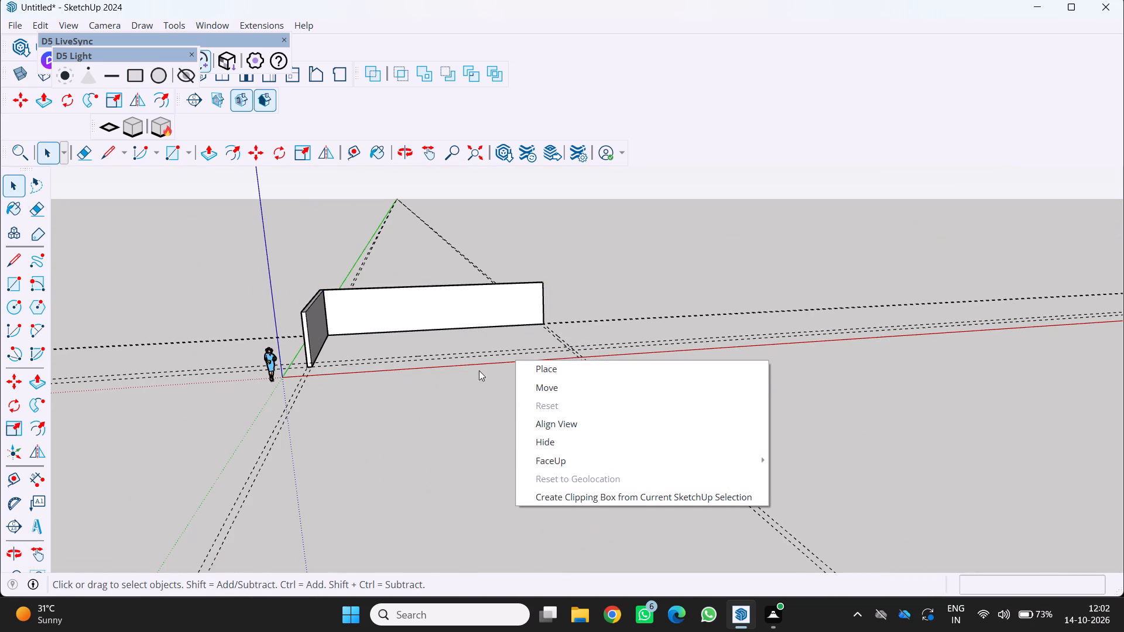
{"action": "triple_click", "coordinate": [425, 303]}
{"action": "left_click", "coordinate": [423, 304]}
{"action": "triple_click", "coordinate": [425, 305]}
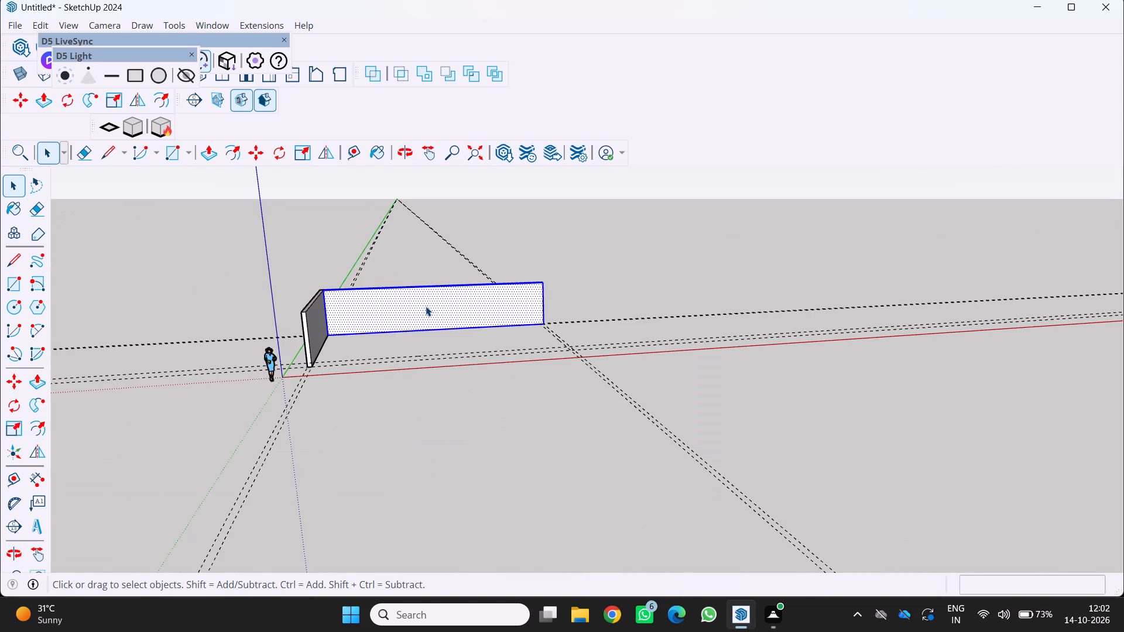
{"action": "right_click_drag", "start_coordinate": [417, 298], "coordinate": [415, 293]}
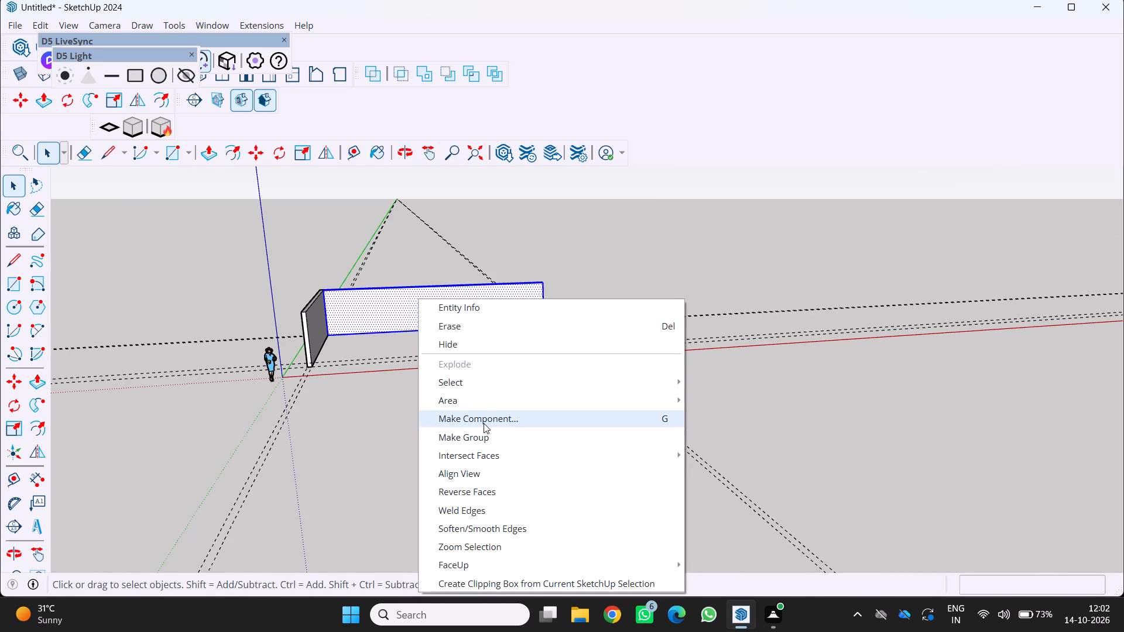
{"action": "left_click", "coordinate": [485, 432]}
Examine the side and rear walls and the open far corner from several angles.
{"action": "scroll", "coordinate": [440, 359], "scroll_direction": "down", "scroll_amount": 6}
{"action": "middle_click_drag", "start_coordinate": [428, 345], "coordinate": [0, 362]}
{"action": "scroll", "coordinate": [1000, 262], "scroll_direction": "up", "scroll_amount": 4}
{"action": "scroll", "coordinate": [486, 310], "scroll_direction": "up", "scroll_amount": 2}
{"action": "middle_click_drag", "start_coordinate": [494, 345], "coordinate": [652, 424]}
{"action": "scroll", "coordinate": [660, 429], "scroll_direction": "down", "scroll_amount": 3}
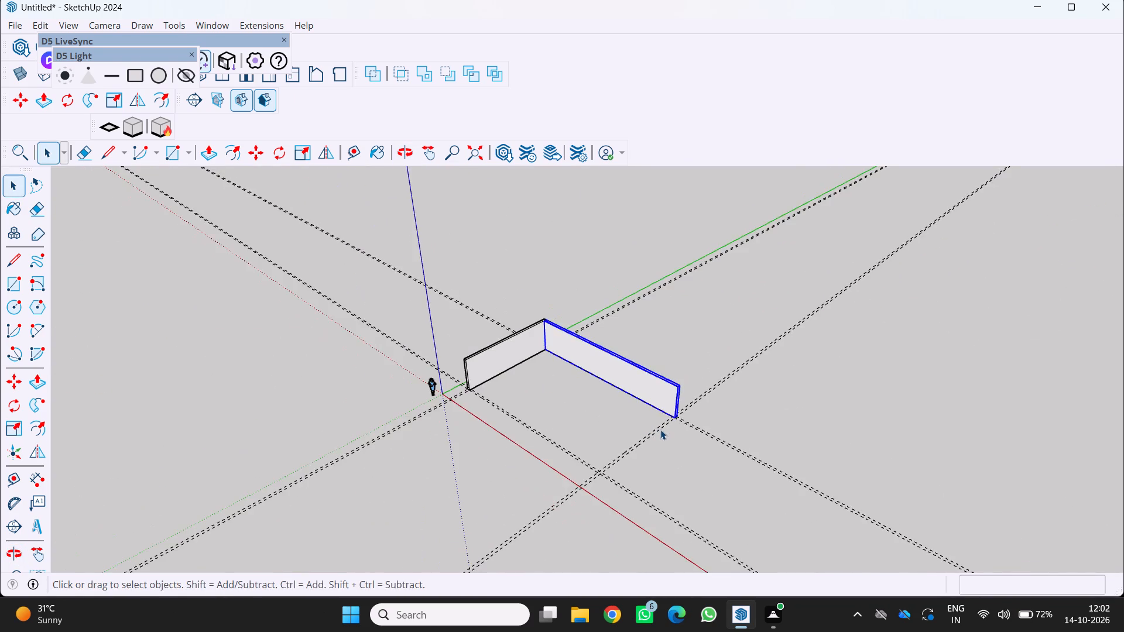
{"action": "middle_click_drag", "start_coordinate": [660, 430], "coordinate": [762, 423]}
{"action": "scroll", "coordinate": [730, 443], "scroll_direction": "up", "scroll_amount": 10}
{"action": "middle_click_drag", "start_coordinate": [684, 422], "coordinate": [787, 439]}
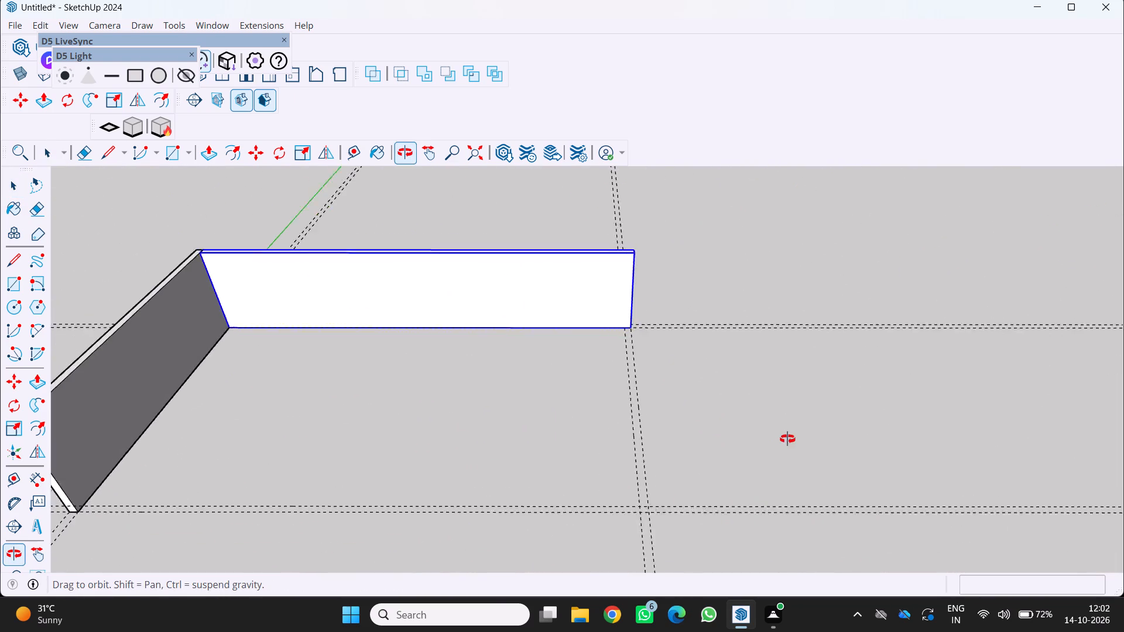
{"action": "middle_click_drag", "start_coordinate": [787, 439], "coordinate": [796, 432]}
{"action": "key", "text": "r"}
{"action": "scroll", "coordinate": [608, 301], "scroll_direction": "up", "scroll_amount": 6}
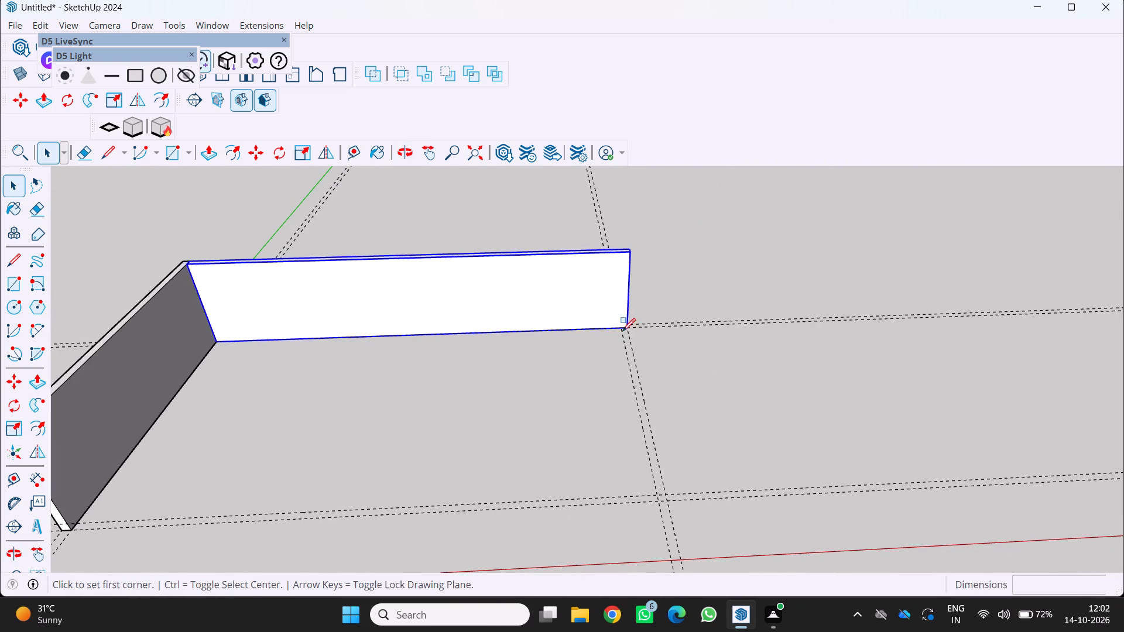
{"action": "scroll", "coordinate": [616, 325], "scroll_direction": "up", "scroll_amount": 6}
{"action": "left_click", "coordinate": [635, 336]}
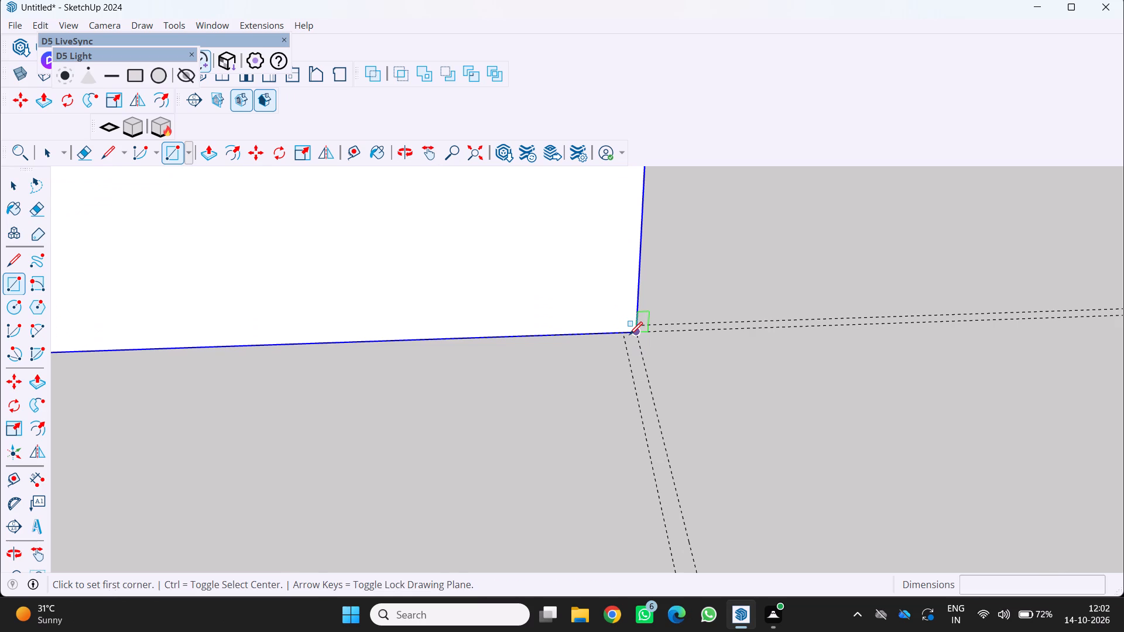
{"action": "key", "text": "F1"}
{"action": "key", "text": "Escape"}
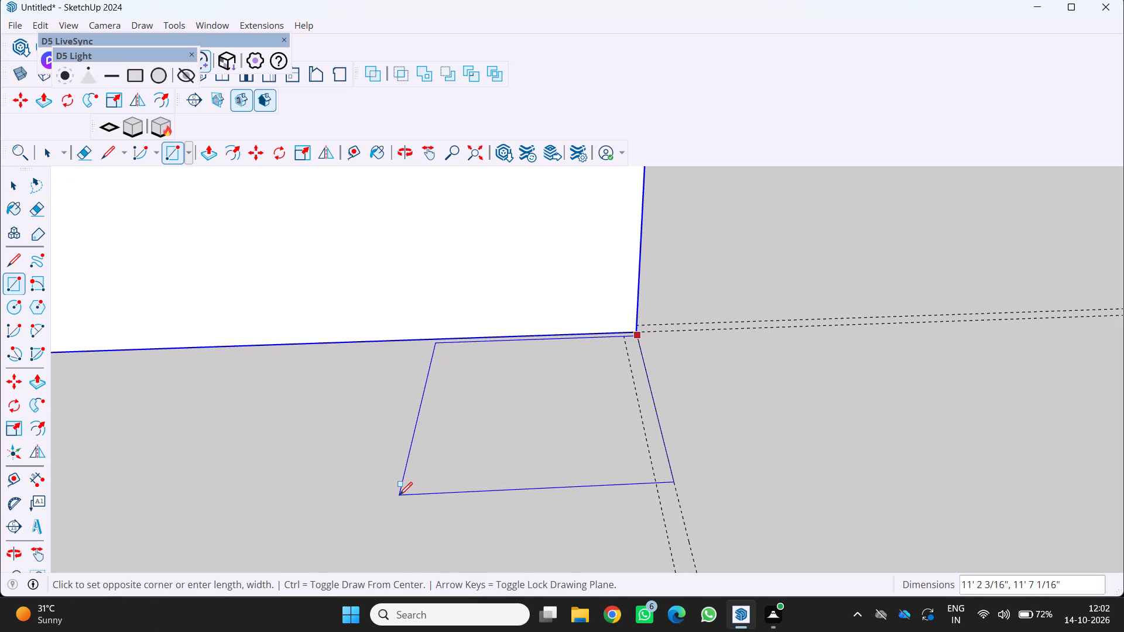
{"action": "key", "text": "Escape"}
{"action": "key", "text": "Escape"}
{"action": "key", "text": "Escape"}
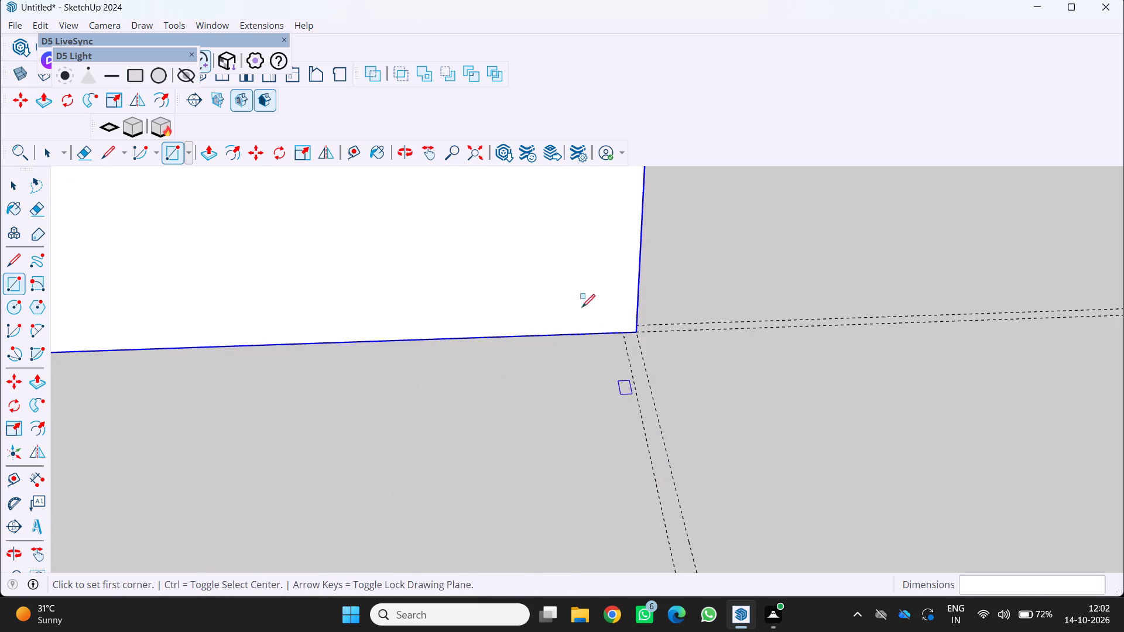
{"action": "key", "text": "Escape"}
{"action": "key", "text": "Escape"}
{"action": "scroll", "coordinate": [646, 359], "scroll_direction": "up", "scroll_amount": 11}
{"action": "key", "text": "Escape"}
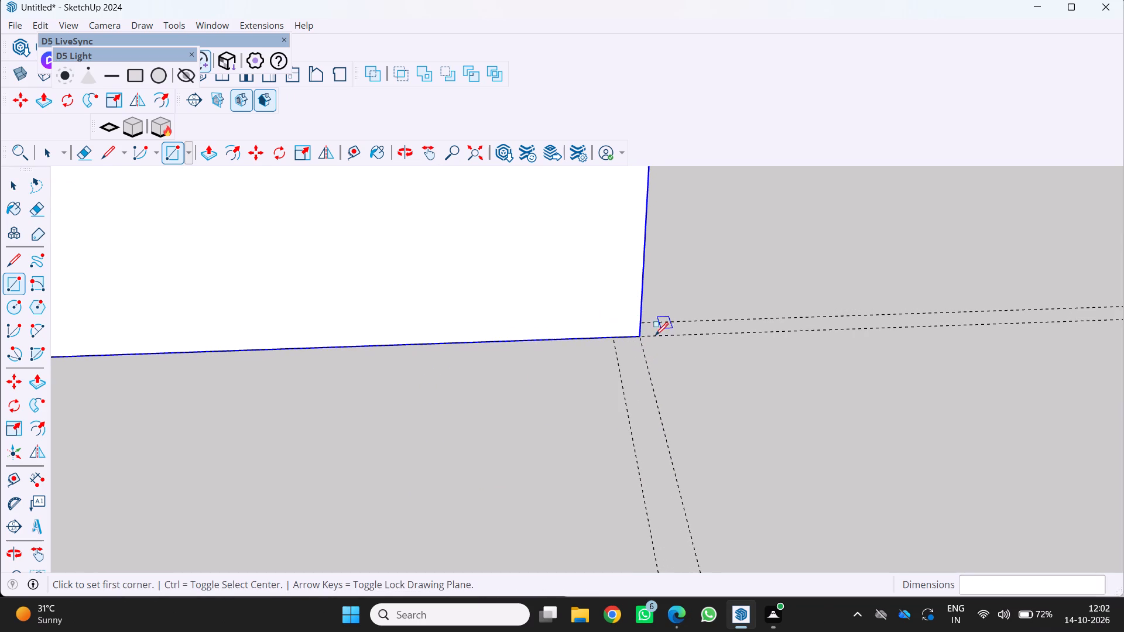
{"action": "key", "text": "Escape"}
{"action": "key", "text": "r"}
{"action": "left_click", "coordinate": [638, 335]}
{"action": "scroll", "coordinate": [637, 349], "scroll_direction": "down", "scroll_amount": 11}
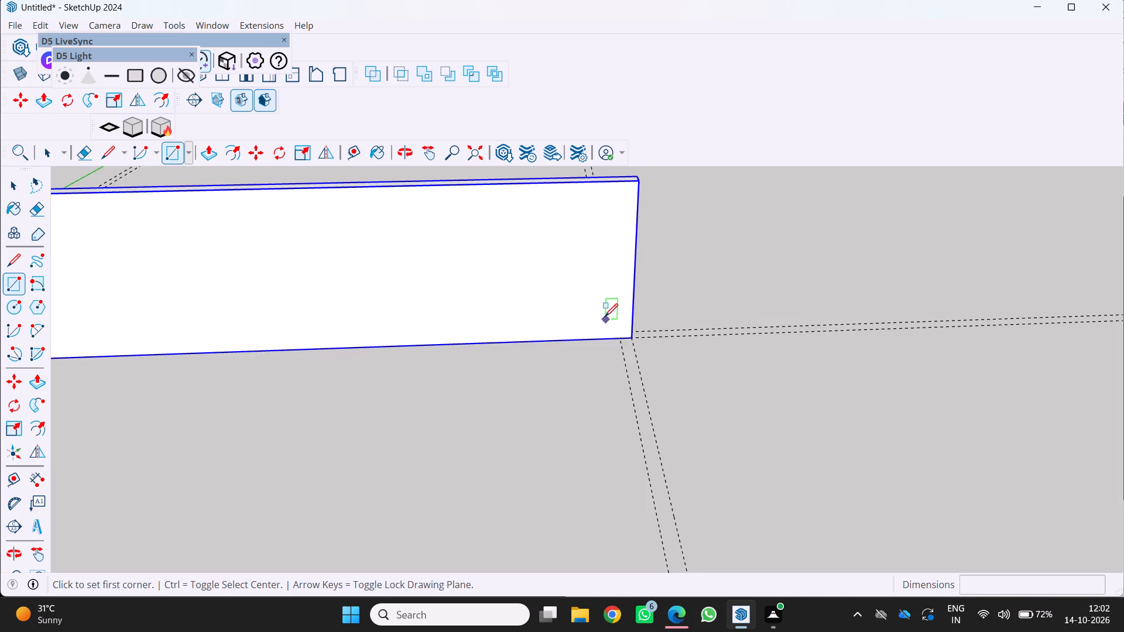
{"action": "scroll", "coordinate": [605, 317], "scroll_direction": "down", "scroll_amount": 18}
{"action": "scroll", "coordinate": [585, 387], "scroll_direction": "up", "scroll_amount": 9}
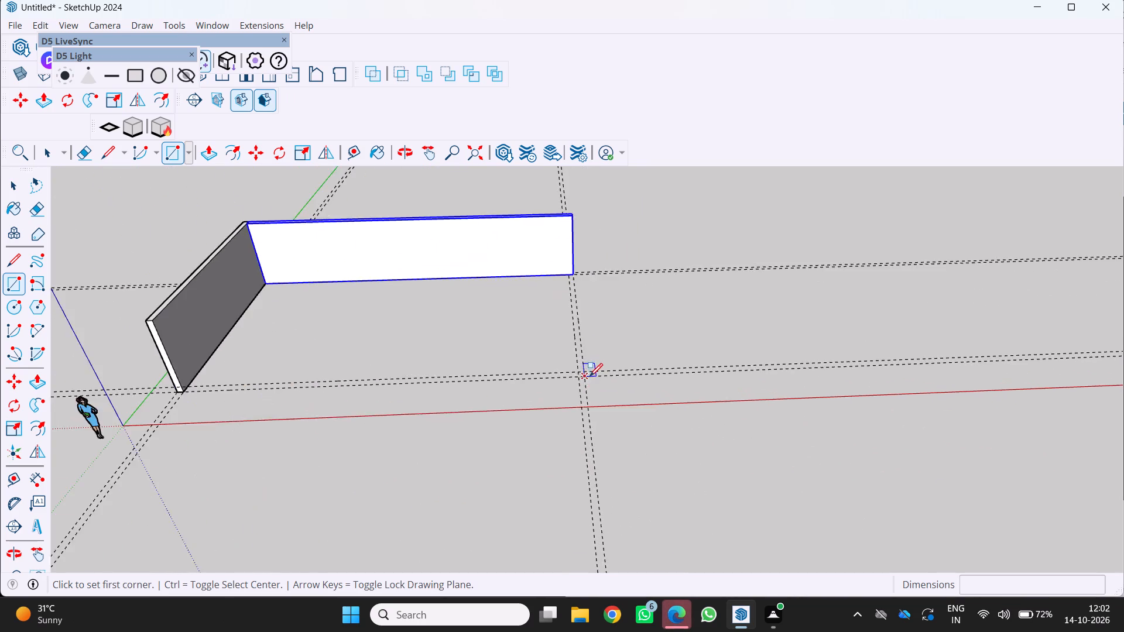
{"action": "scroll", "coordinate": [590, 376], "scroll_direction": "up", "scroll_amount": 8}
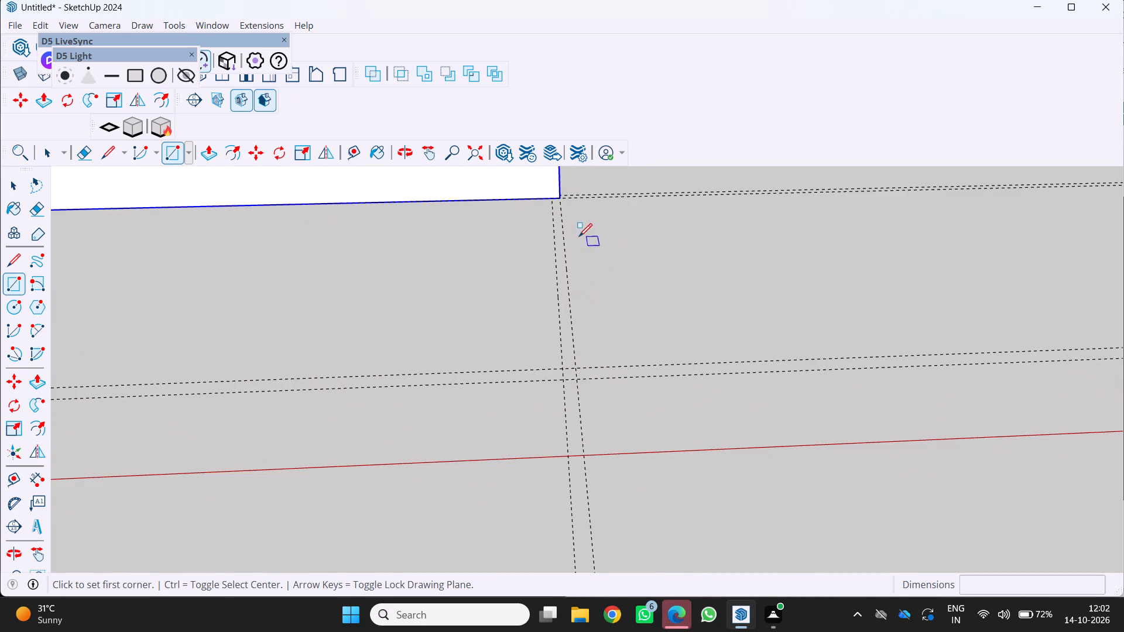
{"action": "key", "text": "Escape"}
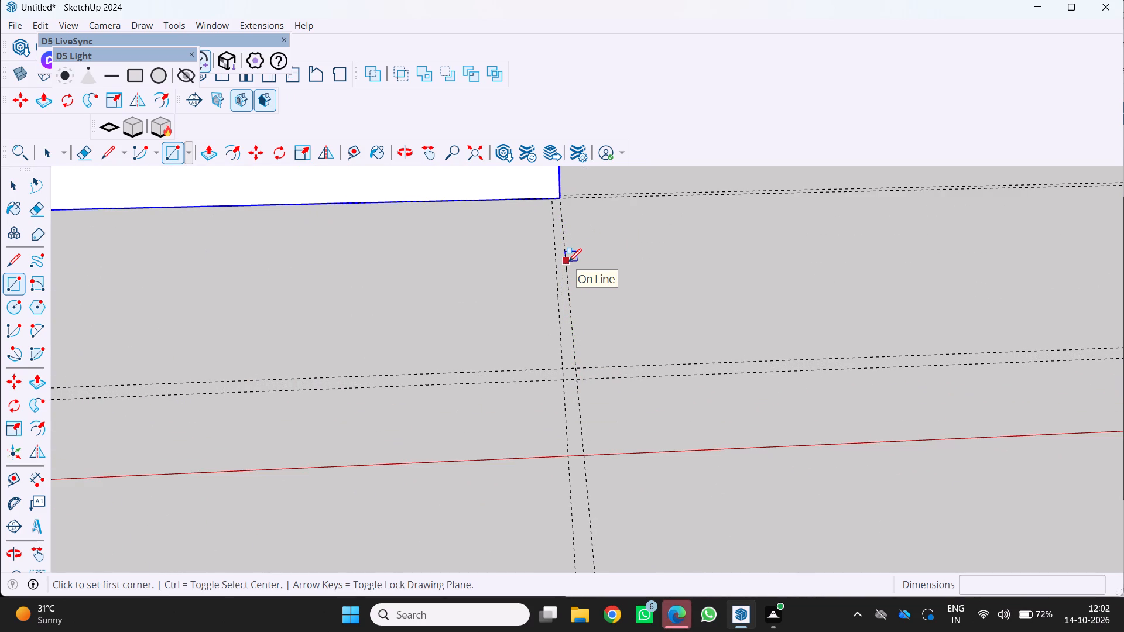
Draw a 29' 3" by 9" rectangle along the guides from the rear wall's free bottom corner to the front guide intersection.
{"action": "key", "text": "r"}
{"action": "scroll", "coordinate": [550, 222], "scroll_direction": "up", "scroll_amount": 4}
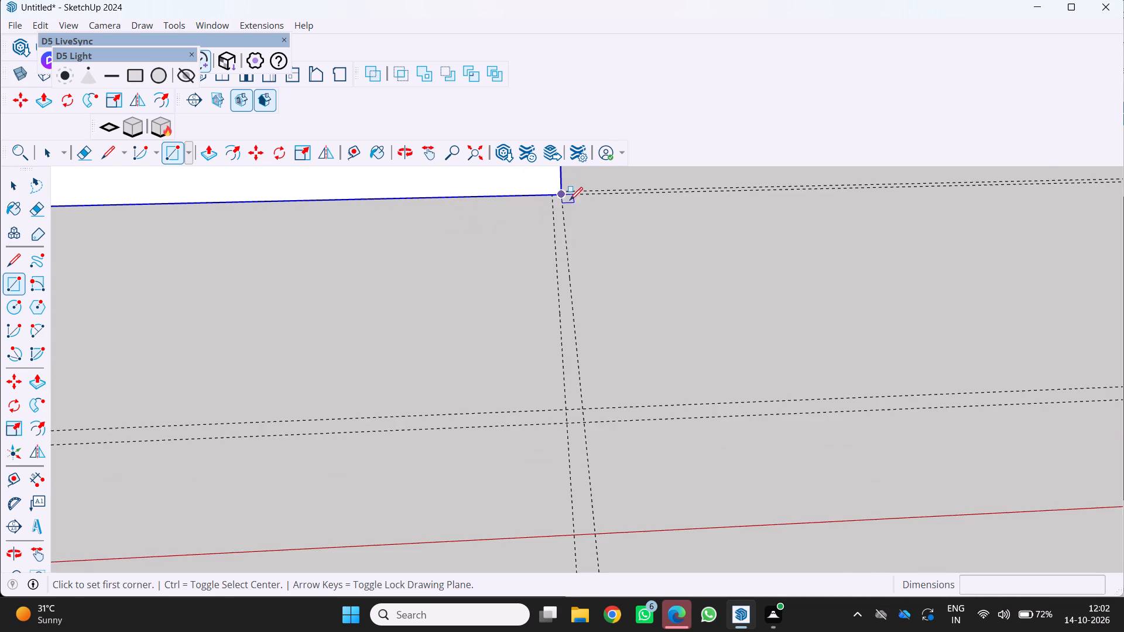
{"action": "scroll", "coordinate": [570, 200], "scroll_direction": "up", "scroll_amount": 5}
{"action": "left_click", "coordinate": [560, 193]}
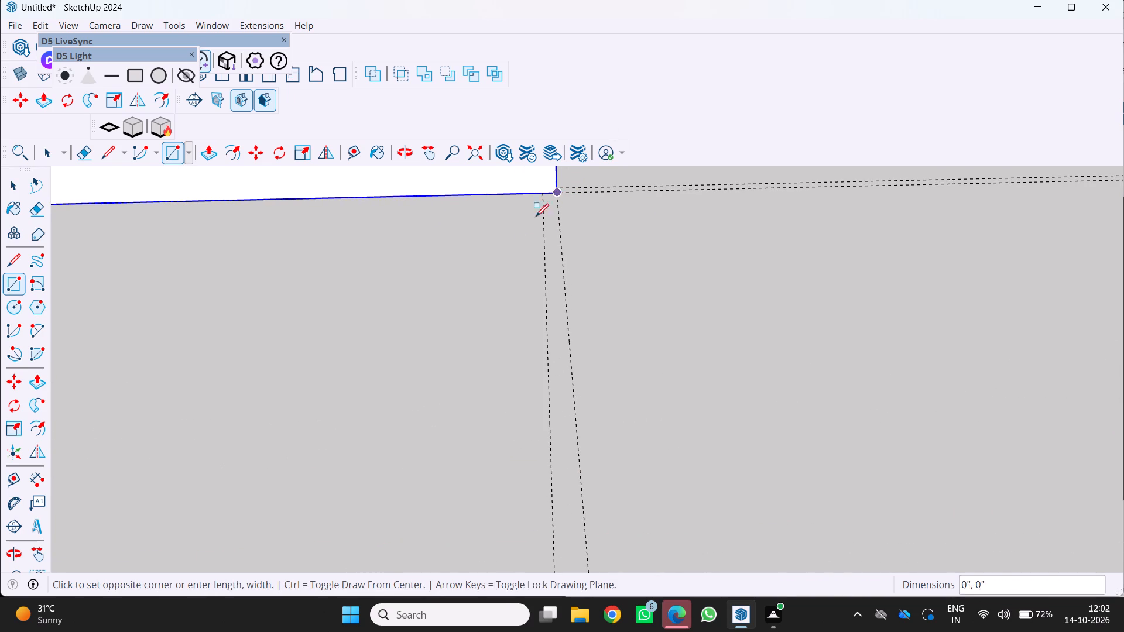
{"action": "scroll", "coordinate": [533, 280], "scroll_direction": "down", "scroll_amount": 10}
{"action": "scroll", "coordinate": [527, 456], "scroll_direction": "up", "scroll_amount": 5}
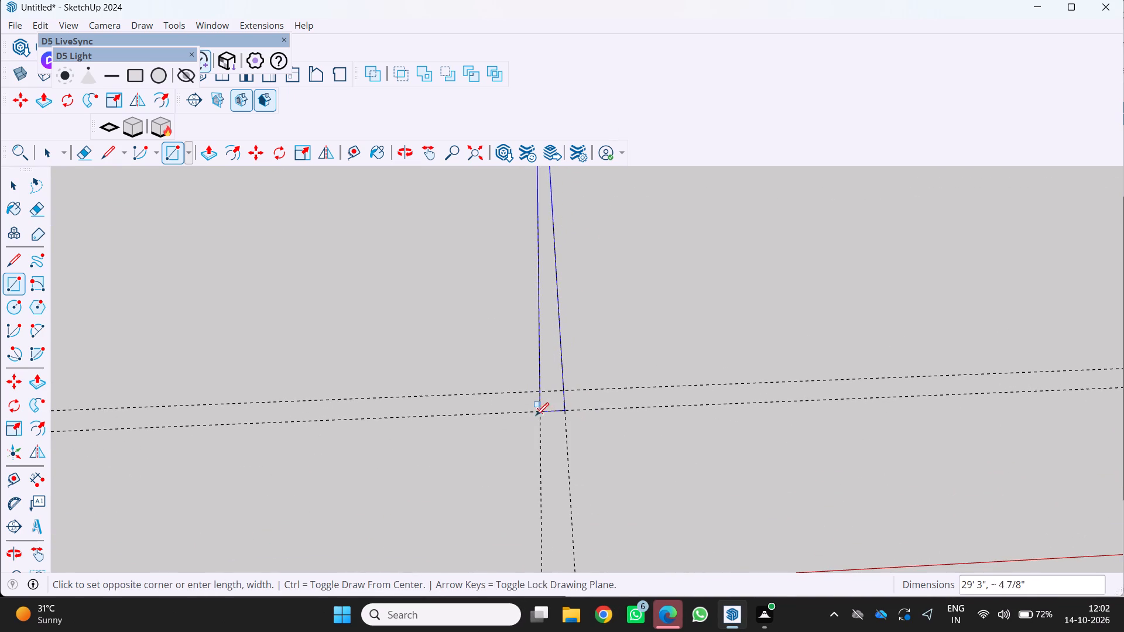
{"action": "left_click", "coordinate": [539, 413]}
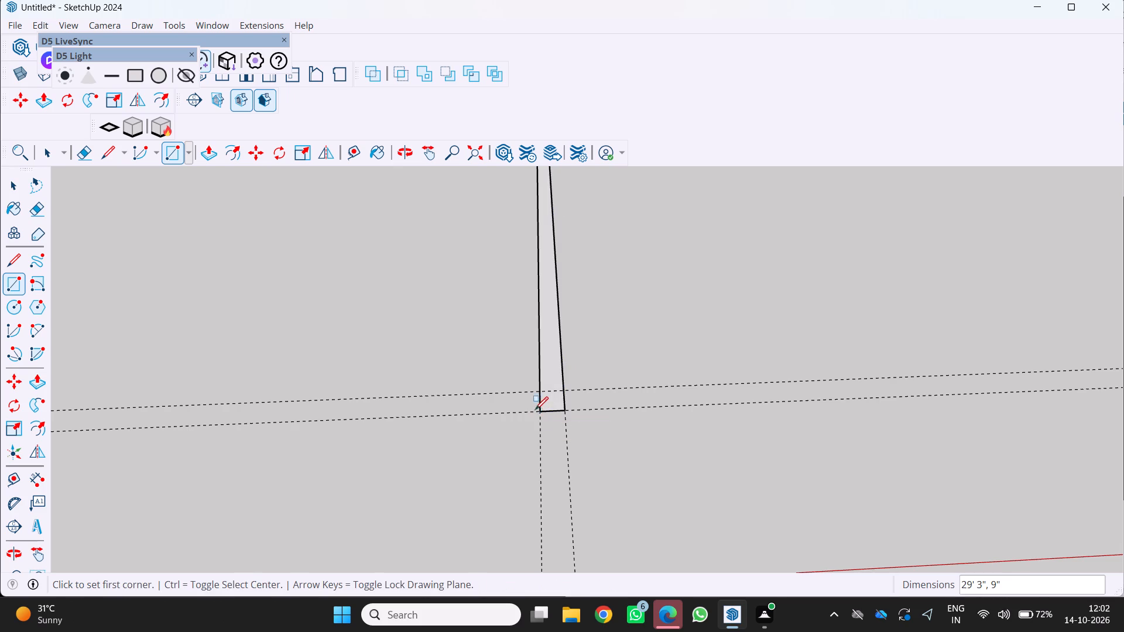
Push/Pull the 29' 3" by 9" strip upward 10' to raise the second side wall.
{"action": "scroll", "coordinate": [533, 399], "scroll_direction": "down", "scroll_amount": 4}
{"action": "key", "text": "p"}
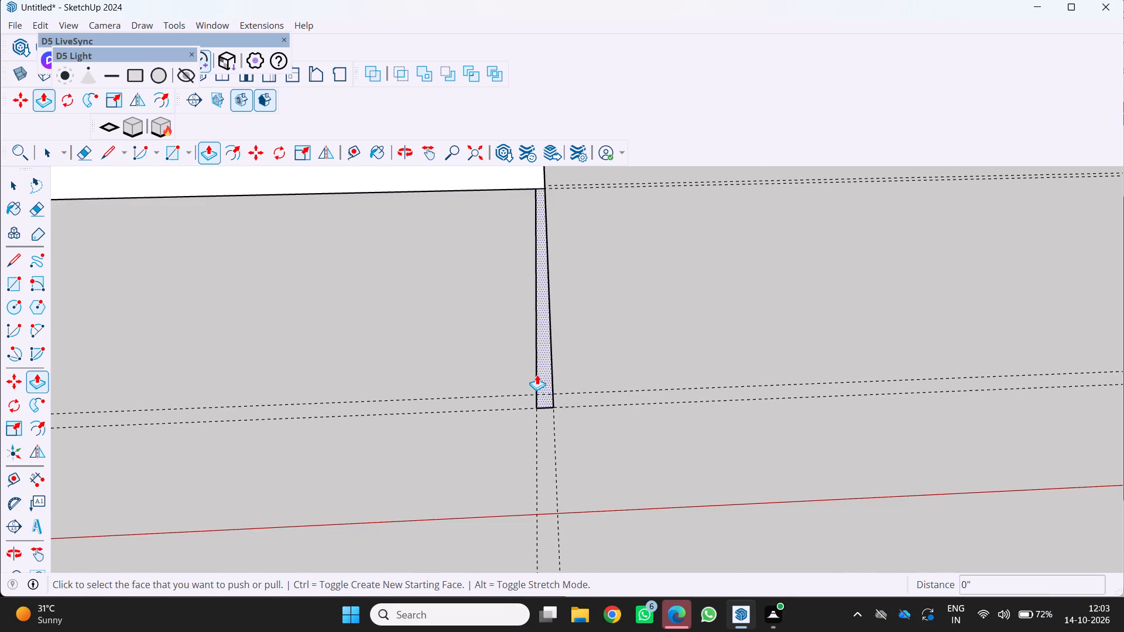
{"action": "left_click", "coordinate": [542, 373]}
{"action": "scroll", "coordinate": [547, 341], "scroll_direction": "down", "scroll_amount": 11}
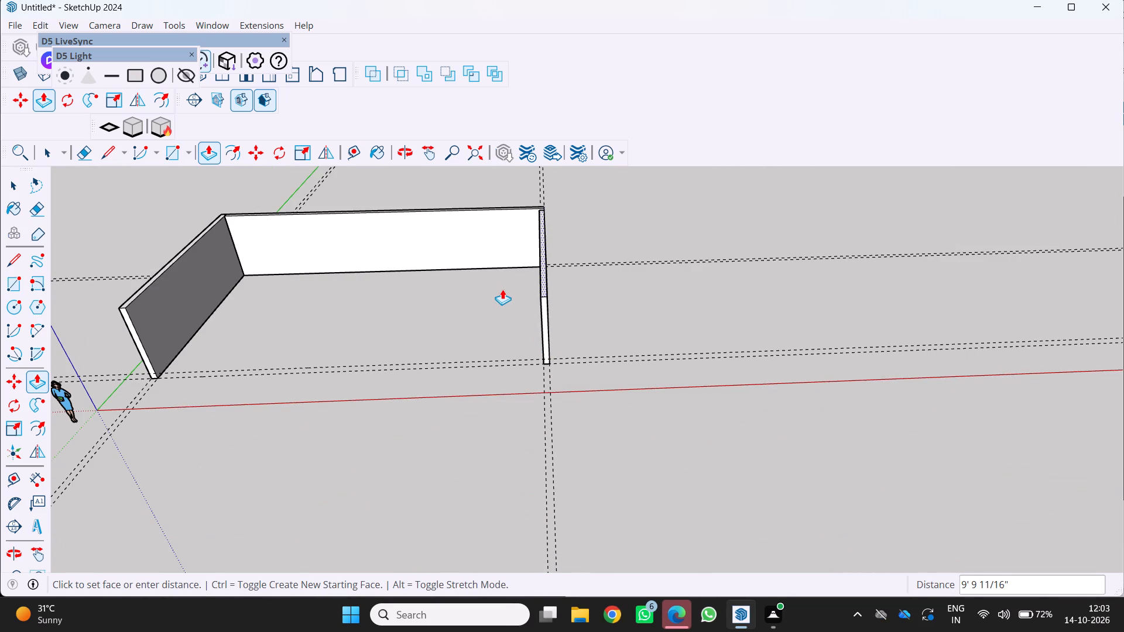
{"action": "key", "text": "1"}
{"action": "type", "text": "0'"}
{"action": "key", "text": "Return"}
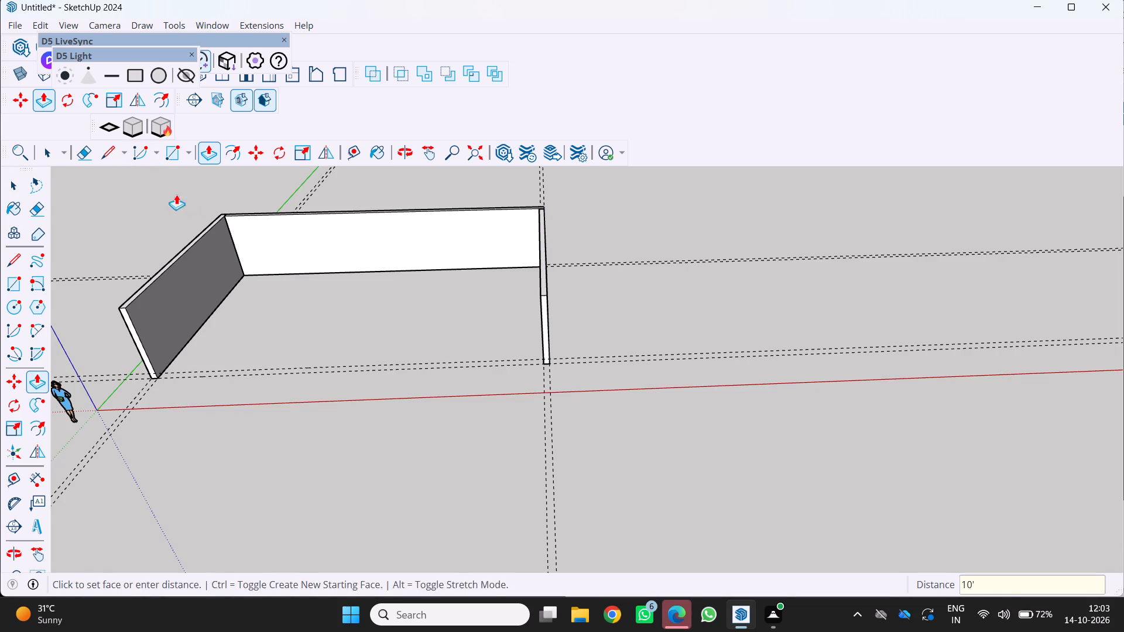
Push/Pull the second side wall's top face 2 13/16" to meet the top of the rear wall.
{"action": "middle_click_drag", "start_coordinate": [199, 222], "coordinate": [546, 323]}
{"action": "scroll", "coordinate": [546, 323], "scroll_direction": "up", "scroll_amount": 1}
{"action": "scroll", "coordinate": [184, 438], "scroll_direction": "up", "scroll_amount": 10}
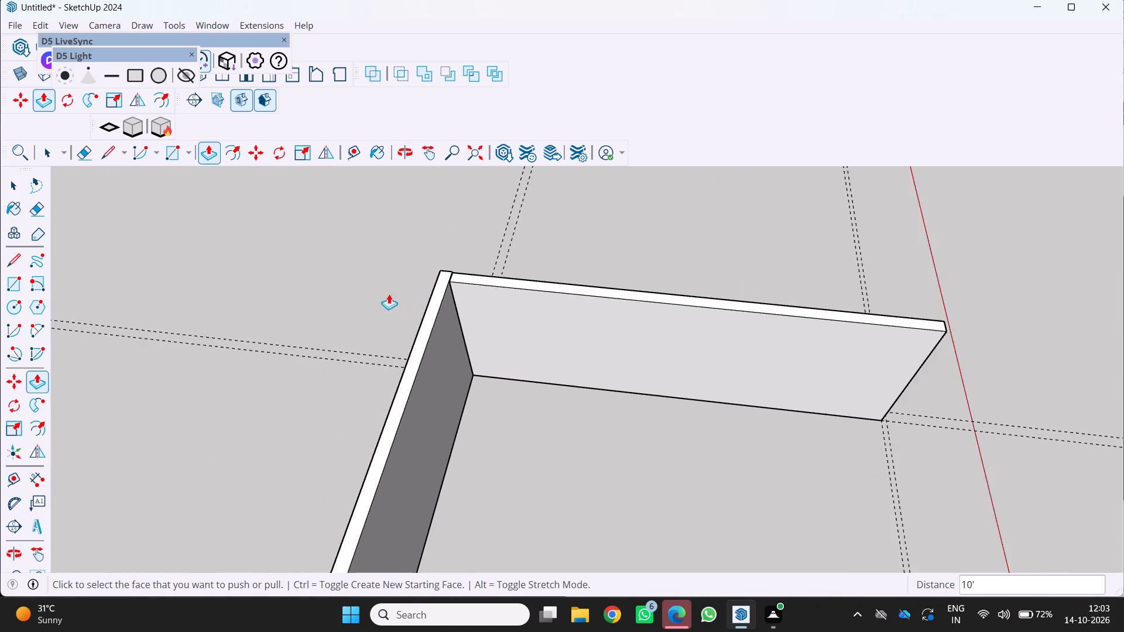
{"action": "scroll", "coordinate": [389, 294], "scroll_direction": "up", "scroll_amount": 5}
{"action": "middle_click_drag", "start_coordinate": [429, 300], "coordinate": [282, 267]}
{"action": "scroll", "coordinate": [411, 226], "scroll_direction": "up", "scroll_amount": 3}
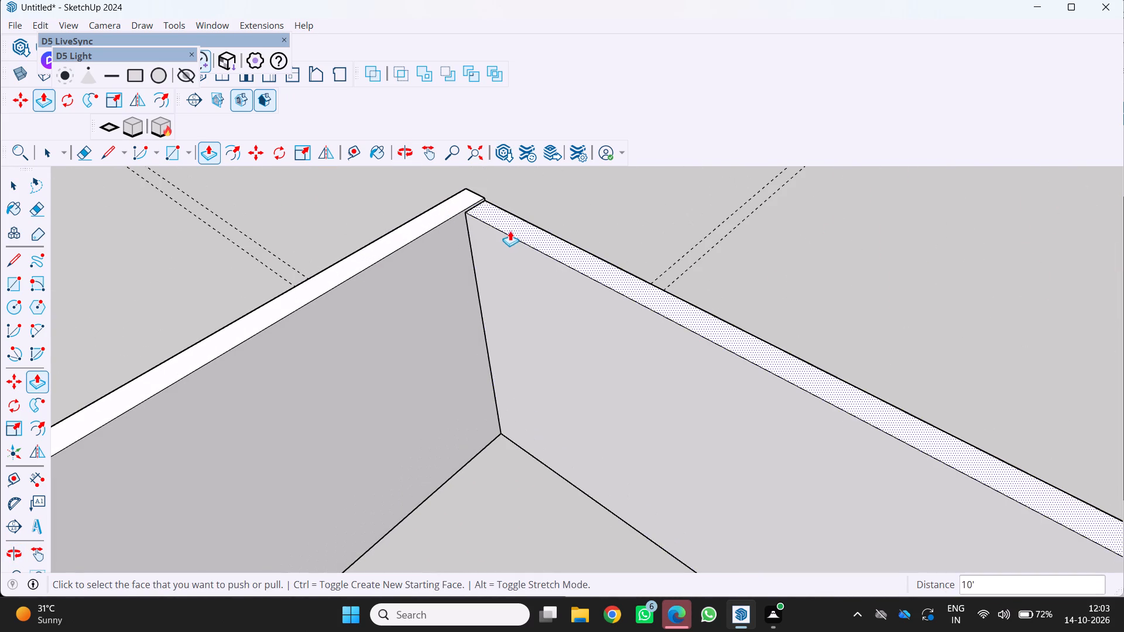
{"action": "left_click_drag", "start_coordinate": [508, 223], "coordinate": [501, 228]}
{"action": "left_click", "coordinate": [508, 219]}
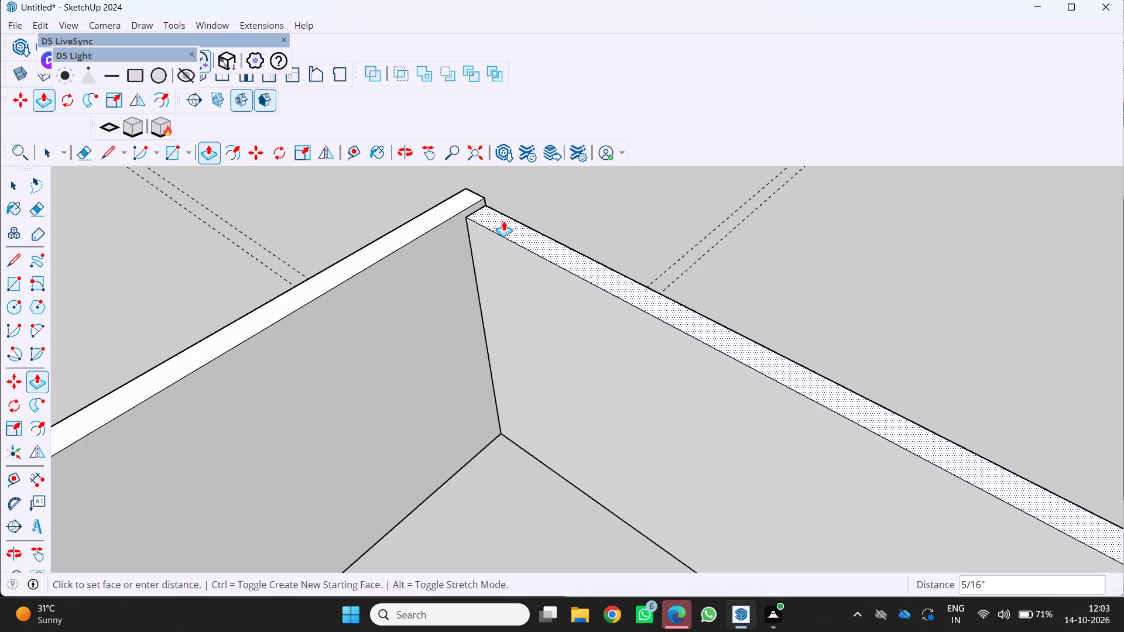
{"action": "left_click_drag", "start_coordinate": [489, 215], "coordinate": [442, 197]}
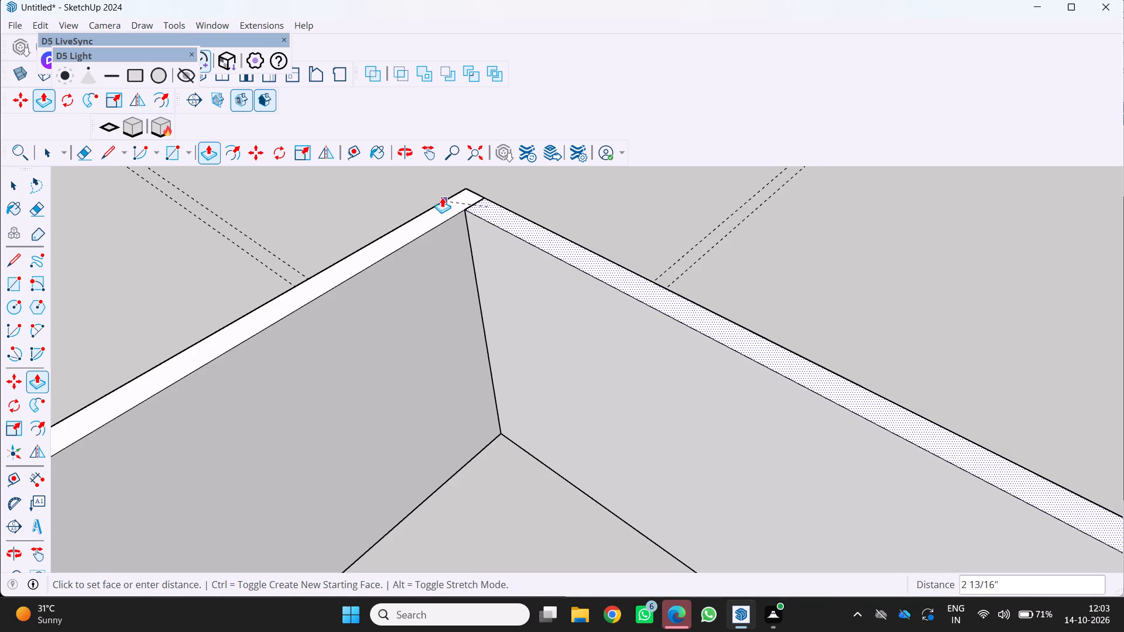
{"action": "left_click_drag", "start_coordinate": [442, 197], "coordinate": [441, 200]}
Select the whole second side wall with all its connected faces and edges, and make it a group.
{"action": "scroll", "coordinate": [363, 238], "scroll_direction": "down", "scroll_amount": 18}
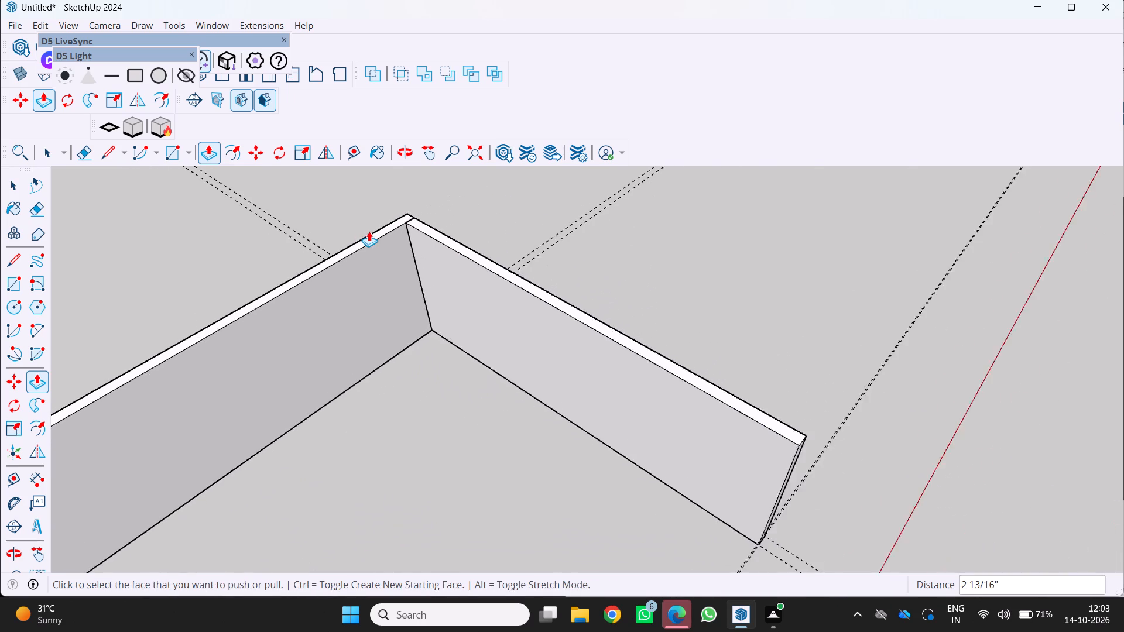
{"action": "scroll", "coordinate": [369, 231], "scroll_direction": "down", "scroll_amount": 2}
{"action": "middle_click_drag", "start_coordinate": [362, 248], "coordinate": [181, 160]}
{"action": "scroll", "coordinate": [204, 178], "scroll_direction": "down", "scroll_amount": 4}
{"action": "scroll", "coordinate": [269, 256], "scroll_direction": "down", "scroll_amount": 4}
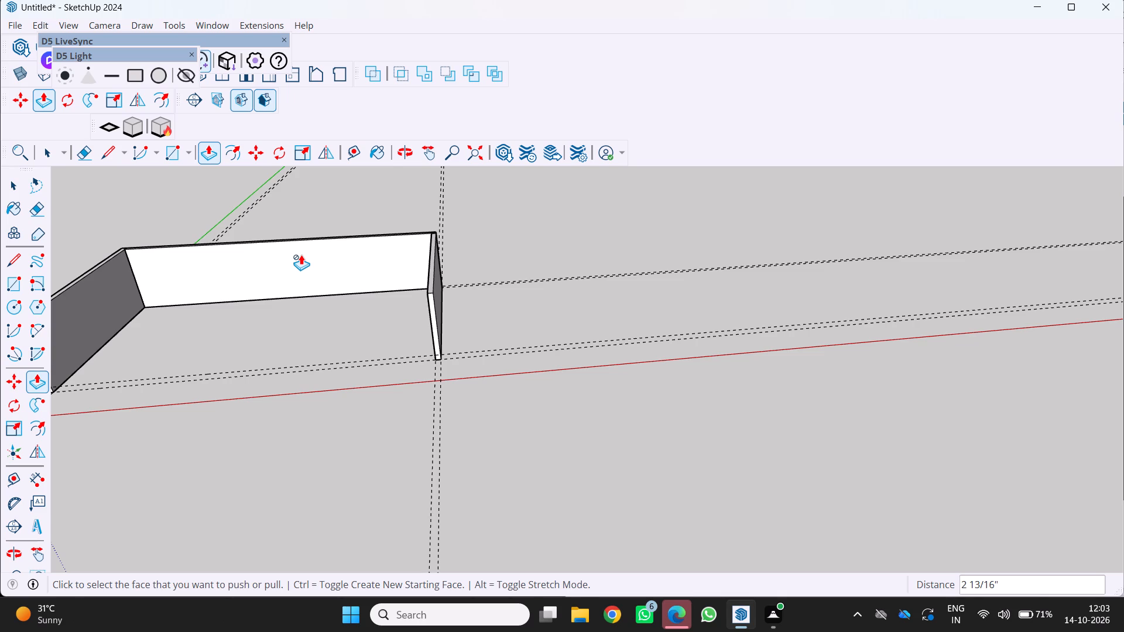
{"action": "scroll", "coordinate": [368, 233], "scroll_direction": "down", "scroll_amount": 3}
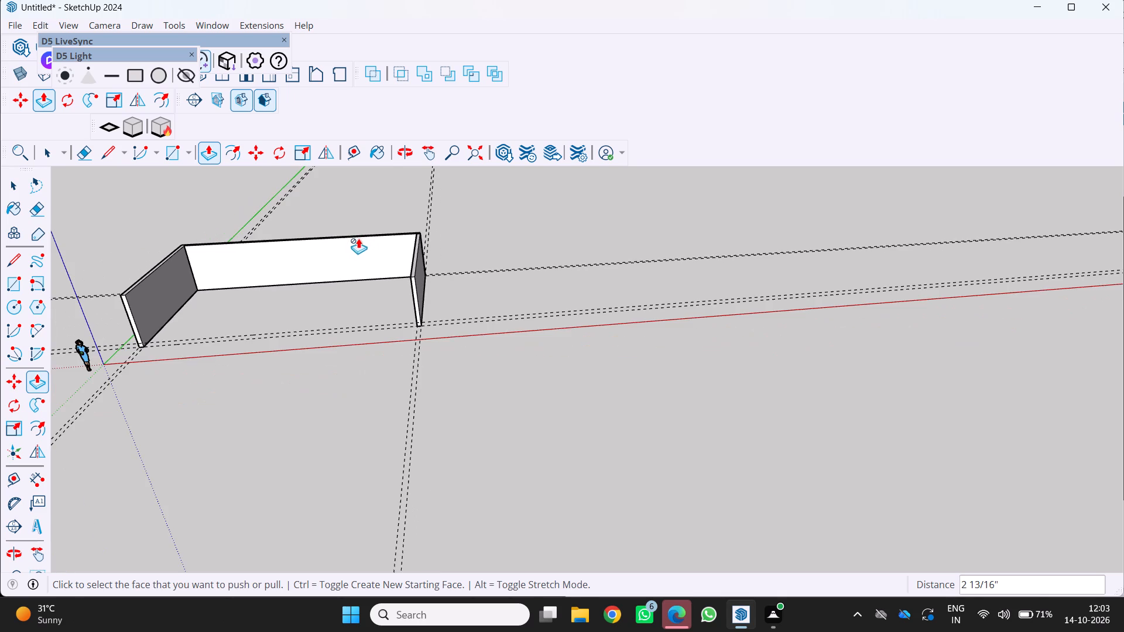
{"action": "key", "text": "space"}
{"action": "key", "text": "space"}
{"action": "scroll", "coordinate": [354, 242], "scroll_direction": "up", "scroll_amount": 2}
{"action": "scroll", "coordinate": [354, 246], "scroll_direction": "down", "scroll_amount": 1}
{"action": "middle_click_drag", "start_coordinate": [352, 248], "coordinate": [454, 246]}
{"action": "scroll", "coordinate": [353, 305], "scroll_direction": "up", "scroll_amount": 4}
{"action": "scroll", "coordinate": [355, 298], "scroll_direction": "down", "scroll_amount": 3}
{"action": "middle_click_drag", "start_coordinate": [344, 298], "coordinate": [298, 279]}
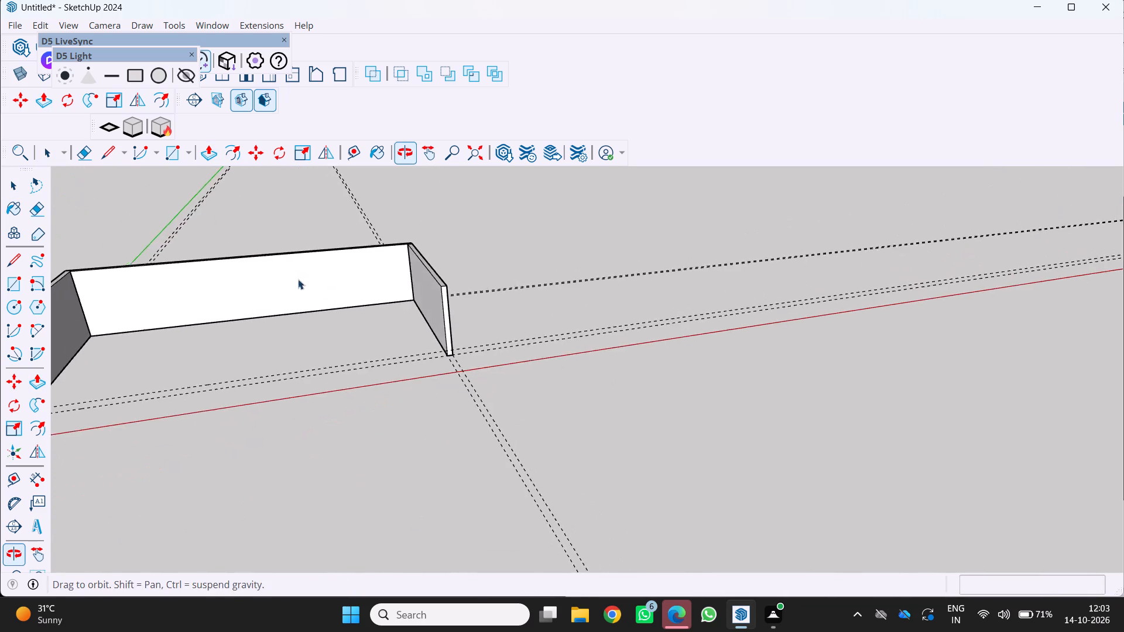
{"action": "middle_click_drag", "start_coordinate": [298, 279], "coordinate": [297, 279]}
{"action": "scroll", "coordinate": [388, 291], "scroll_direction": "up", "scroll_amount": 3}
{"action": "left_click", "coordinate": [437, 302]}
{"action": "left_click", "coordinate": [443, 316]}
{"action": "left_click", "coordinate": [444, 322]}
{"action": "left_click_drag", "start_coordinate": [447, 328], "coordinate": [453, 334]}
{"action": "left_click_drag", "start_coordinate": [451, 332], "coordinate": [451, 369]}
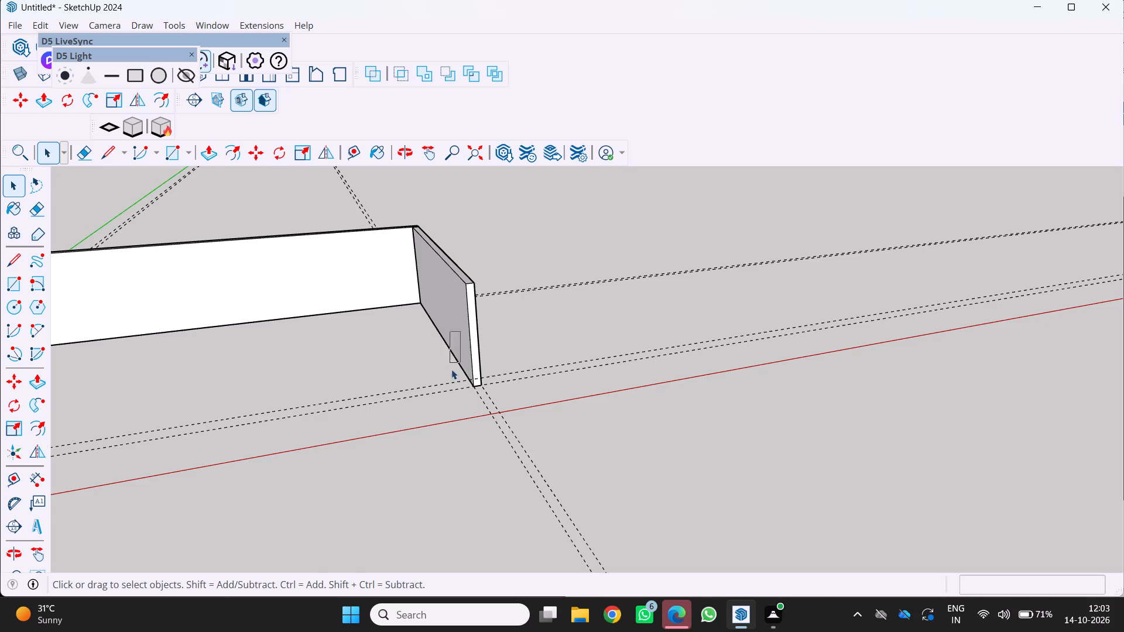
{"action": "left_click_drag", "start_coordinate": [451, 369], "coordinate": [451, 367]}
{"action": "left_click", "coordinate": [453, 363]}
{"action": "left_click", "coordinate": [483, 345]}
{"action": "left_click_drag", "start_coordinate": [451, 334], "coordinate": [463, 336]}
{"action": "triple_click", "coordinate": [471, 335]}
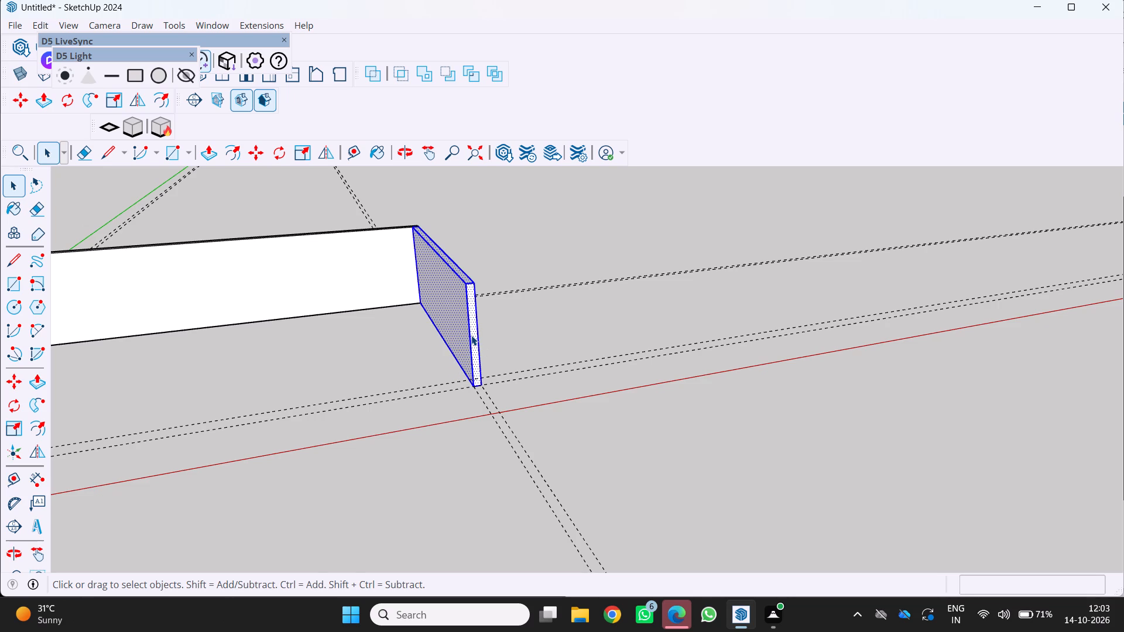
{"action": "left_click", "coordinate": [471, 335]}
{"action": "right_click", "coordinate": [507, 309]}
{"action": "double_click", "coordinate": [454, 322]}
{"action": "double_click", "coordinate": [453, 327]}
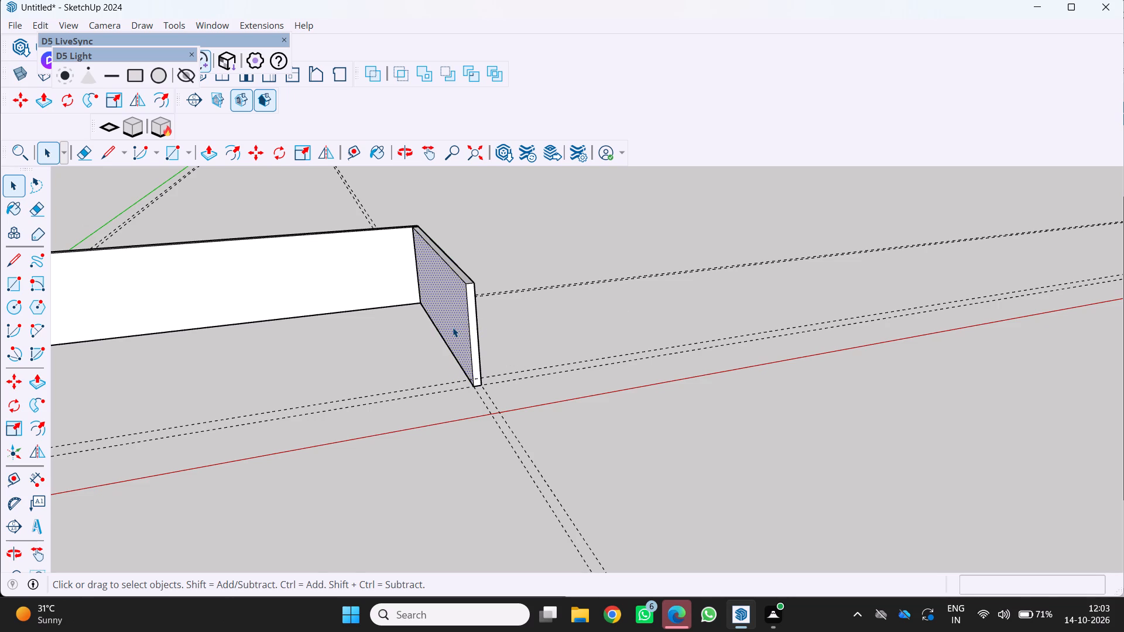
{"action": "left_click", "coordinate": [450, 330]}
{"action": "right_click", "coordinate": [446, 329]}
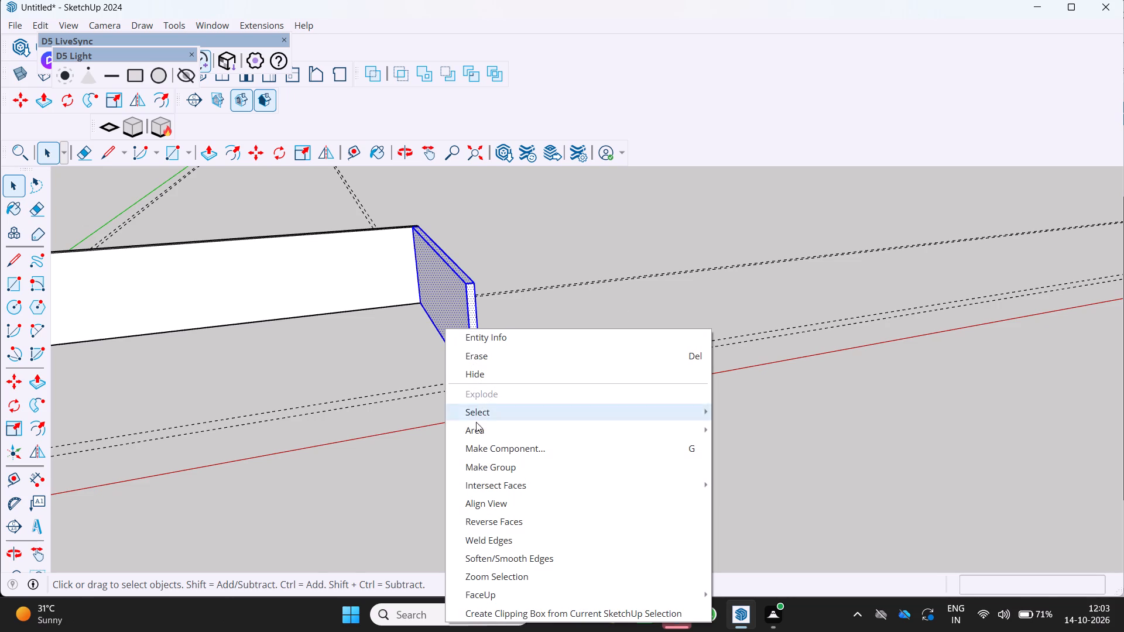
{"action": "left_click", "coordinate": [519, 466]}
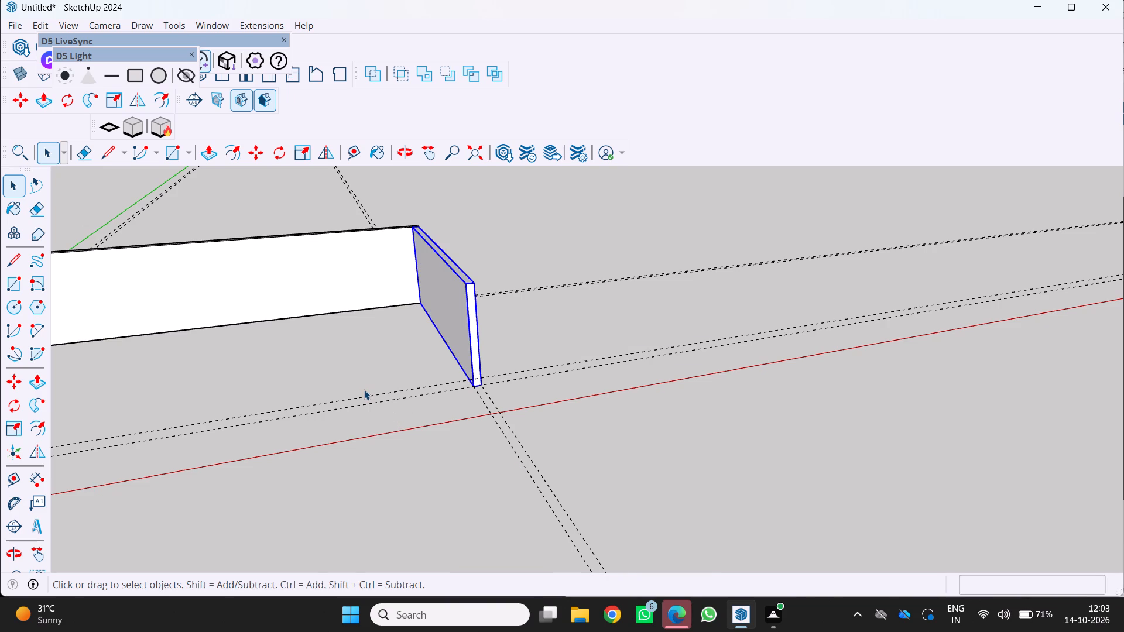
Examine the three raised walls and the open front side along the guides from several angles.
{"action": "scroll", "coordinate": [462, 342], "scroll_direction": "down", "scroll_amount": 4}
{"action": "middle_click_drag", "start_coordinate": [440, 332], "coordinate": [395, 299]}
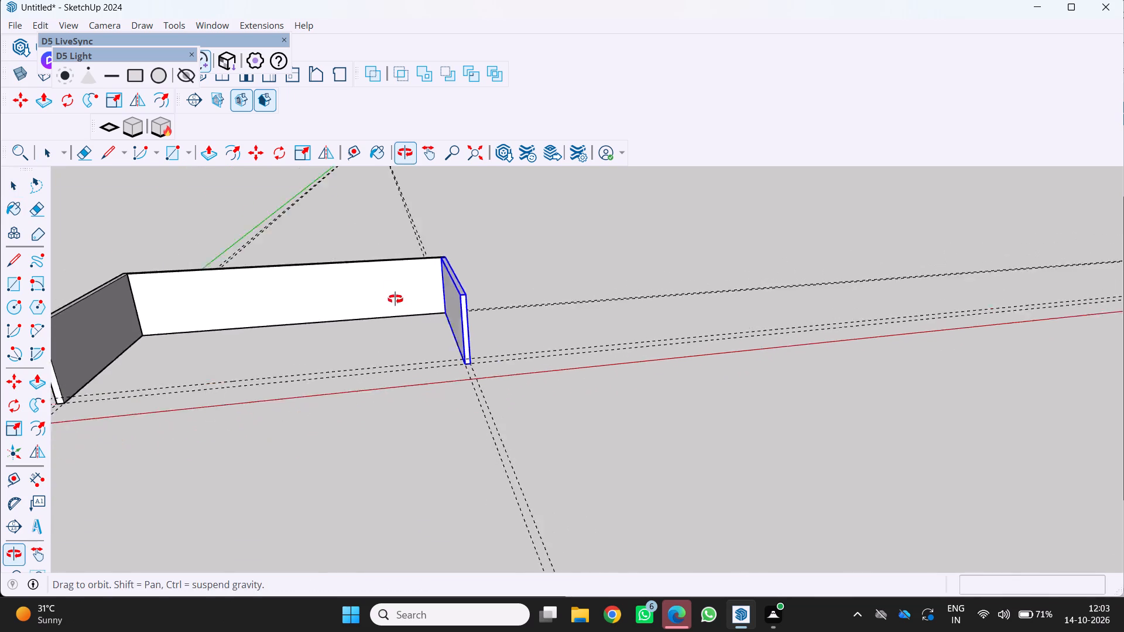
{"action": "middle_click_drag", "start_coordinate": [395, 299], "coordinate": [390, 293]}
{"action": "middle_click", "coordinate": [390, 293]}
{"action": "key", "text": "space"}
{"action": "left_click", "coordinate": [366, 493]}
{"action": "scroll", "coordinate": [352, 431], "scroll_direction": "up", "scroll_amount": 3}
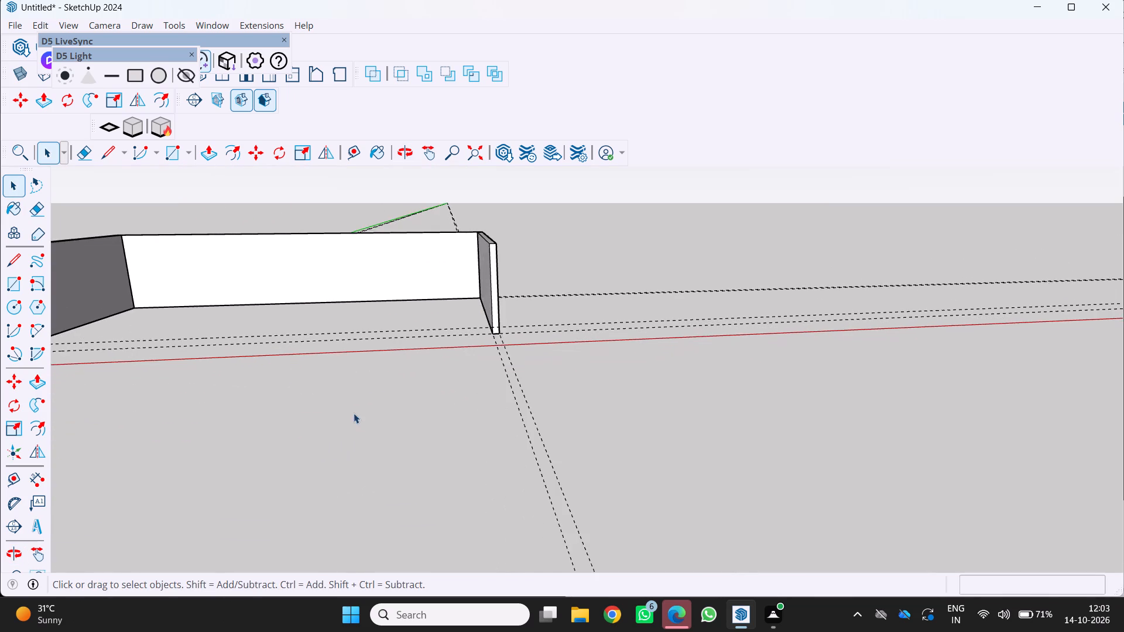
{"action": "middle_click_drag", "start_coordinate": [354, 413], "coordinate": [399, 459]}
{"action": "middle_click", "coordinate": [399, 459]}
{"action": "scroll", "coordinate": [399, 459], "scroll_direction": "down", "scroll_amount": 5}
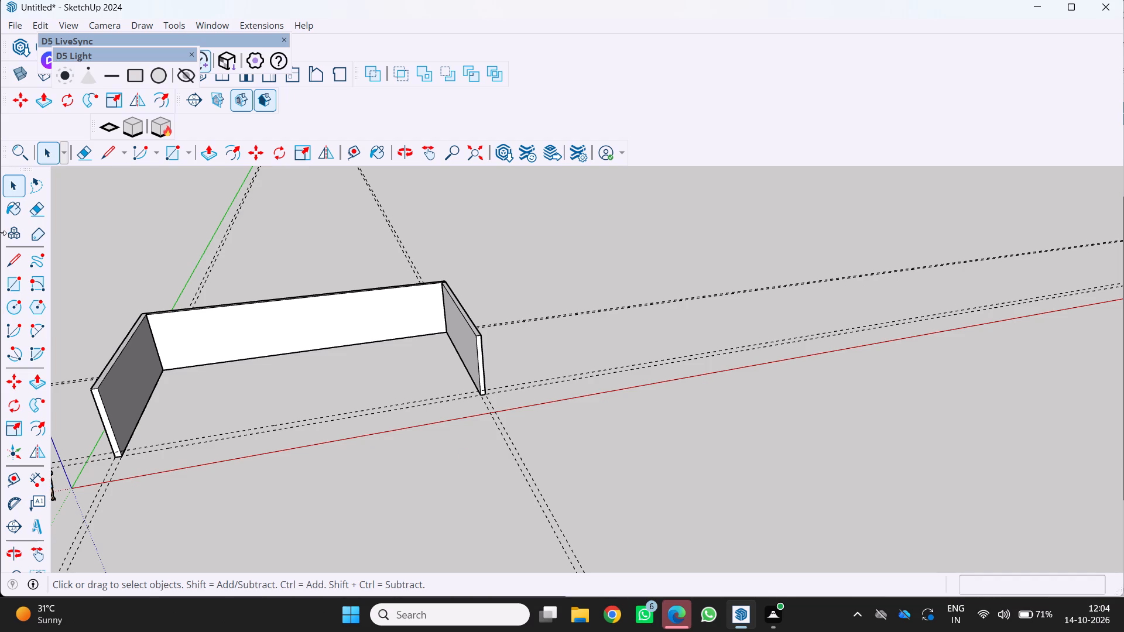
{"action": "scroll", "coordinate": [196, 87], "scroll_direction": "down", "scroll_amount": 2}
{"action": "scroll", "coordinate": [369, 208], "scroll_direction": "down", "scroll_amount": 5}
{"action": "middle_click_drag", "start_coordinate": [361, 218], "coordinate": [328, 176]}
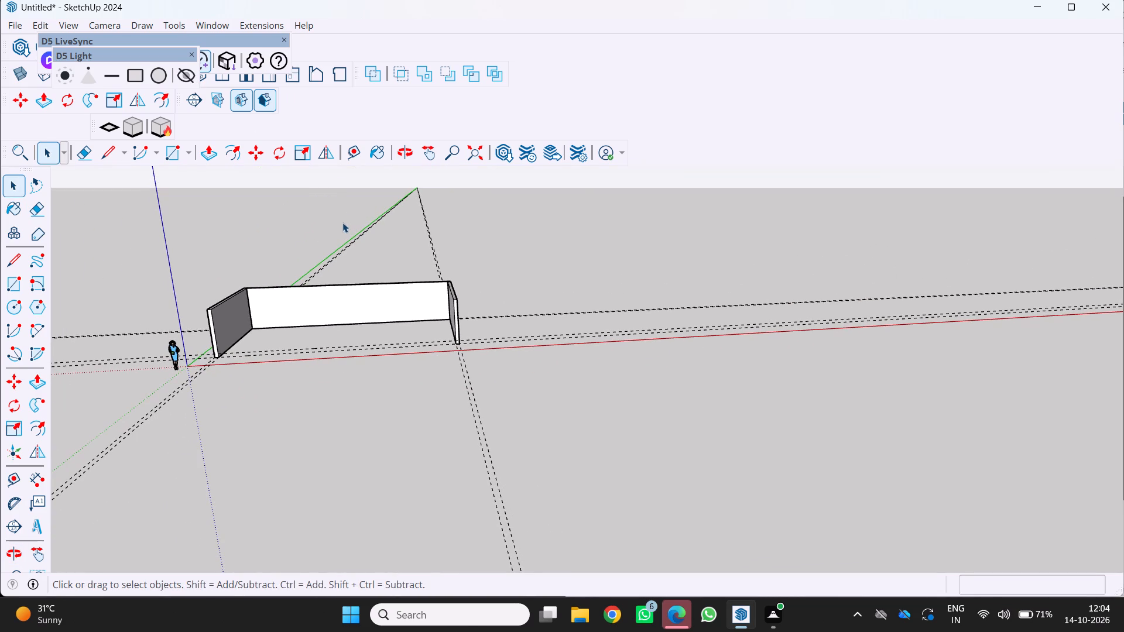
{"action": "scroll", "coordinate": [329, 198], "scroll_direction": "down", "scroll_amount": 3}
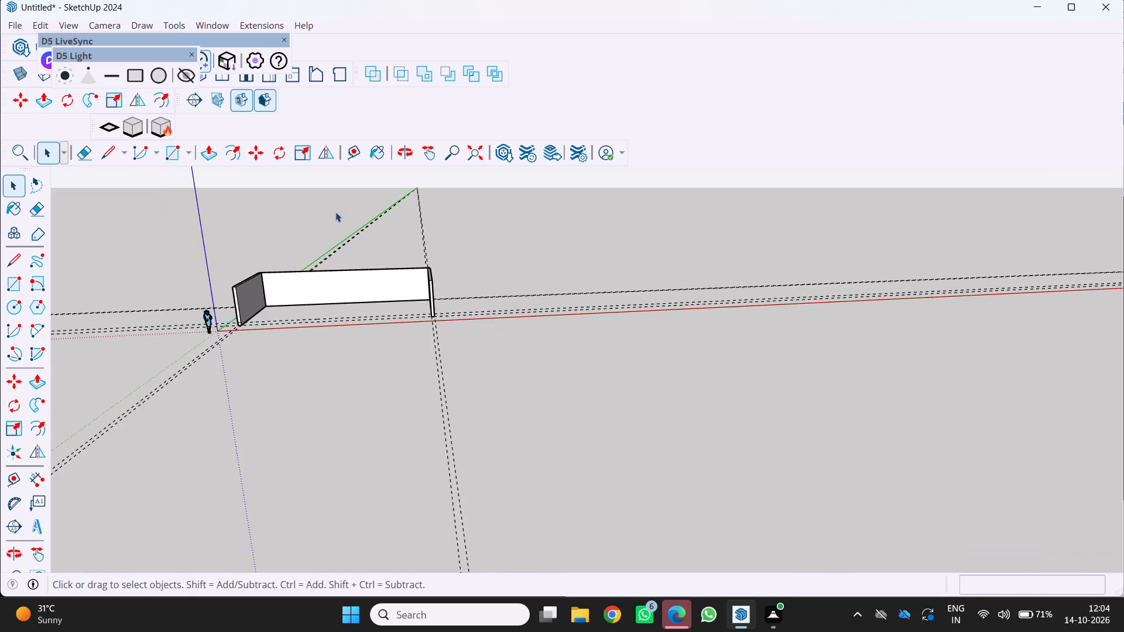
{"action": "middle_click_drag", "start_coordinate": [341, 232], "coordinate": [397, 278]}
{"action": "scroll", "coordinate": [397, 278], "scroll_direction": "up", "scroll_amount": 1}
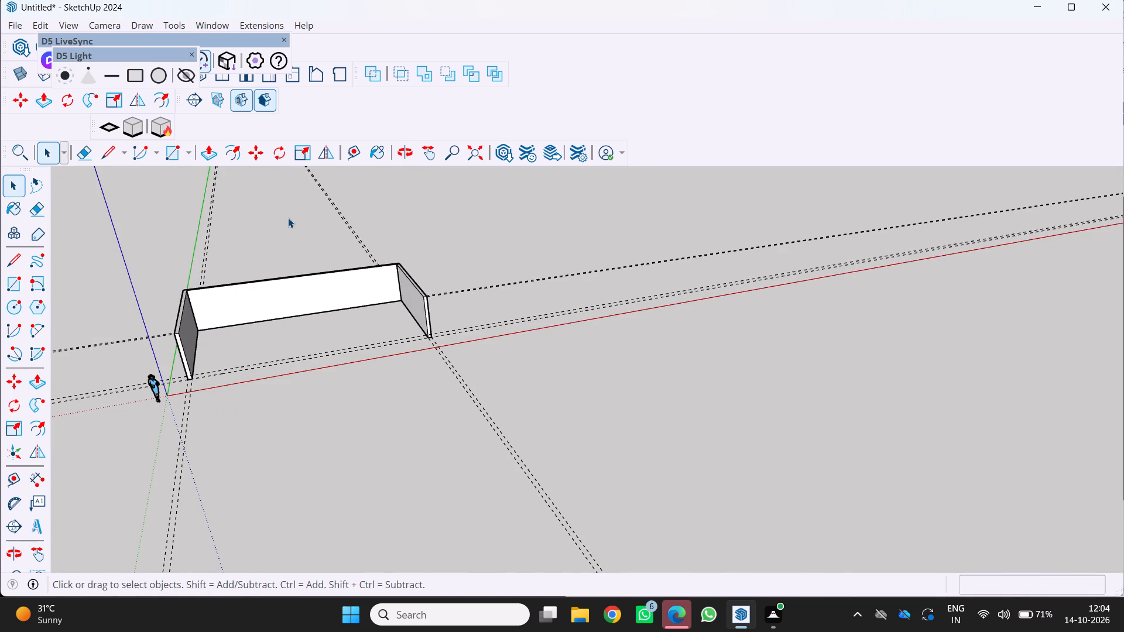
{"action": "scroll", "coordinate": [623, 341], "scroll_direction": "up", "scroll_amount": 1}
{"action": "scroll", "coordinate": [488, 351], "scroll_direction": "up", "scroll_amount": 2}
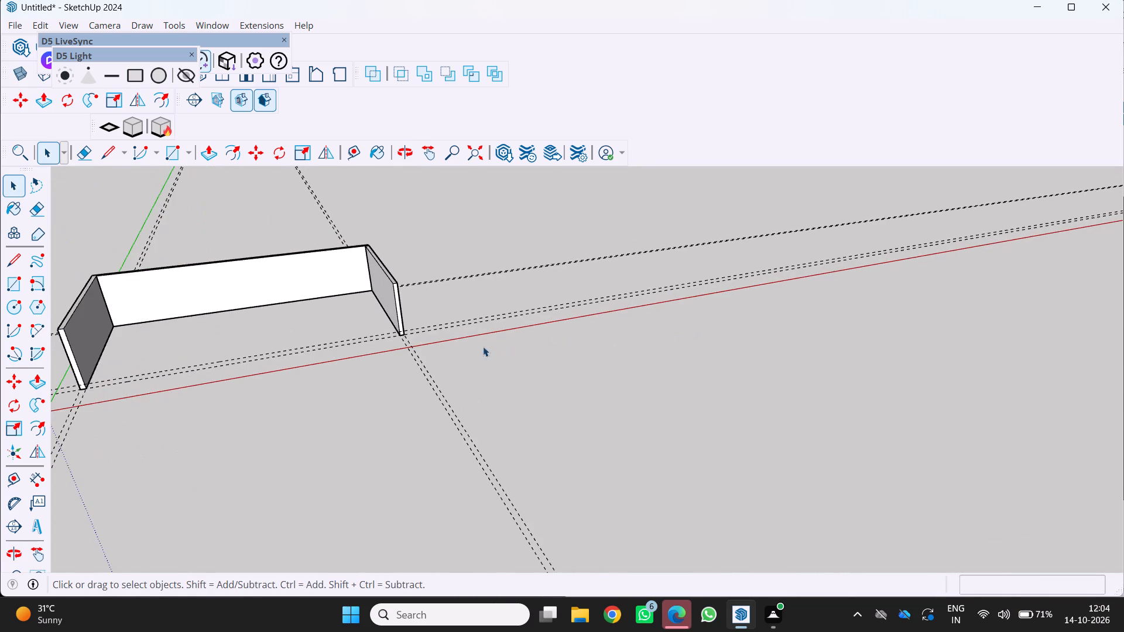
{"action": "scroll", "coordinate": [471, 338], "scroll_direction": "up", "scroll_amount": 1}
{"action": "scroll", "coordinate": [379, 372], "scroll_direction": "up", "scroll_amount": 2}
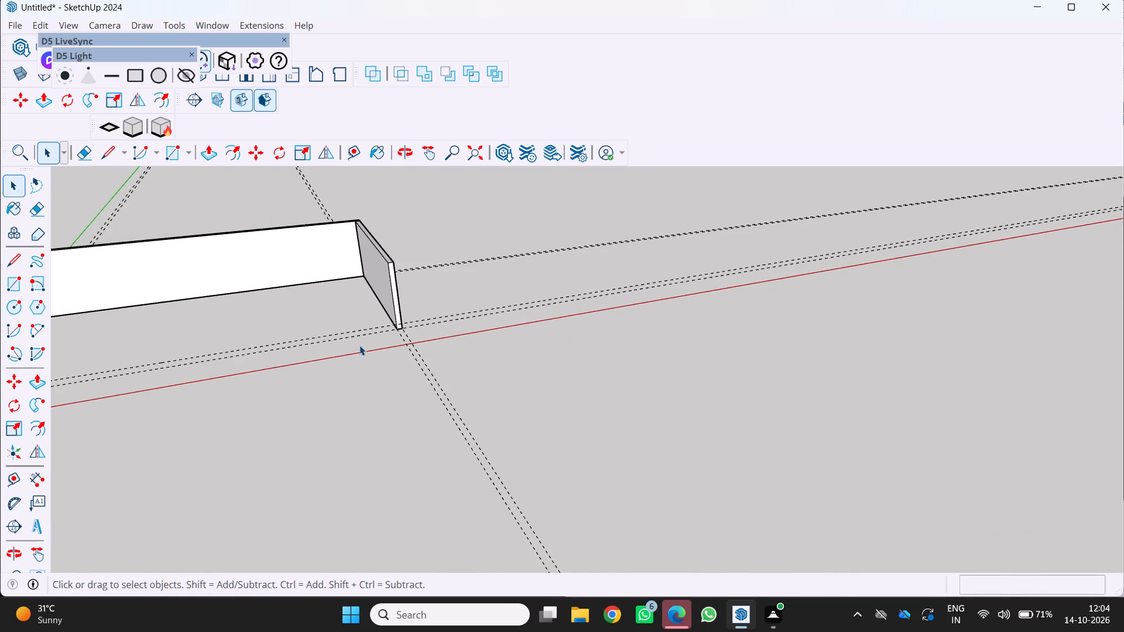
Delete the inner guide of the front pair, the one crossing the inner face of the second side wall.
{"action": "middle_click_drag", "start_coordinate": [424, 336], "coordinate": [338, 358]}
{"action": "scroll", "coordinate": [326, 345], "scroll_direction": "up", "scroll_amount": 4}
{"action": "scroll", "coordinate": [322, 341], "scroll_direction": "down", "scroll_amount": 5}
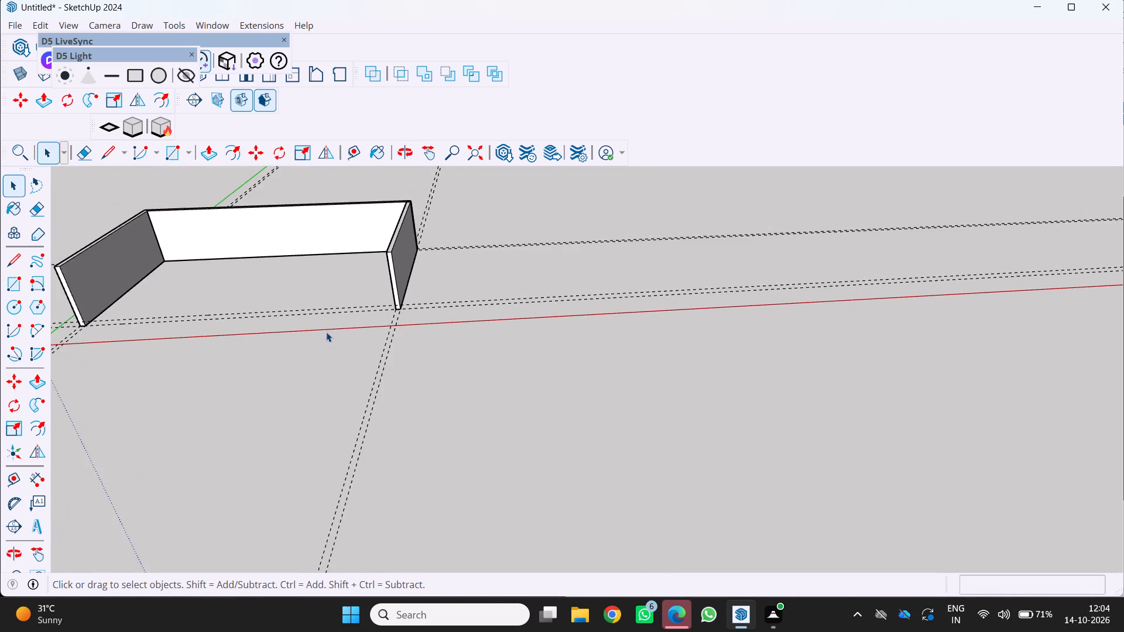
{"action": "scroll", "coordinate": [326, 332], "scroll_direction": "down", "scroll_amount": 4}
{"action": "middle_click_drag", "start_coordinate": [321, 327], "coordinate": [455, 356]}
{"action": "scroll", "coordinate": [455, 357], "scroll_direction": "down", "scroll_amount": 6}
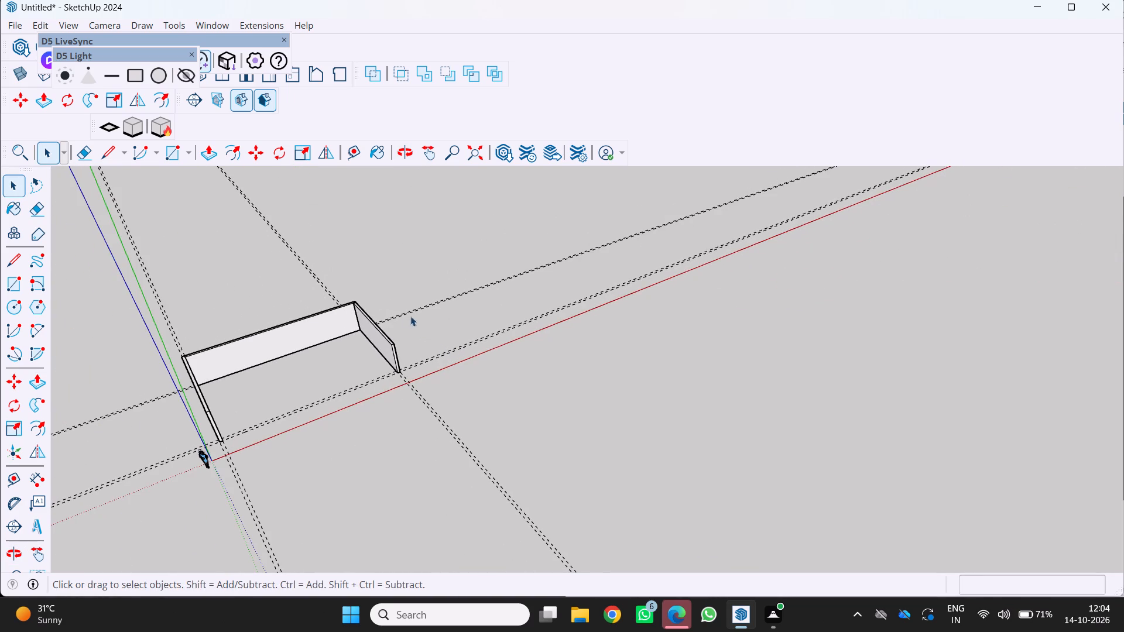
{"action": "scroll", "coordinate": [385, 410], "scroll_direction": "up", "scroll_amount": 1}
{"action": "middle_click_drag", "start_coordinate": [382, 411], "coordinate": [286, 383]}
{"action": "middle_click", "coordinate": [285, 383]}
{"action": "scroll", "coordinate": [282, 382], "scroll_direction": "up", "scroll_amount": 3}
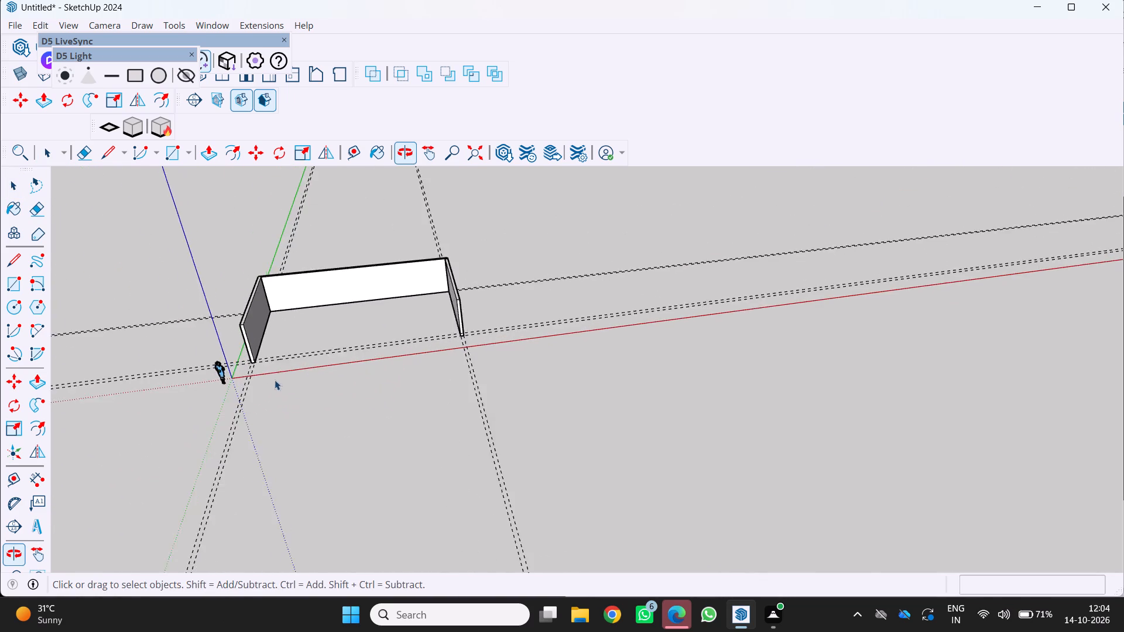
{"action": "scroll", "coordinate": [275, 380], "scroll_direction": "up", "scroll_amount": 13}
{"action": "scroll", "coordinate": [639, 419], "scroll_direction": "up", "scroll_amount": 10}
{"action": "scroll", "coordinate": [786, 271], "scroll_direction": "up", "scroll_amount": 12}
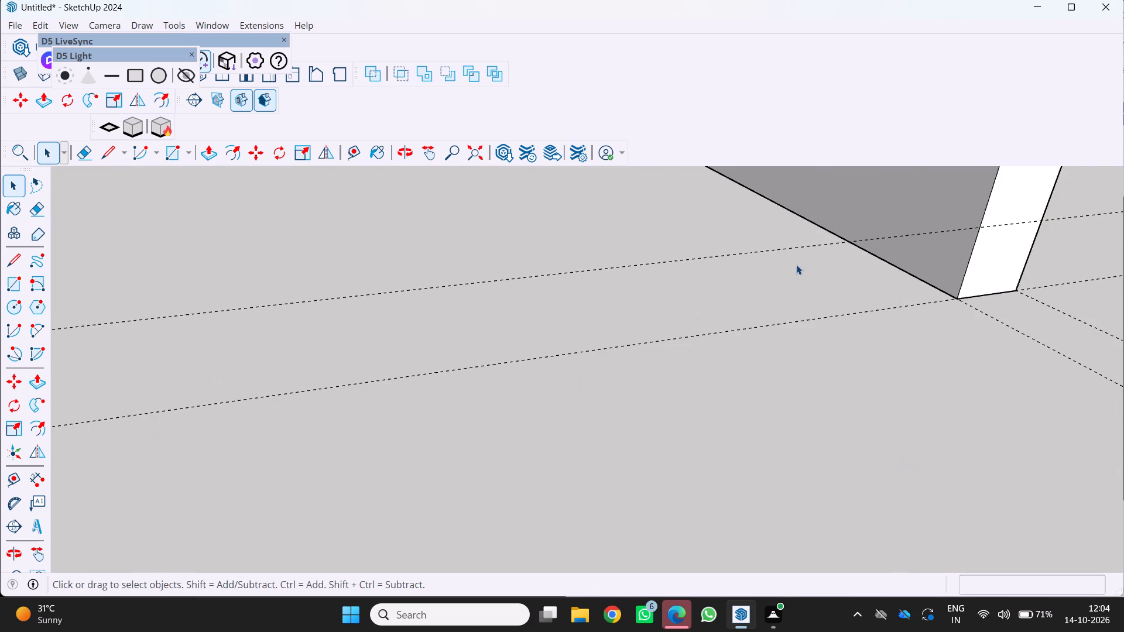
{"action": "scroll", "coordinate": [796, 265], "scroll_direction": "up", "scroll_amount": 5}
{"action": "scroll", "coordinate": [791, 267], "scroll_direction": "down", "scroll_amount": 18}
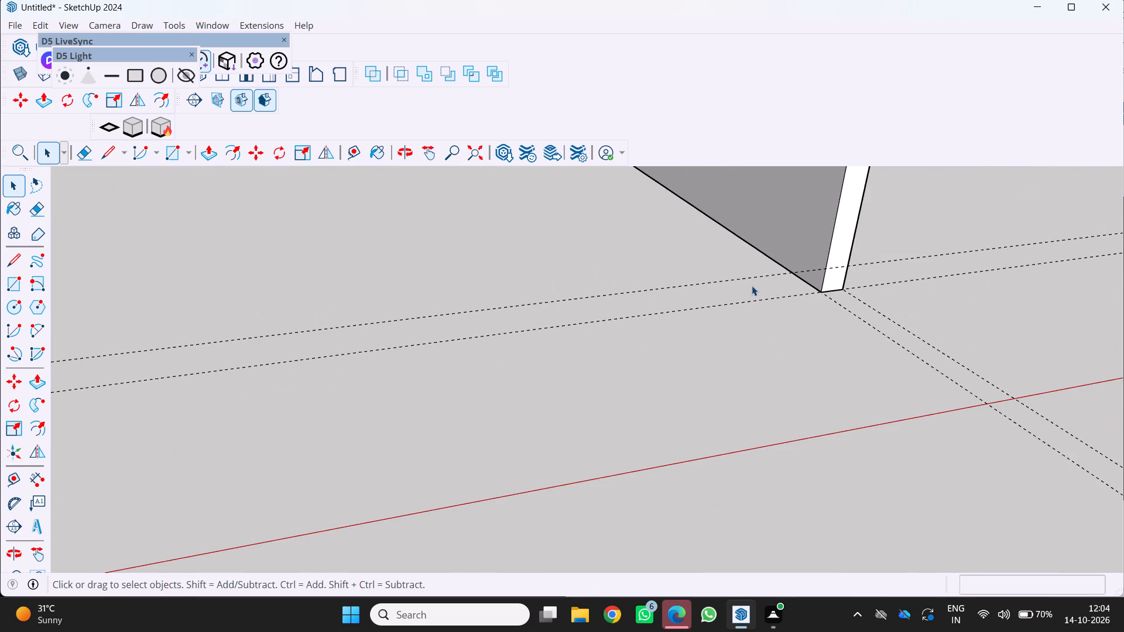
{"action": "left_click", "coordinate": [692, 286]}
{"action": "key", "text": "Delete"}
Create a parallel guide 9" inward from the remaining front guide with the Tape Measure tool.
{"action": "middle_click_drag", "start_coordinate": [700, 304], "coordinate": [636, 304]}
{"action": "scroll", "coordinate": [697, 305], "scroll_direction": "up", "scroll_amount": 1}
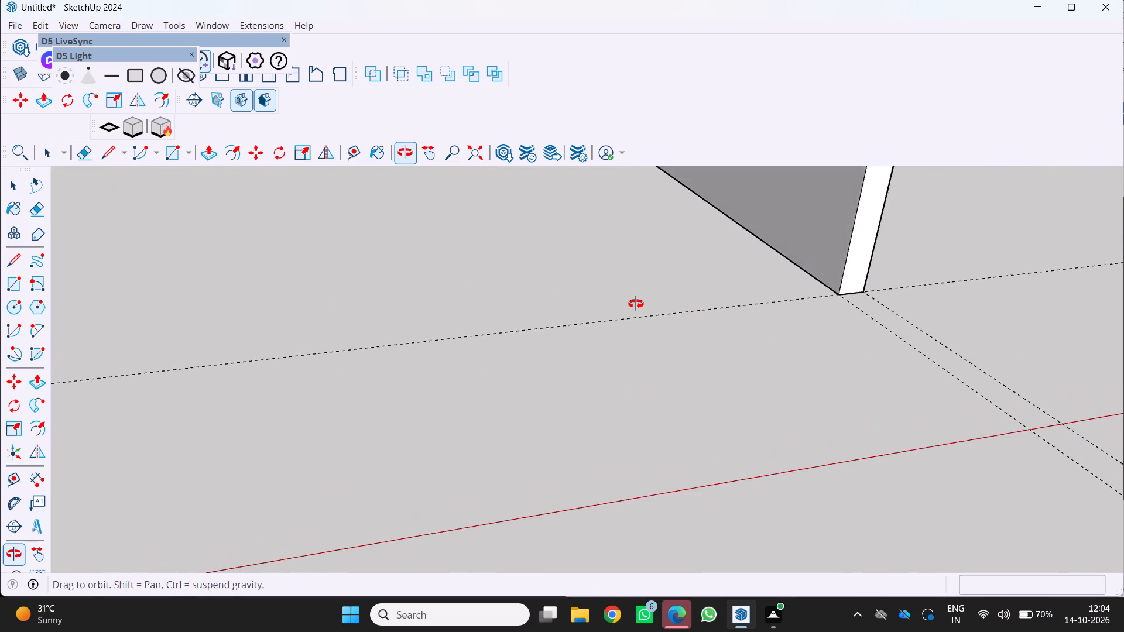
{"action": "middle_click_drag", "start_coordinate": [636, 304], "coordinate": [609, 296]}
{"action": "key", "text": "r"}
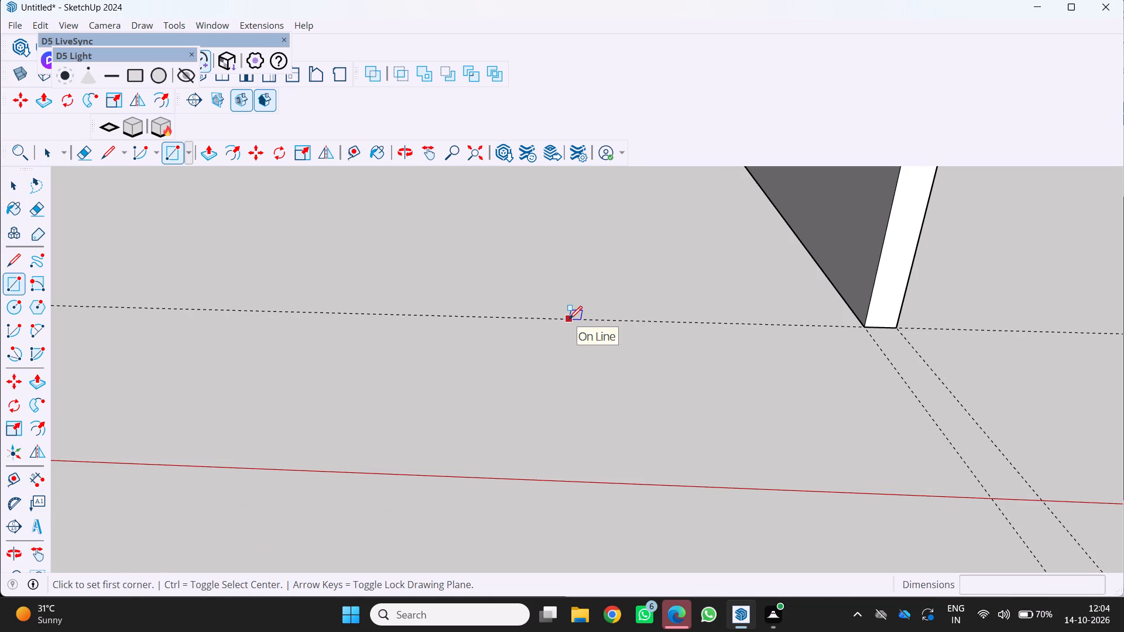
{"action": "key", "text": "t"}
{"action": "left_click_drag", "start_coordinate": [569, 317], "coordinate": [568, 317]}
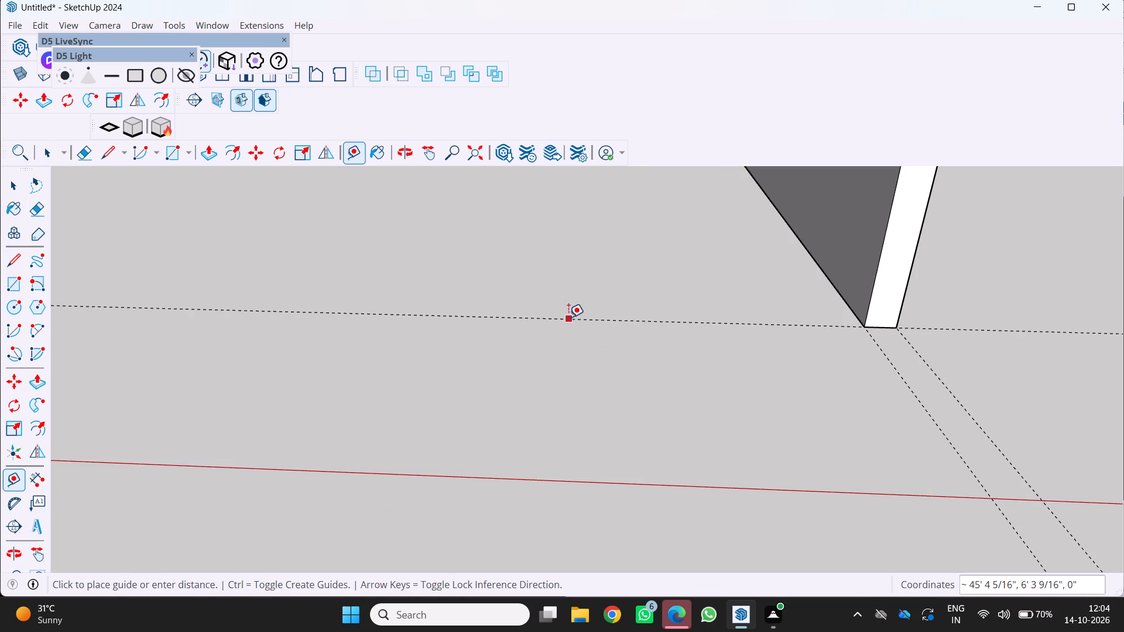
{"action": "left_click_drag", "start_coordinate": [568, 317], "coordinate": [566, 312]}
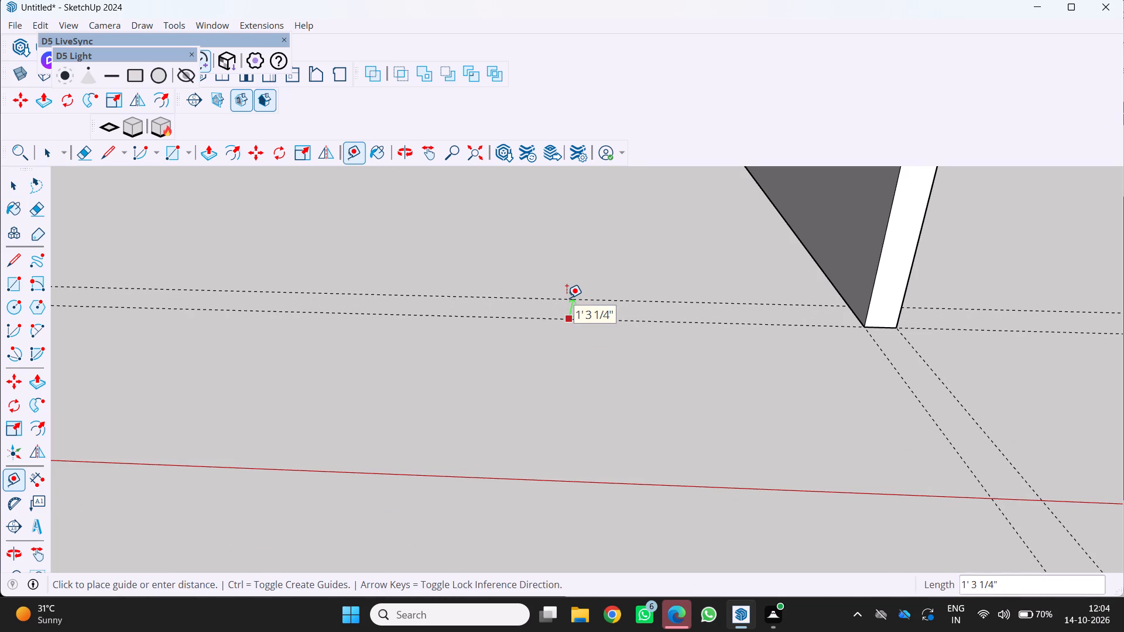
{"action": "key", "text": "9"}
{"action": "key", "text": "Return"}
Draw a 9" by 48' 6" rectangle between the two side walls along the front guides.
{"action": "scroll", "coordinate": [917, 239], "scroll_direction": "up", "scroll_amount": 2}
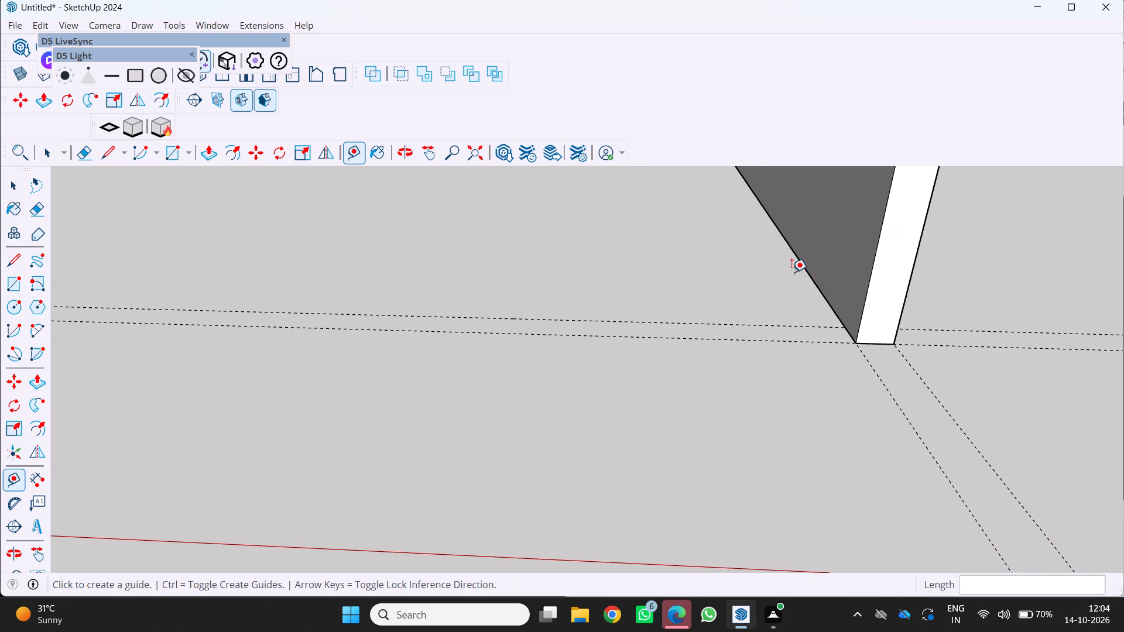
{"action": "key", "text": "r"}
{"action": "scroll", "coordinate": [814, 287], "scroll_direction": "up", "scroll_amount": 6}
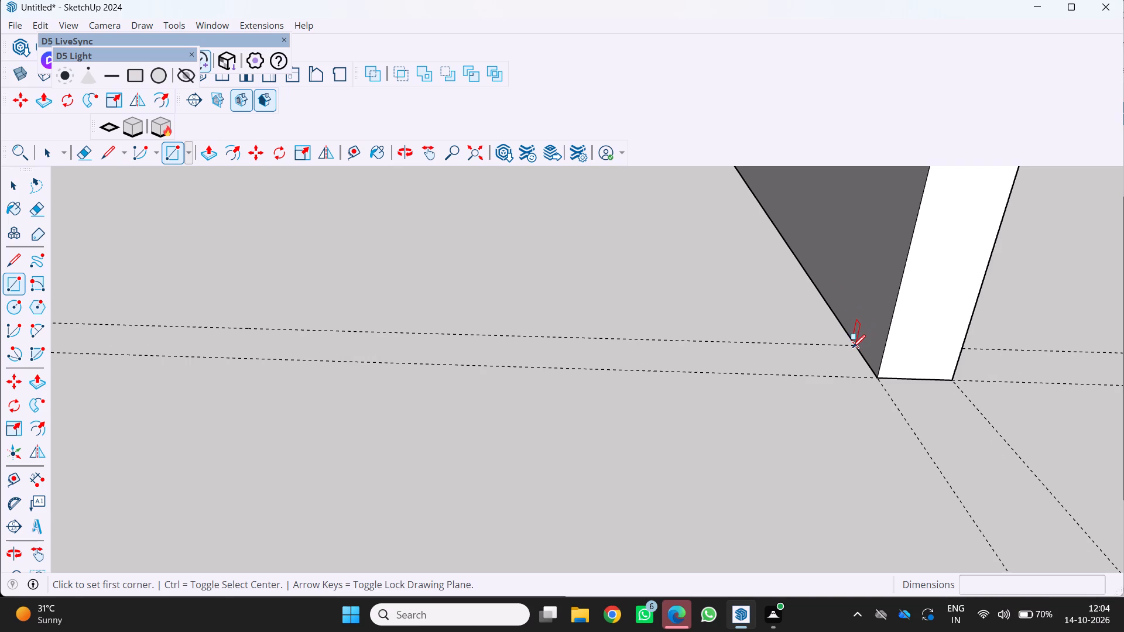
{"action": "left_click", "coordinate": [852, 348]}
{"action": "scroll", "coordinate": [495, 428], "scroll_direction": "down", "scroll_amount": 3}
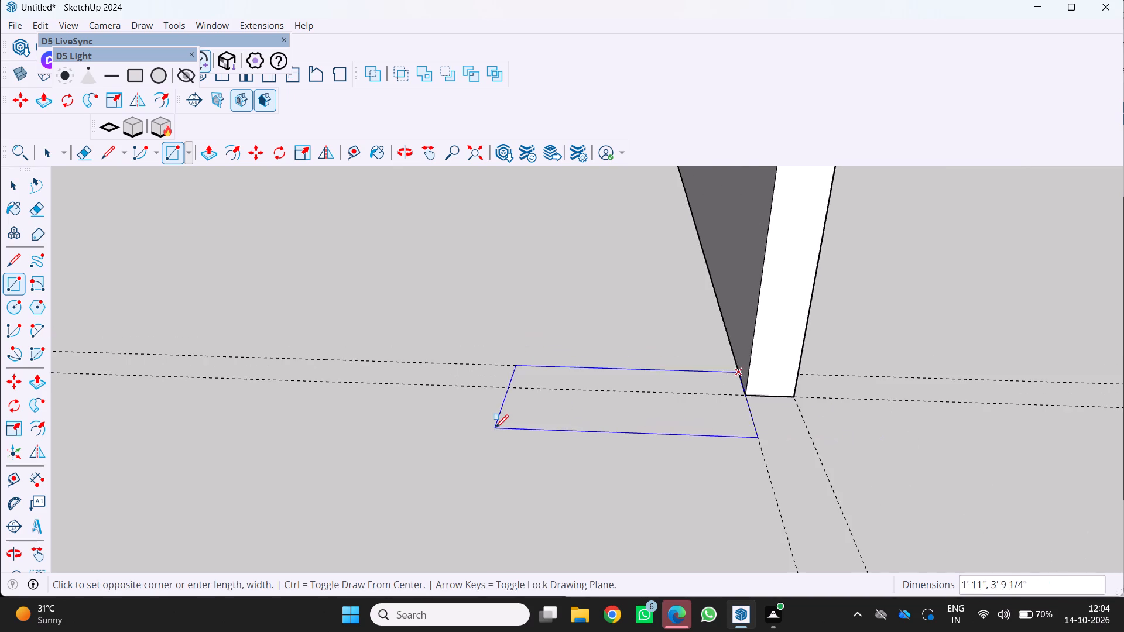
{"action": "scroll", "coordinate": [495, 428], "scroll_direction": "down", "scroll_amount": 18}
{"action": "middle_click_drag", "start_coordinate": [499, 397], "coordinate": [501, 400], "text": "shift"}
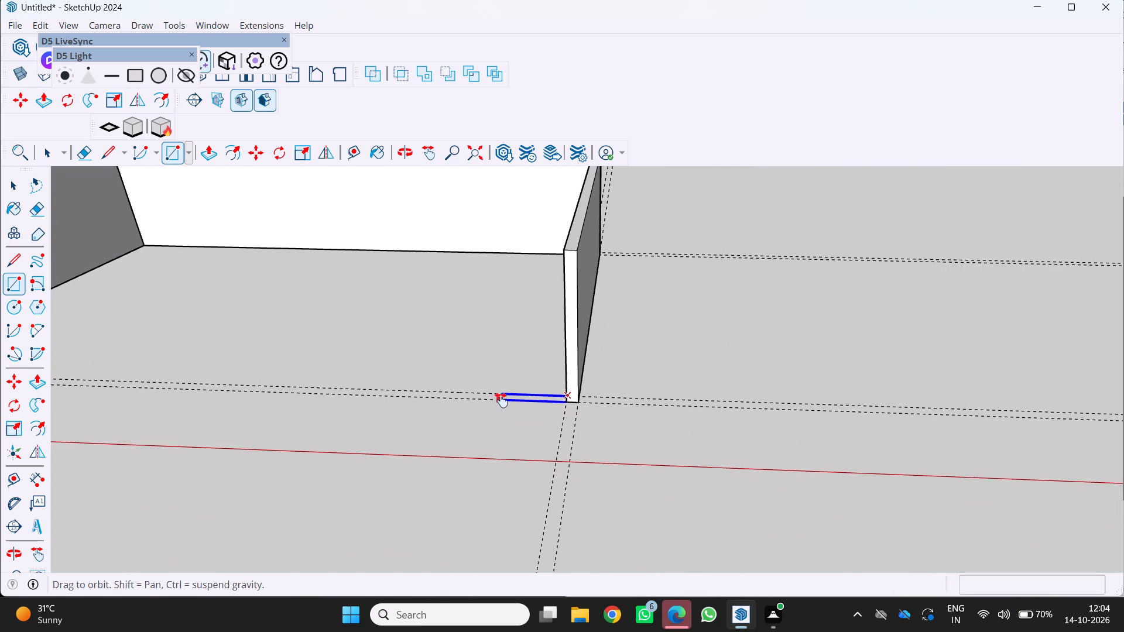
{"action": "middle_click_drag", "start_coordinate": [501, 400], "coordinate": [1015, 332], "text": "shift"}
{"action": "scroll", "coordinate": [128, 364], "scroll_direction": "up", "scroll_amount": 2}
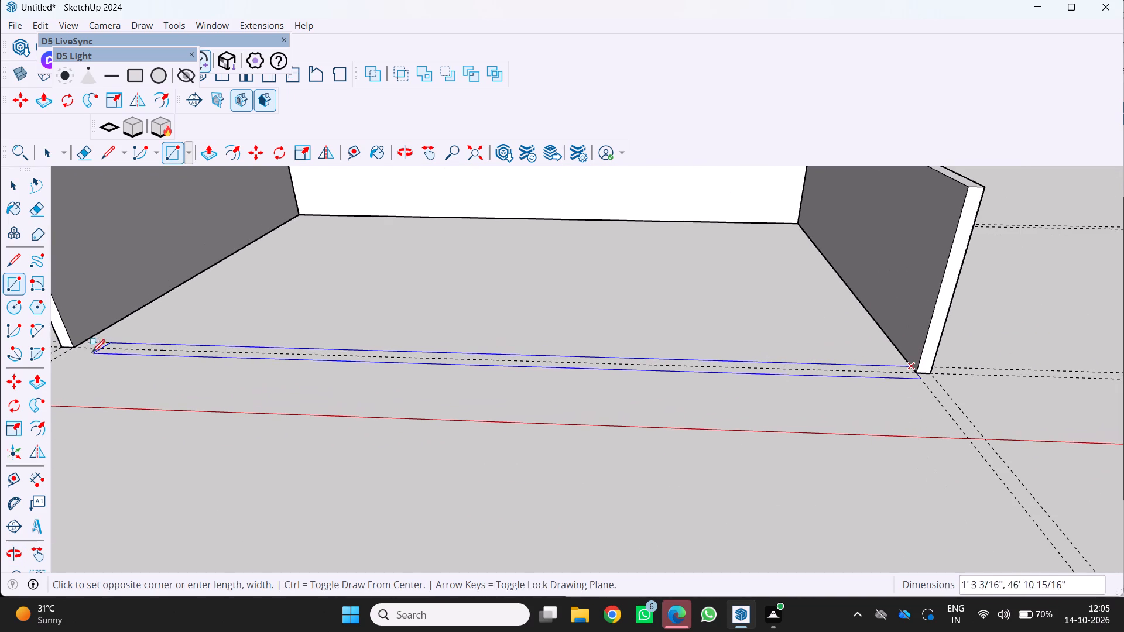
{"action": "left_click", "coordinate": [77, 345]}
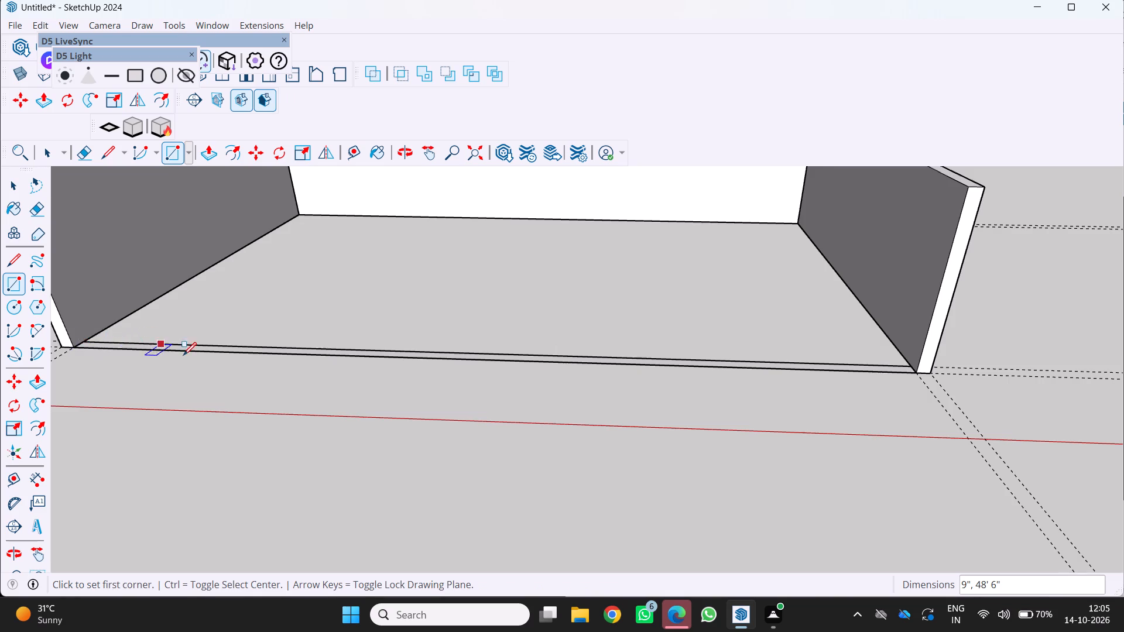
Push/Pull the front strip upward 10' 1/4" to raise the front wall between the side walls.
{"action": "scroll", "coordinate": [184, 357], "scroll_direction": "down", "scroll_amount": 7}
{"action": "key", "text": "p"}
{"action": "scroll", "coordinate": [259, 342], "scroll_direction": "up", "scroll_amount": 7}
{"action": "left_click", "coordinate": [255, 354]}
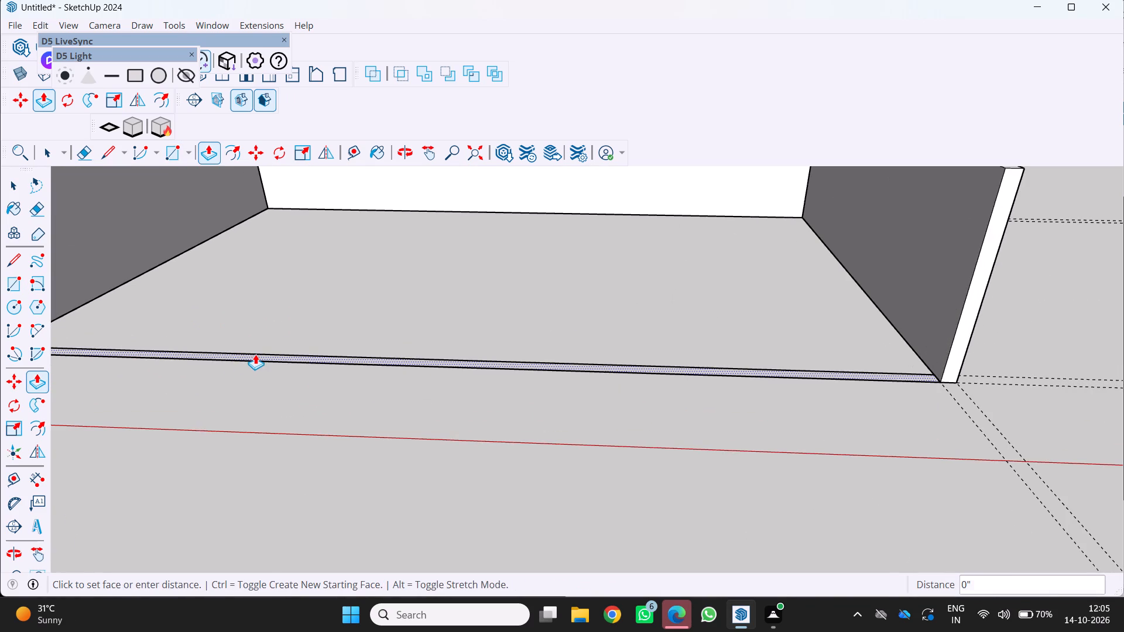
{"action": "scroll", "coordinate": [262, 312], "scroll_direction": "down", "scroll_amount": 5}
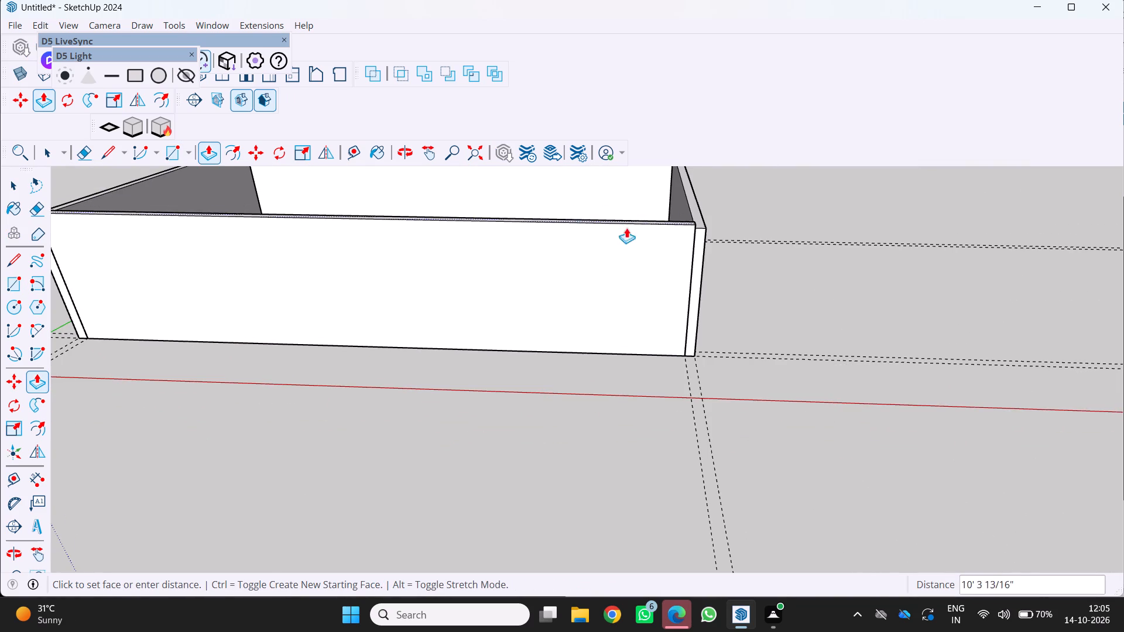
{"action": "left_click", "coordinate": [694, 242]}
Push/Pull the front wall's top face 13/16" to meet the top of the second side wall.
{"action": "scroll", "coordinate": [518, 243], "scroll_direction": "up", "scroll_amount": 3}
{"action": "middle_click_drag", "start_coordinate": [530, 252], "coordinate": [593, 337]}
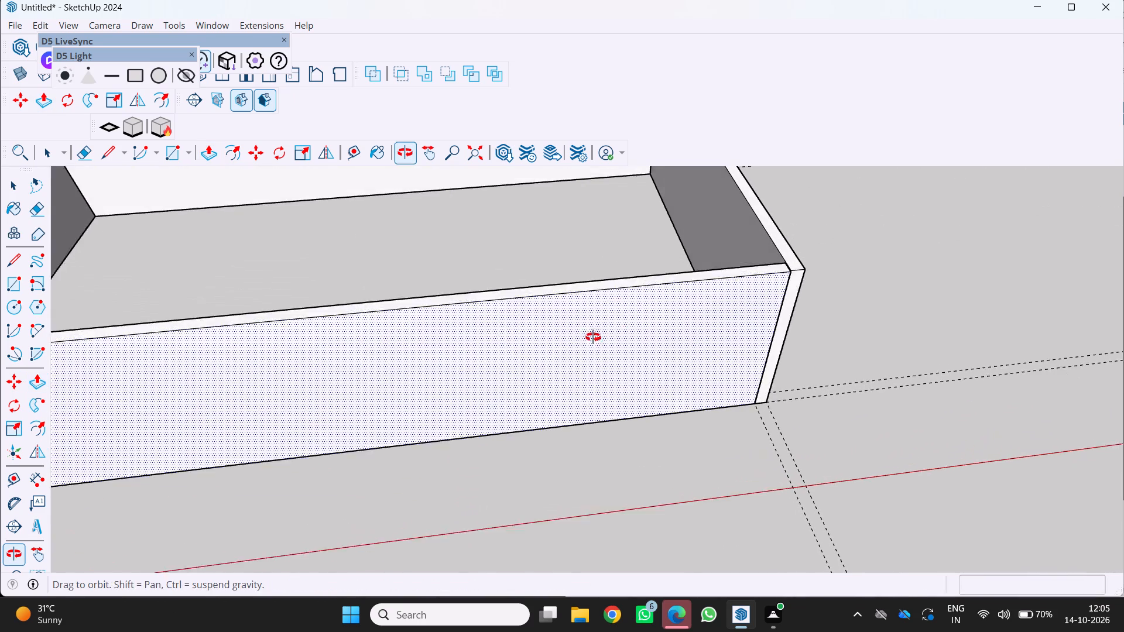
{"action": "middle_click_drag", "start_coordinate": [593, 337], "coordinate": [594, 341]}
{"action": "scroll", "coordinate": [772, 259], "scroll_direction": "up", "scroll_amount": 3}
{"action": "scroll", "coordinate": [770, 255], "scroll_direction": "down", "scroll_amount": 4}
{"action": "scroll", "coordinate": [792, 265], "scroll_direction": "up", "scroll_amount": 9}
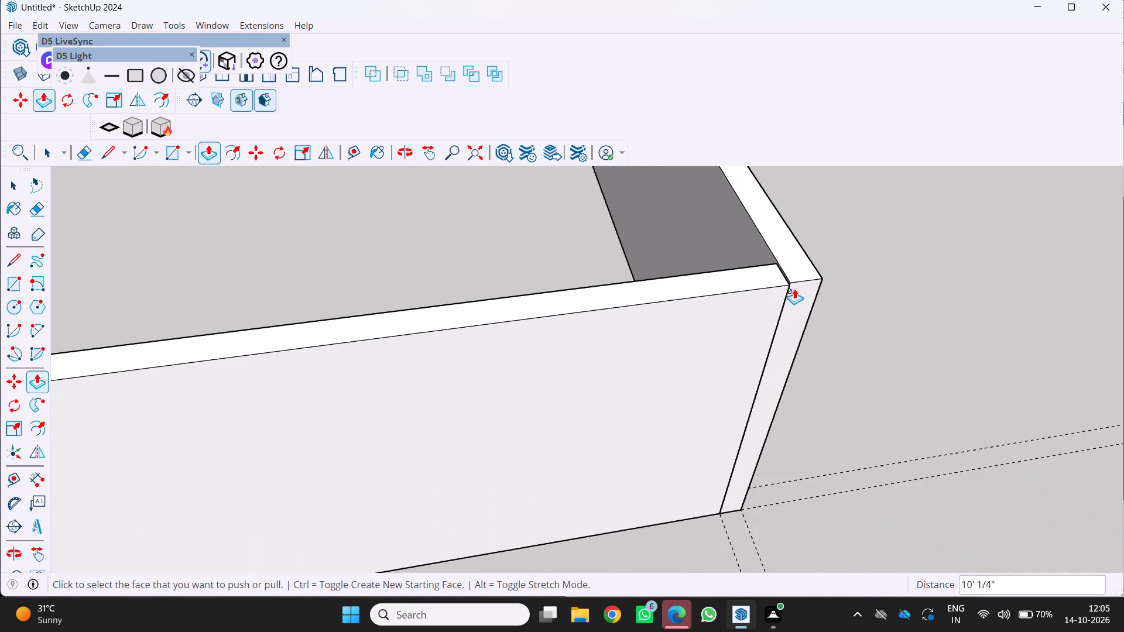
{"action": "scroll", "coordinate": [794, 288], "scroll_direction": "up", "scroll_amount": 9}
{"action": "left_click", "coordinate": [748, 276]}
{"action": "left_click", "coordinate": [741, 273]}
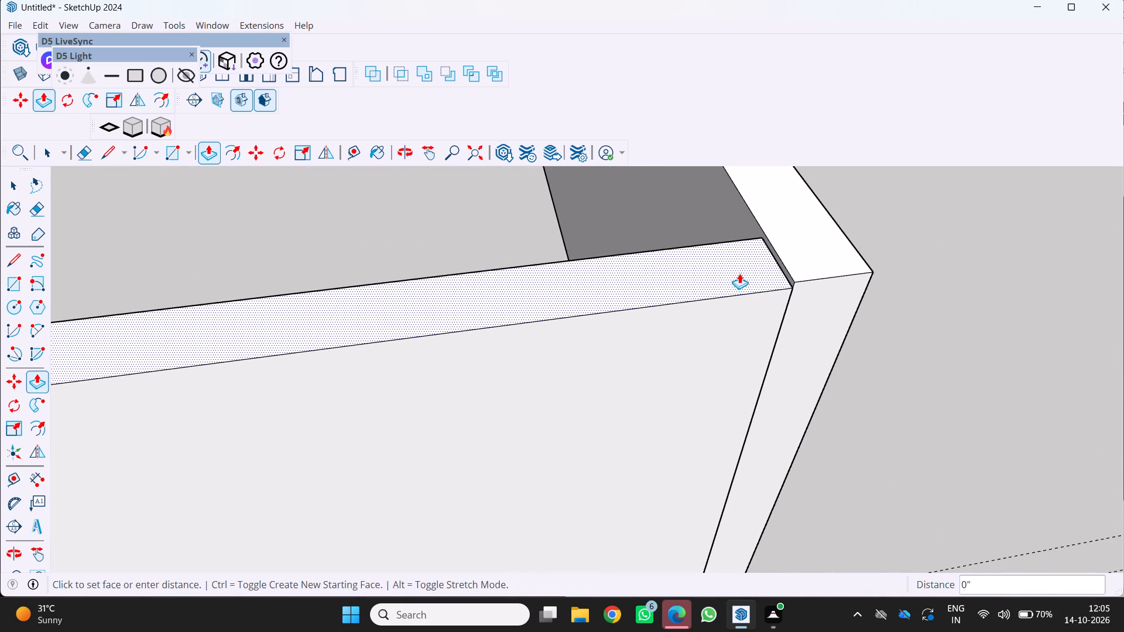
{"action": "left_click", "coordinate": [812, 263]}
Select the whole front wall with all its connected faces and edges, and make it a group.
{"action": "scroll", "coordinate": [775, 279], "scroll_direction": "down", "scroll_amount": 20}
{"action": "scroll", "coordinate": [775, 279], "scroll_direction": "down", "scroll_amount": 3}
{"action": "middle_click_drag", "start_coordinate": [711, 289], "coordinate": [701, 291]}
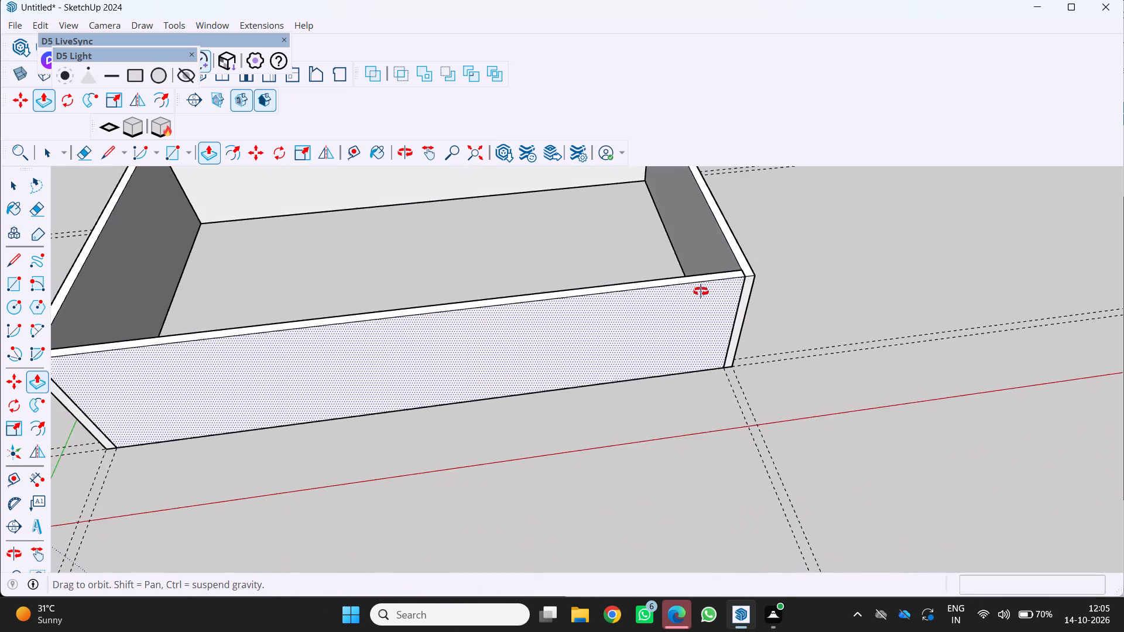
{"action": "middle_click_drag", "start_coordinate": [701, 291], "coordinate": [646, 192]}
{"action": "key", "text": "space"}
{"action": "triple_click", "coordinate": [447, 326]}
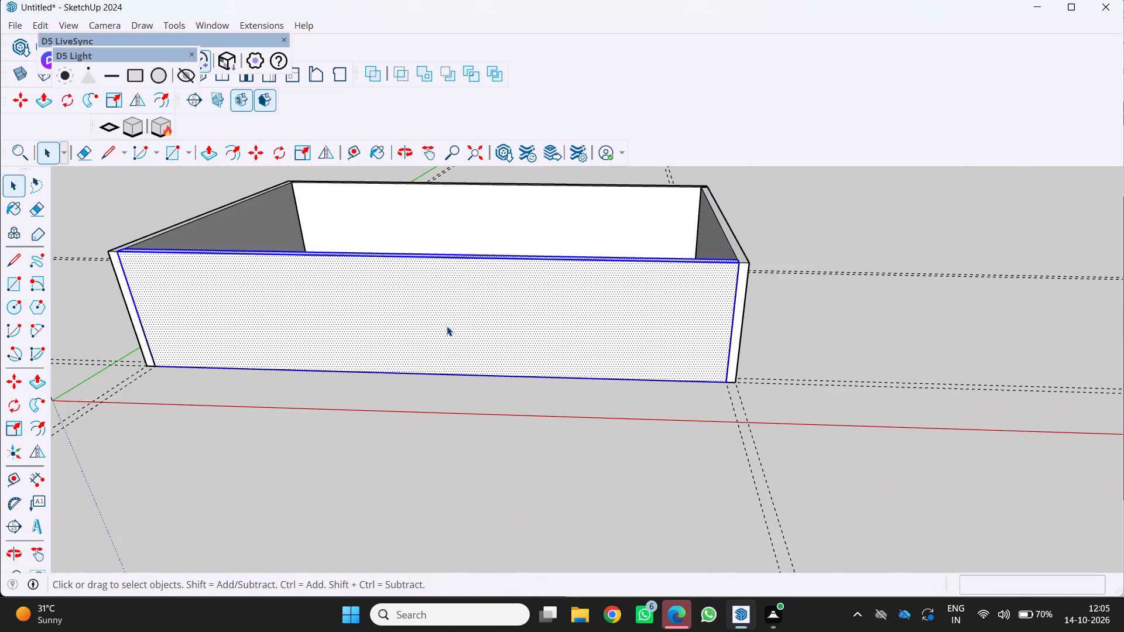
{"action": "right_click", "coordinate": [448, 325]}
{"action": "left_click", "coordinate": [516, 461]}
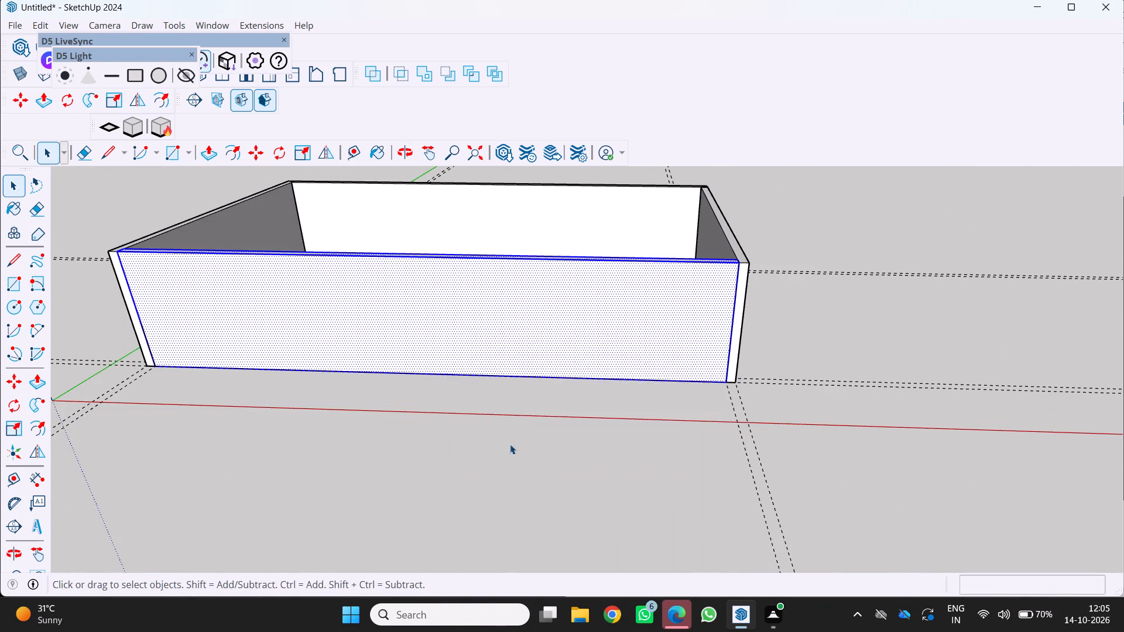
Delete all the guides in the model.
{"action": "scroll", "coordinate": [431, 341], "scroll_direction": "down", "scroll_amount": 5}
{"action": "middle_click_drag", "start_coordinate": [421, 338], "coordinate": [475, 405]}
{"action": "scroll", "coordinate": [475, 405], "scroll_direction": "down", "scroll_amount": 4}
{"action": "middle_click", "coordinate": [475, 405]}
{"action": "middle_click_drag", "start_coordinate": [477, 403], "coordinate": [438, 336]}
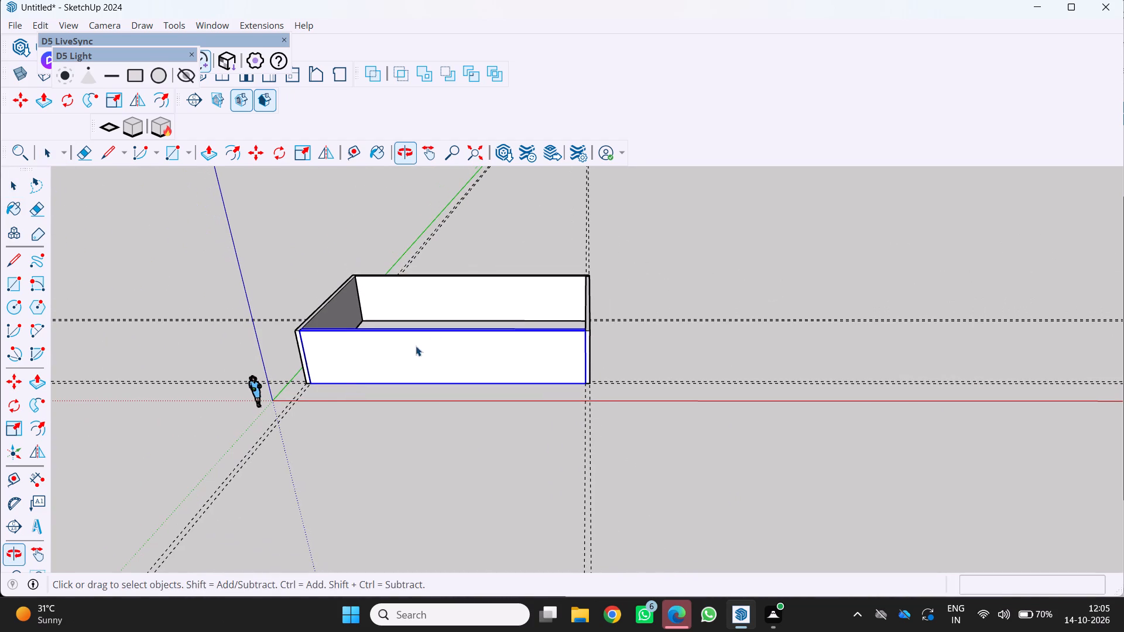
{"action": "left_click", "coordinate": [42, 25]}
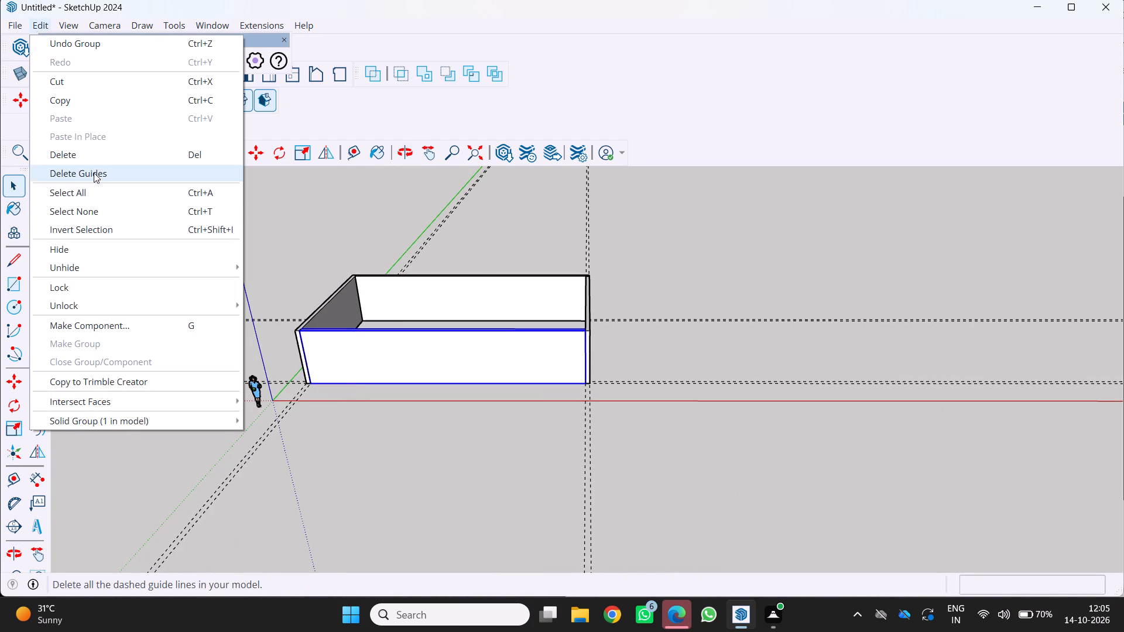
{"action": "left_click", "coordinate": [94, 173]}
Deselect the front wall and examine the four-walled enclosure and its corner joints from several angles.
{"action": "scroll", "coordinate": [98, 218], "scroll_direction": "down", "scroll_amount": 4}
{"action": "middle_click_drag", "start_coordinate": [111, 233], "coordinate": [173, 325]}
{"action": "middle_click", "coordinate": [176, 328]}
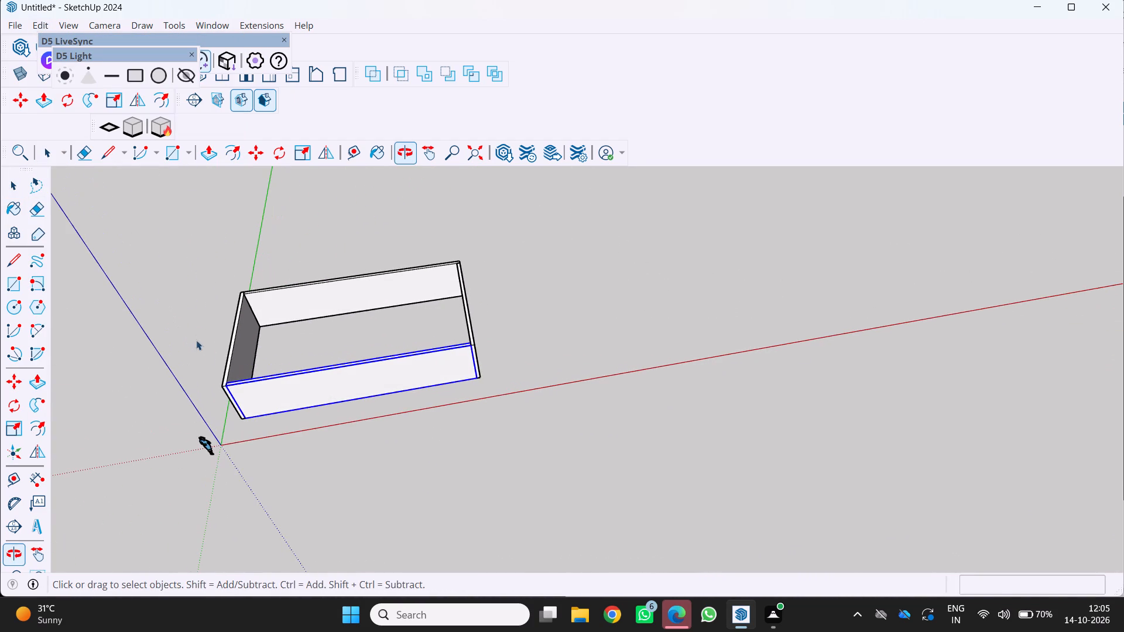
{"action": "key", "text": "space"}
{"action": "left_click", "coordinate": [369, 489]}
{"action": "middle_click_drag", "start_coordinate": [344, 435], "coordinate": [331, 410]}
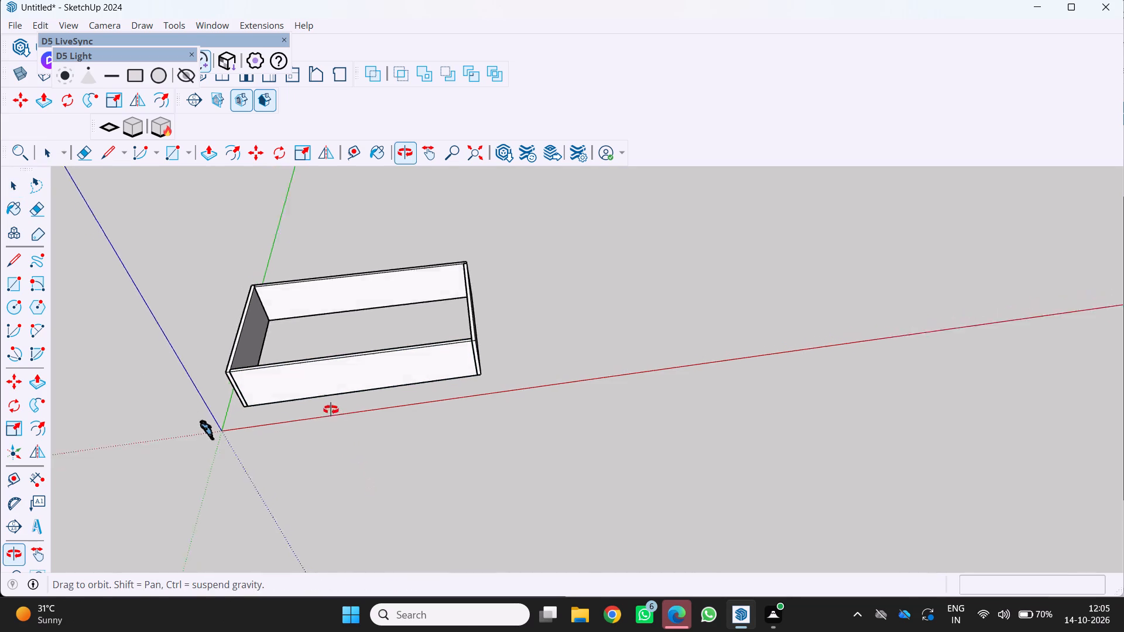
{"action": "middle_click_drag", "start_coordinate": [331, 410], "coordinate": [336, 368]}
{"action": "scroll", "coordinate": [342, 360], "scroll_direction": "up", "scroll_amount": 16}
{"action": "scroll", "coordinate": [477, 309], "scroll_direction": "up", "scroll_amount": 4}
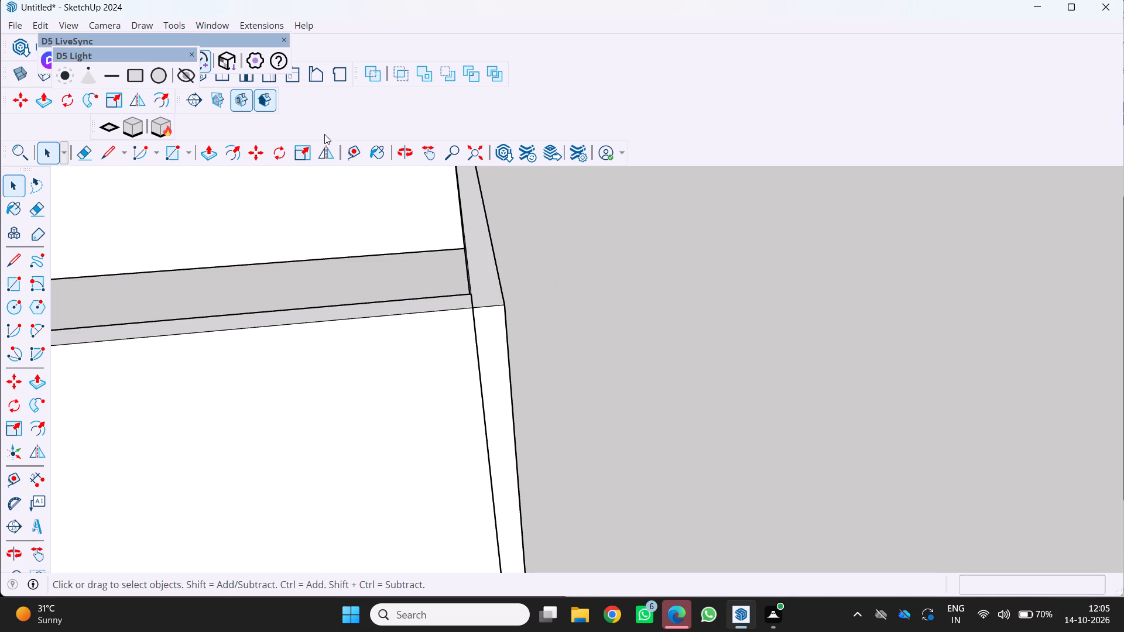
{"action": "scroll", "coordinate": [369, 134], "scroll_direction": "down", "scroll_amount": 2}
{"action": "scroll", "coordinate": [395, 216], "scroll_direction": "down", "scroll_amount": 2}
{"action": "middle_click_drag", "start_coordinate": [422, 273], "coordinate": [366, 243]}
{"action": "scroll", "coordinate": [375, 248], "scroll_direction": "down", "scroll_amount": 5}
{"action": "middle_click_drag", "start_coordinate": [375, 245], "coordinate": [496, 246]}
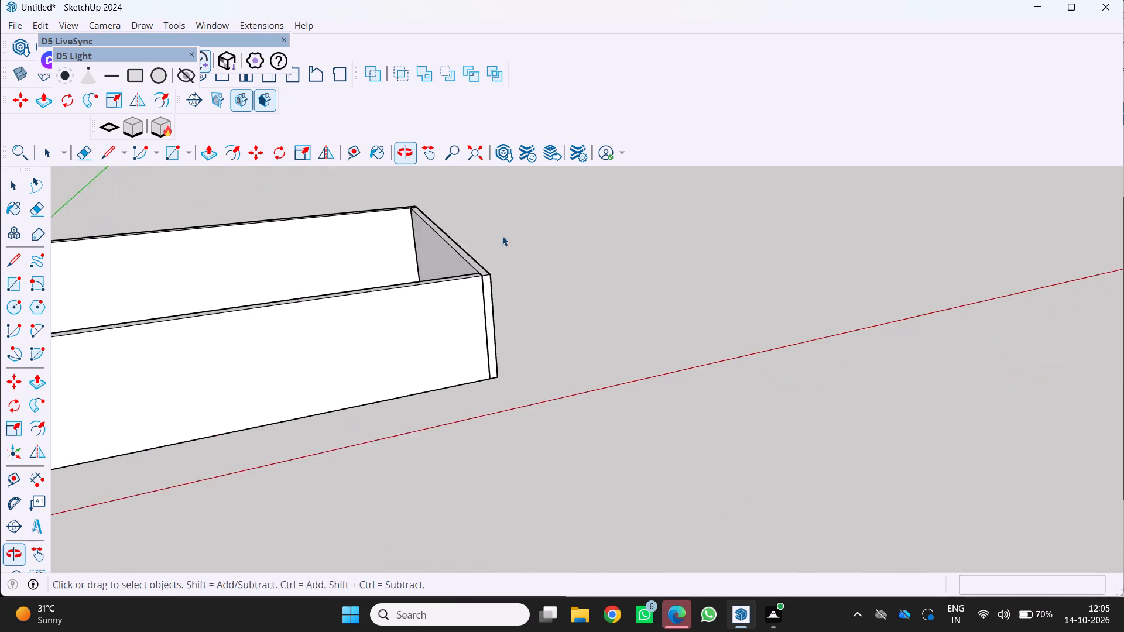
{"action": "scroll", "coordinate": [495, 241], "scroll_direction": "down", "scroll_amount": 6}
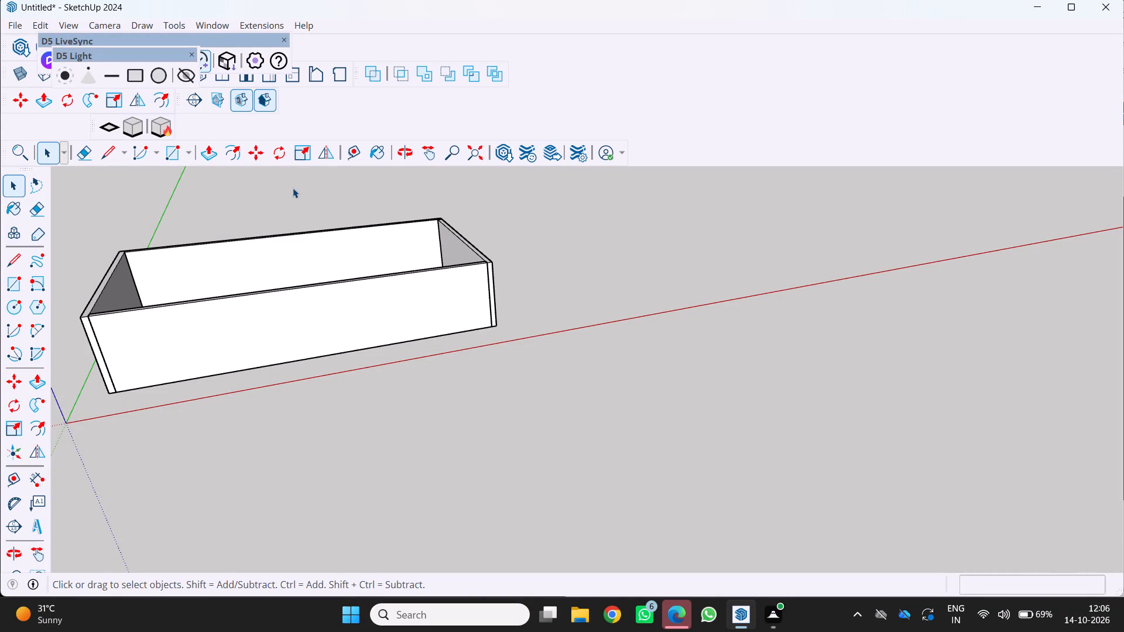
{"action": "scroll", "coordinate": [293, 186], "scroll_direction": "down", "scroll_amount": 3}
{"action": "middle_click_drag", "start_coordinate": [322, 232], "coordinate": [276, 181]}
{"action": "scroll", "coordinate": [281, 188], "scroll_direction": "up", "scroll_amount": 9}
{"action": "scroll", "coordinate": [251, 233], "scroll_direction": "up", "scroll_amount": 3}
{"action": "scroll", "coordinate": [252, 234], "scroll_direction": "down", "scroll_amount": 4}
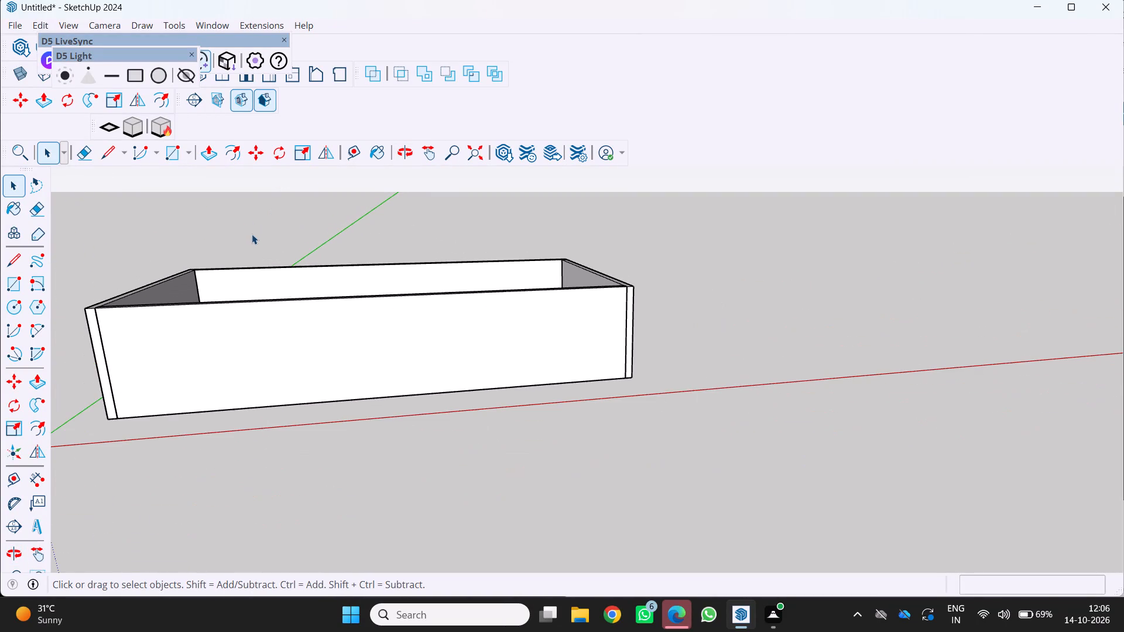
{"action": "scroll", "coordinate": [259, 305], "scroll_direction": "down", "scroll_amount": 1}
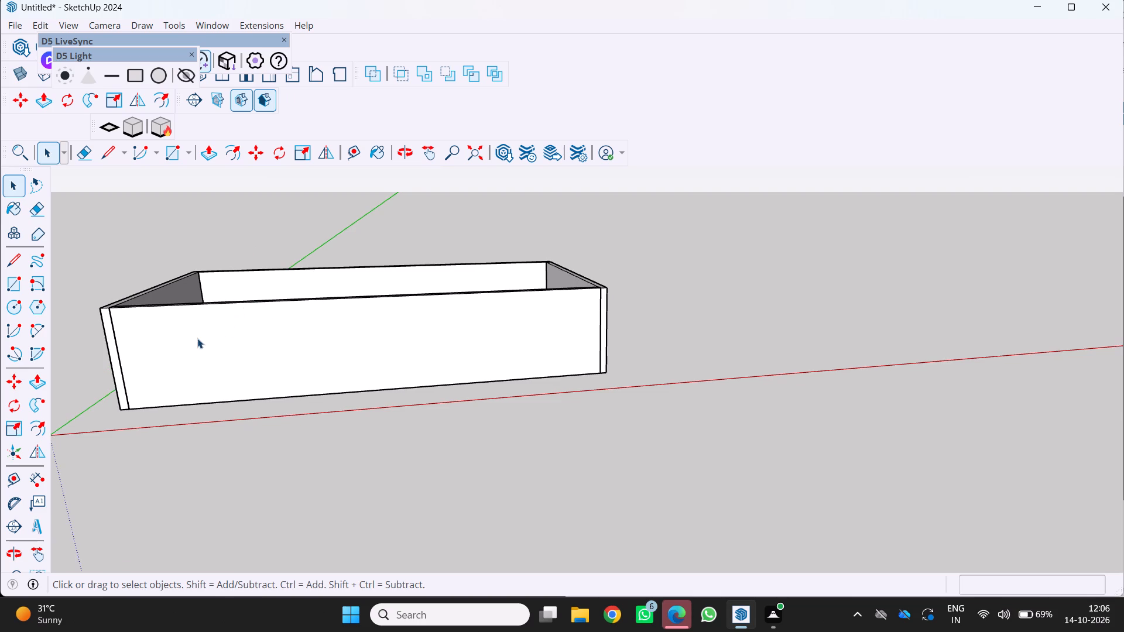
{"action": "scroll", "coordinate": [191, 329], "scroll_direction": "down", "scroll_amount": 1}
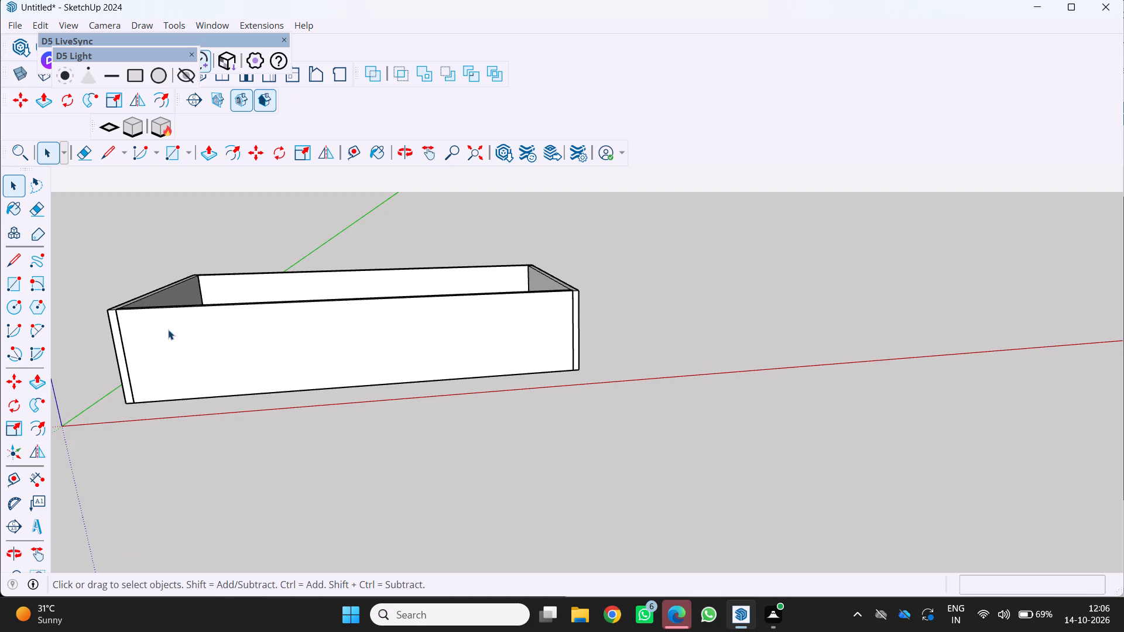
Examine the front wall and the four-walled enclosure from low and high viewpoints.
{"action": "scroll", "coordinate": [101, 354], "scroll_direction": "up", "scroll_amount": 7}
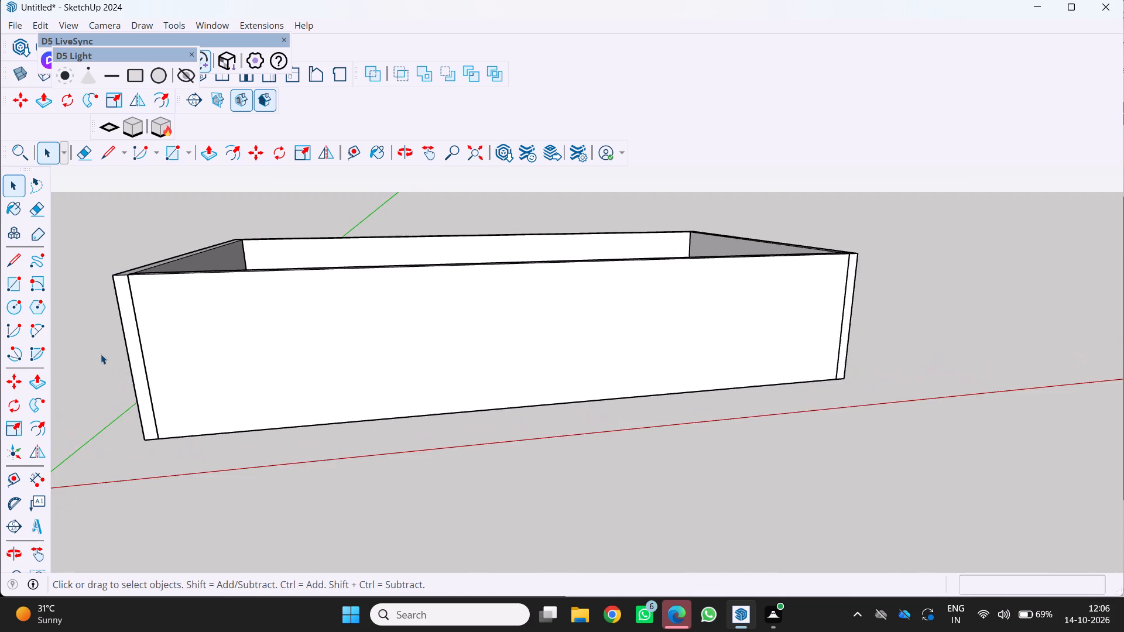
{"action": "middle_click_drag", "start_coordinate": [101, 354], "coordinate": [101, 335]}
{"action": "scroll", "coordinate": [101, 354], "scroll_direction": "up", "scroll_amount": 1}
{"action": "middle_click", "coordinate": [101, 335]}
{"action": "scroll", "coordinate": [104, 333], "scroll_direction": "down", "scroll_amount": 4}
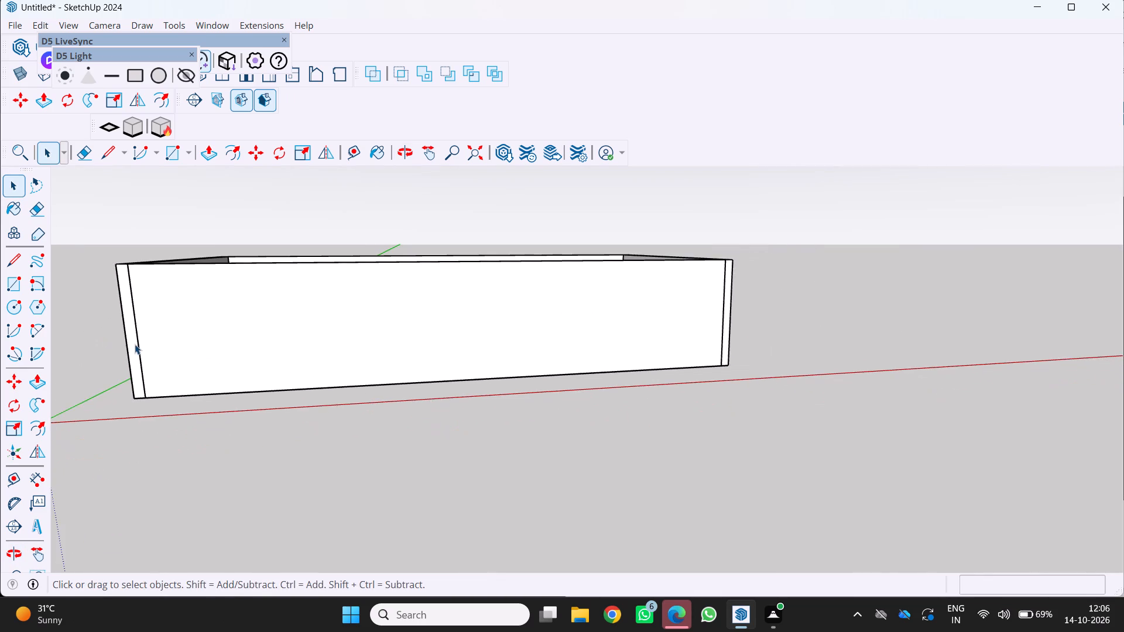
{"action": "scroll", "coordinate": [135, 344], "scroll_direction": "down", "scroll_amount": 2}
{"action": "middle_click_drag", "start_coordinate": [138, 346], "coordinate": [162, 367]}
{"action": "scroll", "coordinate": [162, 367], "scroll_direction": "down", "scroll_amount": 4}
{"action": "middle_click", "coordinate": [162, 367]}
{"action": "middle_click", "coordinate": [162, 367]}
{"action": "middle_click_drag", "start_coordinate": [542, 491], "coordinate": [482, 456]}
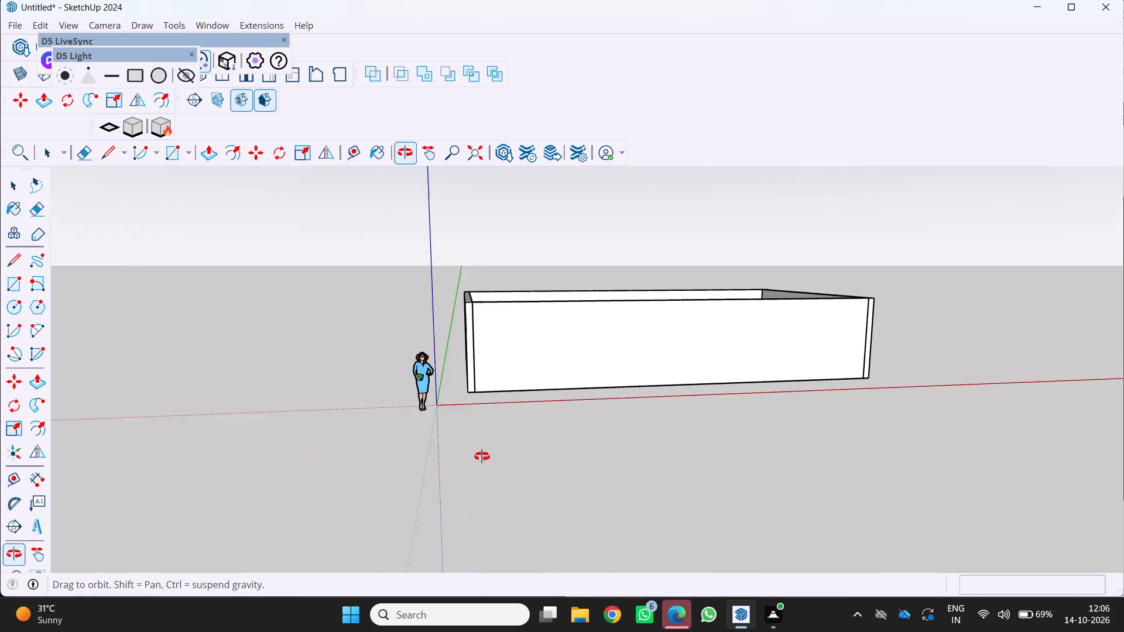
{"action": "middle_click_drag", "start_coordinate": [482, 456], "coordinate": [467, 450]}
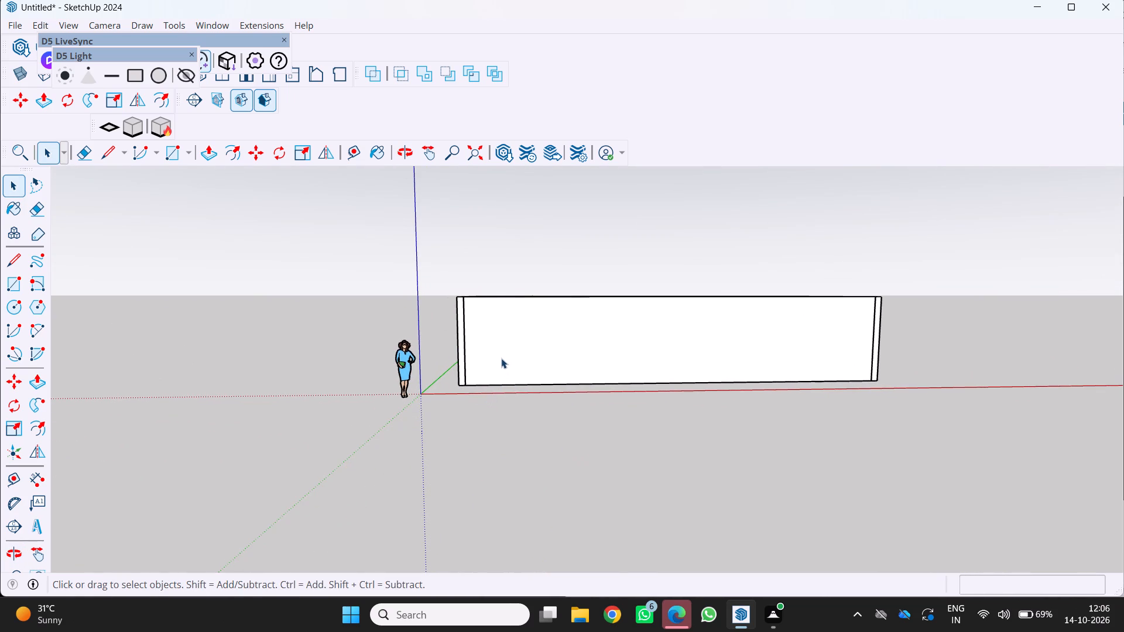
{"action": "scroll", "coordinate": [534, 346], "scroll_direction": "up", "scroll_amount": 4}
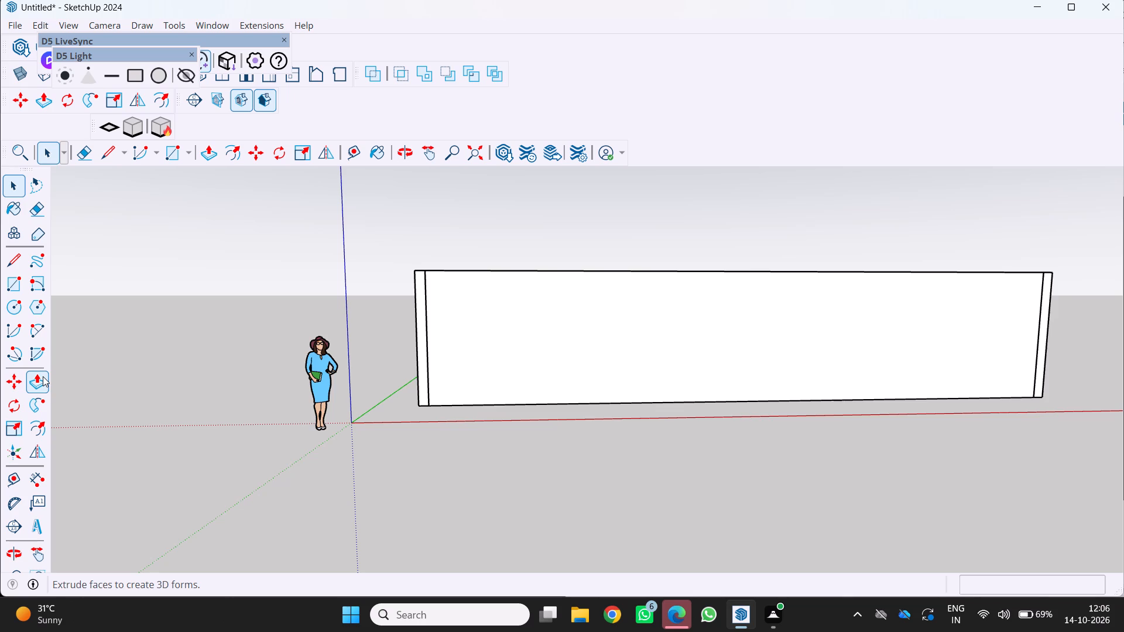
{"action": "scroll", "coordinate": [142, 380], "scroll_direction": "down", "scroll_amount": 4}
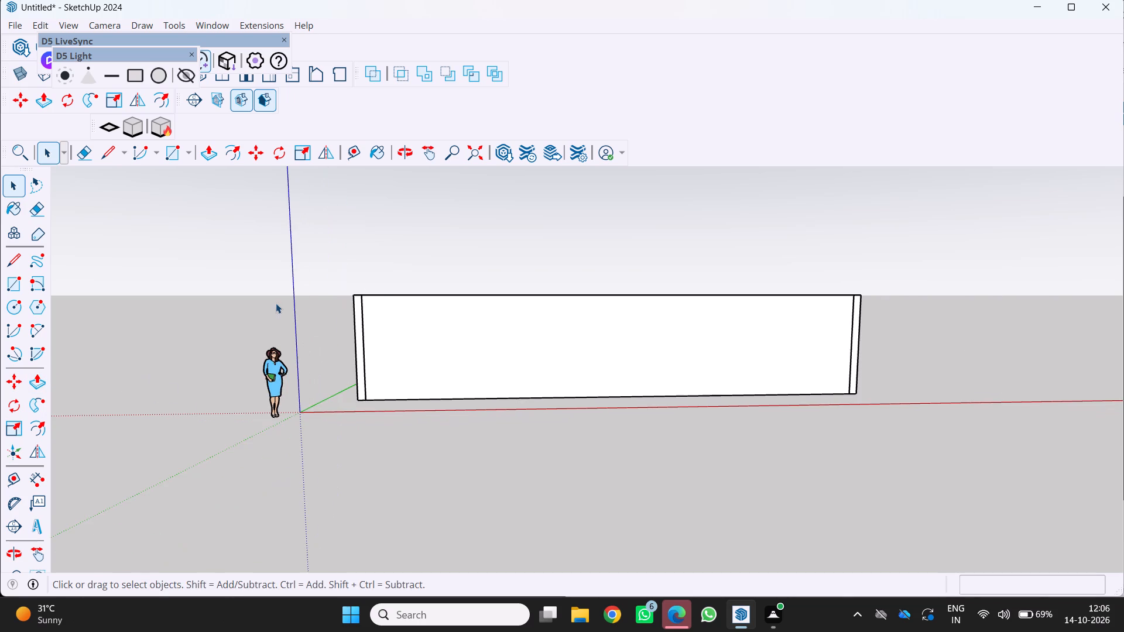
{"action": "scroll", "coordinate": [276, 303], "scroll_direction": "down", "scroll_amount": 1}
{"action": "middle_click_drag", "start_coordinate": [276, 303], "coordinate": [302, 386]}
{"action": "scroll", "coordinate": [309, 355], "scroll_direction": "down", "scroll_amount": 2}
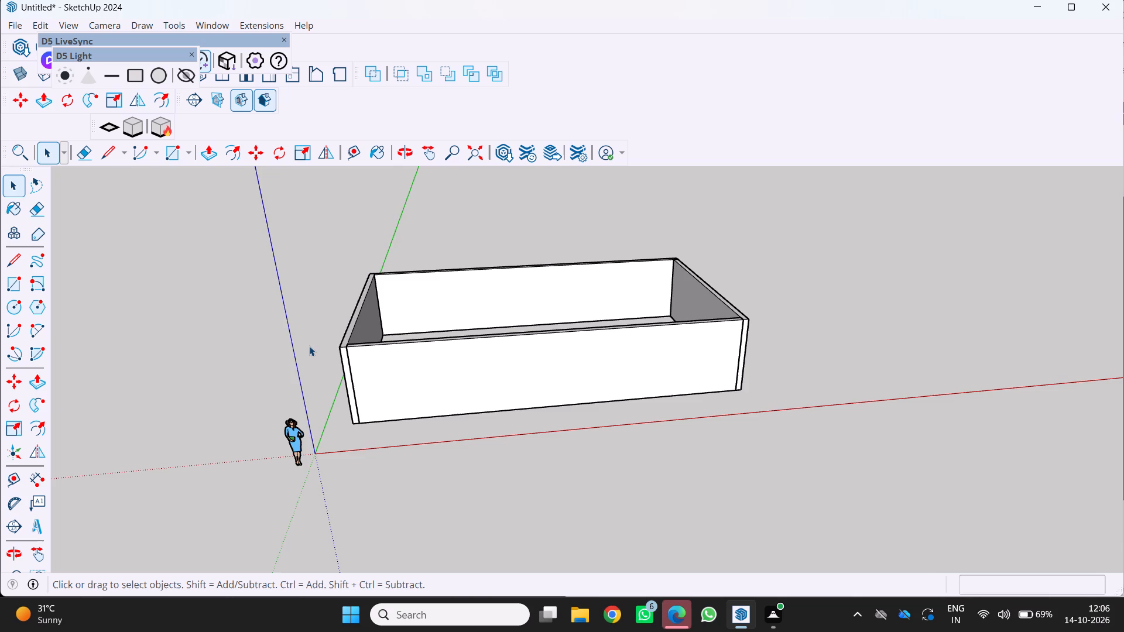
{"action": "middle_click_drag", "start_coordinate": [415, 382], "coordinate": [388, 318]}
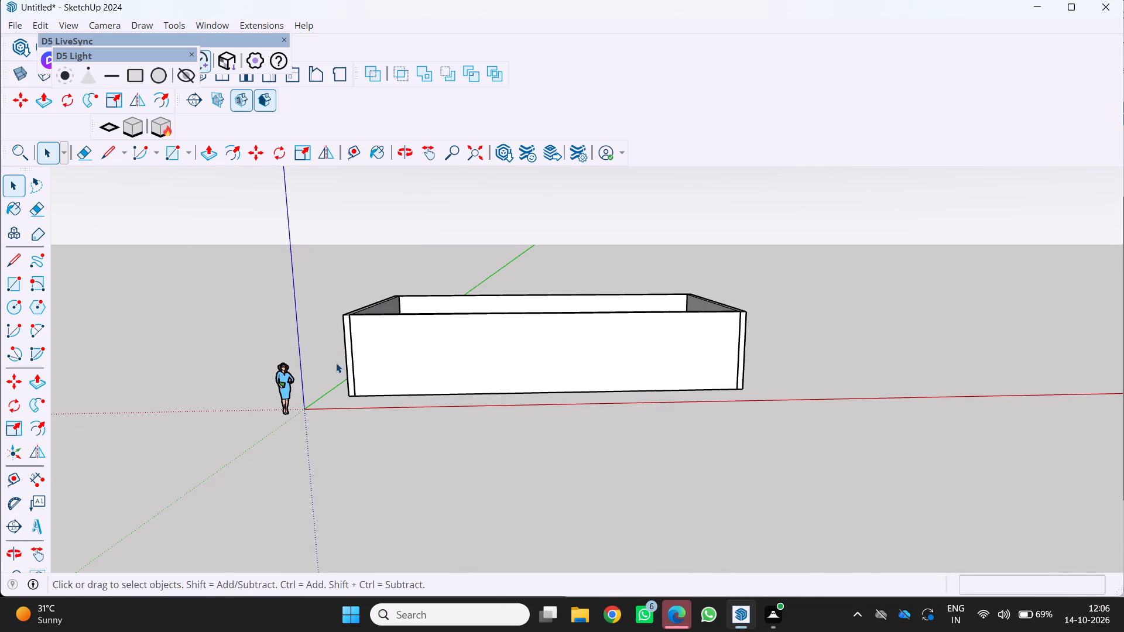
Draw a 10' 1" by 9" rectangle over the exposed front end of the side wall nearest the origin.
{"action": "scroll", "coordinate": [361, 341], "scroll_direction": "up", "scroll_amount": 2}
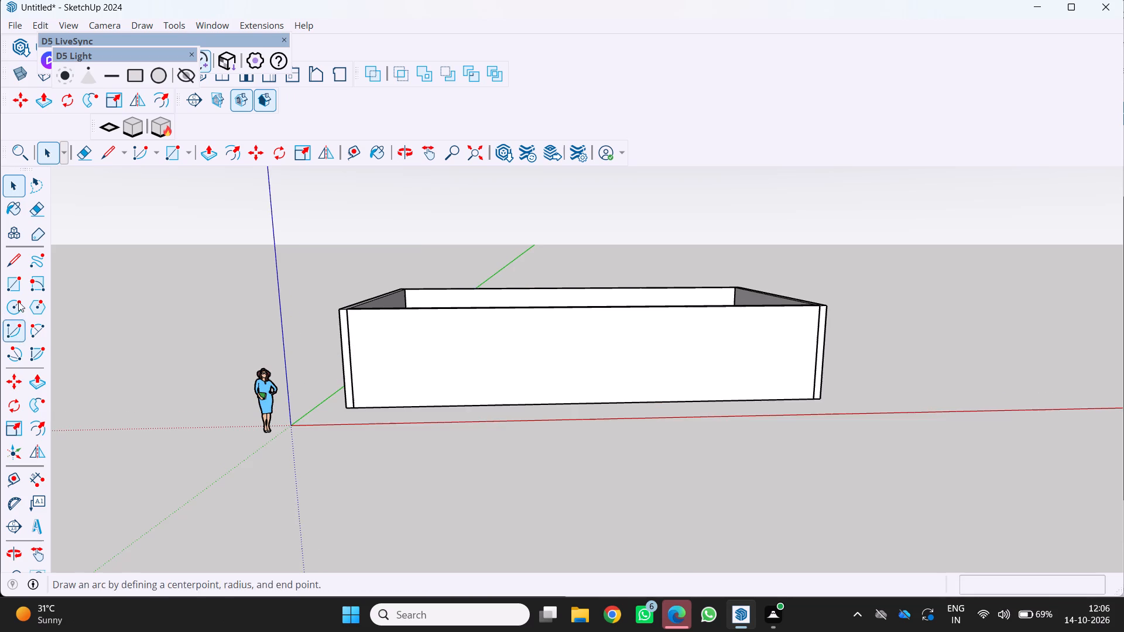
{"action": "left_click", "coordinate": [15, 287]}
{"action": "scroll", "coordinate": [392, 419], "scroll_direction": "up", "scroll_amount": 4}
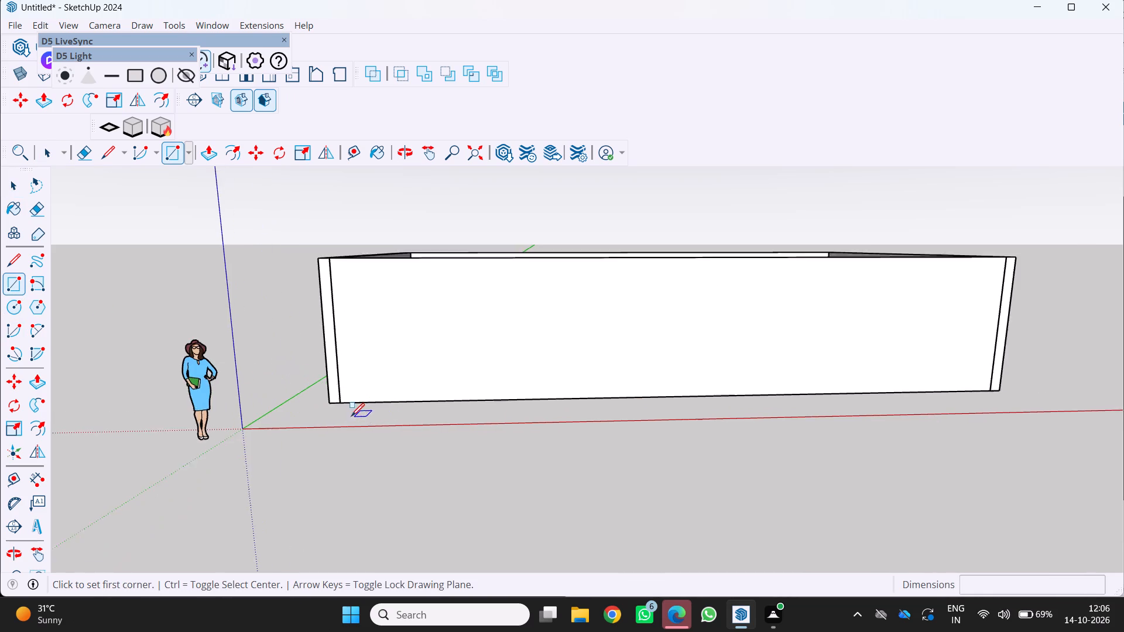
{"action": "scroll", "coordinate": [351, 416], "scroll_direction": "up", "scroll_amount": 1}
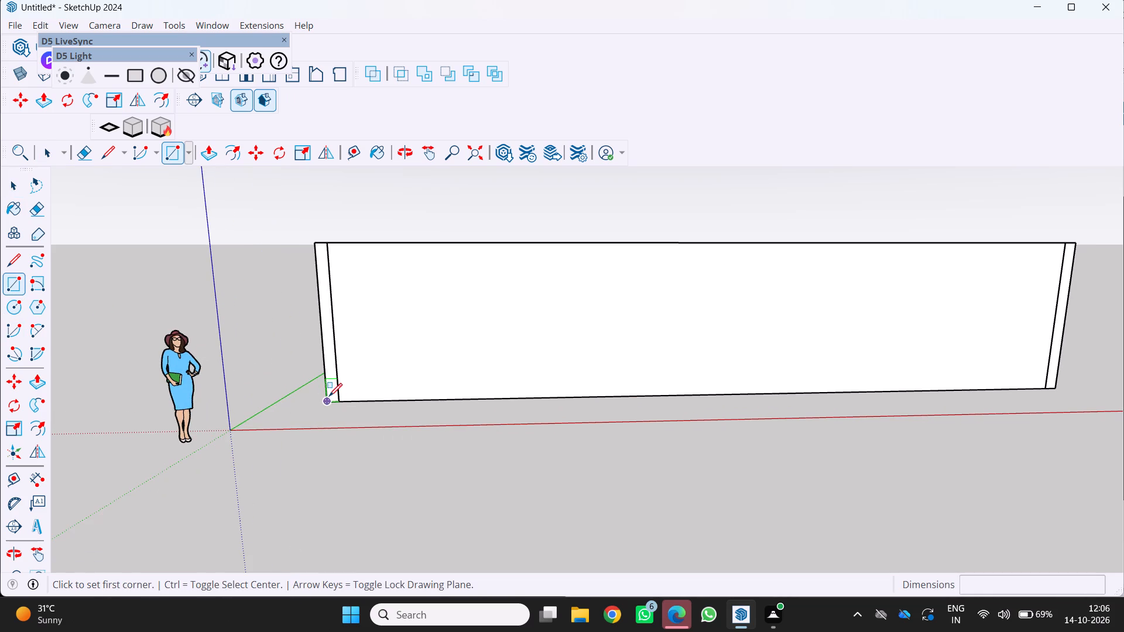
{"action": "left_click", "coordinate": [327, 400]}
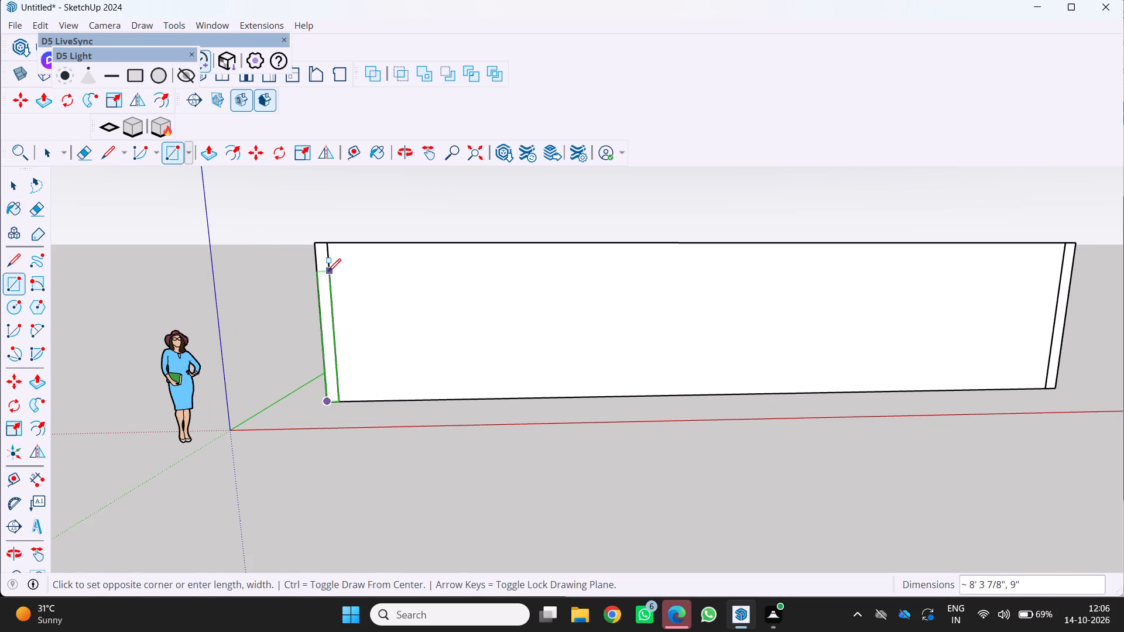
{"action": "scroll", "coordinate": [328, 272], "scroll_direction": "up", "scroll_amount": 3}
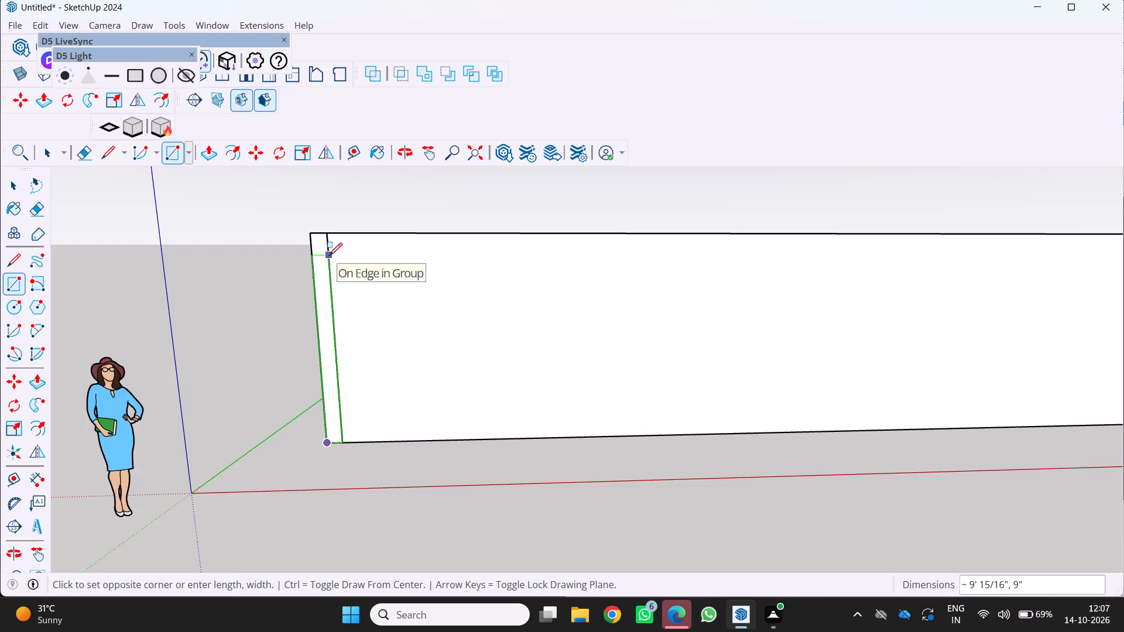
{"action": "left_click", "coordinate": [331, 238]}
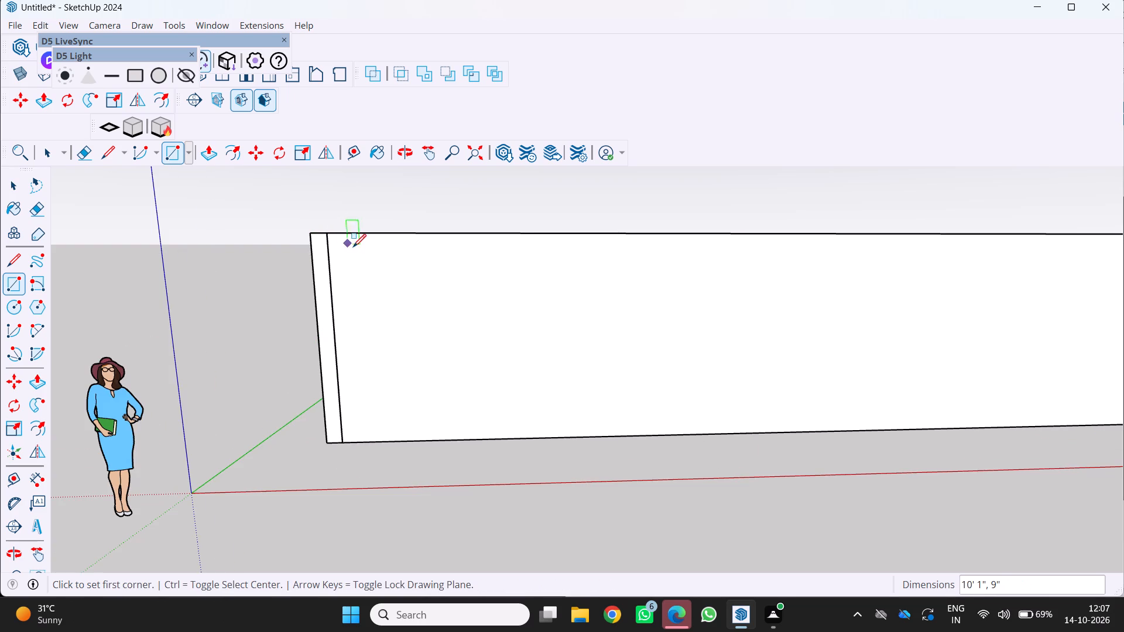
Draw a header rectangle about 6' 9" by 10 1/2" along the front wall's top edge, starting at the side wall strip.
{"action": "left_click", "coordinate": [333, 236]}
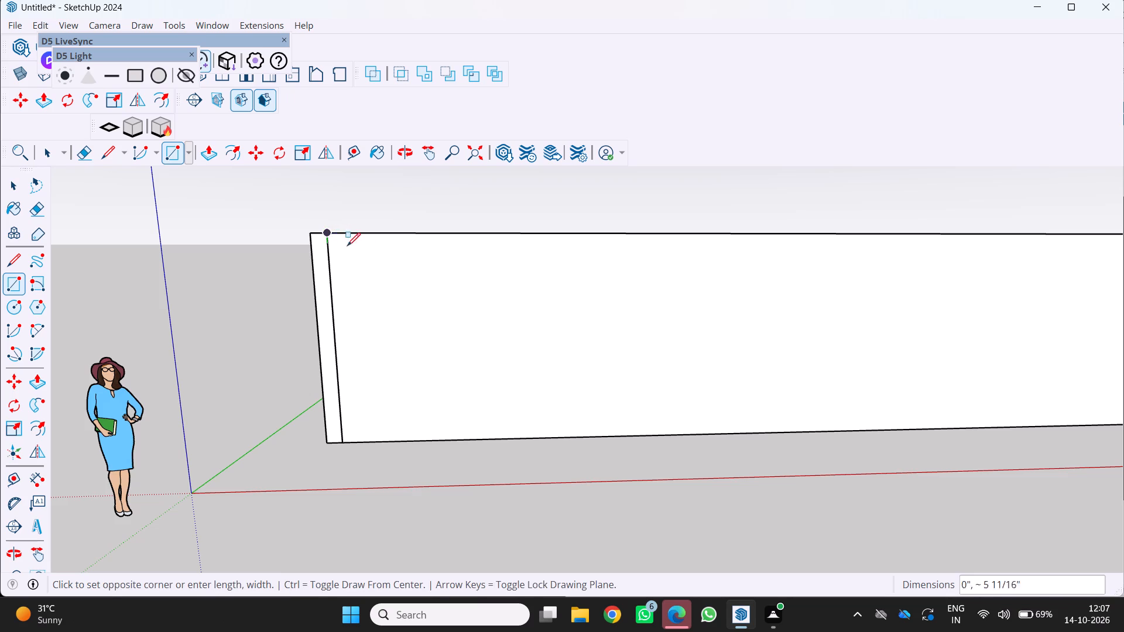
{"action": "left_click", "coordinate": [476, 252]}
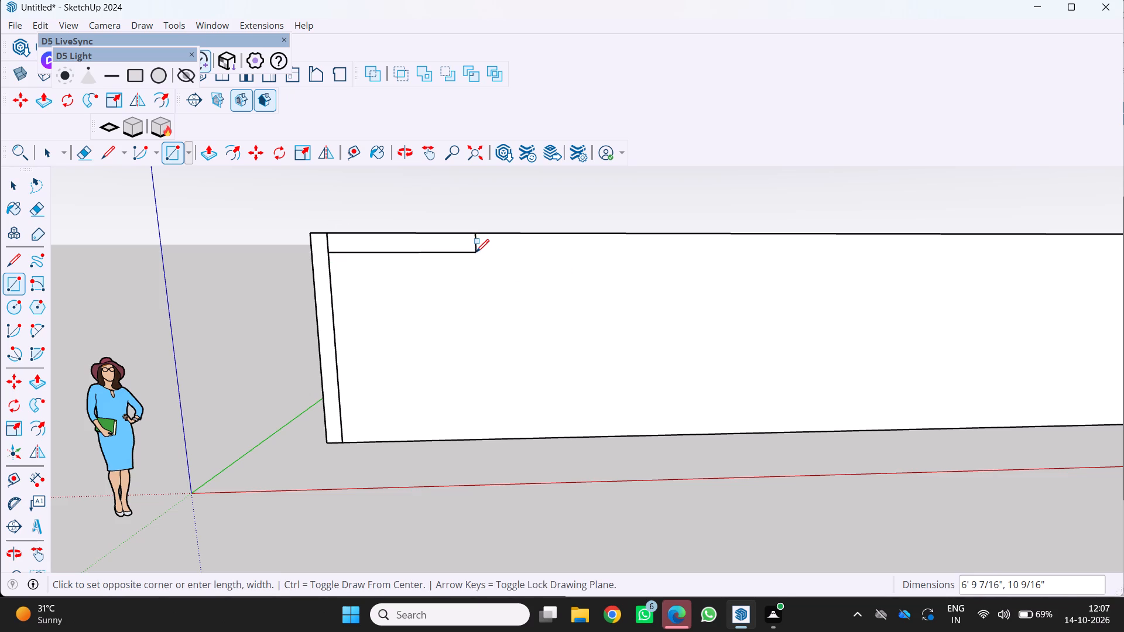
Draw a vertical rectangle about 12" wide from the header's lower free corner down to the front wall's base.
{"action": "left_click", "coordinate": [476, 252]}
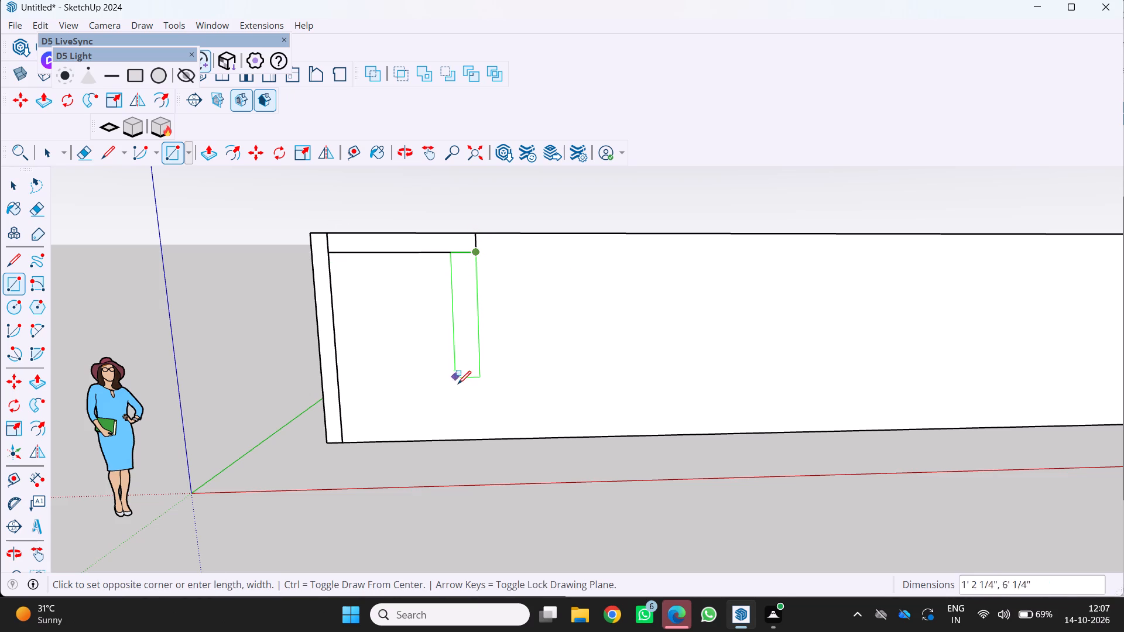
{"action": "left_click", "coordinate": [462, 441]}
Erase the short edge separating the header rectangle from the vertical strip below it, merging them into one L-shaped face.
{"action": "scroll", "coordinate": [460, 439], "scroll_direction": "down", "scroll_amount": 16}
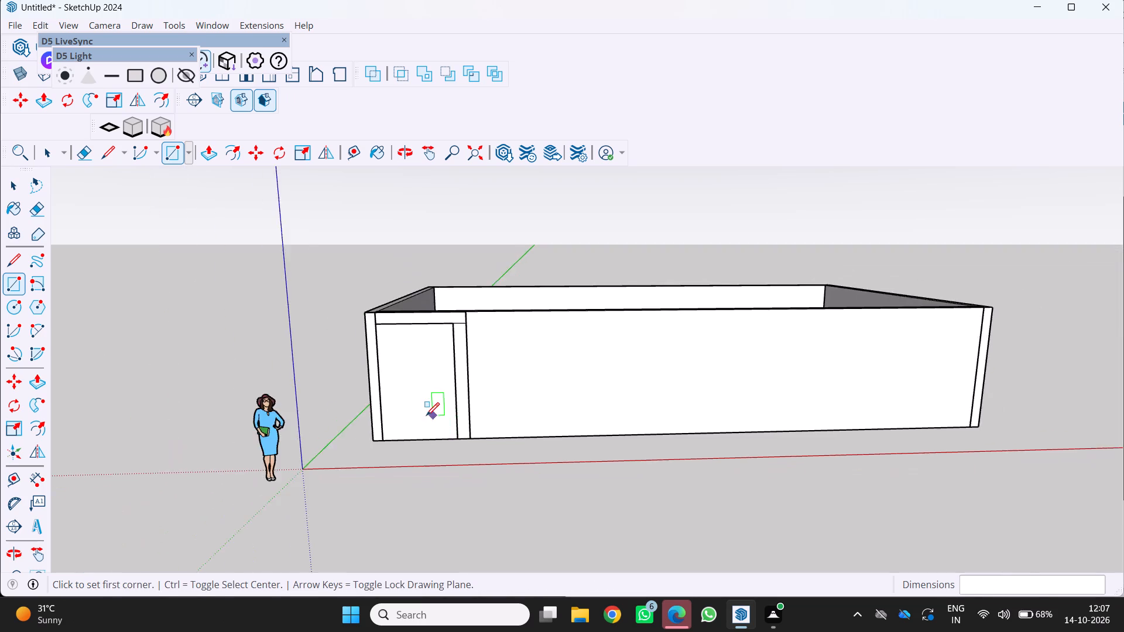
{"action": "scroll", "coordinate": [426, 415], "scroll_direction": "down", "scroll_amount": 2}
{"action": "middle_click_drag", "start_coordinate": [533, 441], "coordinate": [501, 469]}
{"action": "scroll", "coordinate": [501, 469], "scroll_direction": "down", "scroll_amount": 4}
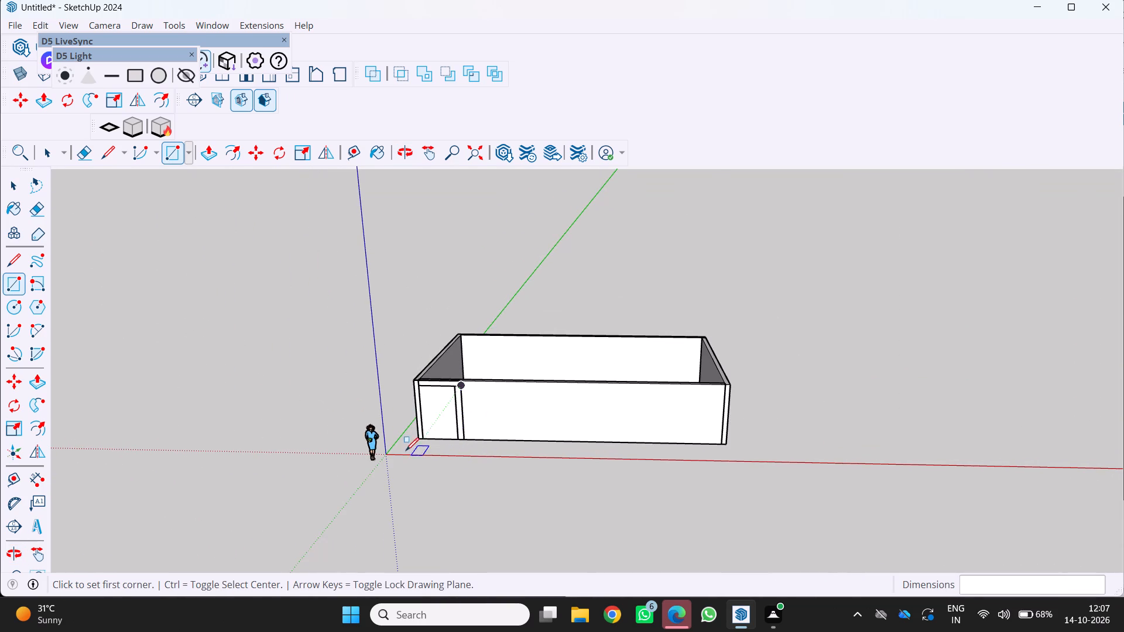
{"action": "scroll", "coordinate": [454, 379], "scroll_direction": "up", "scroll_amount": 4}
{"action": "scroll", "coordinate": [406, 406], "scroll_direction": "up", "scroll_amount": 4}
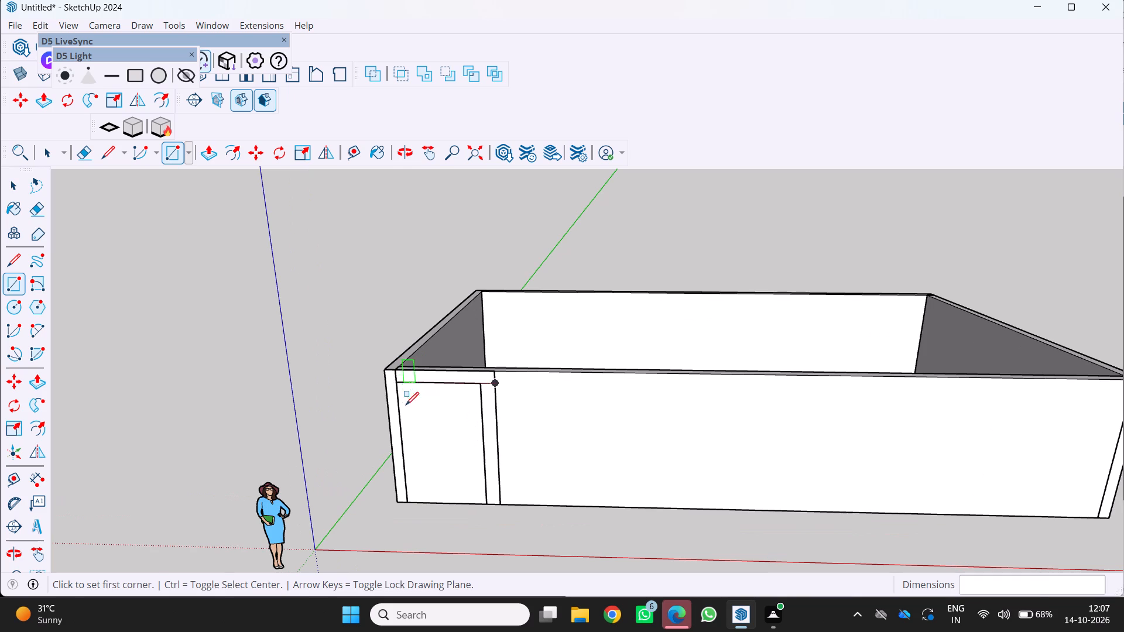
{"action": "key", "text": "e"}
{"action": "scroll", "coordinate": [505, 424], "scroll_direction": "up", "scroll_amount": 7}
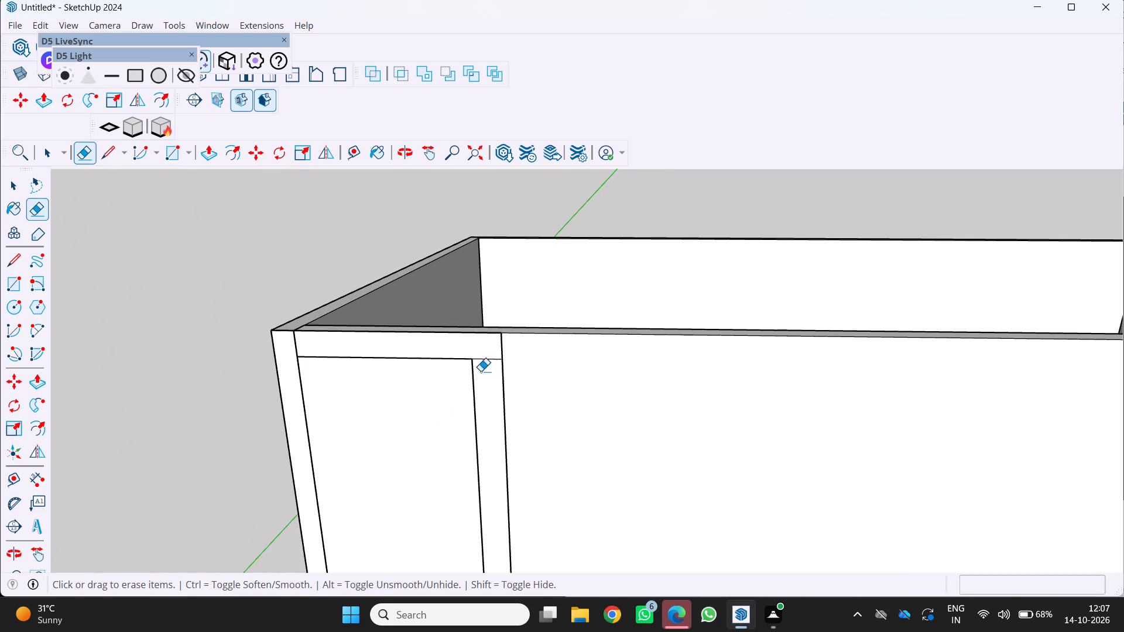
{"action": "left_click", "coordinate": [493, 362]}
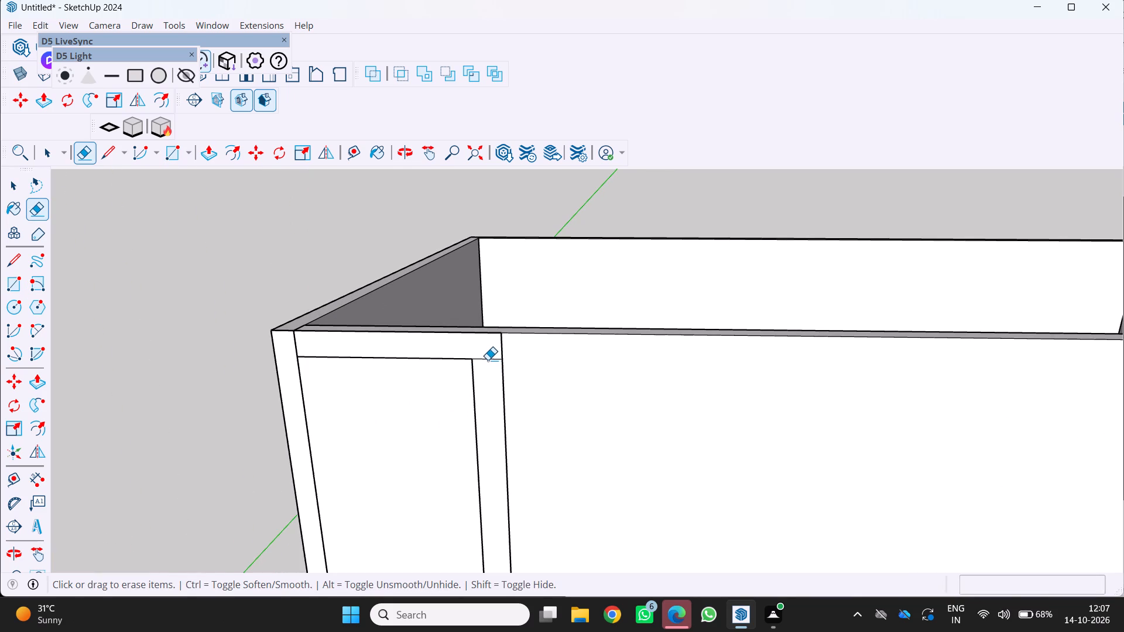
{"action": "left_click", "coordinate": [488, 360]}
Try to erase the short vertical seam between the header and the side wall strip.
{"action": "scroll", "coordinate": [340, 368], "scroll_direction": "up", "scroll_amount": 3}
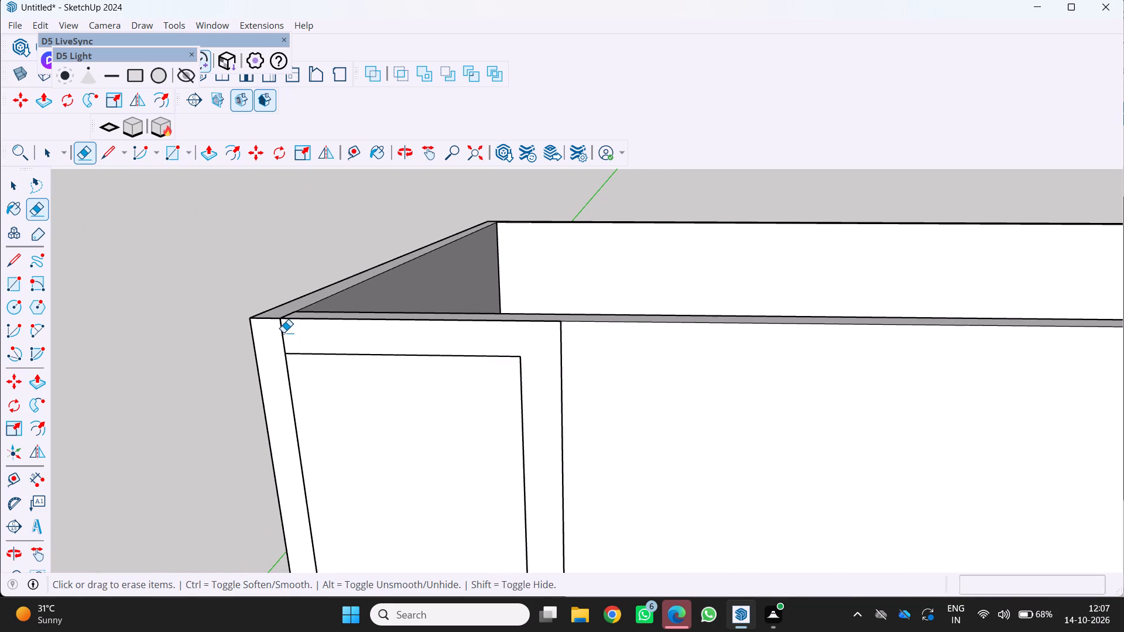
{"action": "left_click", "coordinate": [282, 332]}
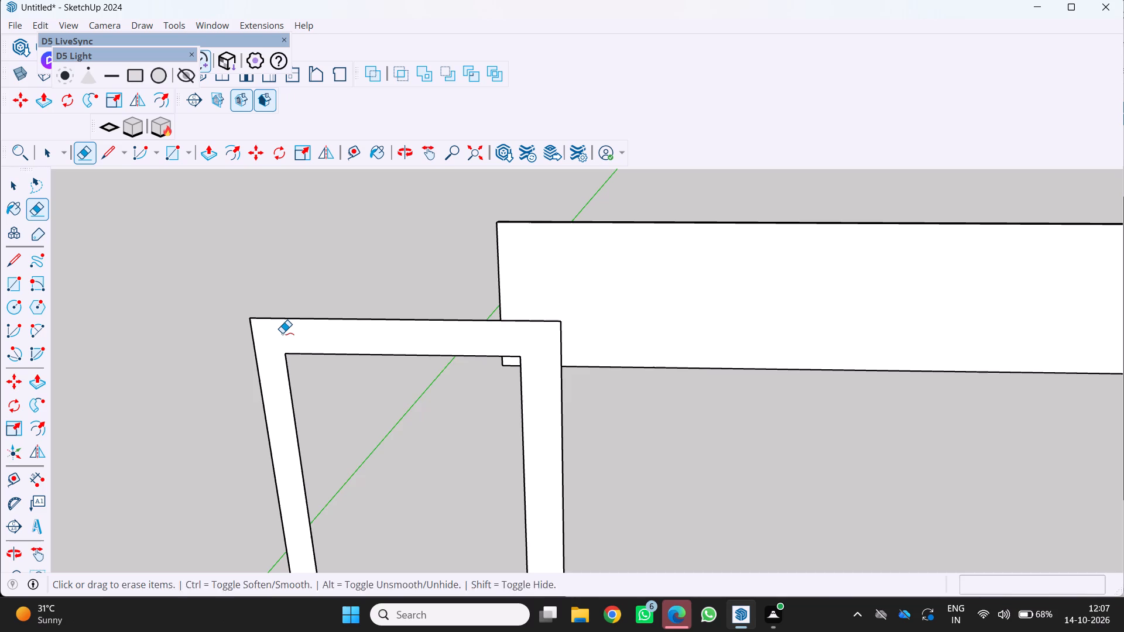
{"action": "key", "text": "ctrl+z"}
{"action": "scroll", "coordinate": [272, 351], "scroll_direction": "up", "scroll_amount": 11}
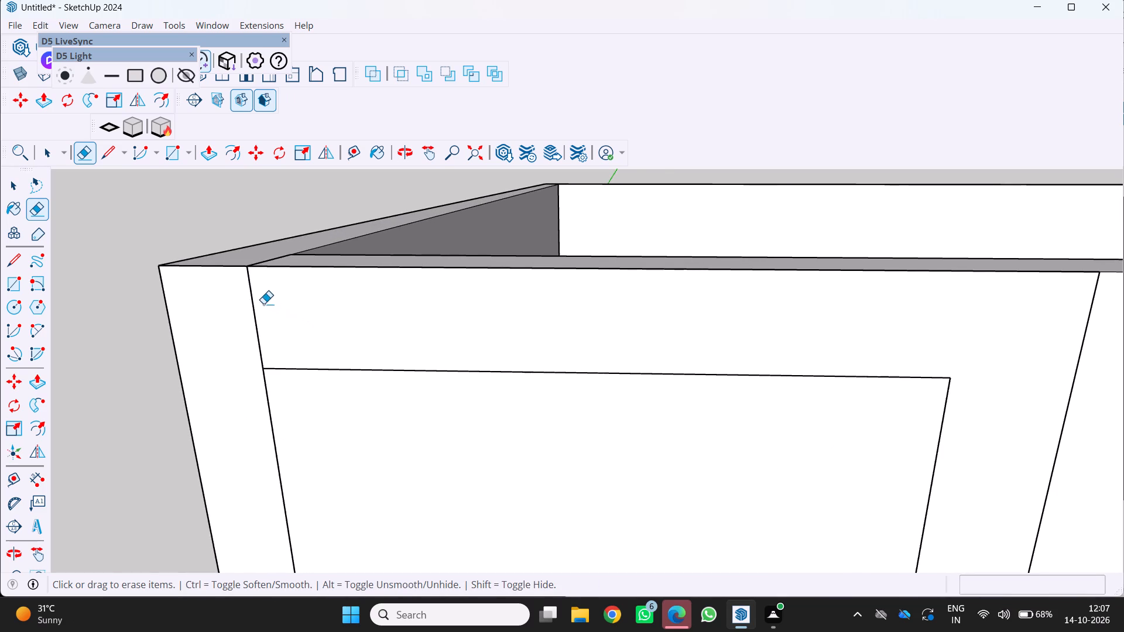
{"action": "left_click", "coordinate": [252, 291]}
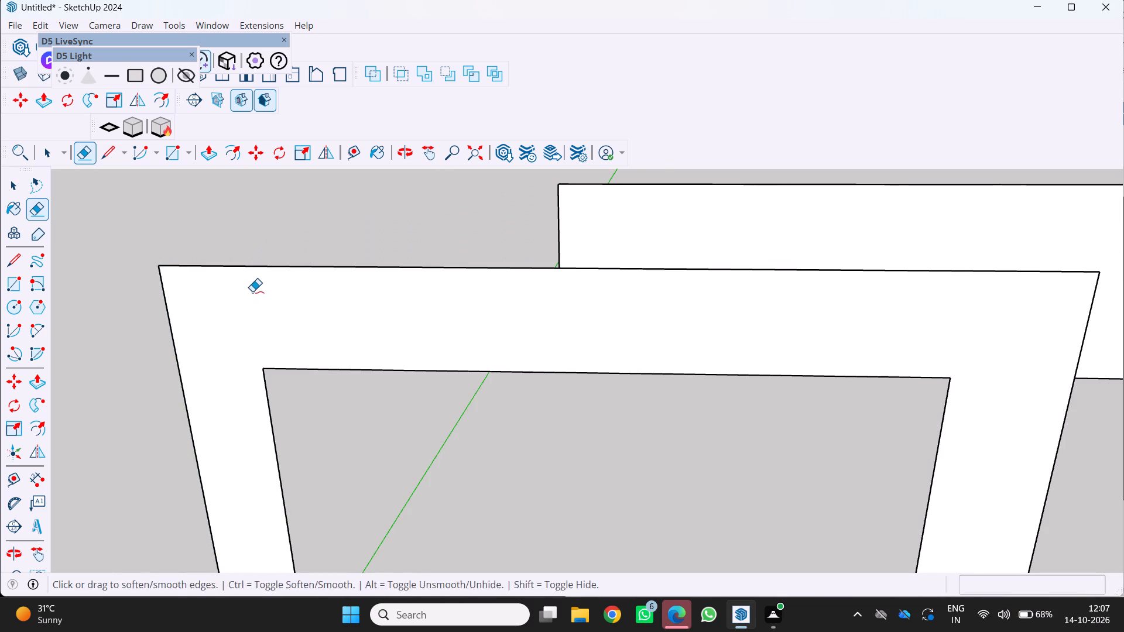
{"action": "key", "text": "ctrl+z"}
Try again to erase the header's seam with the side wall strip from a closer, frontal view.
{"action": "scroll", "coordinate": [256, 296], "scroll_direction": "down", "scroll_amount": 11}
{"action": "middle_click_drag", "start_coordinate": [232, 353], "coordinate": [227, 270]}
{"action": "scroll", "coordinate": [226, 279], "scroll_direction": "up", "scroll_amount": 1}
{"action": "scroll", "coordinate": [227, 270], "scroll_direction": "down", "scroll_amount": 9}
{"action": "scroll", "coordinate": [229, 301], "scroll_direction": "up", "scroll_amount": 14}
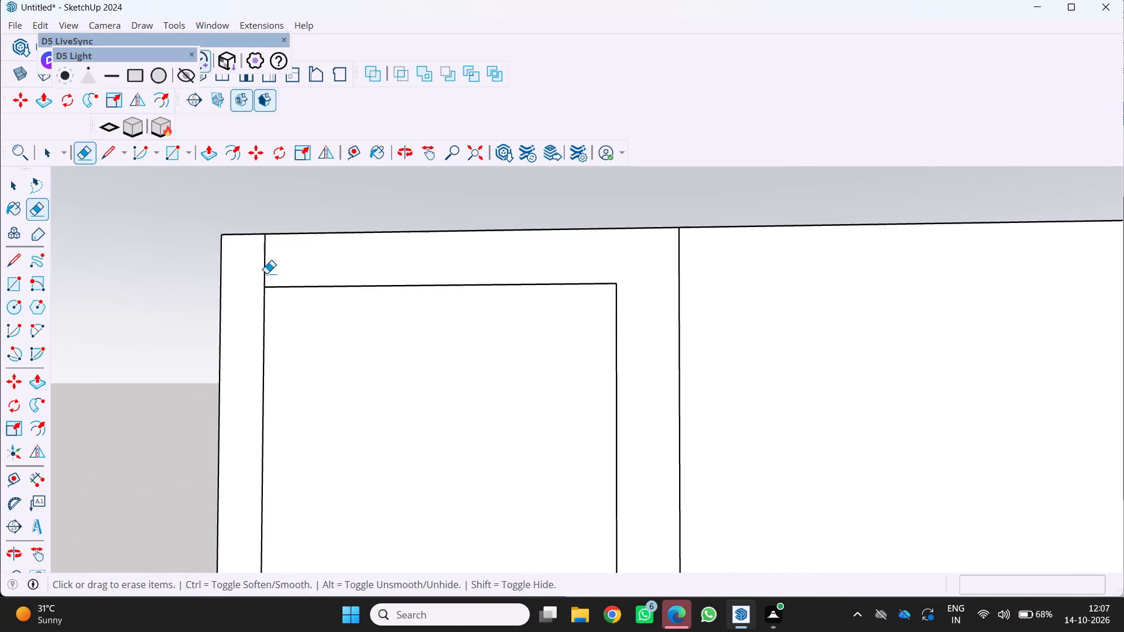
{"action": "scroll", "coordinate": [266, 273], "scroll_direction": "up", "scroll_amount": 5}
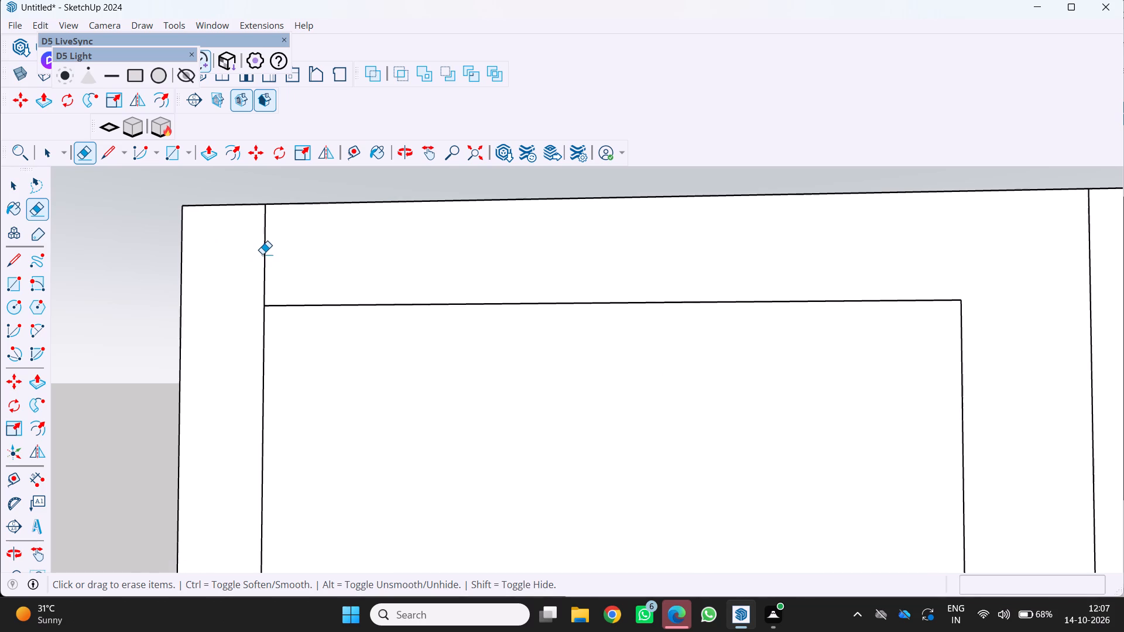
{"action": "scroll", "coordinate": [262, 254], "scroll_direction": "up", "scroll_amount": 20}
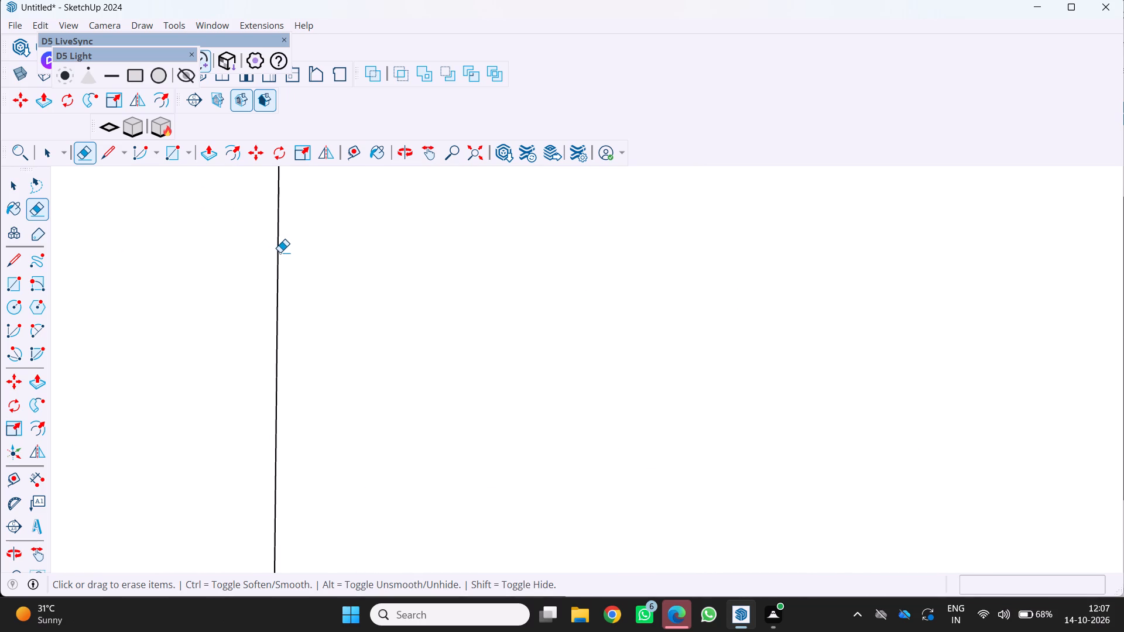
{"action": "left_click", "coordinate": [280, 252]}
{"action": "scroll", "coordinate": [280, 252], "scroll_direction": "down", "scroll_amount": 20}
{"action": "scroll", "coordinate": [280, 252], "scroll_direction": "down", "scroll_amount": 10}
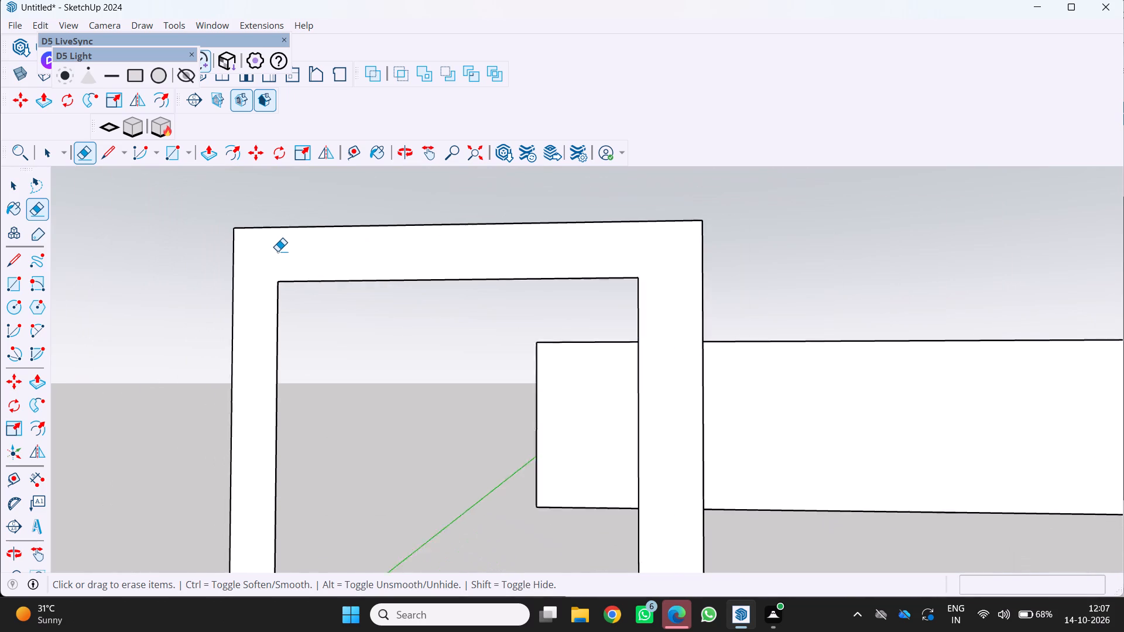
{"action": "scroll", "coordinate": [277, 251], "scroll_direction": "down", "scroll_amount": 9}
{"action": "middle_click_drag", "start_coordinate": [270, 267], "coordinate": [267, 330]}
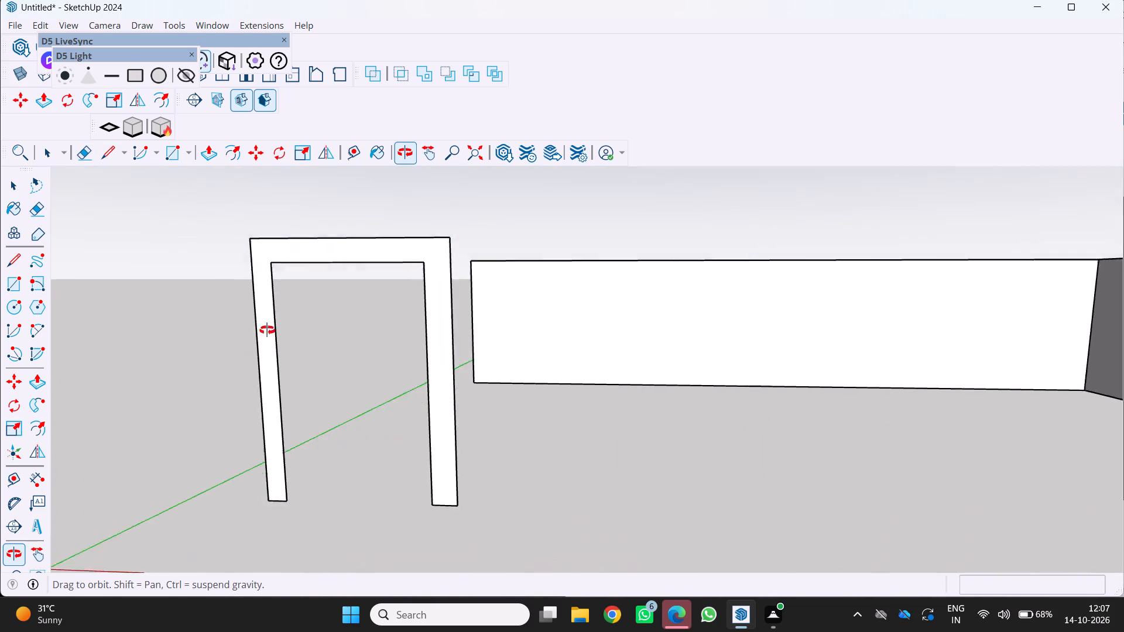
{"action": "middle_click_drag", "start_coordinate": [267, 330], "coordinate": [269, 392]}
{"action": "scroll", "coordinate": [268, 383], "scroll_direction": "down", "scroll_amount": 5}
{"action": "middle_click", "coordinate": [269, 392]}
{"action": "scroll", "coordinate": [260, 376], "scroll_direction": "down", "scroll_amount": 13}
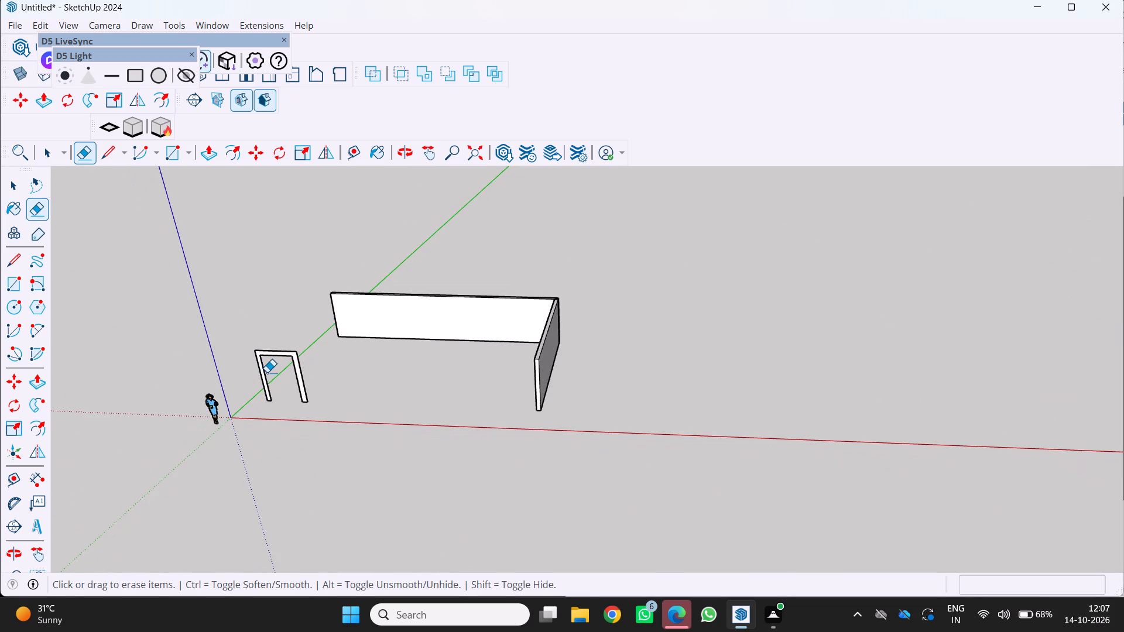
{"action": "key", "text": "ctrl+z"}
Push/Pull the L-shaped header-and-post face outward from the front wall by about 3'.
{"action": "scroll", "coordinate": [280, 367], "scroll_direction": "up", "scroll_amount": 1}
{"action": "middle_click_drag", "start_coordinate": [280, 367], "coordinate": [316, 366]}
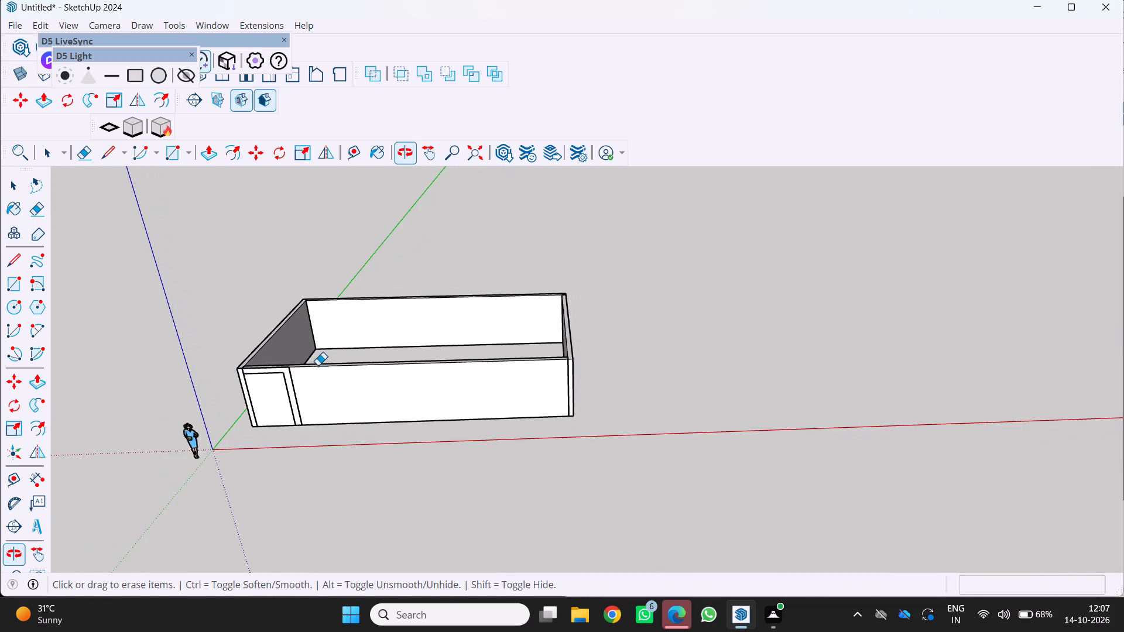
{"action": "scroll", "coordinate": [242, 407], "scroll_direction": "up", "scroll_amount": 3}
{"action": "key", "text": "p"}
{"action": "scroll", "coordinate": [288, 367], "scroll_direction": "up", "scroll_amount": 6}
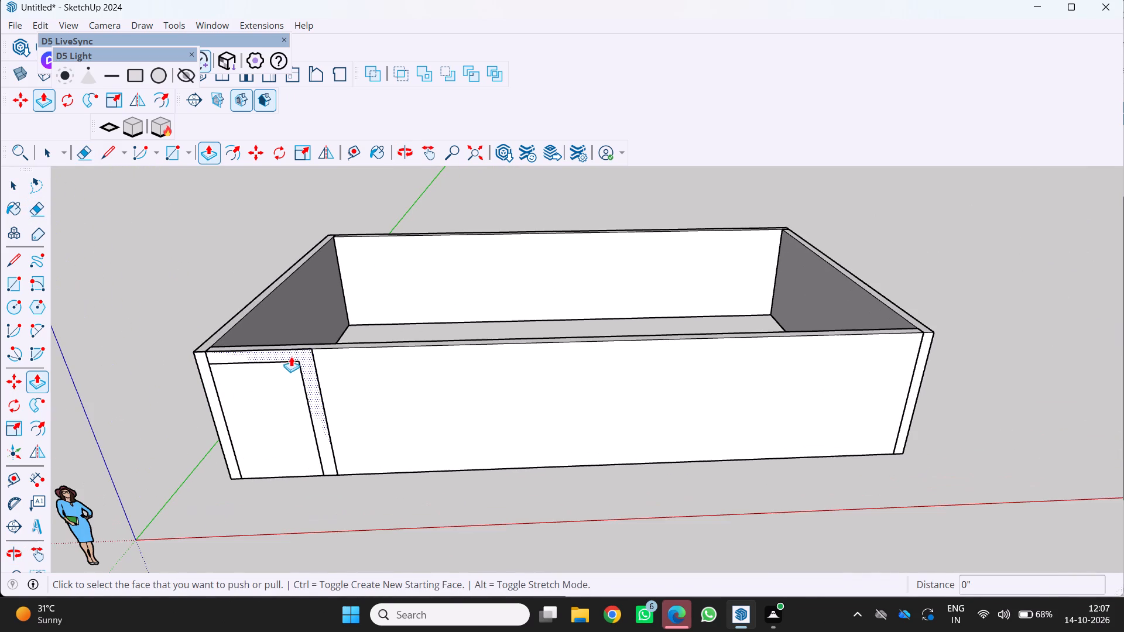
{"action": "left_click", "coordinate": [301, 358]}
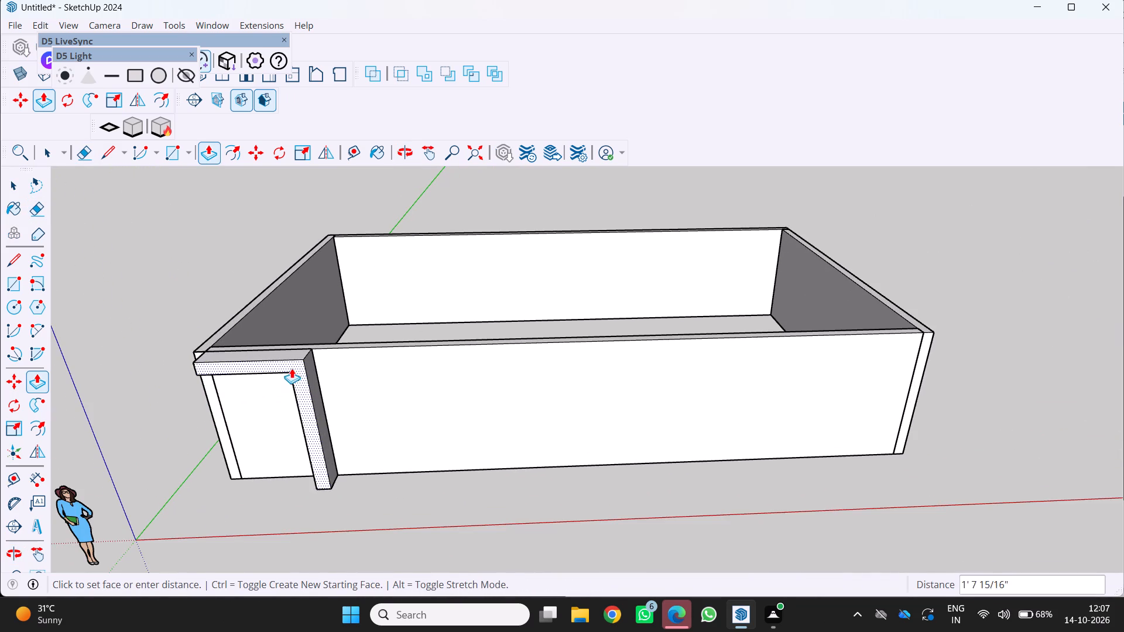
{"action": "middle_click_drag", "start_coordinate": [292, 368], "coordinate": [395, 332]}
{"action": "scroll", "coordinate": [395, 332], "scroll_direction": "down", "scroll_amount": 4}
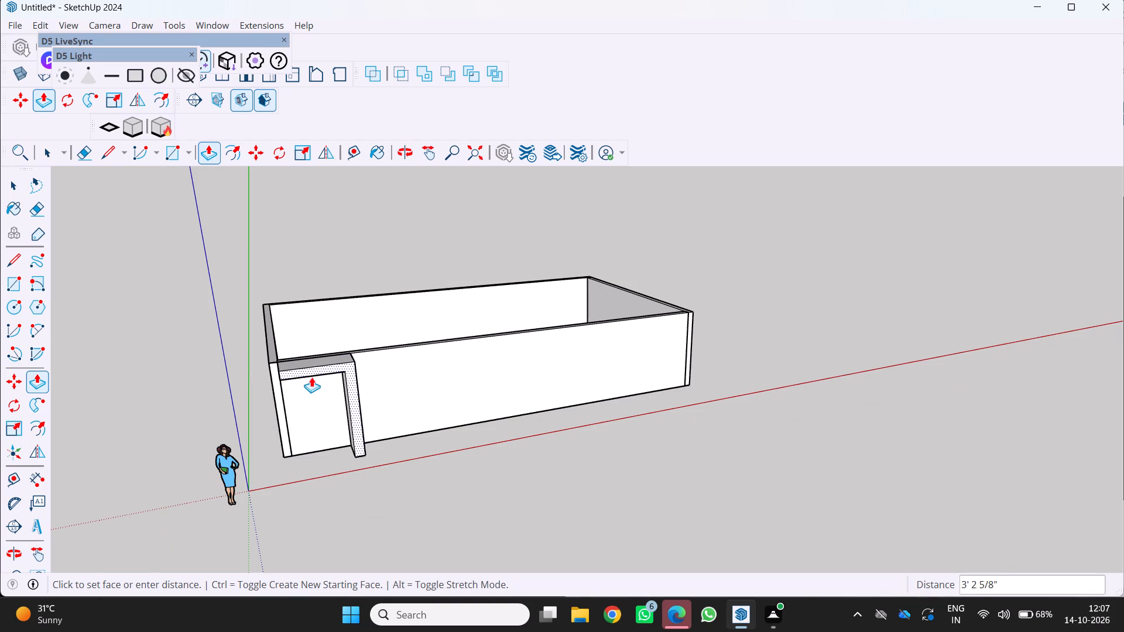
{"action": "left_click", "coordinate": [311, 377]}
Push/Pull the adjoining side wall strip's front face out flush with the projecting header, about 3'.
{"action": "scroll", "coordinate": [250, 399], "scroll_direction": "down", "scroll_amount": 1}
{"action": "middle_click_drag", "start_coordinate": [249, 399], "coordinate": [239, 354]}
{"action": "scroll", "coordinate": [277, 372], "scroll_direction": "up", "scroll_amount": 2}
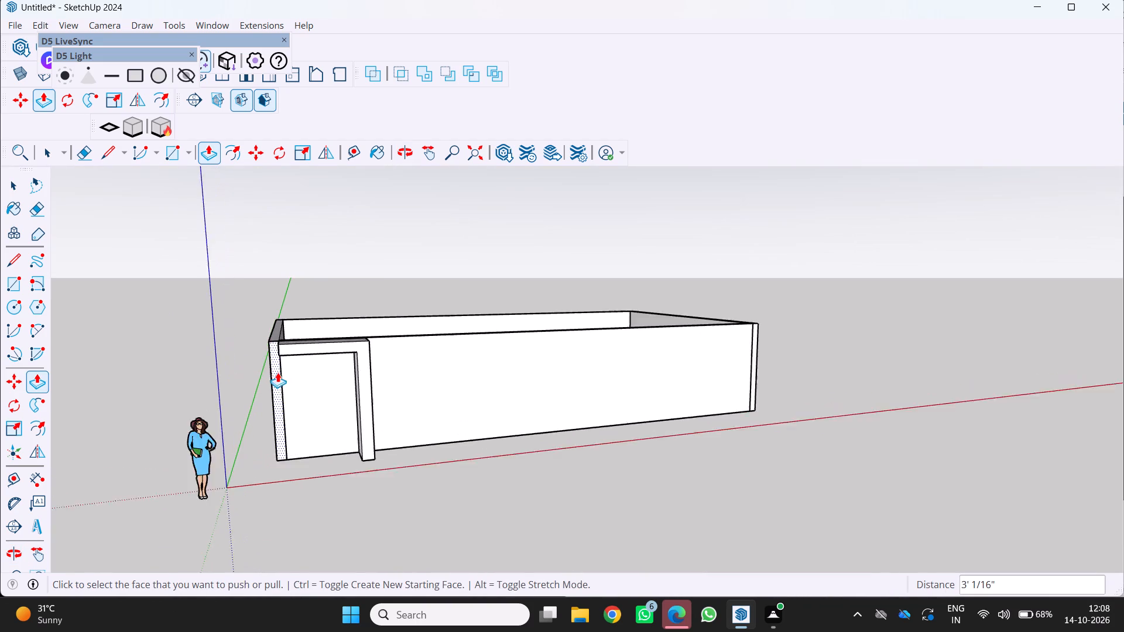
{"action": "scroll", "coordinate": [277, 372], "scroll_direction": "up", "scroll_amount": 5}
{"action": "left_click", "coordinate": [272, 373]}
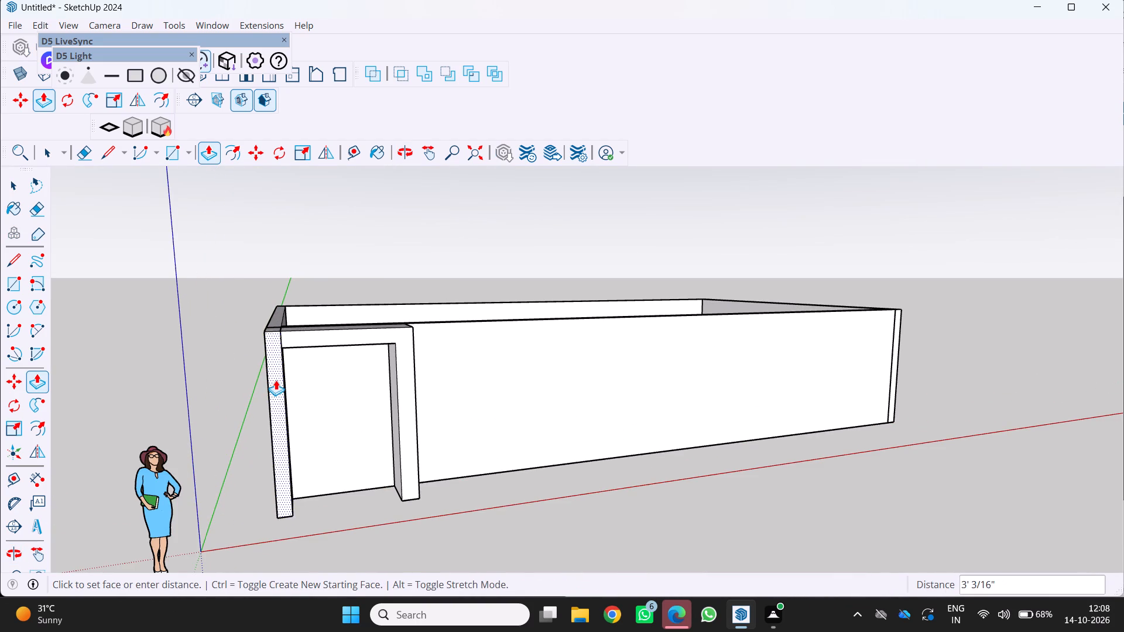
{"action": "scroll", "coordinate": [277, 379], "scroll_direction": "up", "scroll_amount": 3}
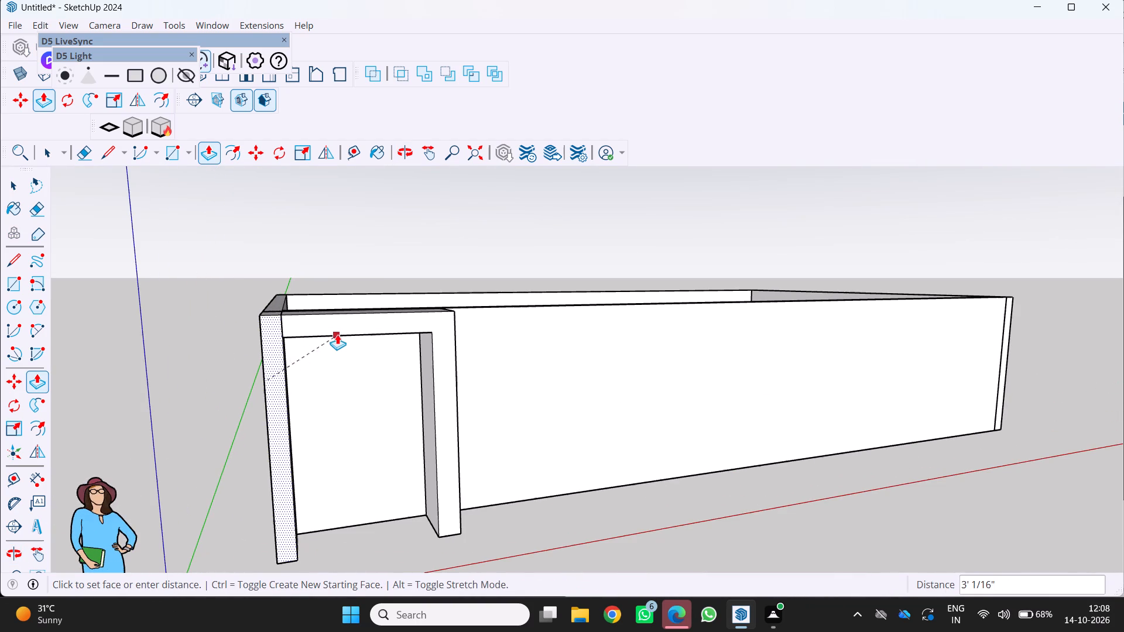
{"action": "left_click", "coordinate": [338, 328]}
Select all the connected geometry of the projecting front frame, excluding the wall group behind it, and make it a group.
{"action": "scroll", "coordinate": [313, 386], "scroll_direction": "down", "scroll_amount": 3}
{"action": "middle_click_drag", "start_coordinate": [298, 383], "coordinate": [291, 381]}
{"action": "middle_click", "coordinate": [291, 381]}
{"action": "scroll", "coordinate": [279, 376], "scroll_direction": "down", "scroll_amount": 1}
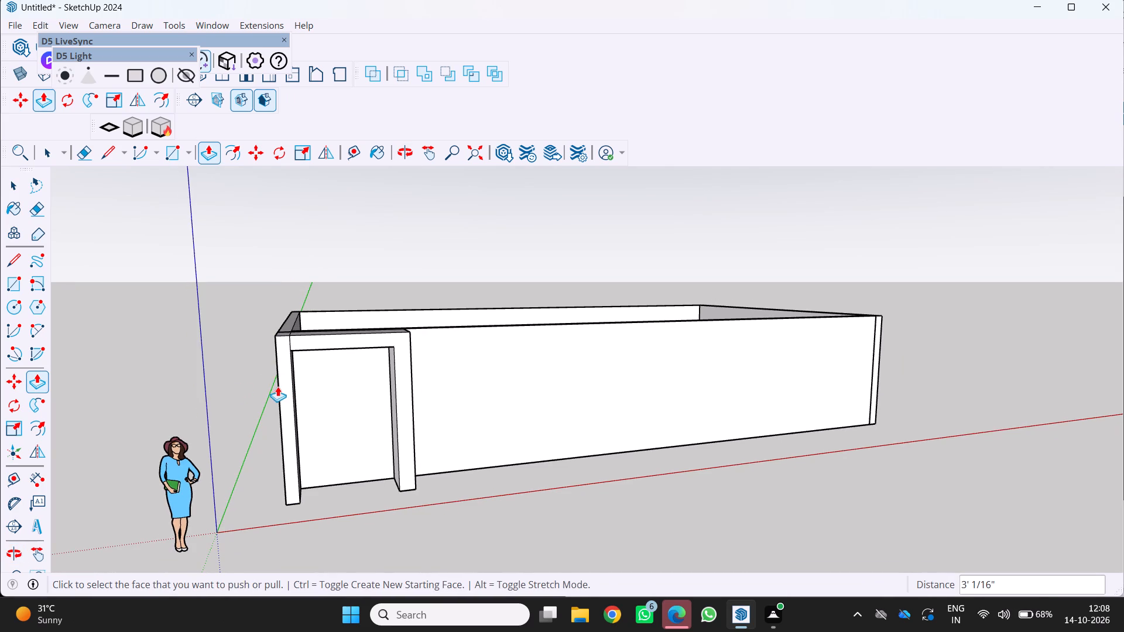
{"action": "scroll", "coordinate": [280, 386], "scroll_direction": "down", "scroll_amount": 2}
{"action": "scroll", "coordinate": [384, 411], "scroll_direction": "down", "scroll_amount": 3}
{"action": "middle_click_drag", "start_coordinate": [371, 420], "coordinate": [235, 379]}
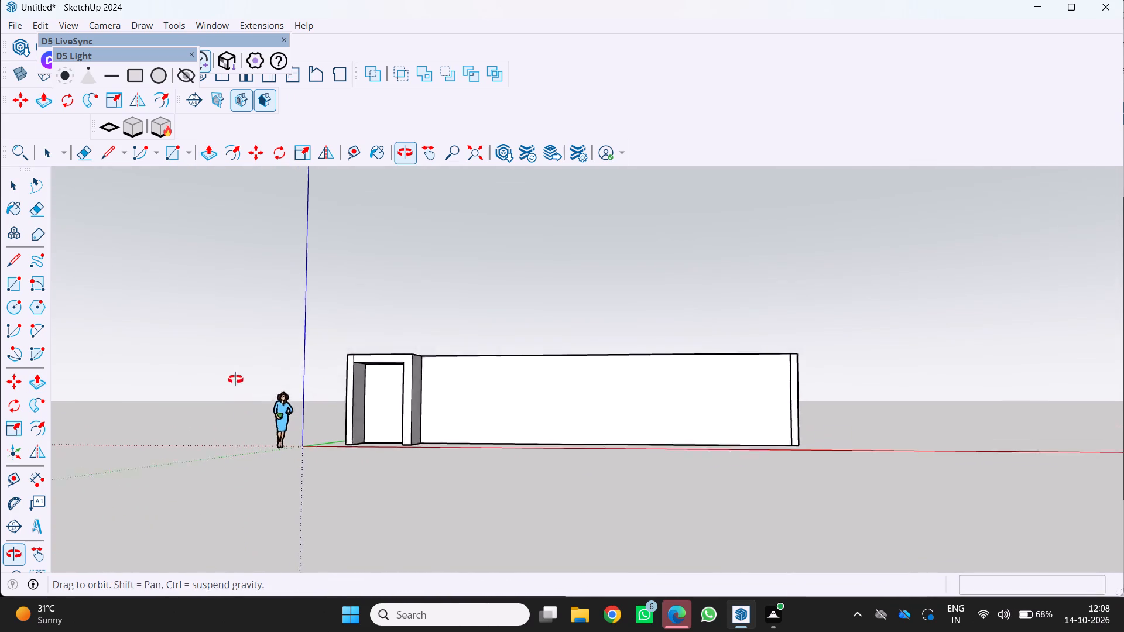
{"action": "middle_click_drag", "start_coordinate": [235, 379], "coordinate": [233, 381]}
{"action": "scroll", "coordinate": [314, 426], "scroll_direction": "up", "scroll_amount": 4}
{"action": "key", "text": "space"}
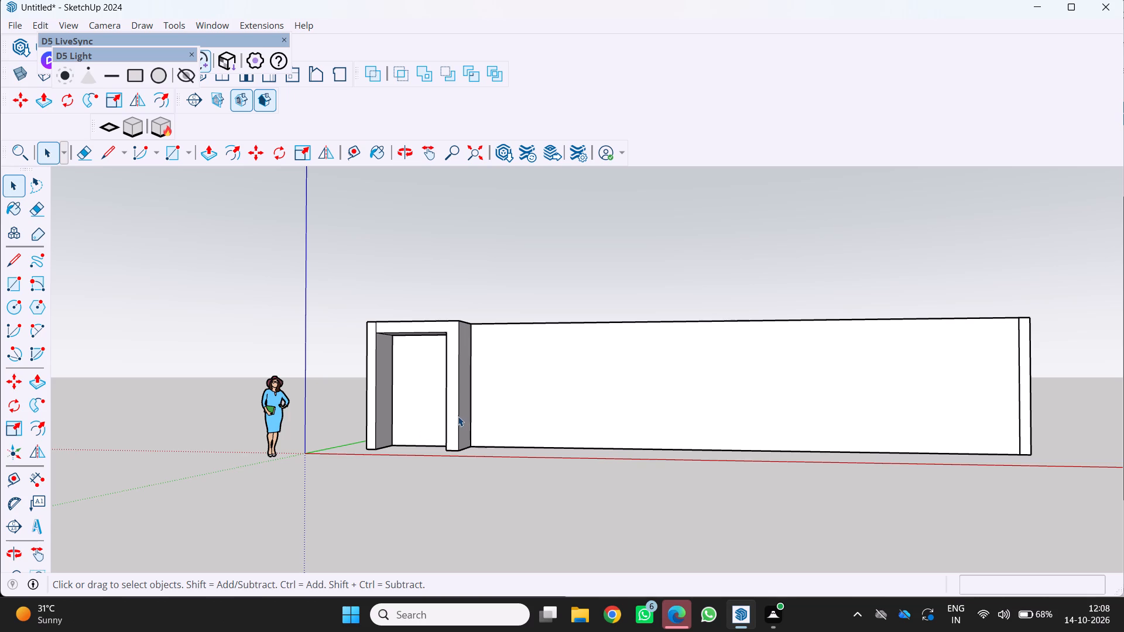
{"action": "left_click", "coordinate": [458, 416]}
{"action": "triple_click", "coordinate": [453, 413]}
{"action": "left_click", "coordinate": [453, 414]}
{"action": "right_click_drag", "start_coordinate": [473, 407], "coordinate": [466, 408]}
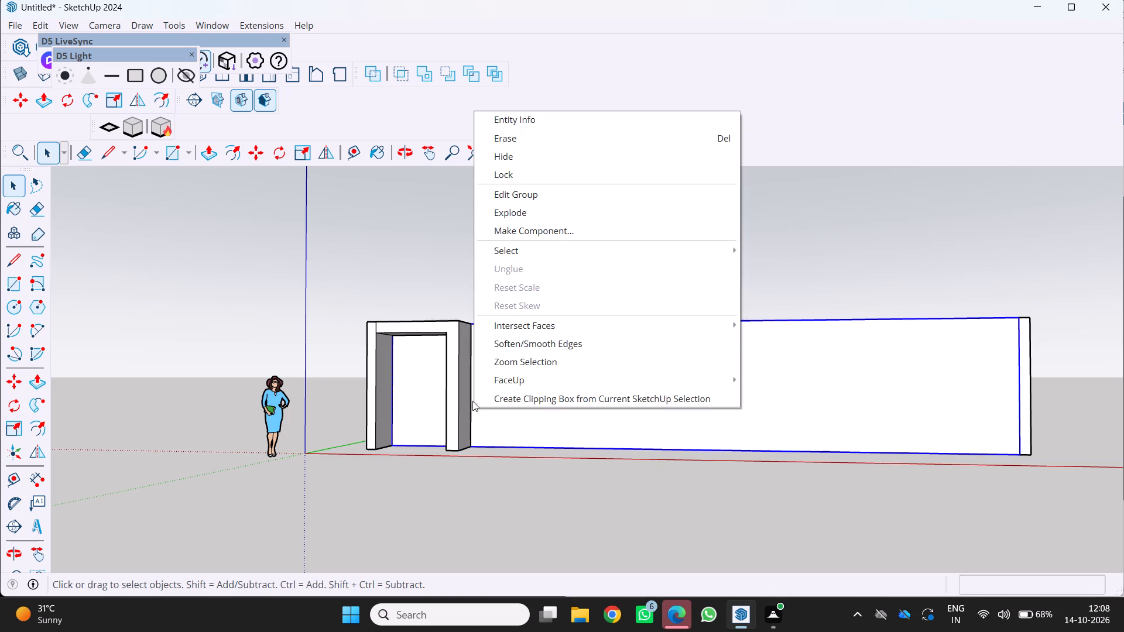
{"action": "left_click_drag", "start_coordinate": [429, 482], "coordinate": [430, 467]}
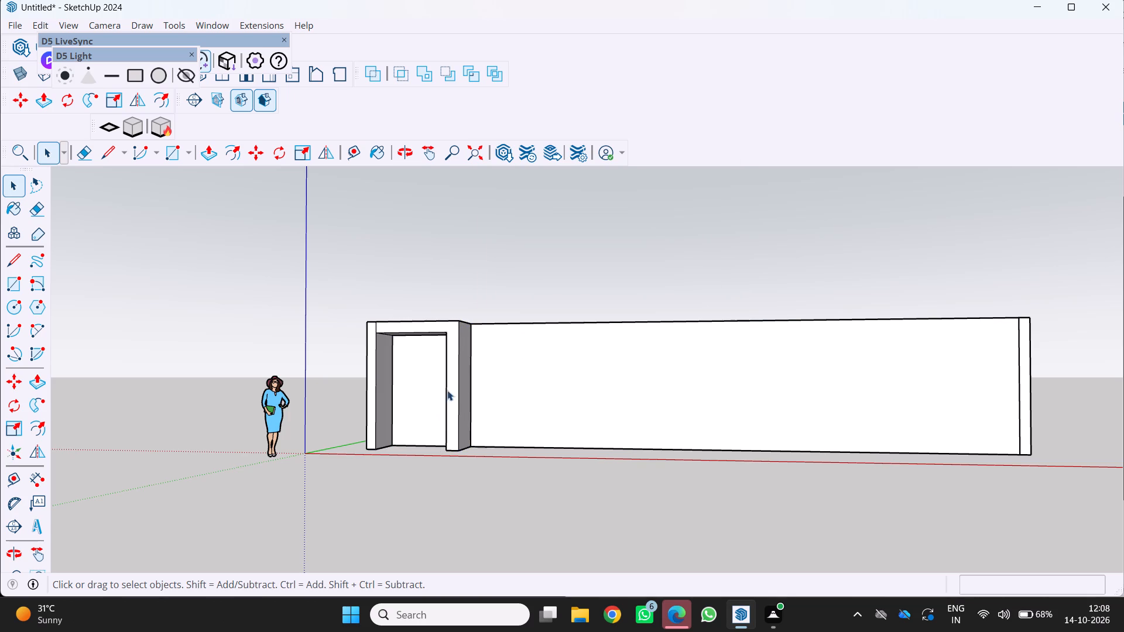
{"action": "triple_click", "coordinate": [454, 393]}
{"action": "right_click", "coordinate": [439, 393]}
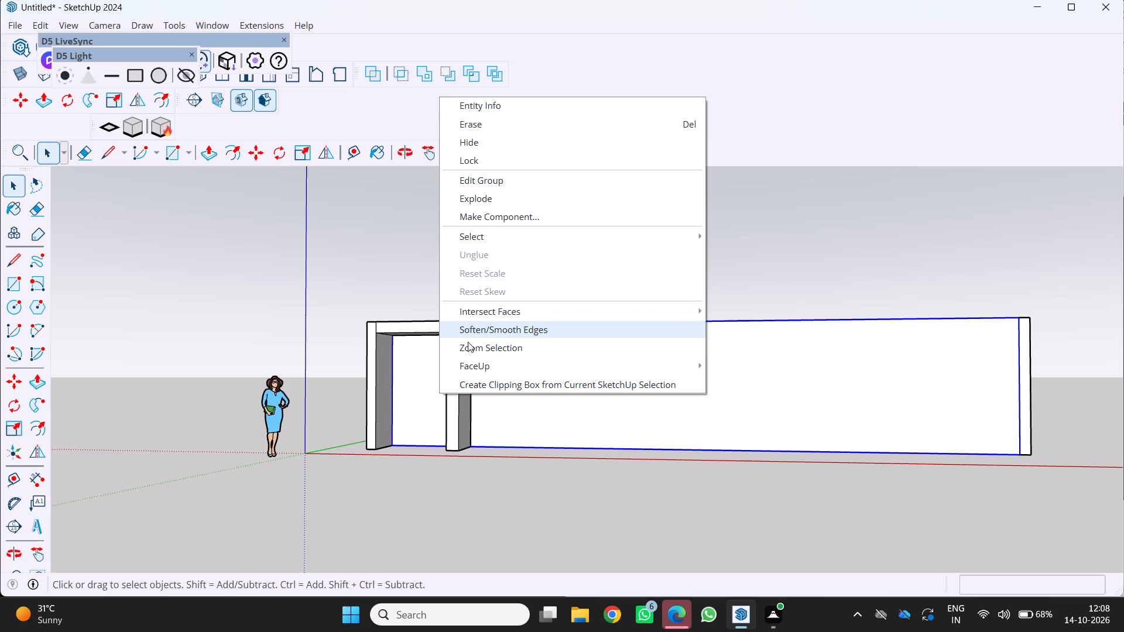
{"action": "left_click", "coordinate": [442, 415]}
{"action": "left_click", "coordinate": [438, 408]}
{"action": "double_click", "coordinate": [449, 412]}
{"action": "left_click", "coordinate": [448, 407]}
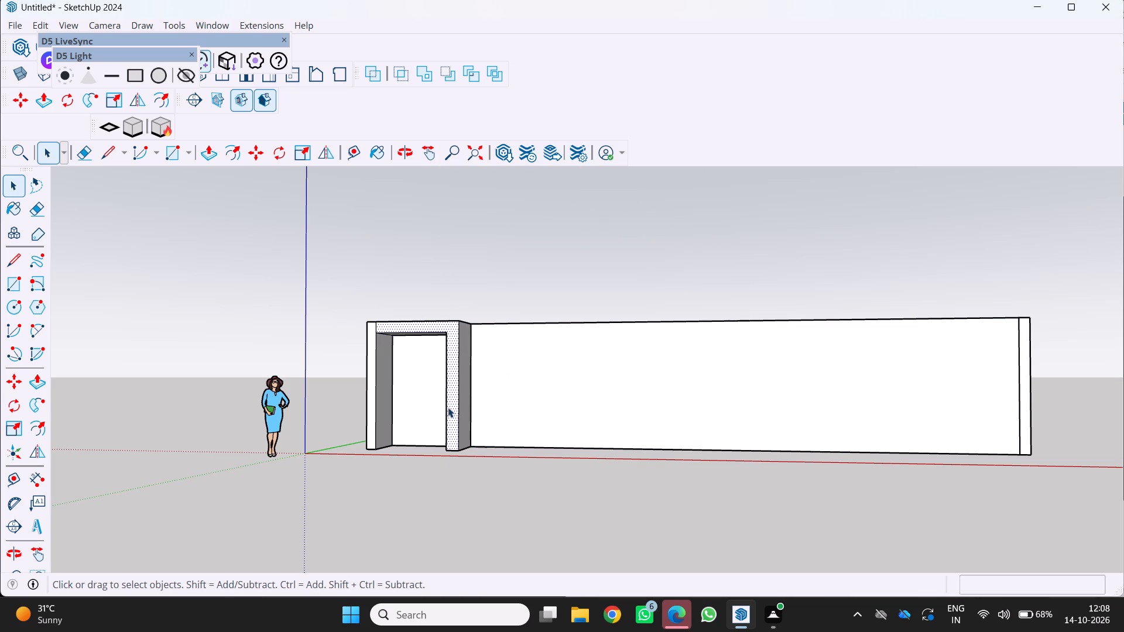
{"action": "left_click_drag", "start_coordinate": [448, 407], "coordinate": [451, 414]}
{"action": "double_click", "coordinate": [450, 410]}
{"action": "right_click", "coordinate": [454, 391]}
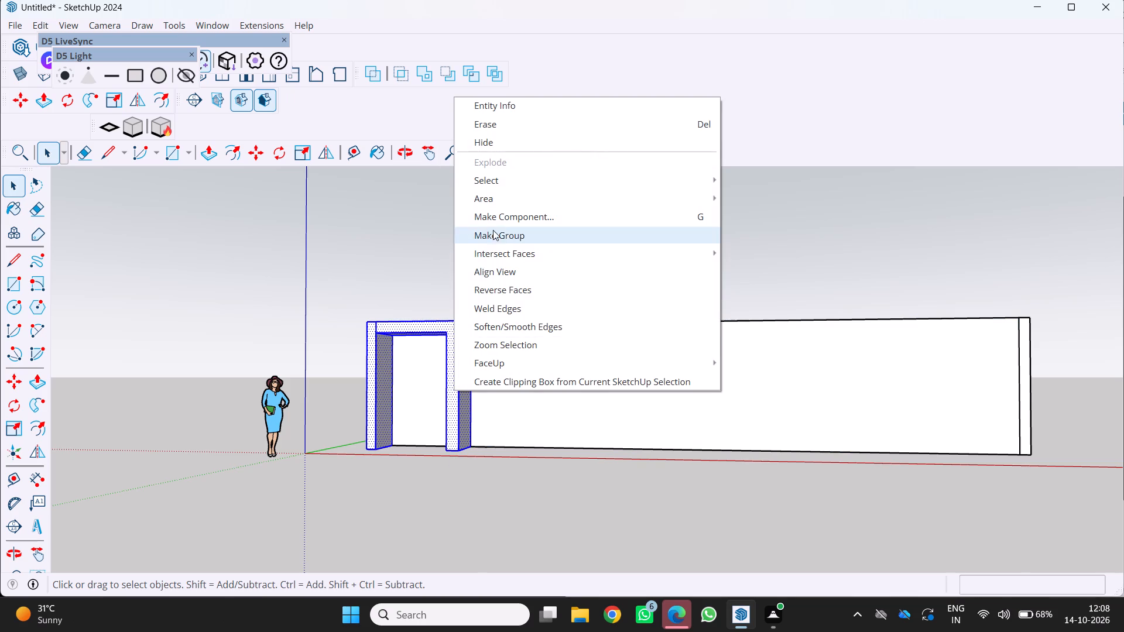
{"action": "left_click", "coordinate": [494, 228]}
Examine the grouped front frame and how it meets the walls from above, from the front and from both sides.
{"action": "scroll", "coordinate": [392, 312], "scroll_direction": "down", "scroll_amount": 5}
{"action": "middle_click_drag", "start_coordinate": [386, 327], "coordinate": [422, 414]}
{"action": "scroll", "coordinate": [419, 408], "scroll_direction": "down", "scroll_amount": 4}
{"action": "scroll", "coordinate": [486, 430], "scroll_direction": "up", "scroll_amount": 7}
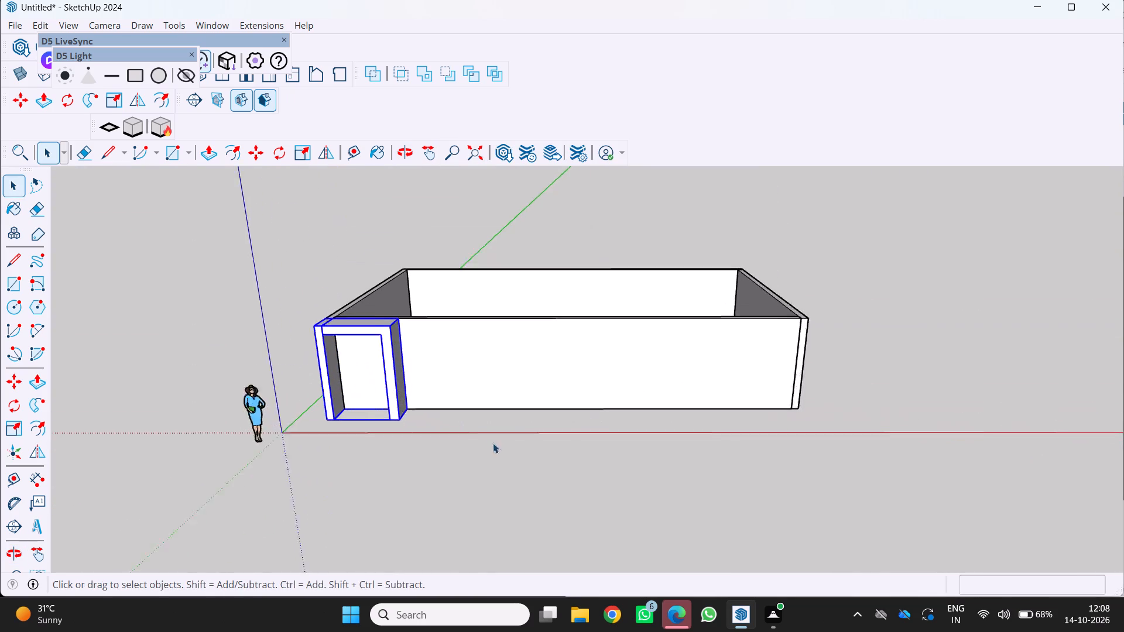
{"action": "scroll", "coordinate": [493, 443], "scroll_direction": "up", "scroll_amount": 1}
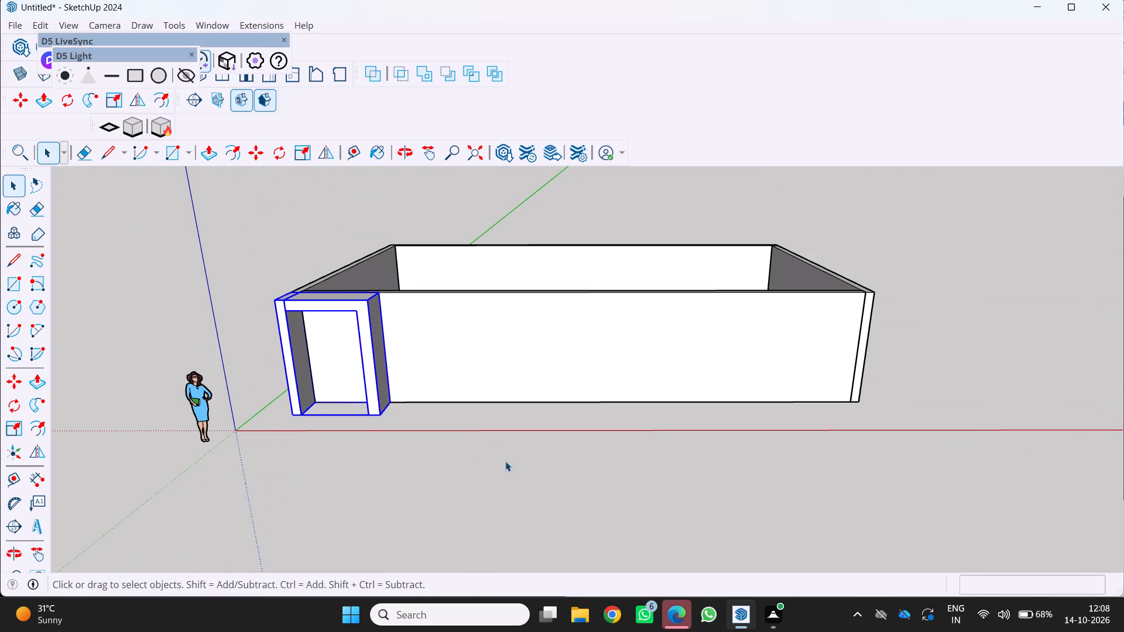
{"action": "middle_click_drag", "start_coordinate": [505, 461], "coordinate": [589, 409]}
{"action": "middle_click", "coordinate": [589, 409]}
{"action": "scroll", "coordinate": [497, 443], "scroll_direction": "up", "scroll_amount": 3}
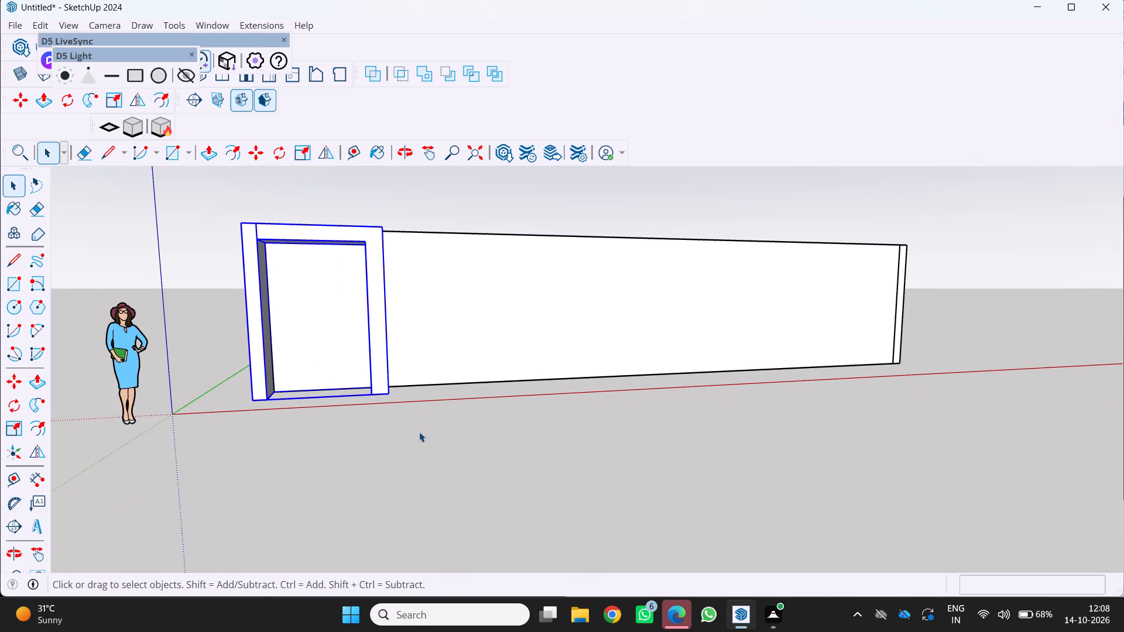
{"action": "scroll", "coordinate": [421, 431], "scroll_direction": "down", "scroll_amount": 1}
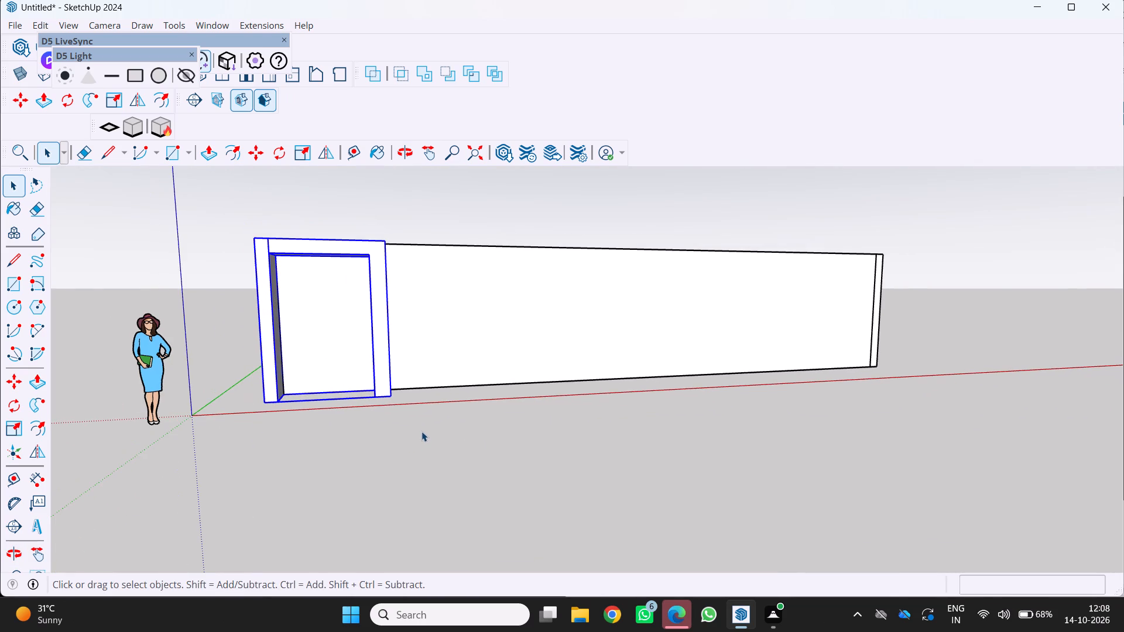
{"action": "scroll", "coordinate": [422, 431], "scroll_direction": "down", "scroll_amount": 6}
{"action": "middle_click_drag", "start_coordinate": [423, 430], "coordinate": [231, 510]}
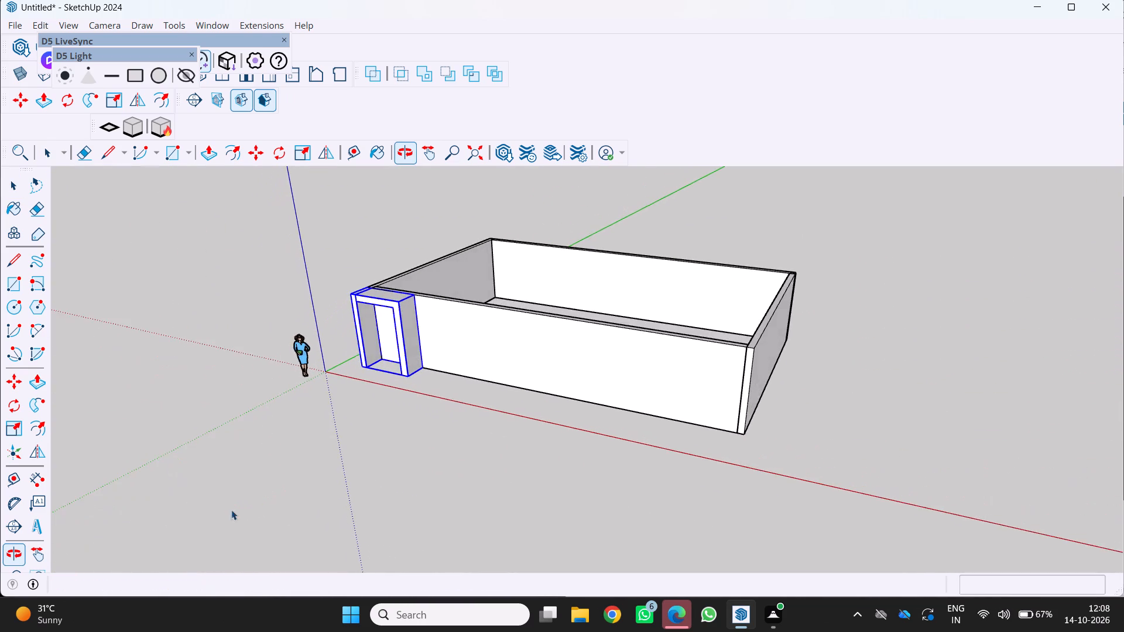
{"action": "scroll", "coordinate": [601, 460], "scroll_direction": "up", "scroll_amount": 3}
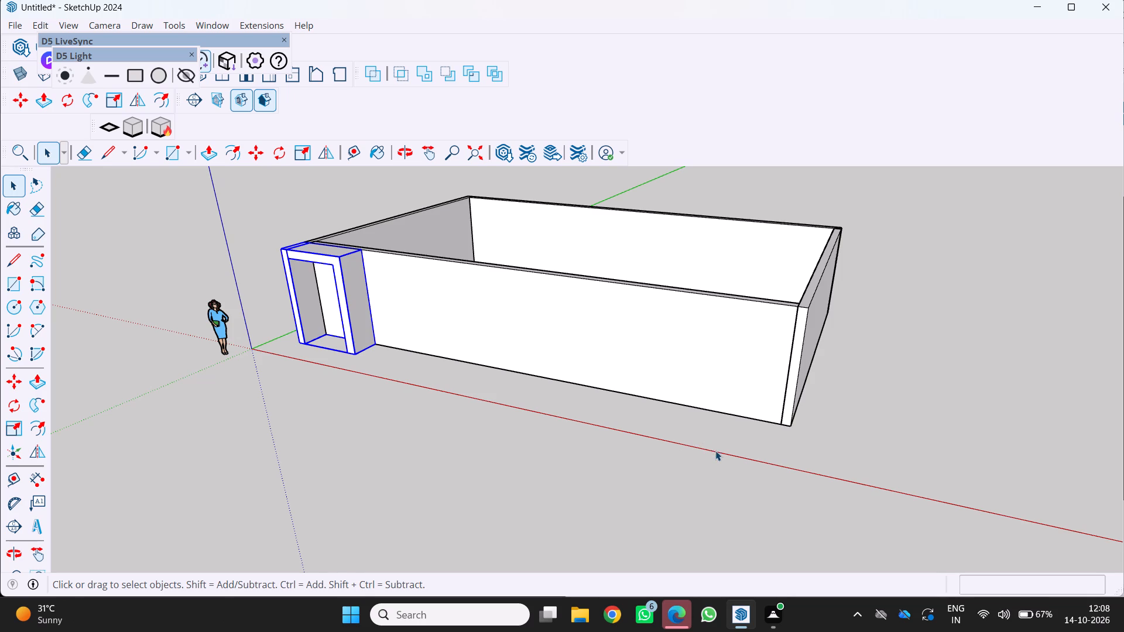
{"action": "scroll", "coordinate": [715, 451], "scroll_direction": "down", "scroll_amount": 1}
{"action": "middle_click_drag", "start_coordinate": [561, 401], "coordinate": [770, 368]}
{"action": "scroll", "coordinate": [494, 410], "scroll_direction": "up", "scroll_amount": 2}
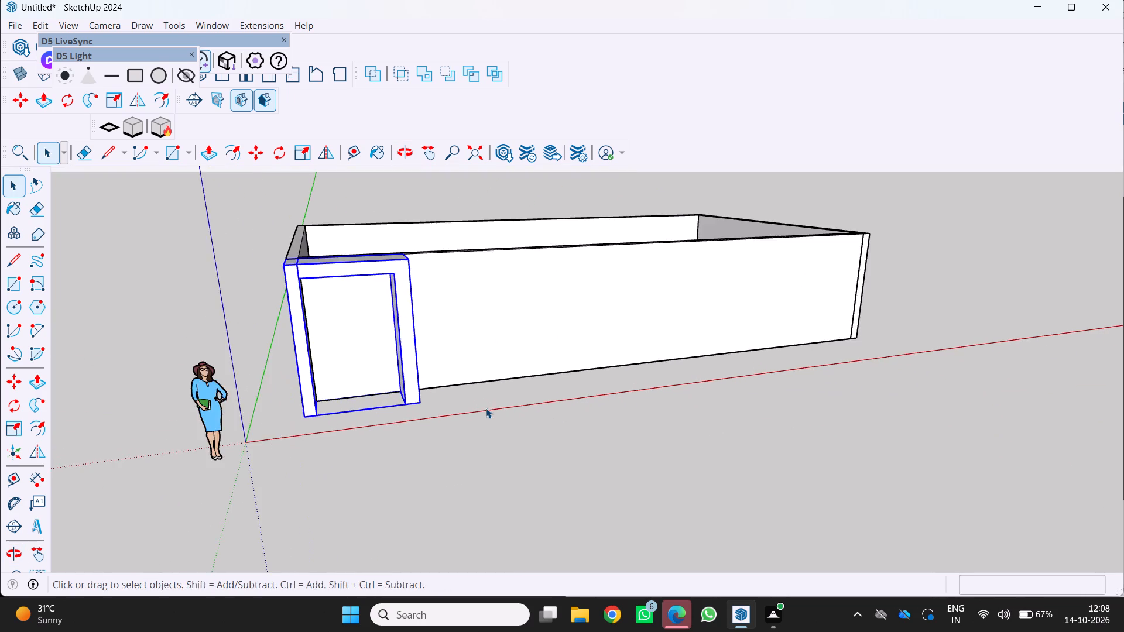
{"action": "scroll", "coordinate": [484, 407], "scroll_direction": "up", "scroll_amount": 1}
{"action": "middle_click_drag", "start_coordinate": [484, 407], "coordinate": [547, 360]}
{"action": "scroll", "coordinate": [550, 359], "scroll_direction": "down", "scroll_amount": 4}
{"action": "middle_click_drag", "start_coordinate": [544, 363], "coordinate": [481, 375]}
{"action": "scroll", "coordinate": [532, 372], "scroll_direction": "up", "scroll_amount": 1}
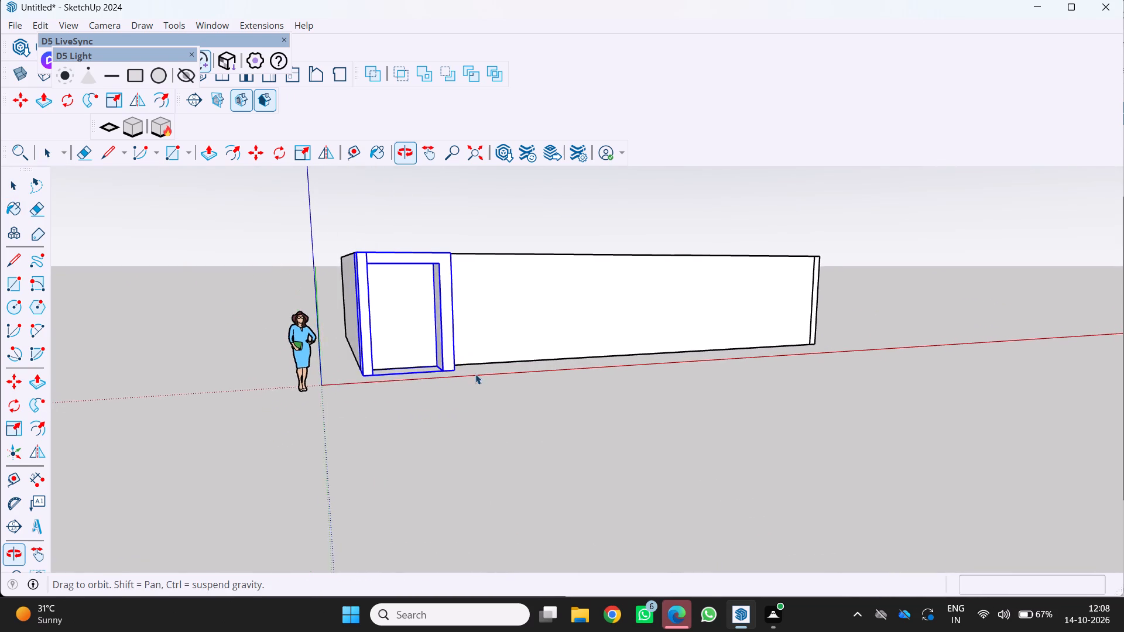
Delete the scale figure standing beside the origin.
{"action": "double_click", "coordinate": [299, 351]}
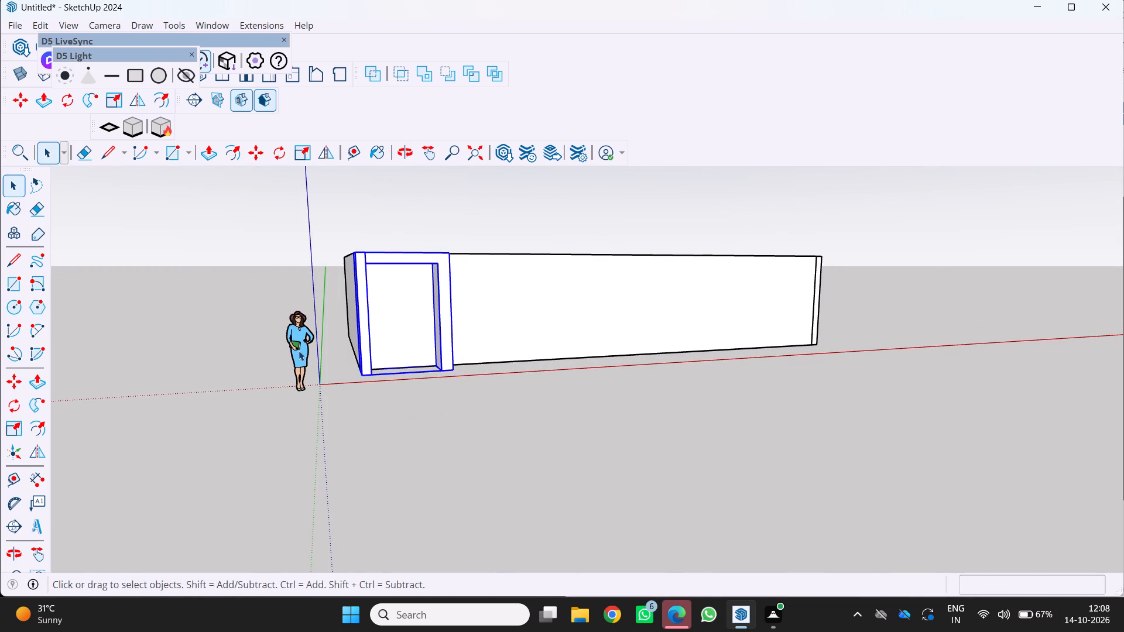
{"action": "left_click", "coordinate": [298, 350]}
{"action": "triple_click", "coordinate": [304, 349]}
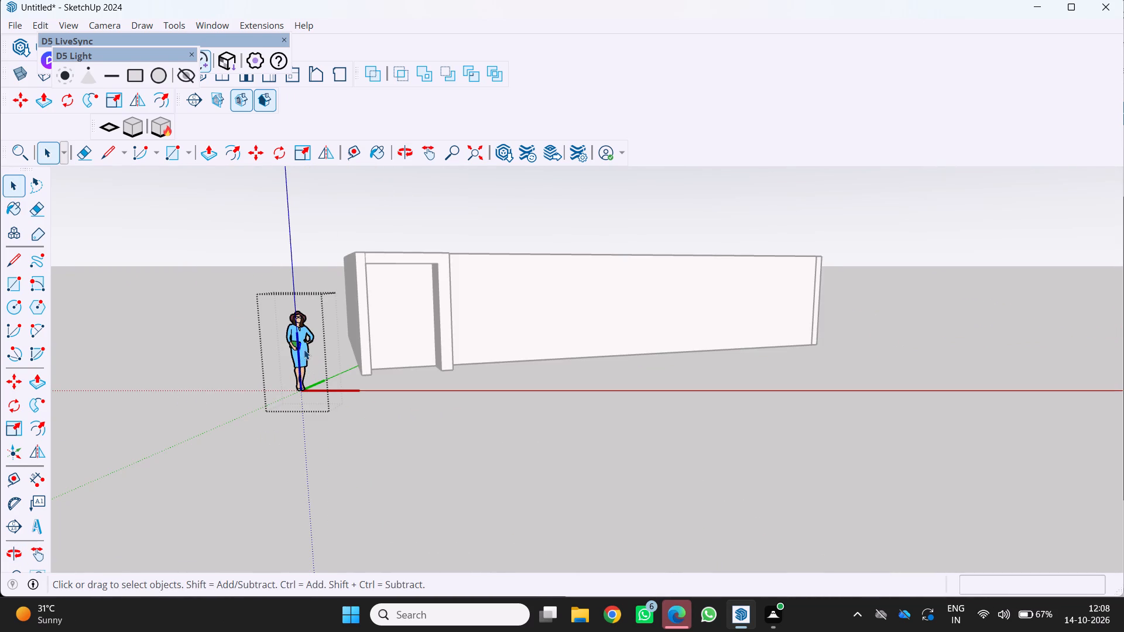
{"action": "scroll", "coordinate": [286, 348], "scroll_direction": "down", "scroll_amount": 5}
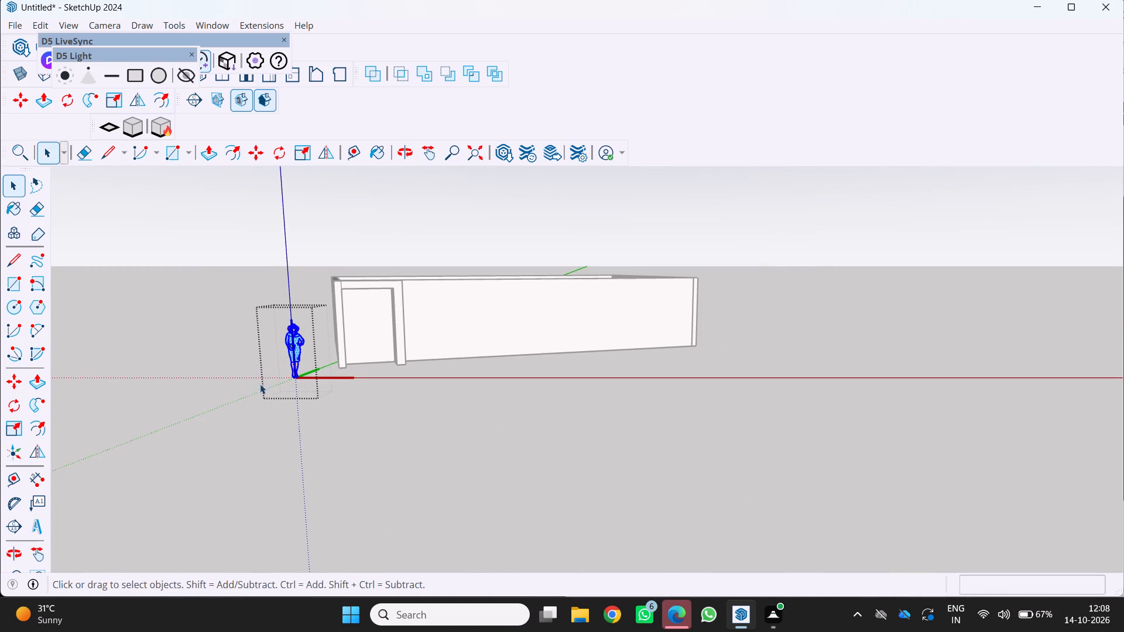
{"action": "key", "text": "space"}
{"action": "key", "text": "space"}
{"action": "left_click", "coordinate": [307, 438]}
{"action": "middle_click_drag", "start_coordinate": [311, 420], "coordinate": [286, 442]}
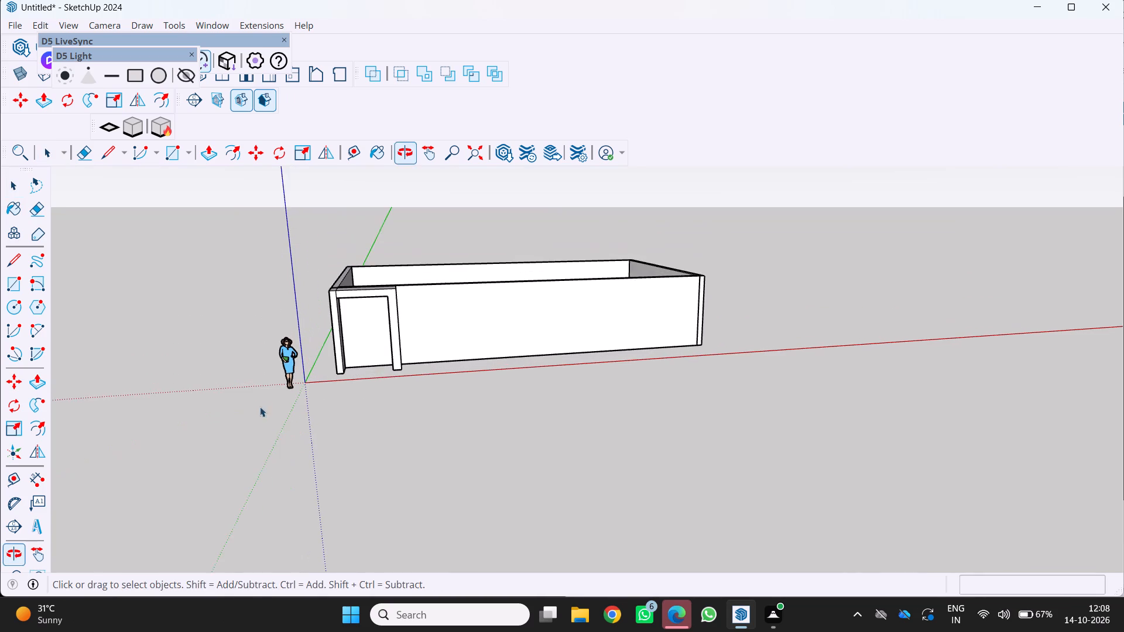
{"action": "scroll", "coordinate": [260, 403], "scroll_direction": "up", "scroll_amount": 3}
{"action": "left_click", "coordinate": [301, 351]}
{"action": "key", "text": "Delete"}
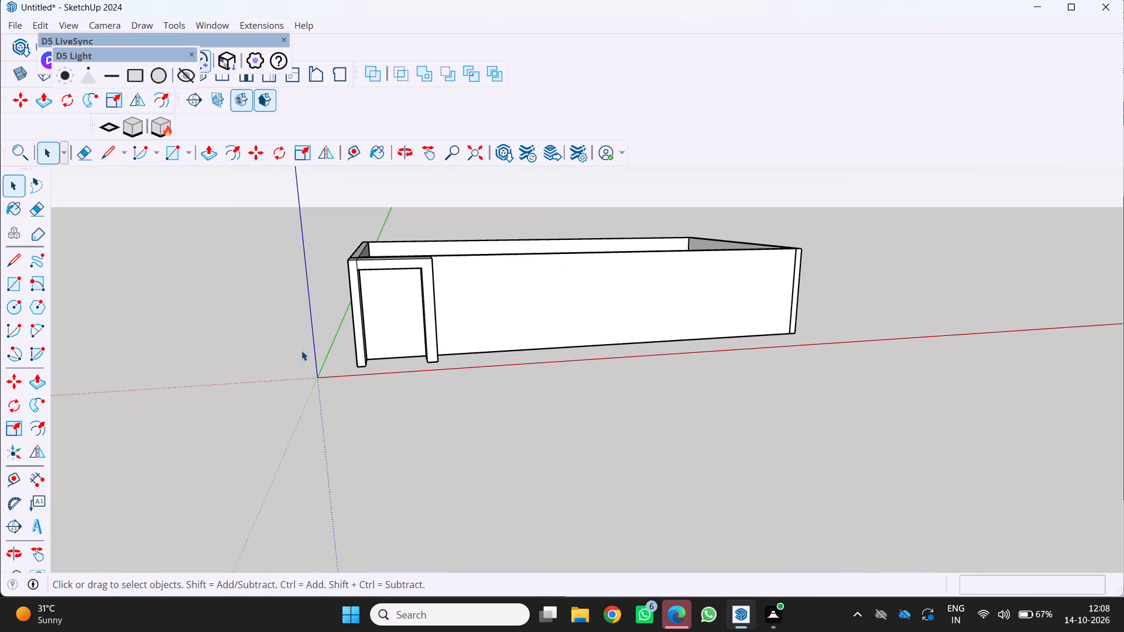
Draw a tangent arc of about 6 1/8" radius across the upper outer corner of the projecting frame's front face.
{"action": "scroll", "coordinate": [348, 365], "scroll_direction": "down", "scroll_amount": 3}
{"action": "middle_click_drag", "start_coordinate": [352, 370], "coordinate": [312, 343]}
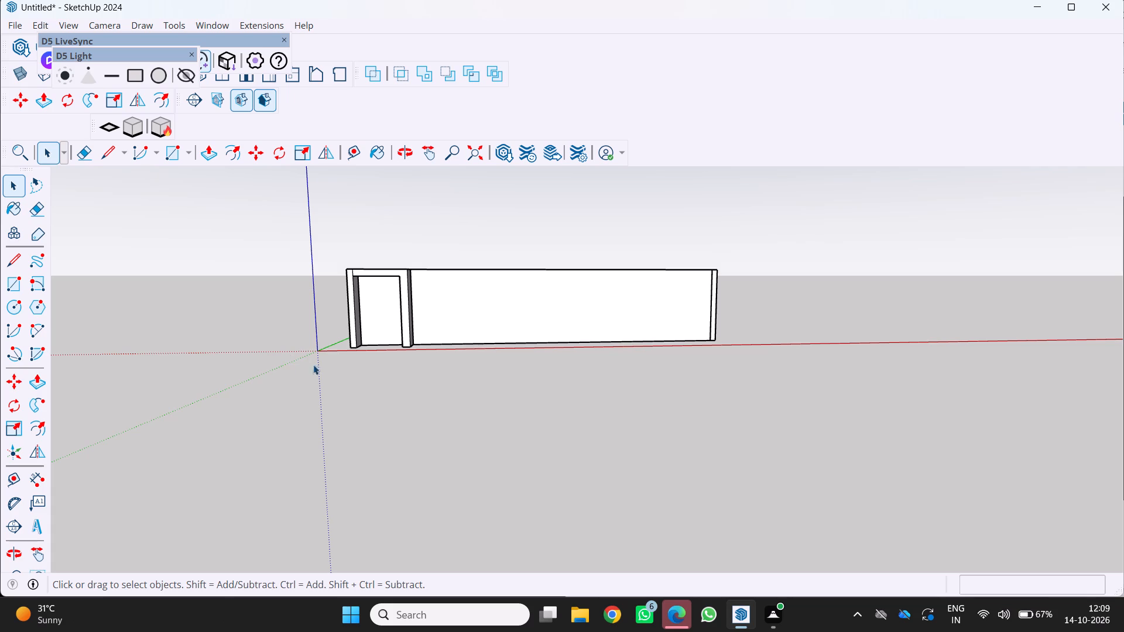
{"action": "scroll", "coordinate": [405, 289], "scroll_direction": "up", "scroll_amount": 2}
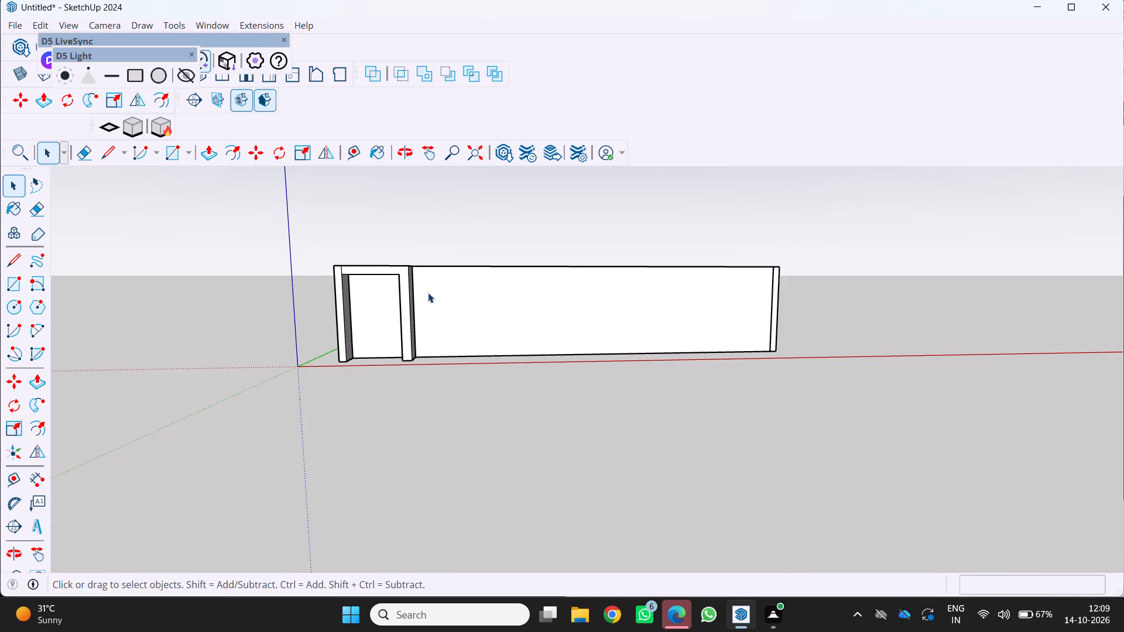
{"action": "scroll", "coordinate": [384, 293], "scroll_direction": "up", "scroll_amount": 4}
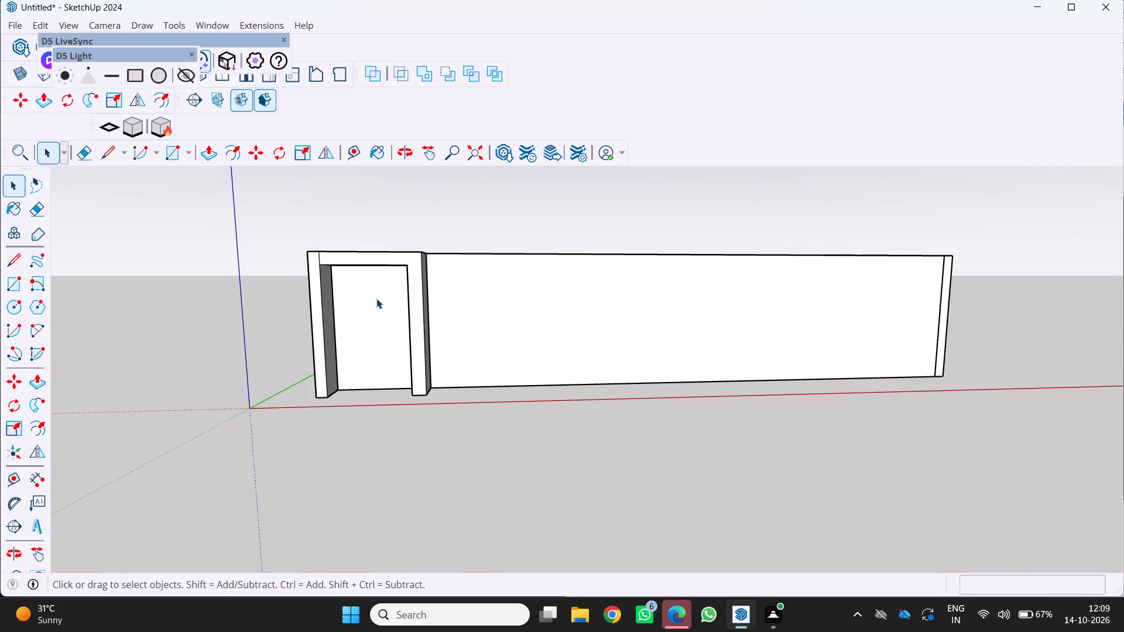
{"action": "scroll", "coordinate": [367, 281], "scroll_direction": "up", "scroll_amount": 6}
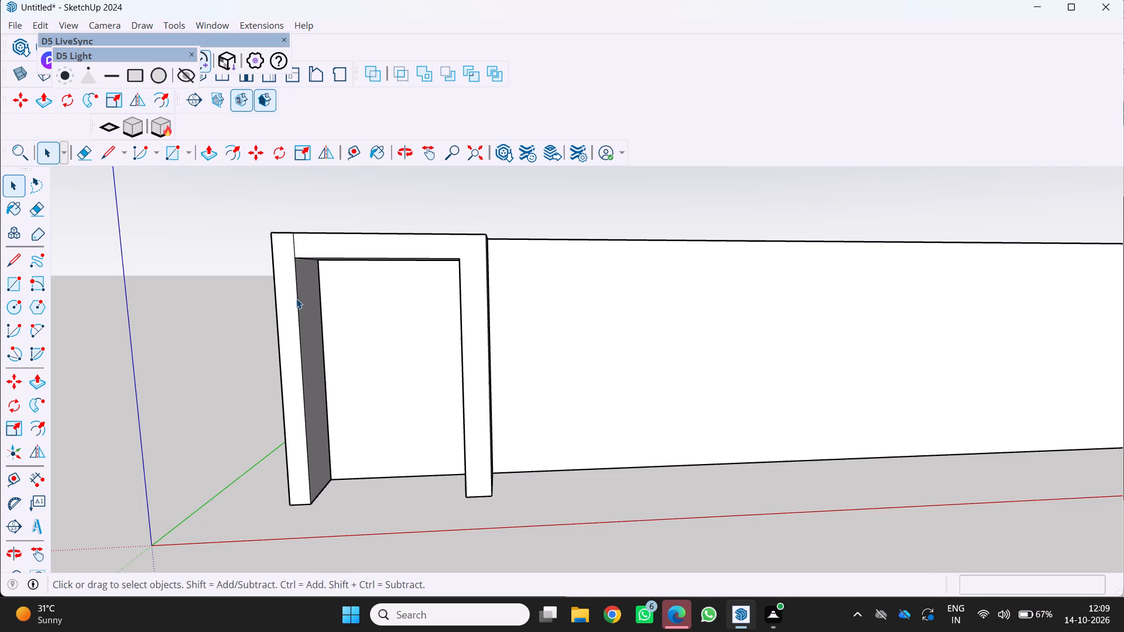
{"action": "scroll", "coordinate": [279, 242], "scroll_direction": "up", "scroll_amount": 4}
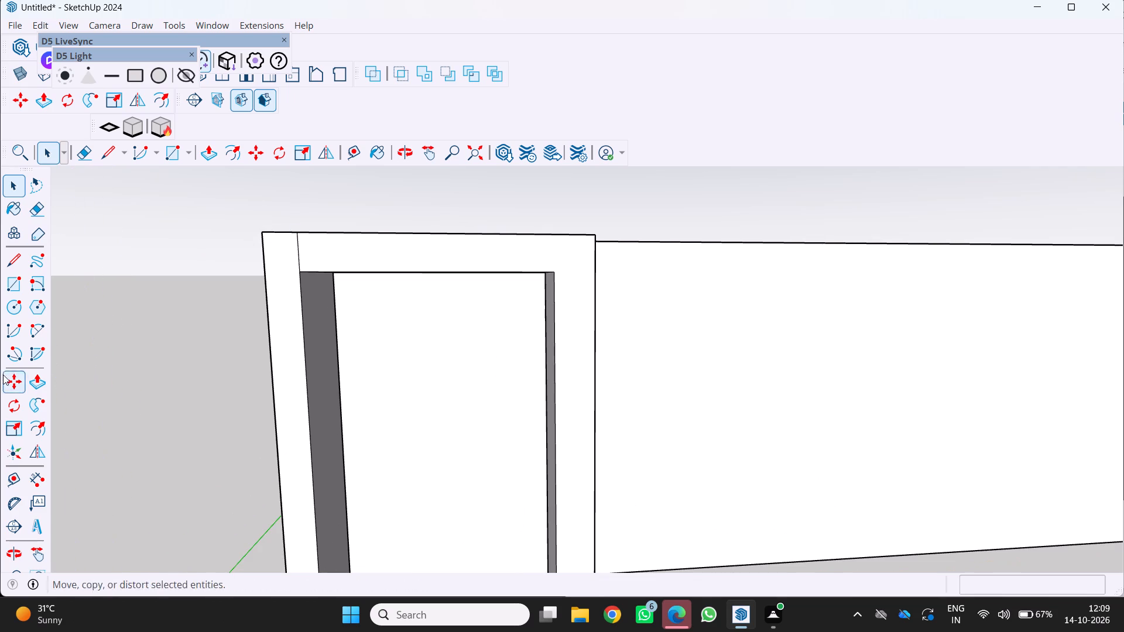
{"action": "left_click", "coordinate": [28, 329]}
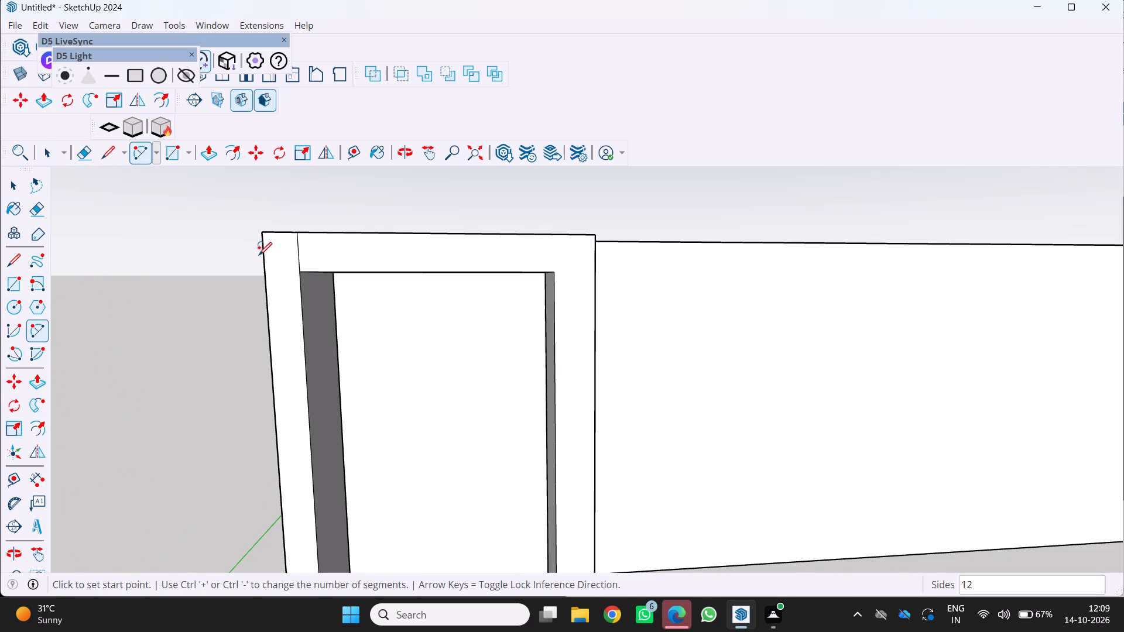
{"action": "left_click", "coordinate": [265, 256]}
{"action": "left_click", "coordinate": [279, 233]}
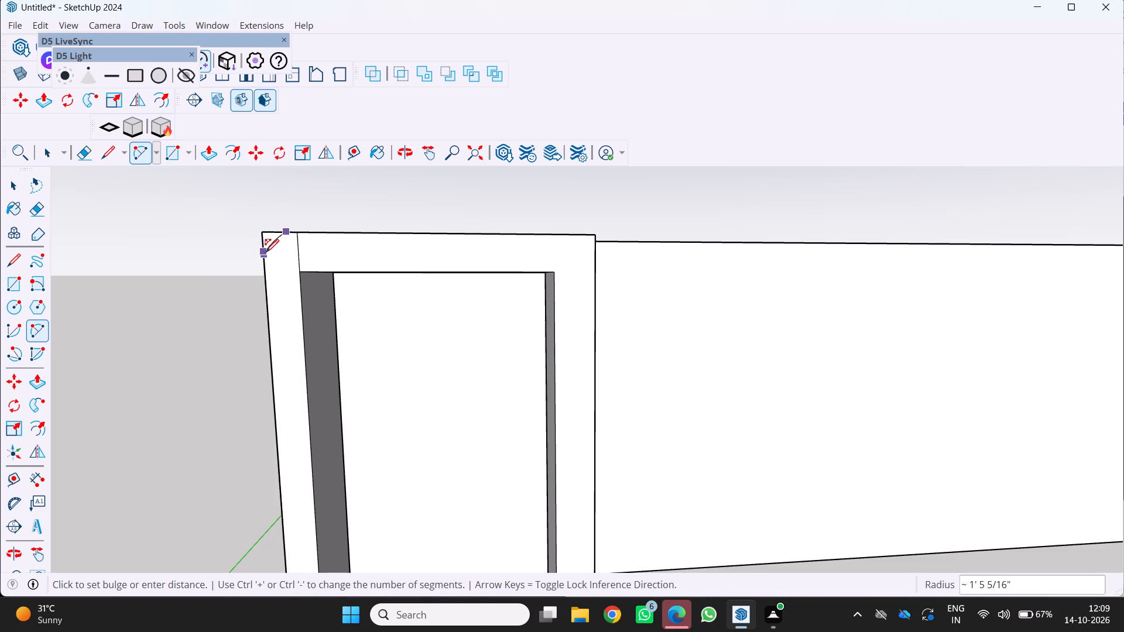
{"action": "scroll", "coordinate": [266, 252], "scroll_direction": "up", "scroll_amount": 2}
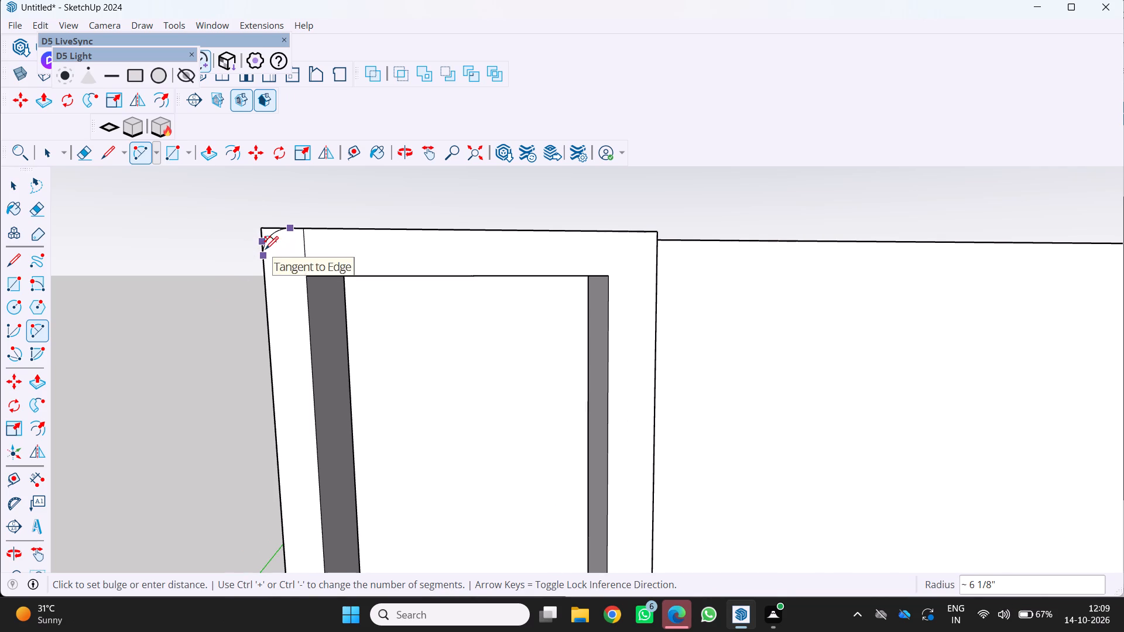
{"action": "left_click", "coordinate": [265, 249]}
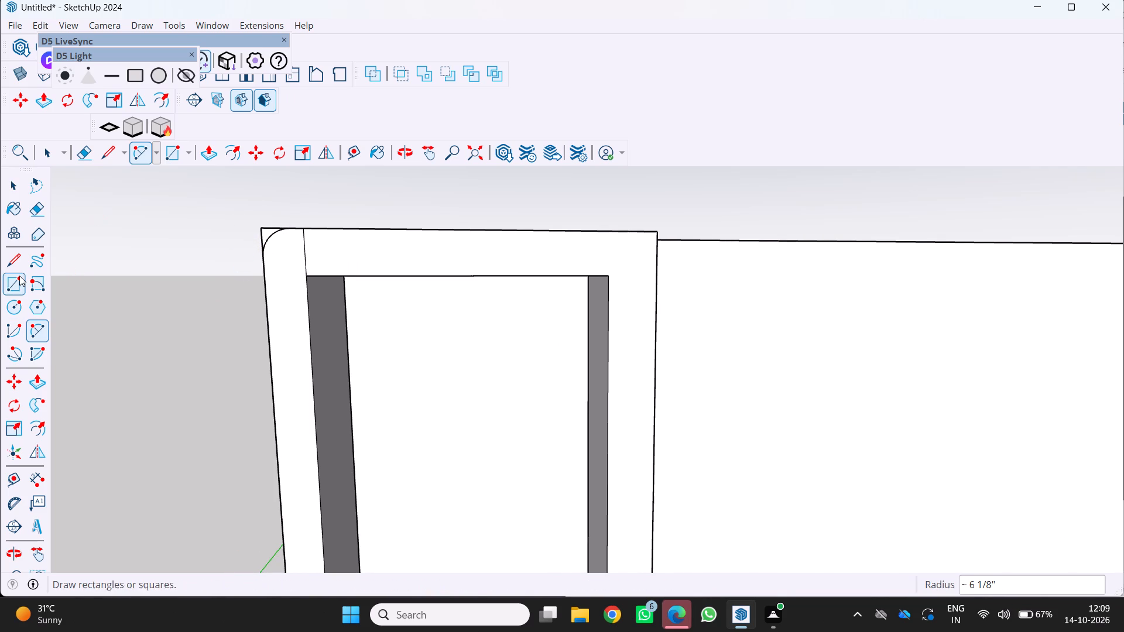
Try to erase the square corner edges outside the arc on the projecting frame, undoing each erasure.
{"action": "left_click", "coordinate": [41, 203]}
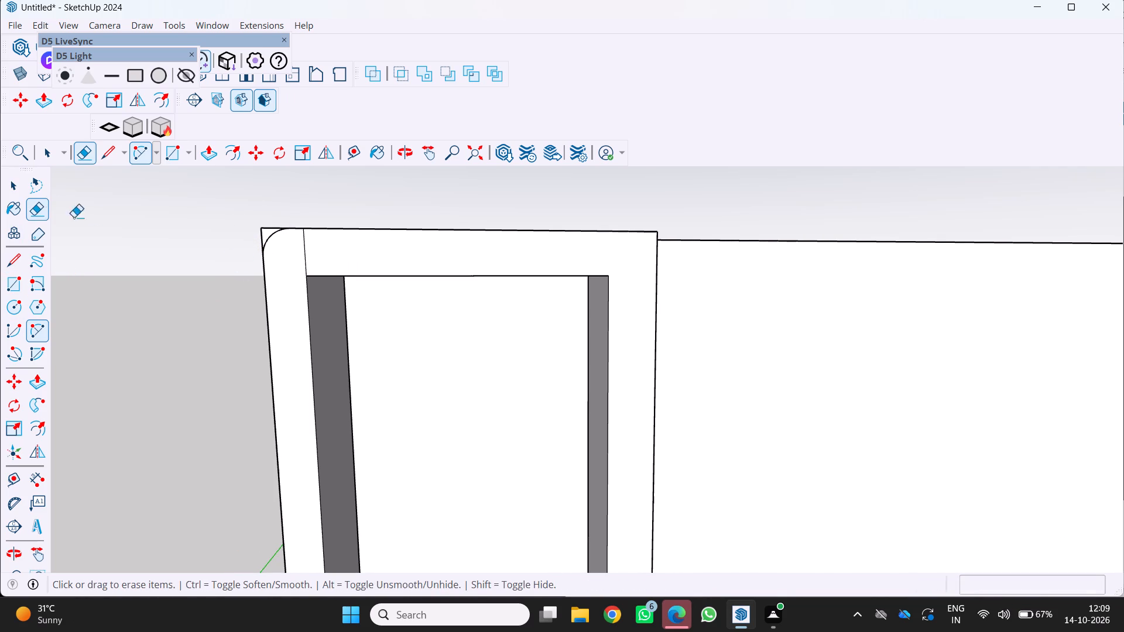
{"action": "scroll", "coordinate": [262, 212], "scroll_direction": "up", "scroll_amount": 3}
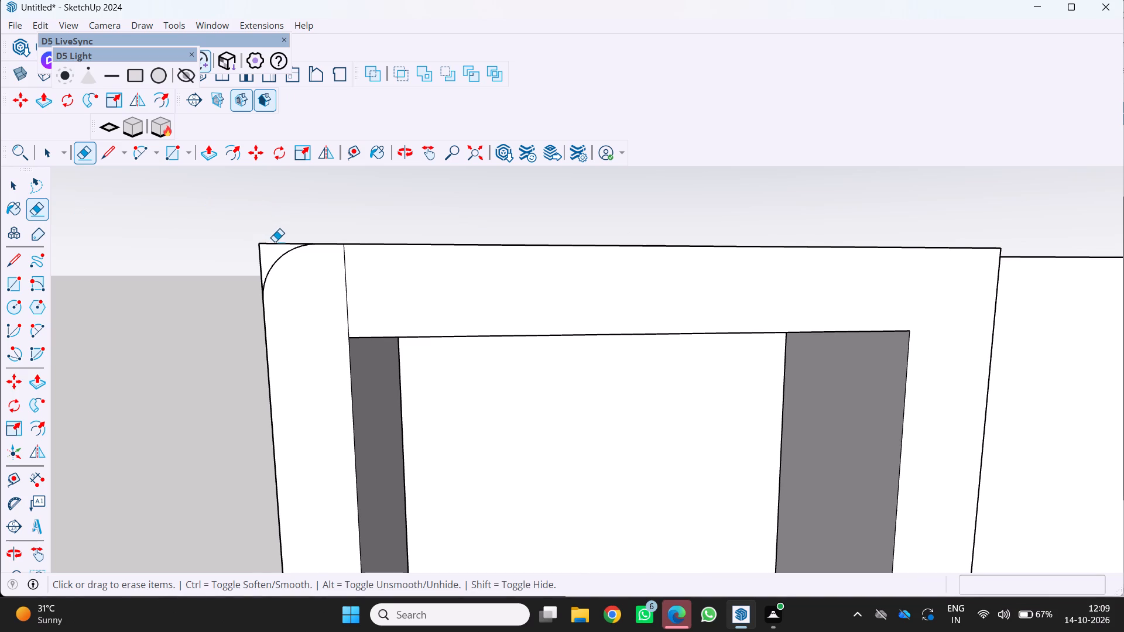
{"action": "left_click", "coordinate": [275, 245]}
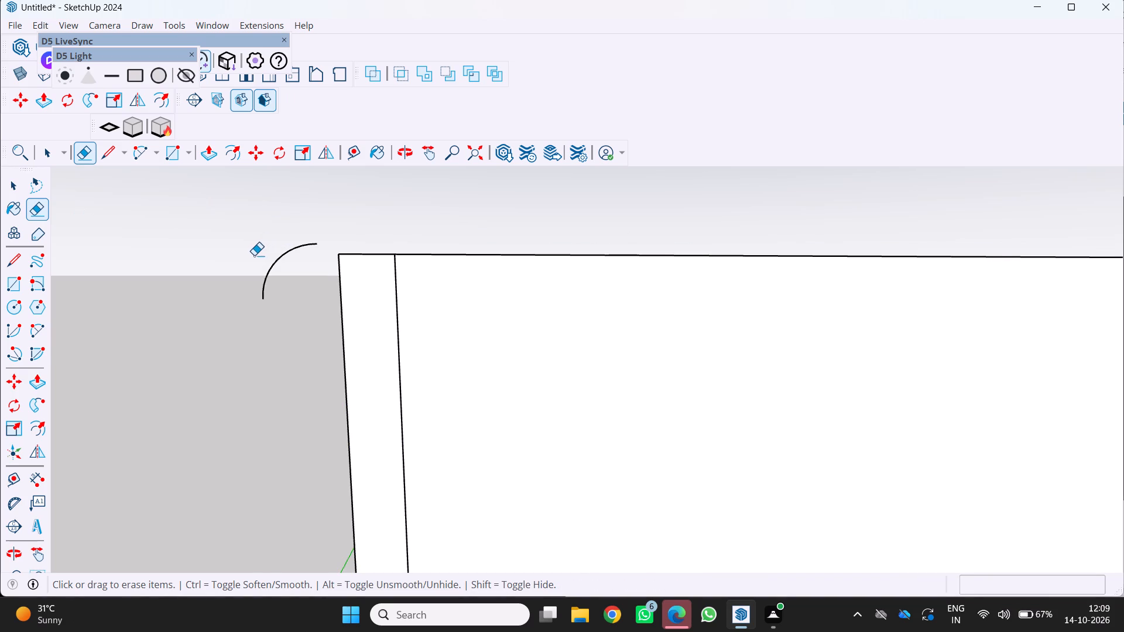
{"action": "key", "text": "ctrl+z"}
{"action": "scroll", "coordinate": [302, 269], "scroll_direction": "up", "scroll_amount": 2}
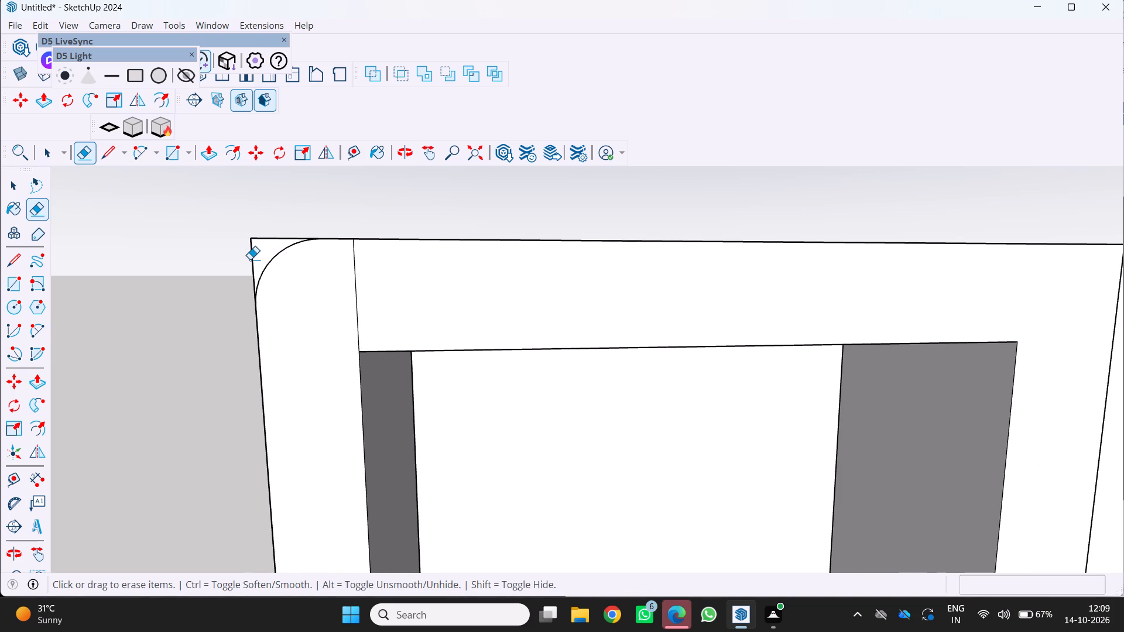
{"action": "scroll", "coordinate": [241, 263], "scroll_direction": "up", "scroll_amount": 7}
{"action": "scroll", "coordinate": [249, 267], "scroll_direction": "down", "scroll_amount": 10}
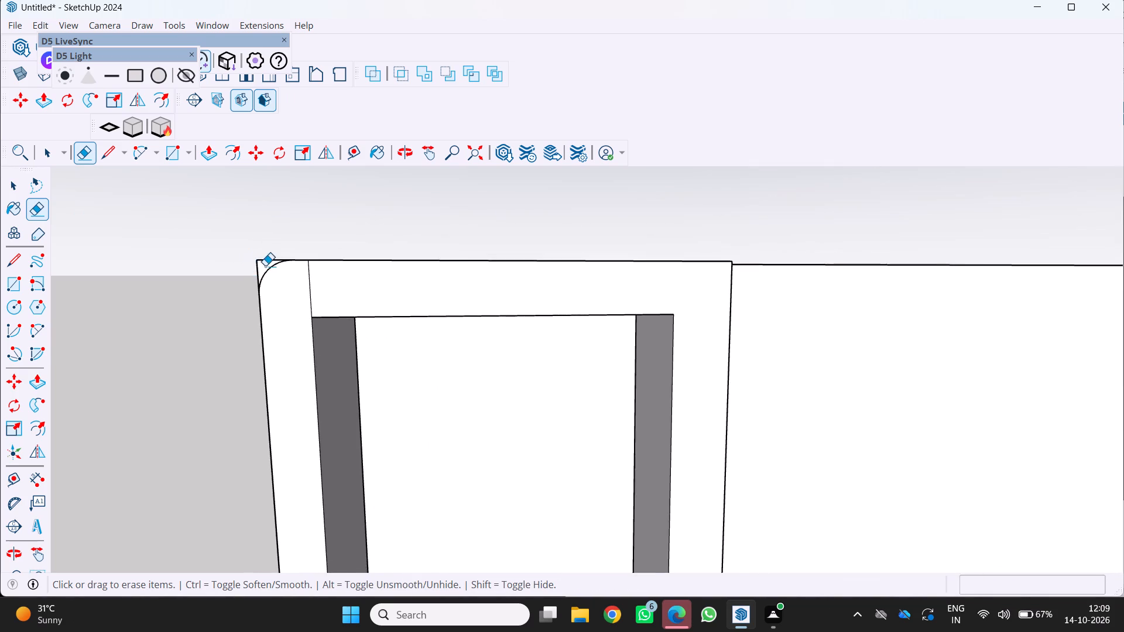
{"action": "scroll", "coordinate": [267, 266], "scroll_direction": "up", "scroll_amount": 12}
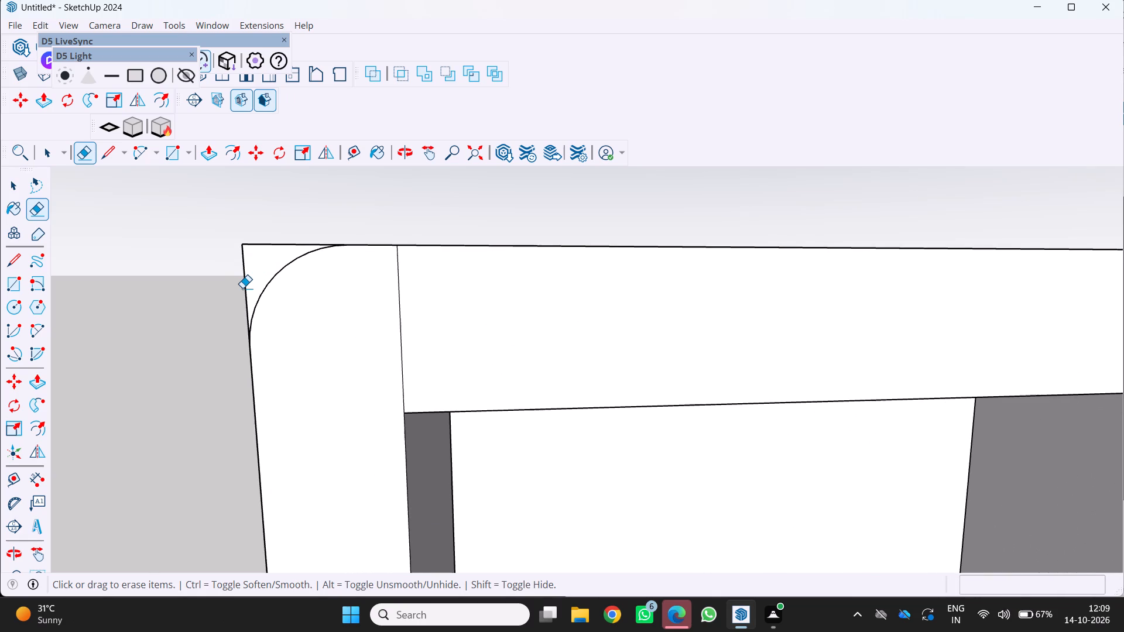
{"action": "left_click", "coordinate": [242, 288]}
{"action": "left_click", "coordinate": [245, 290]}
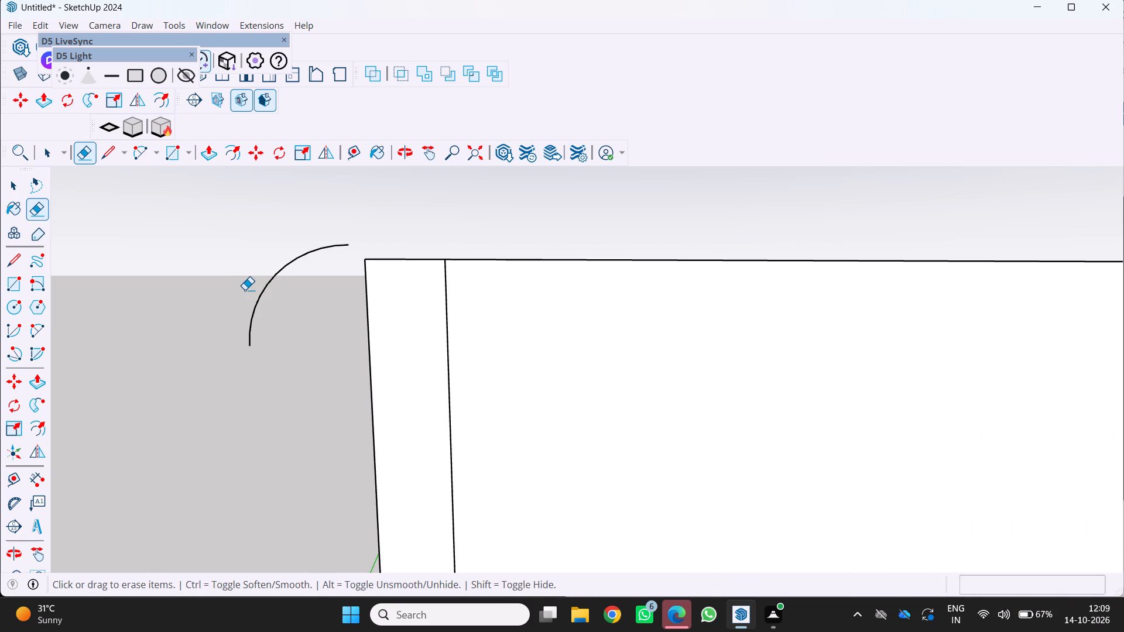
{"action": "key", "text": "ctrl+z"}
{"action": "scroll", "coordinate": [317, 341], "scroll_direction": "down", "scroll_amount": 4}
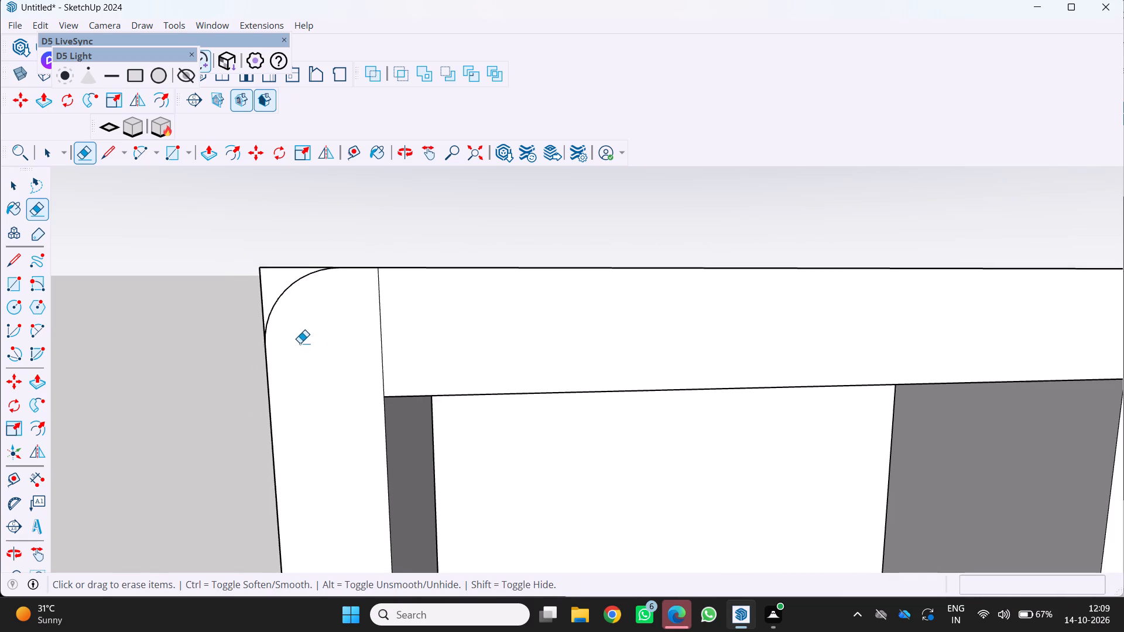
Retrace the corner arc between its endpoints on the frame's outer side and top edges, about 8 3/8" across.
{"action": "key", "text": "space"}
{"action": "left_click", "coordinate": [289, 319]}
{"action": "left_click", "coordinate": [284, 320]}
{"action": "left_click", "coordinate": [283, 323]}
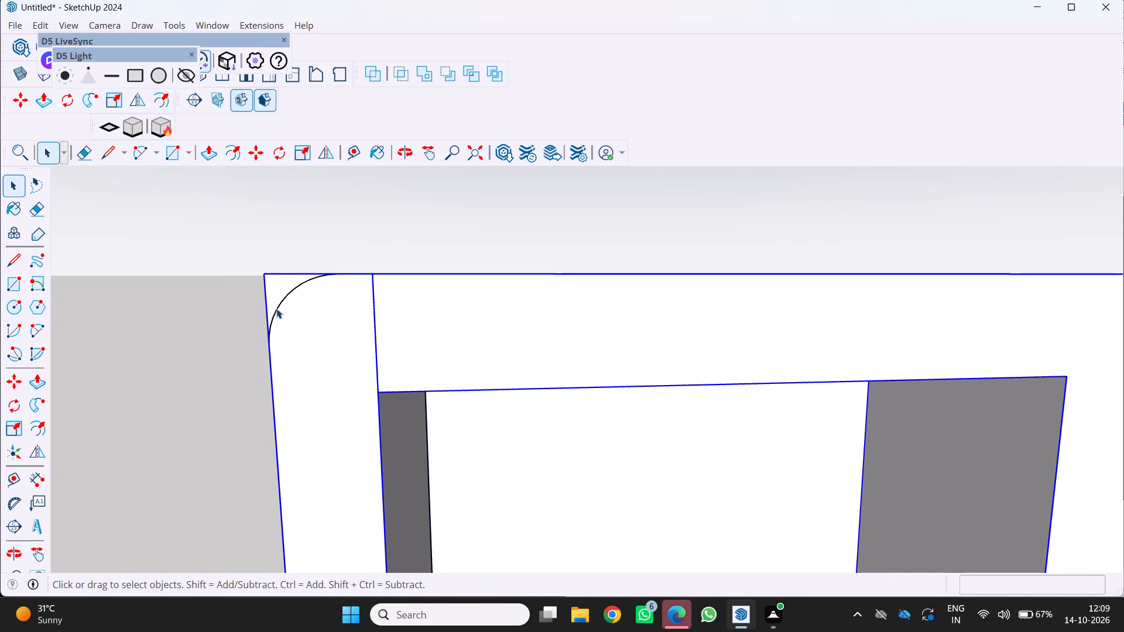
{"action": "scroll", "coordinate": [287, 286], "scroll_direction": "up", "scroll_amount": 2}
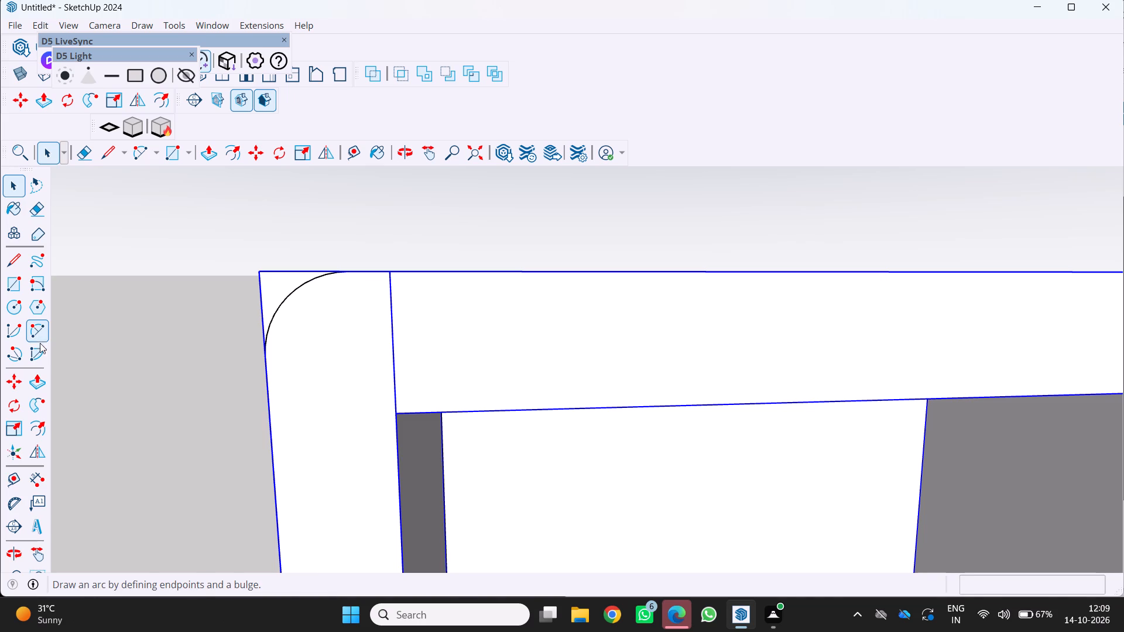
{"action": "left_click", "coordinate": [37, 332]}
{"action": "scroll", "coordinate": [170, 295], "scroll_direction": "up", "scroll_amount": 2}
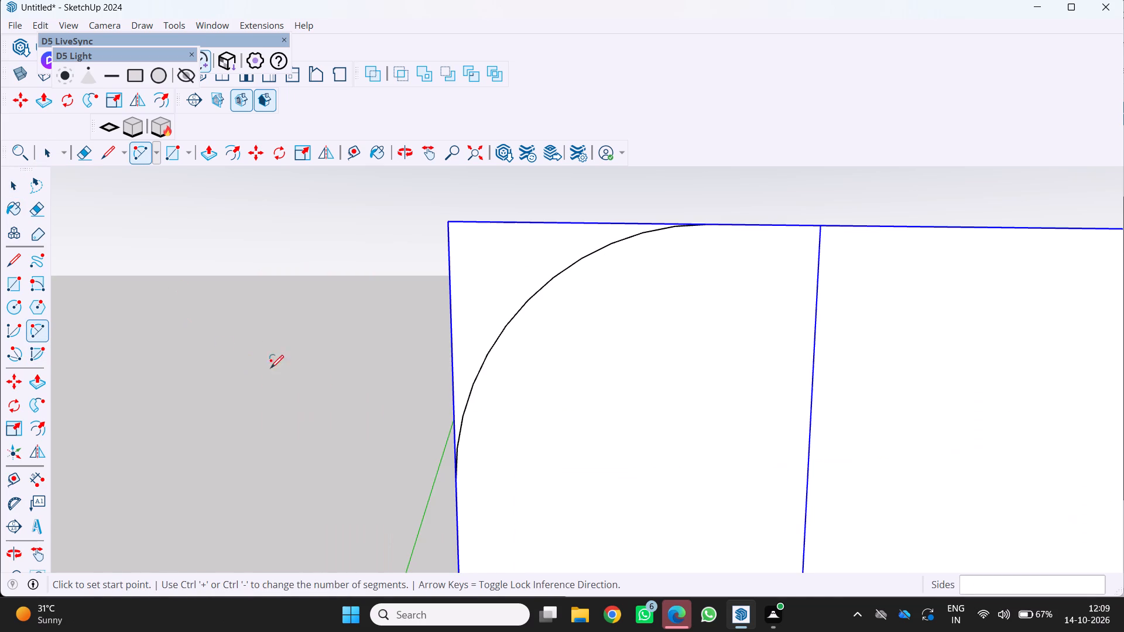
{"action": "left_click", "coordinate": [456, 474]}
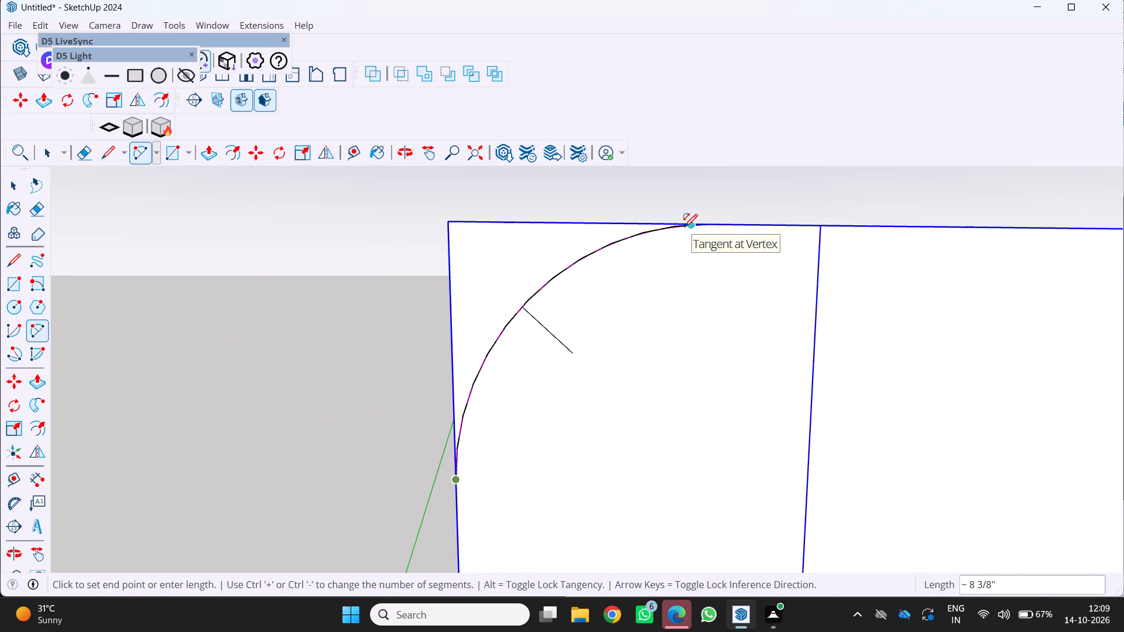
{"action": "left_click", "coordinate": [684, 227]}
{"action": "left_click", "coordinate": [566, 253]}
{"action": "scroll", "coordinate": [537, 283], "scroll_direction": "down", "scroll_amount": 6}
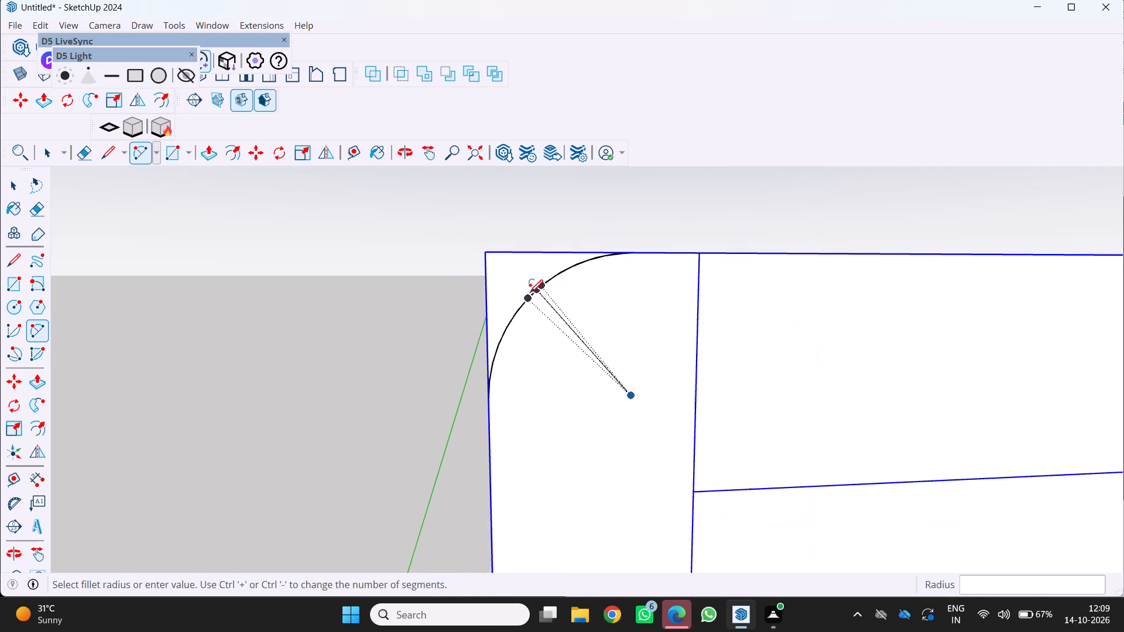
{"action": "middle_click_drag", "start_coordinate": [525, 293], "coordinate": [393, 315]}
{"action": "scroll", "coordinate": [554, 276], "scroll_direction": "up", "scroll_amount": 1}
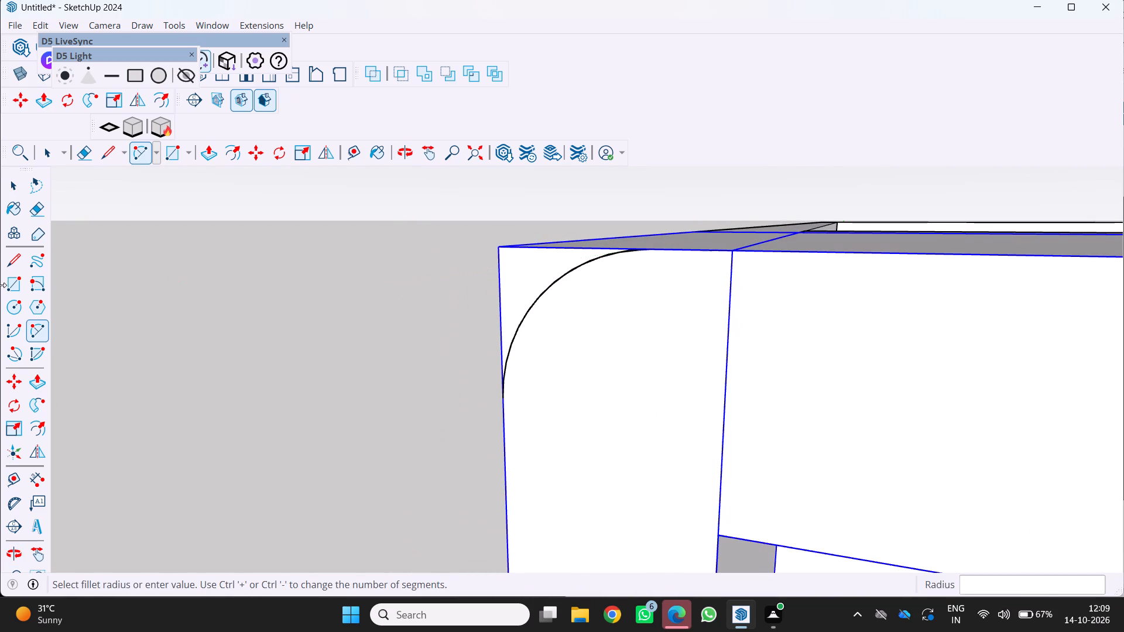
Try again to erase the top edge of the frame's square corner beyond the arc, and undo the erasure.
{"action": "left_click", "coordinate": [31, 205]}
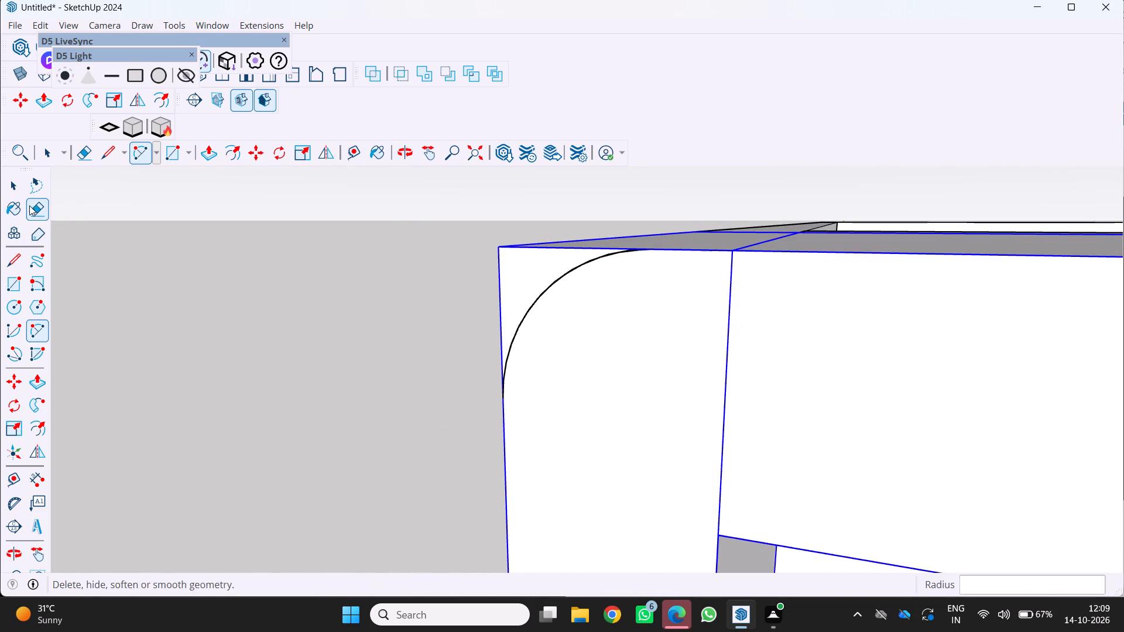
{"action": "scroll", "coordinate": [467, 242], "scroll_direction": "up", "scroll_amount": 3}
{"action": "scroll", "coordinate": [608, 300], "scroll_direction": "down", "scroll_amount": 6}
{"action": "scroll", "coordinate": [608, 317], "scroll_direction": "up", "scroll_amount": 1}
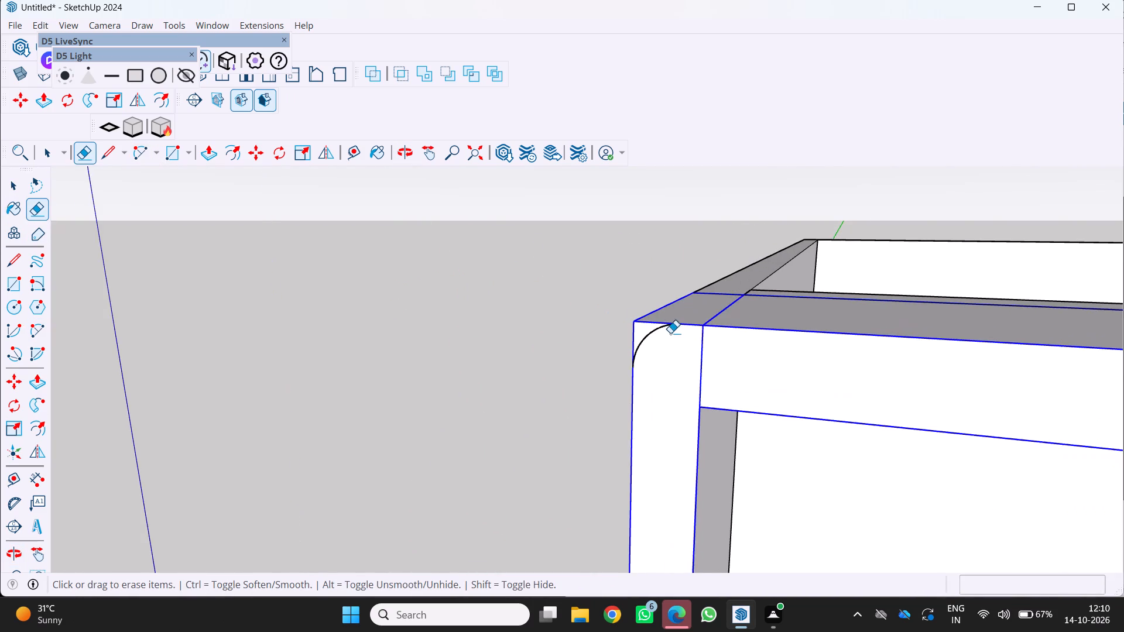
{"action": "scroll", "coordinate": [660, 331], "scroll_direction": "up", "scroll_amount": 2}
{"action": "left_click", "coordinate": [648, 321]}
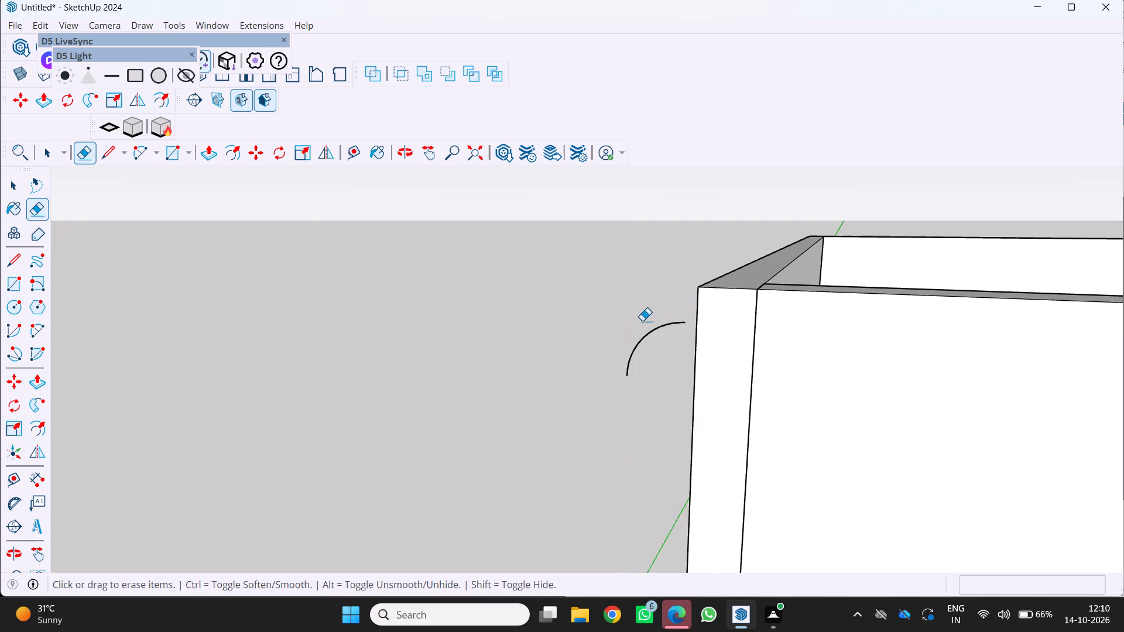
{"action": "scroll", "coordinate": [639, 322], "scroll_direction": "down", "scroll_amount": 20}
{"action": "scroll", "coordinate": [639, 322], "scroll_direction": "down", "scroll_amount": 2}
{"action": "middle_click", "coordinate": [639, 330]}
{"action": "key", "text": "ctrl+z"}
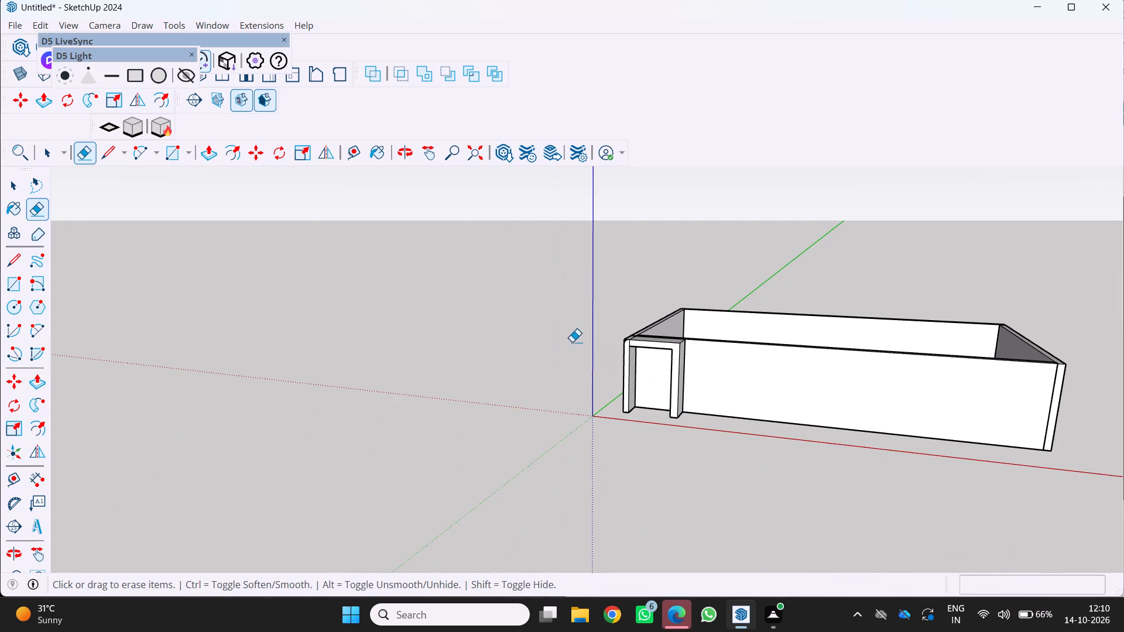
Open the projecting frame's group for editing at its upper outer corner and select its front corner face with the connected geometry.
{"action": "scroll", "coordinate": [568, 345], "scroll_direction": "down", "scroll_amount": 4}
{"action": "scroll", "coordinate": [674, 349], "scroll_direction": "up", "scroll_amount": 13}
{"action": "scroll", "coordinate": [604, 311], "scroll_direction": "up", "scroll_amount": 3}
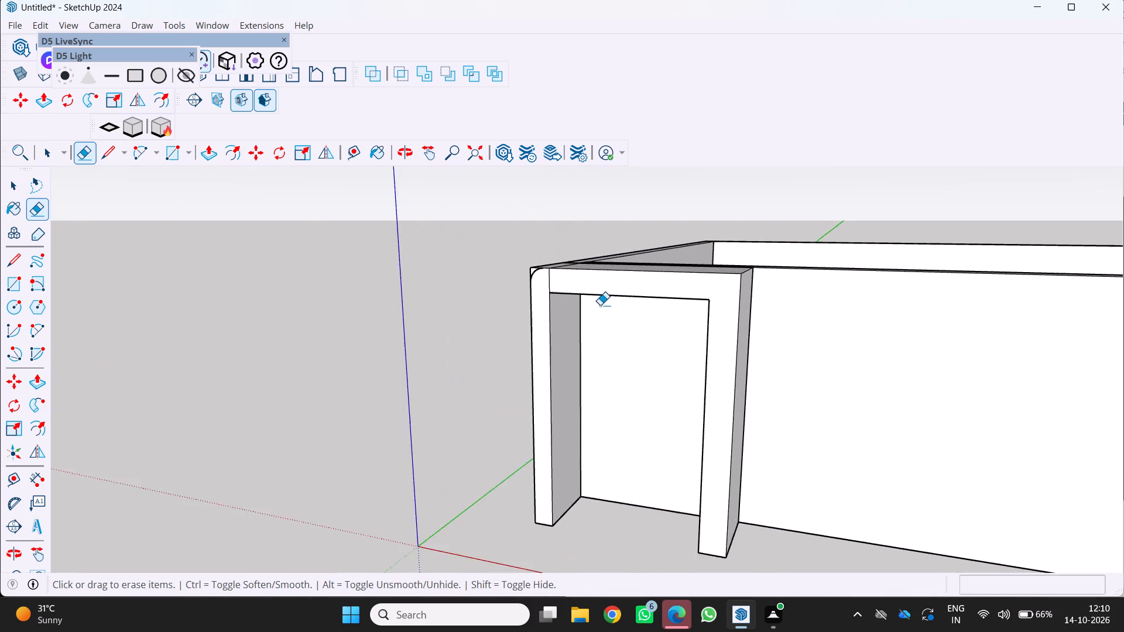
{"action": "scroll", "coordinate": [600, 305], "scroll_direction": "up", "scroll_amount": 7}
{"action": "scroll", "coordinate": [517, 276], "scroll_direction": "up", "scroll_amount": 5}
{"action": "middle_click_drag", "start_coordinate": [499, 266], "coordinate": [606, 367]}
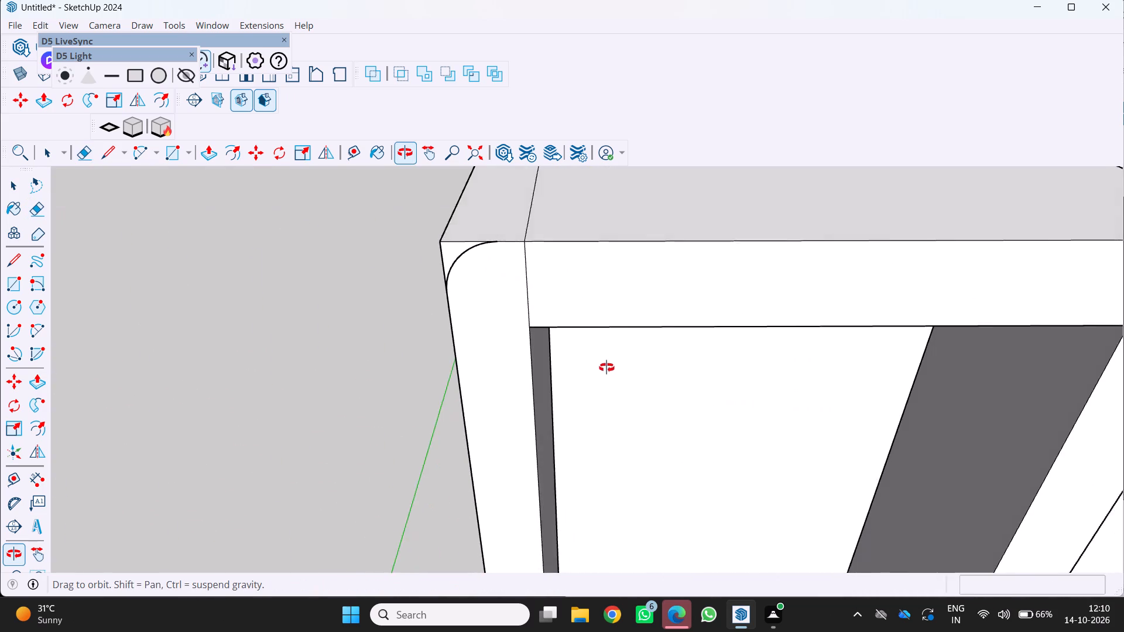
{"action": "middle_click_drag", "start_coordinate": [606, 367], "coordinate": [719, 386]}
{"action": "middle_click", "coordinate": [719, 386]}
{"action": "key", "text": "p"}
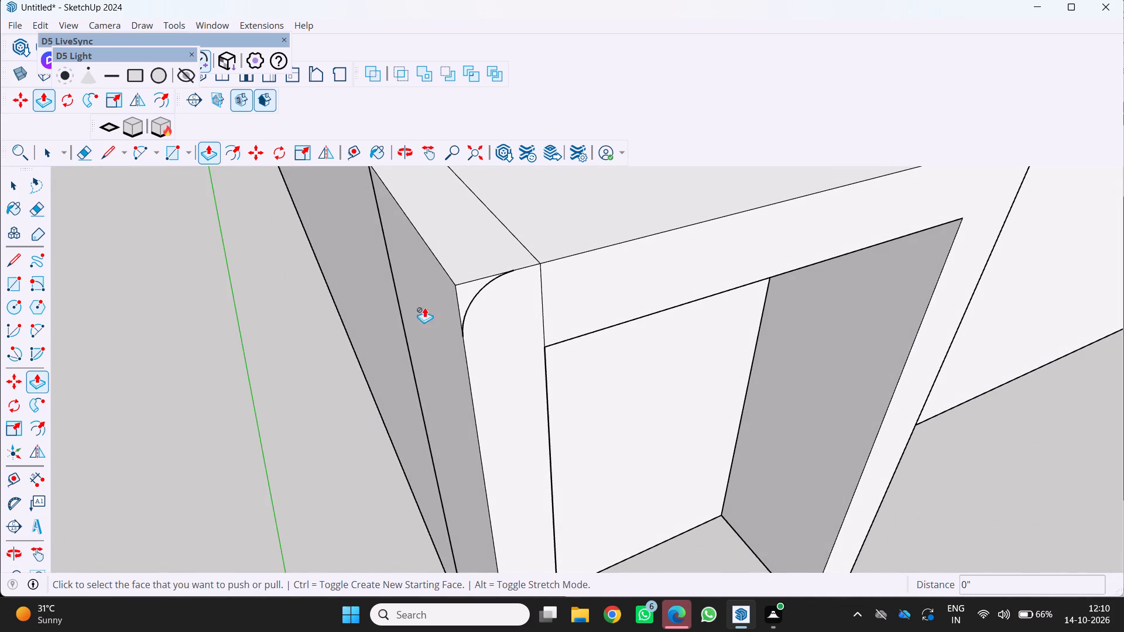
{"action": "key", "text": "space"}
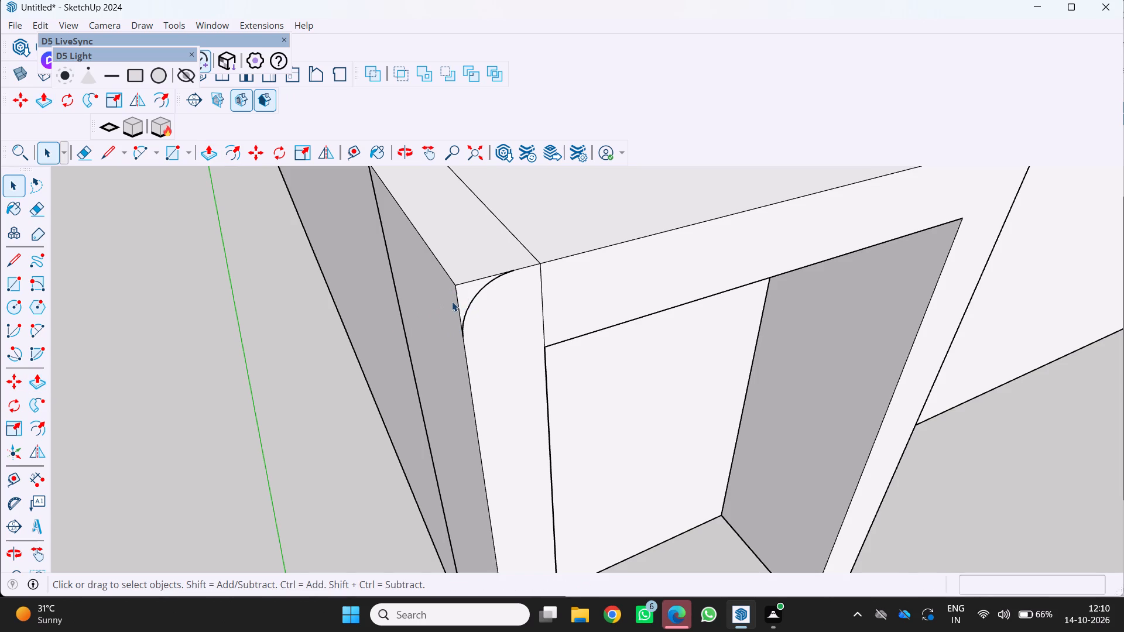
{"action": "triple_click", "coordinate": [462, 297]}
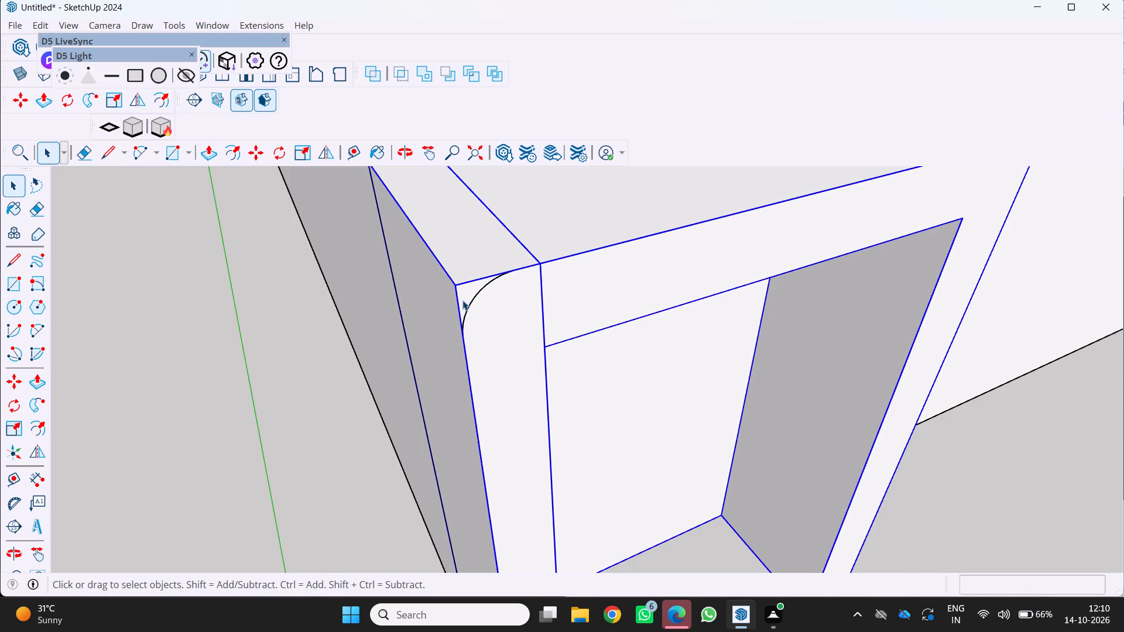
{"action": "key", "text": "p"}
{"action": "key", "text": "space"}
{"action": "triple_click", "coordinate": [467, 293]}
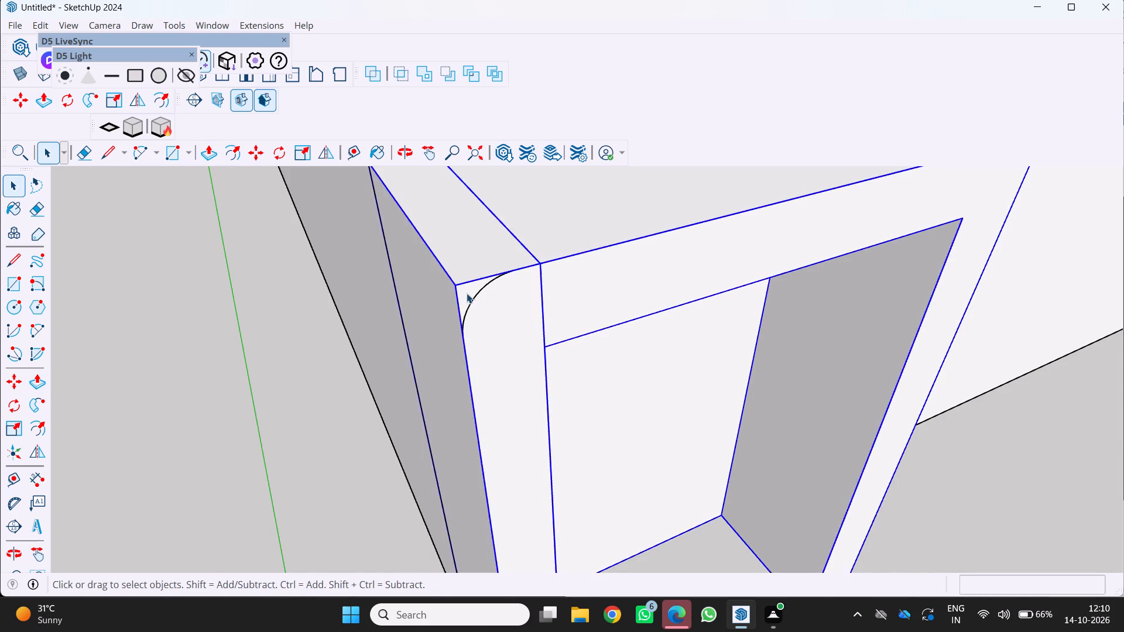
{"action": "left_click", "coordinate": [464, 298]}
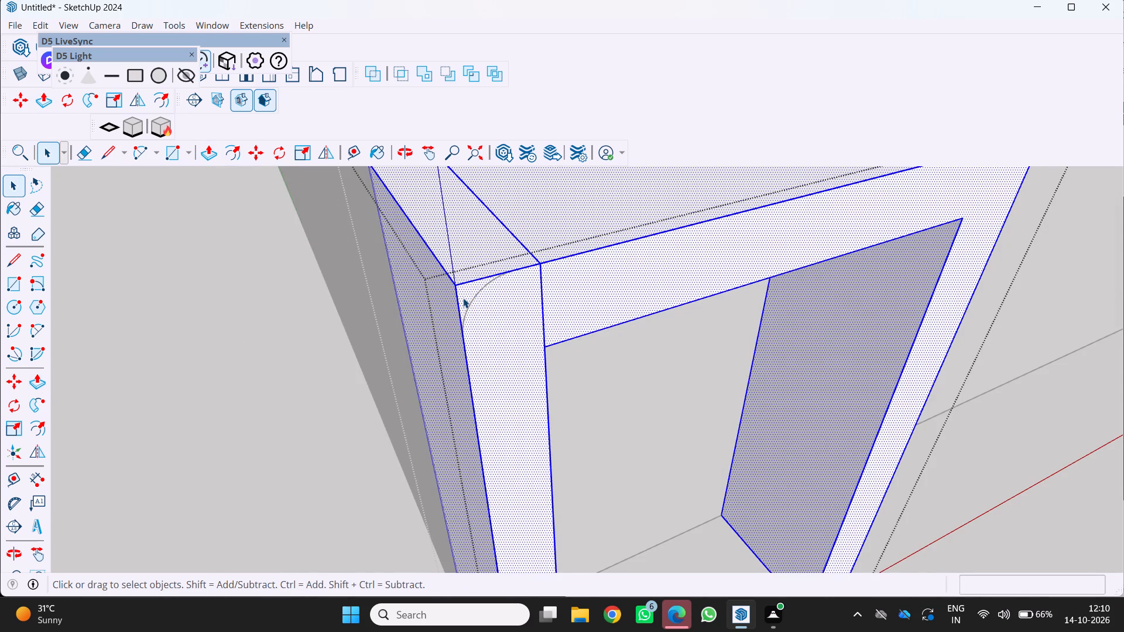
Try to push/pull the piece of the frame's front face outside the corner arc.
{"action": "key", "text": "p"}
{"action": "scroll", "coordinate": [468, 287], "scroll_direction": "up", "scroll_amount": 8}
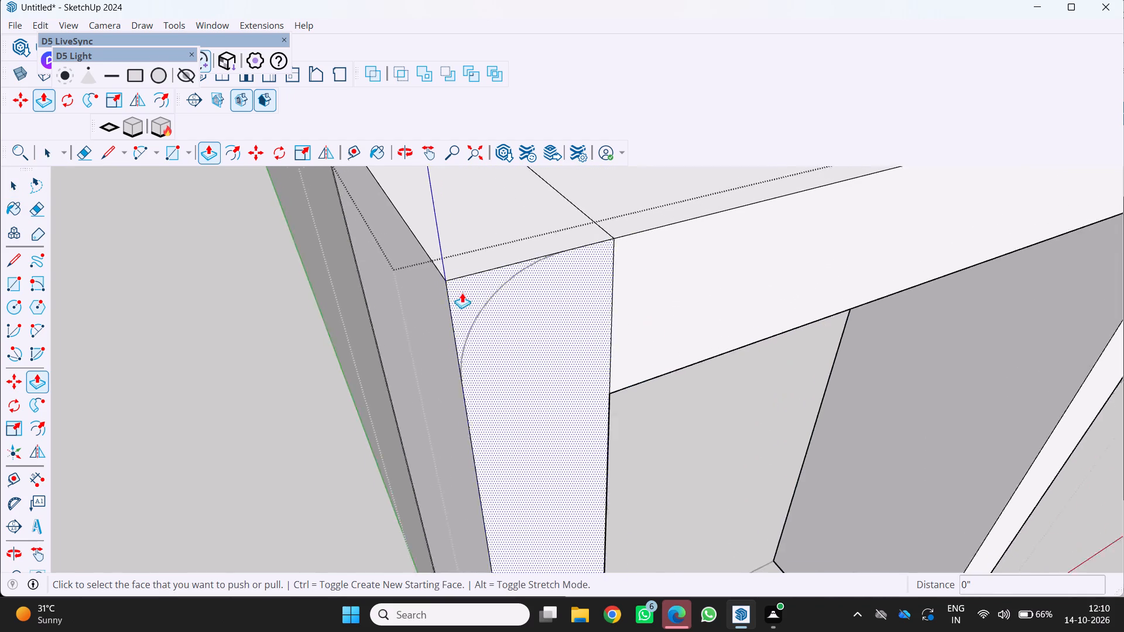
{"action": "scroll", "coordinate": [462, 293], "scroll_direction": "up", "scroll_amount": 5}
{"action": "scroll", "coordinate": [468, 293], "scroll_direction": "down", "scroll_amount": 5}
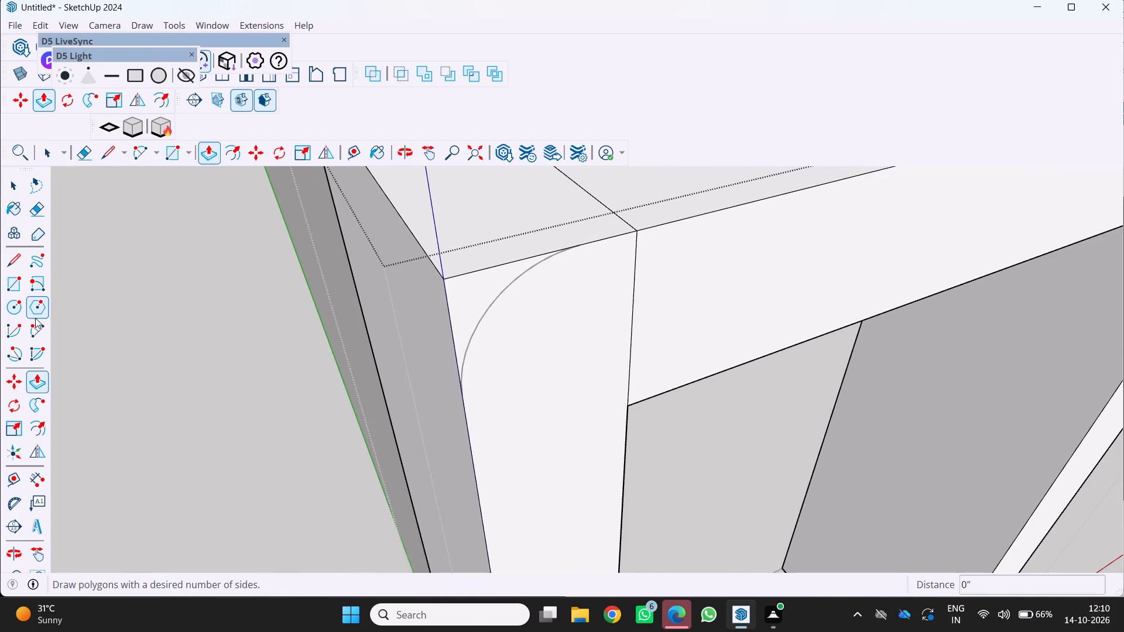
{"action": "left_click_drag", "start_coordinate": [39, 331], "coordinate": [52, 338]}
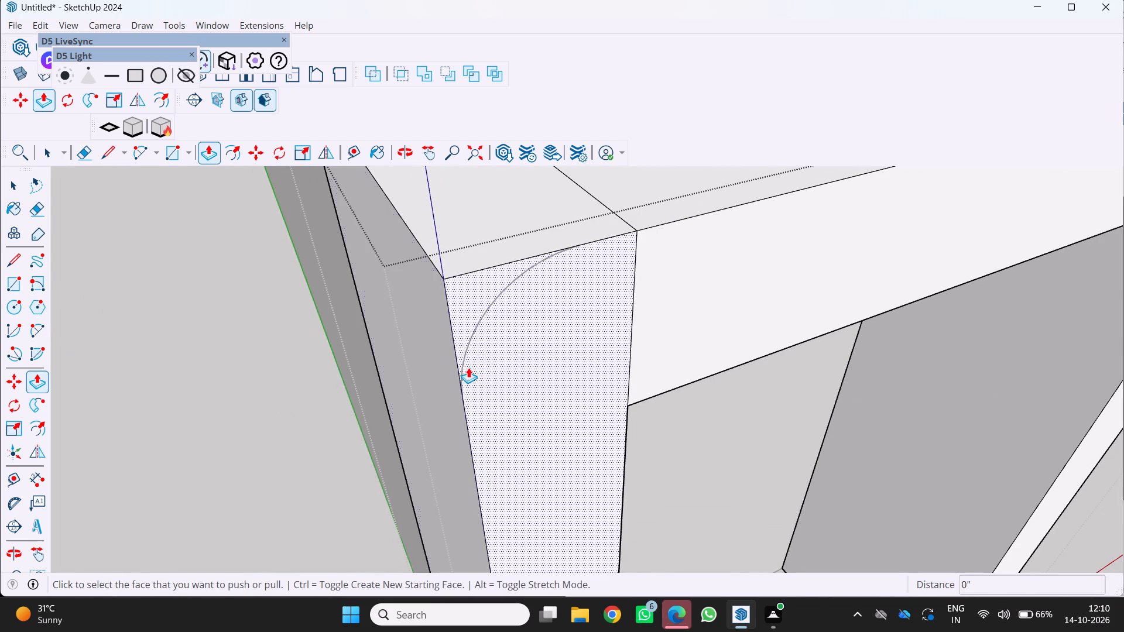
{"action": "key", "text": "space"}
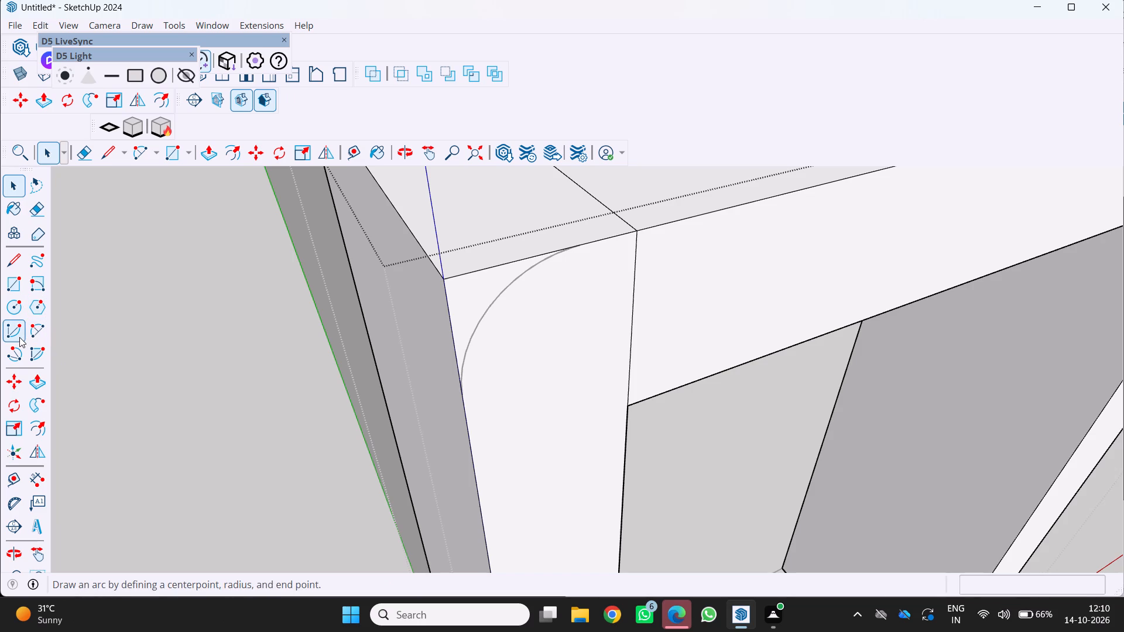
Draw a straight diagonal line about 8 3/16" long across the frame's front corner, joining the two arc endpoints.
{"action": "left_click_drag", "start_coordinate": [109, 149], "coordinate": [114, 156]}
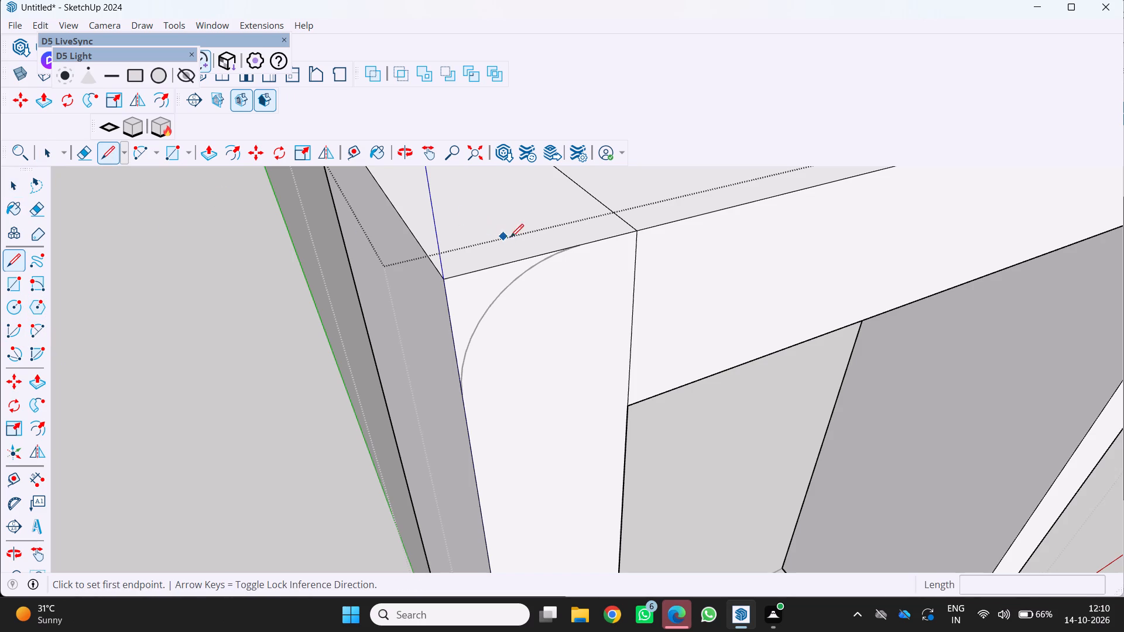
{"action": "scroll", "coordinate": [591, 272], "scroll_direction": "up", "scroll_amount": 6}
{"action": "left_click", "coordinate": [574, 233]}
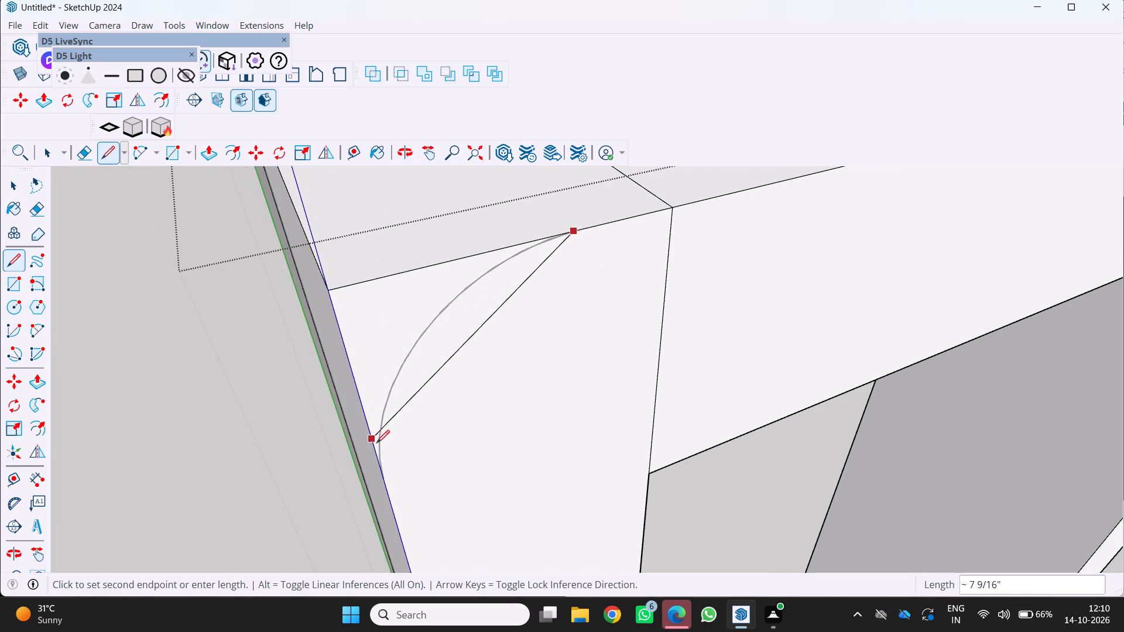
{"action": "left_click_drag", "start_coordinate": [382, 466], "coordinate": [382, 456]}
{"action": "scroll", "coordinate": [492, 340], "scroll_direction": "down", "scroll_amount": 1}
{"action": "middle_click_drag", "start_coordinate": [483, 341], "coordinate": [380, 240]}
{"action": "middle_click", "coordinate": [380, 240]}
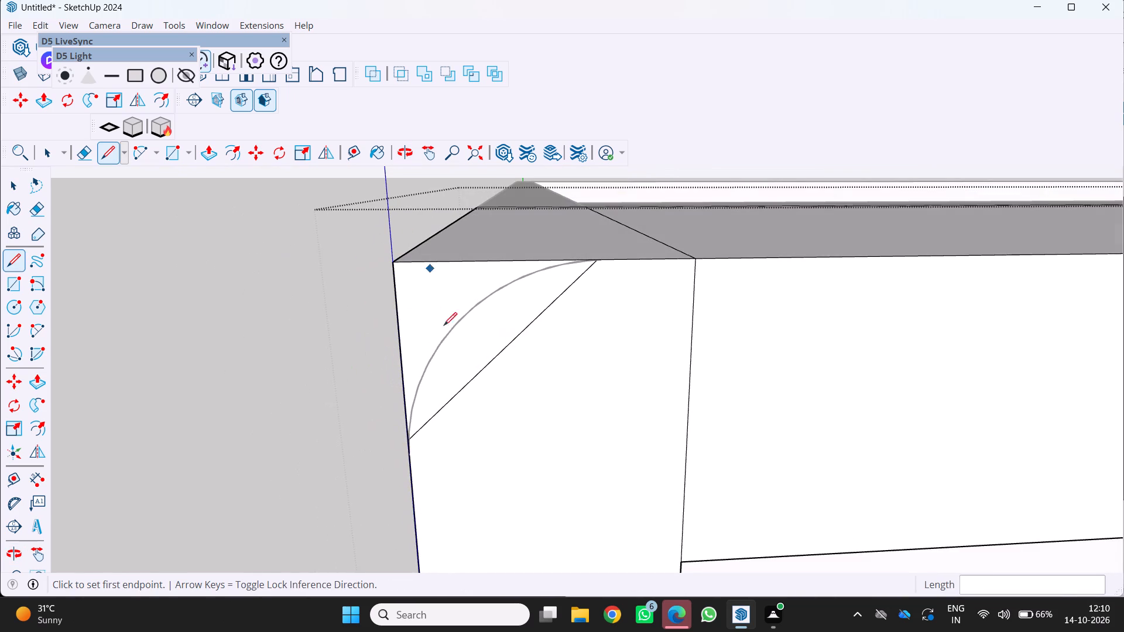
Push the triangular corner face outside the diagonal line back about 3' 1/16" through the frame's depth.
{"action": "key", "text": "p"}
{"action": "left_click", "coordinate": [456, 329]}
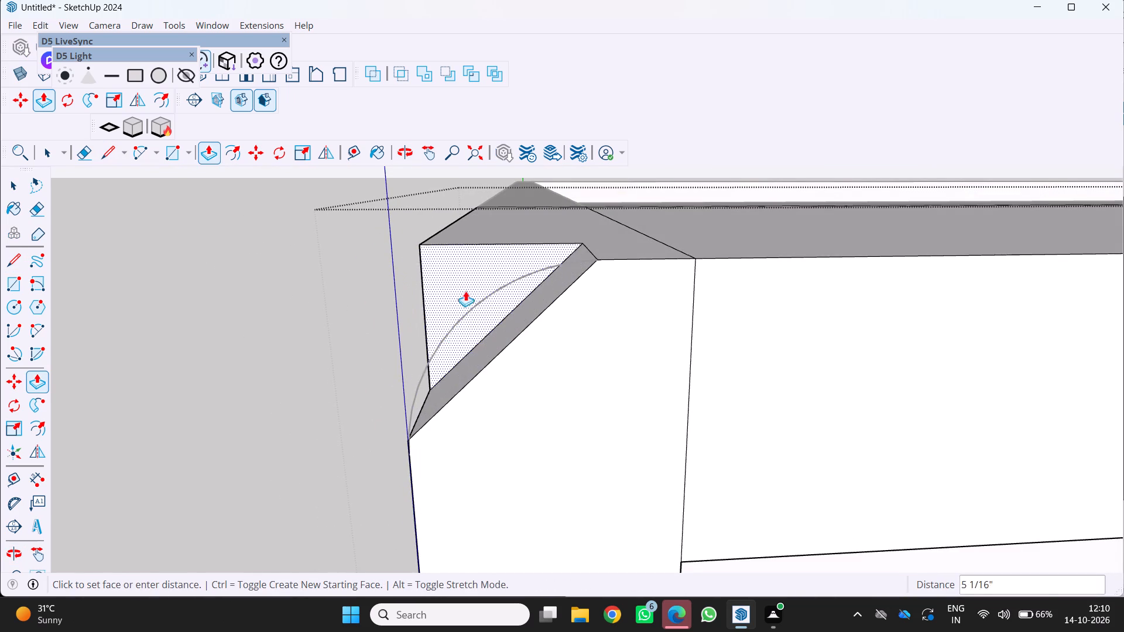
{"action": "scroll", "coordinate": [484, 243], "scroll_direction": "down", "scroll_amount": 5}
{"action": "left_click", "coordinate": [491, 225]}
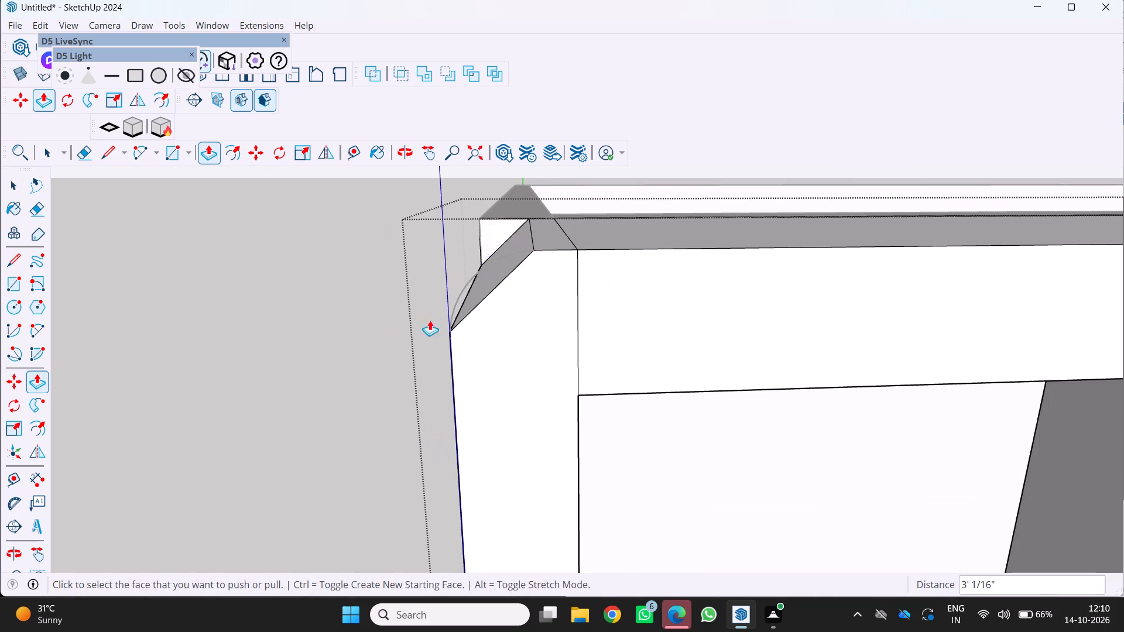
{"action": "scroll", "coordinate": [389, 387], "scroll_direction": "down", "scroll_amount": 8}
{"action": "middle_click_drag", "start_coordinate": [383, 366], "coordinate": [358, 258]}
{"action": "scroll", "coordinate": [381, 364], "scroll_direction": "down", "scroll_amount": 5}
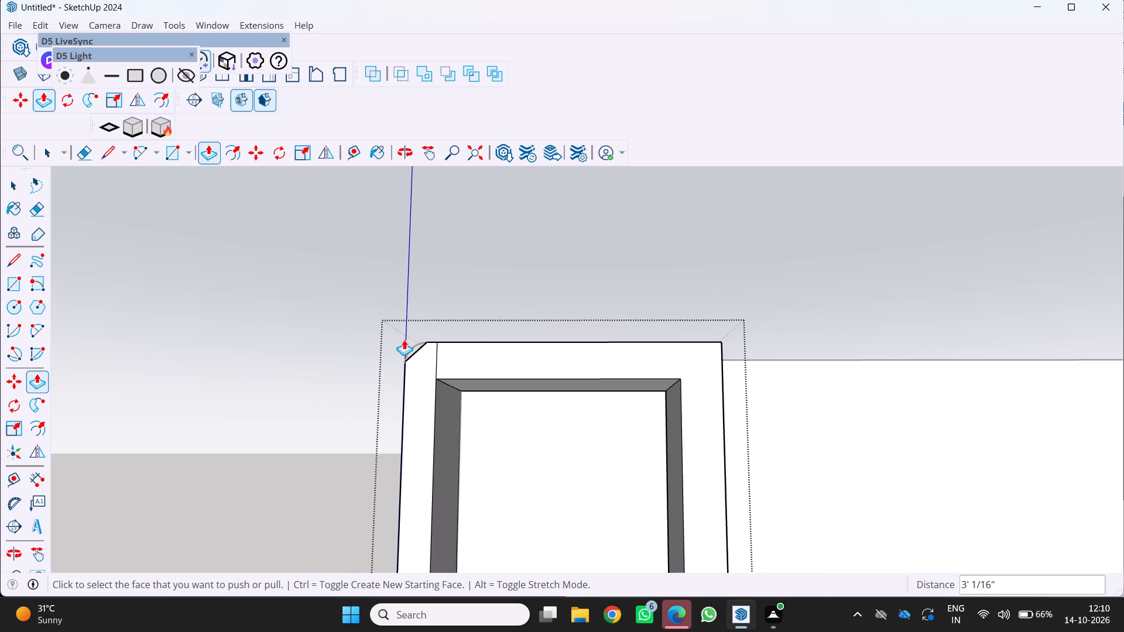
Draw an arc between the diagonal's endpoints, about 8 3/16" across with a bulge of about 1 9/16", and close the group.
{"action": "scroll", "coordinate": [414, 339], "scroll_direction": "up", "scroll_amount": 11}
{"action": "key", "text": "space"}
{"action": "key", "text": "space"}
{"action": "scroll", "coordinate": [263, 344], "scroll_direction": "up", "scroll_amount": 6}
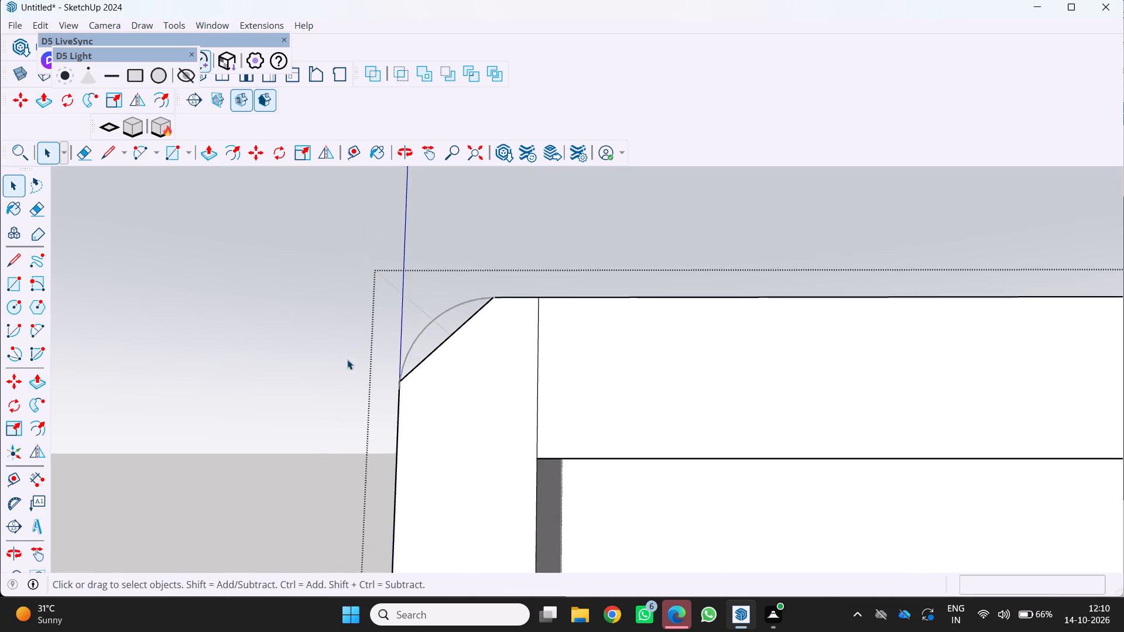
{"action": "scroll", "coordinate": [347, 359], "scroll_direction": "up", "scroll_amount": 1}
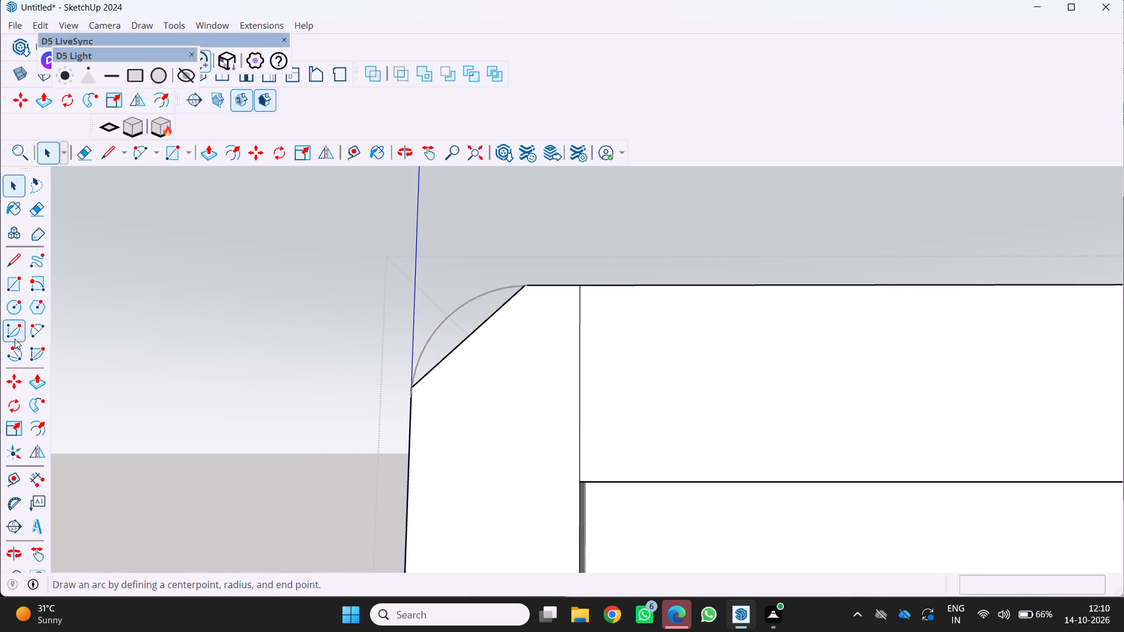
{"action": "left_click", "coordinate": [37, 327]}
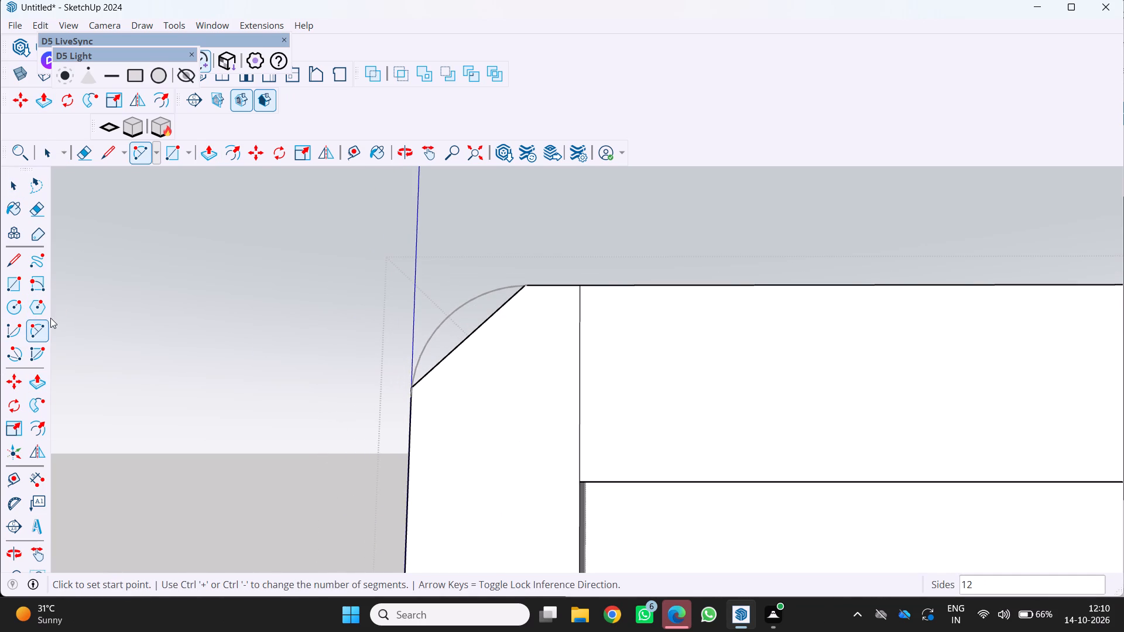
{"action": "scroll", "coordinate": [497, 287], "scroll_direction": "up", "scroll_amount": 5}
{"action": "left_click", "coordinate": [525, 284]}
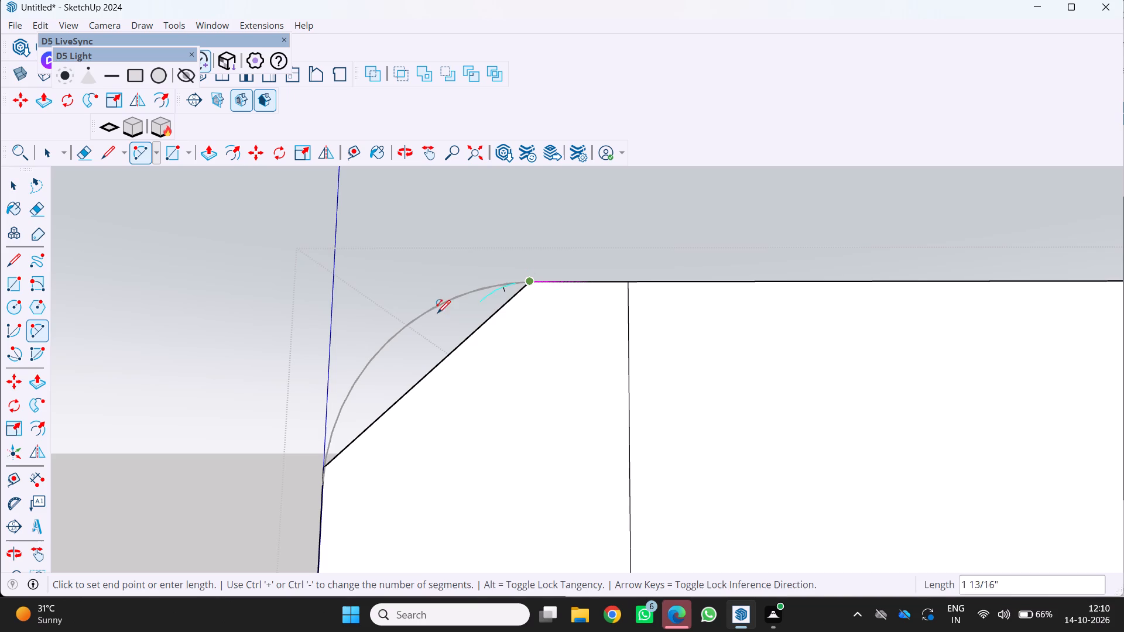
{"action": "left_click", "coordinate": [323, 473]}
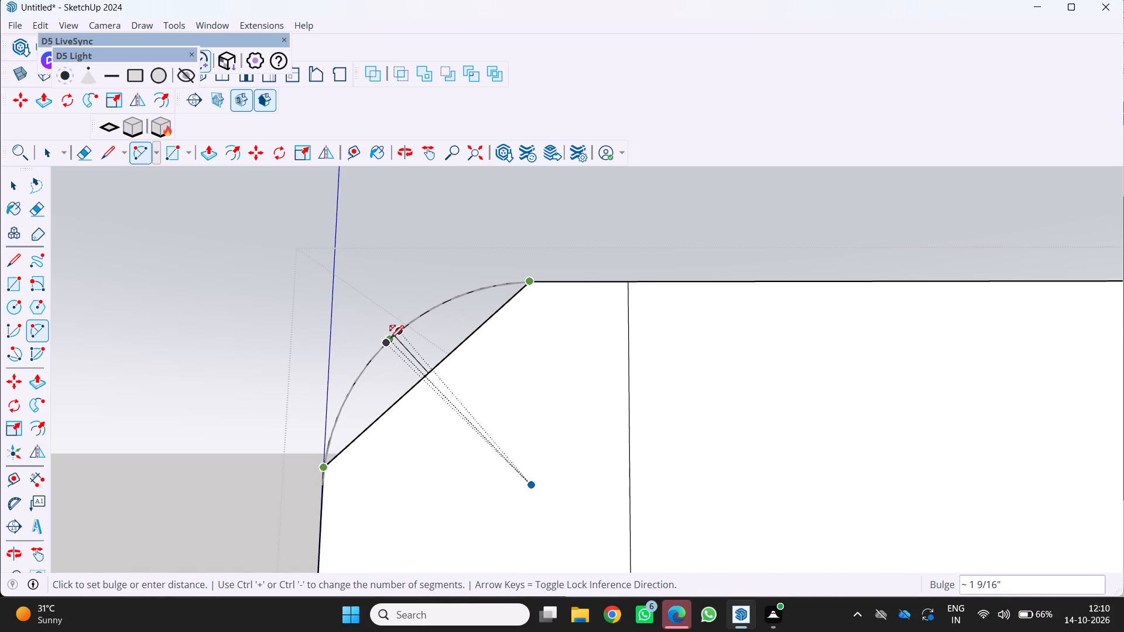
{"action": "left_click", "coordinate": [390, 337]}
{"action": "scroll", "coordinate": [442, 394], "scroll_direction": "down", "scroll_amount": 5}
{"action": "key", "text": "space"}
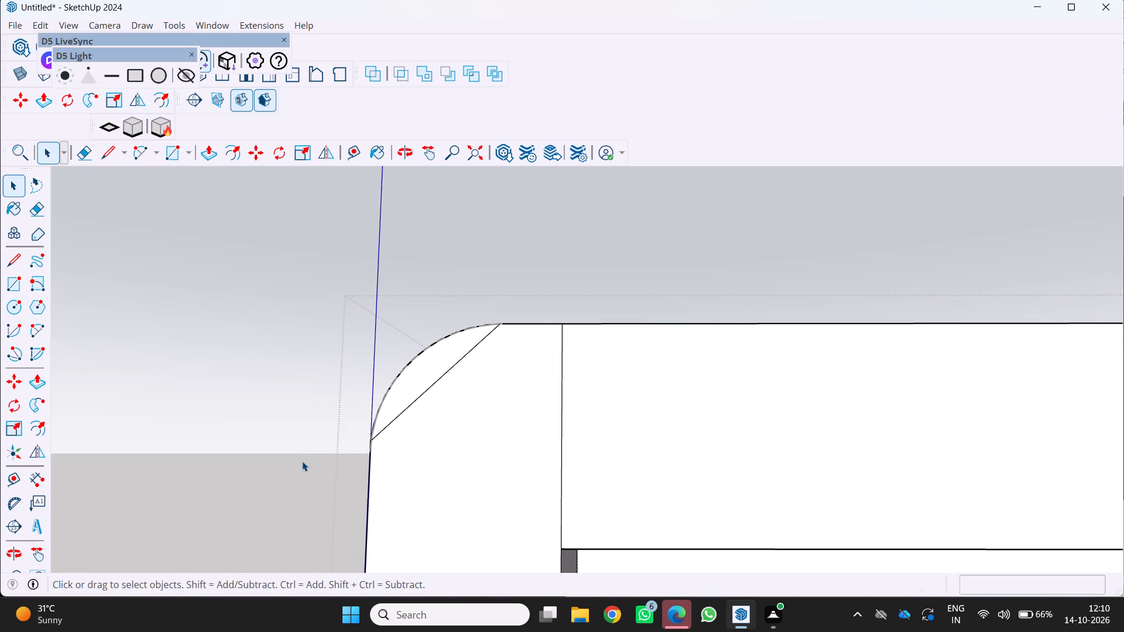
{"action": "left_click", "coordinate": [302, 461]}
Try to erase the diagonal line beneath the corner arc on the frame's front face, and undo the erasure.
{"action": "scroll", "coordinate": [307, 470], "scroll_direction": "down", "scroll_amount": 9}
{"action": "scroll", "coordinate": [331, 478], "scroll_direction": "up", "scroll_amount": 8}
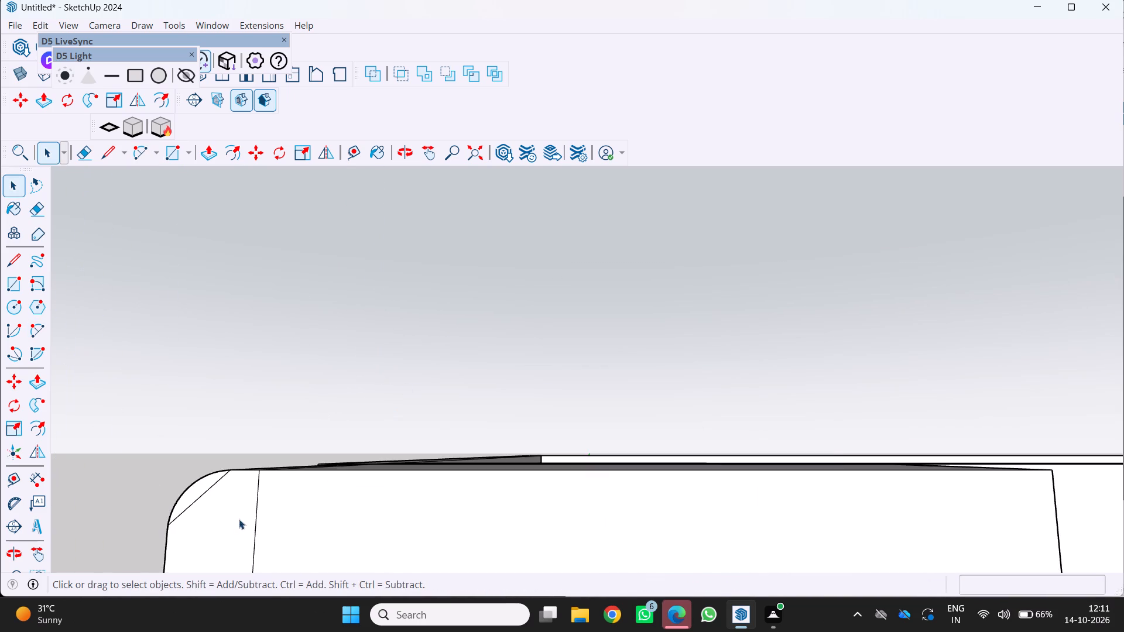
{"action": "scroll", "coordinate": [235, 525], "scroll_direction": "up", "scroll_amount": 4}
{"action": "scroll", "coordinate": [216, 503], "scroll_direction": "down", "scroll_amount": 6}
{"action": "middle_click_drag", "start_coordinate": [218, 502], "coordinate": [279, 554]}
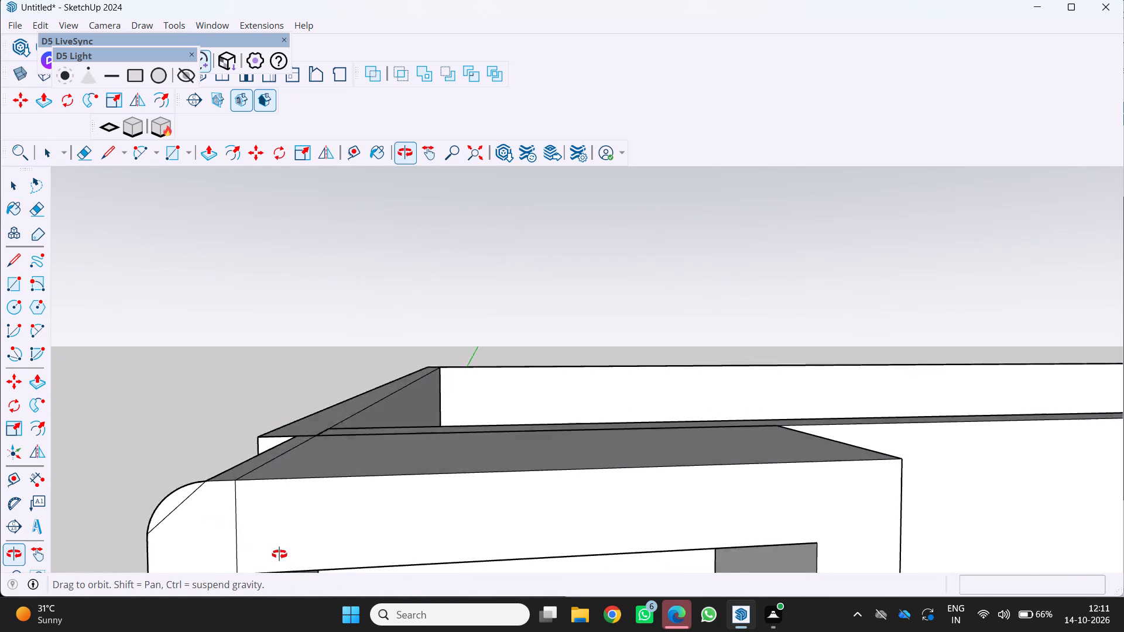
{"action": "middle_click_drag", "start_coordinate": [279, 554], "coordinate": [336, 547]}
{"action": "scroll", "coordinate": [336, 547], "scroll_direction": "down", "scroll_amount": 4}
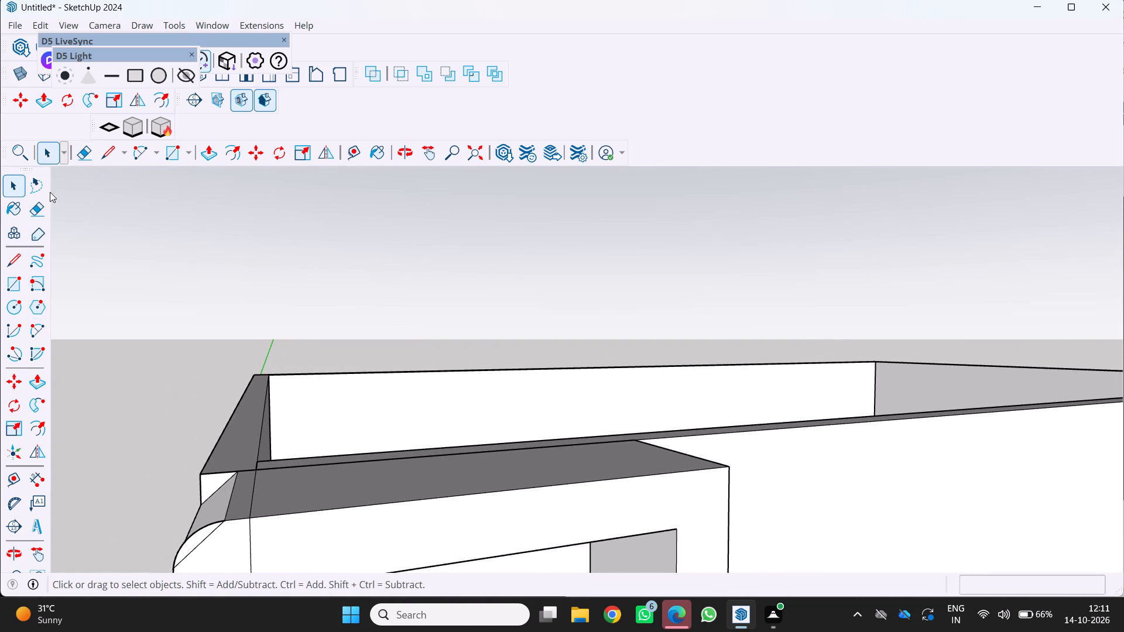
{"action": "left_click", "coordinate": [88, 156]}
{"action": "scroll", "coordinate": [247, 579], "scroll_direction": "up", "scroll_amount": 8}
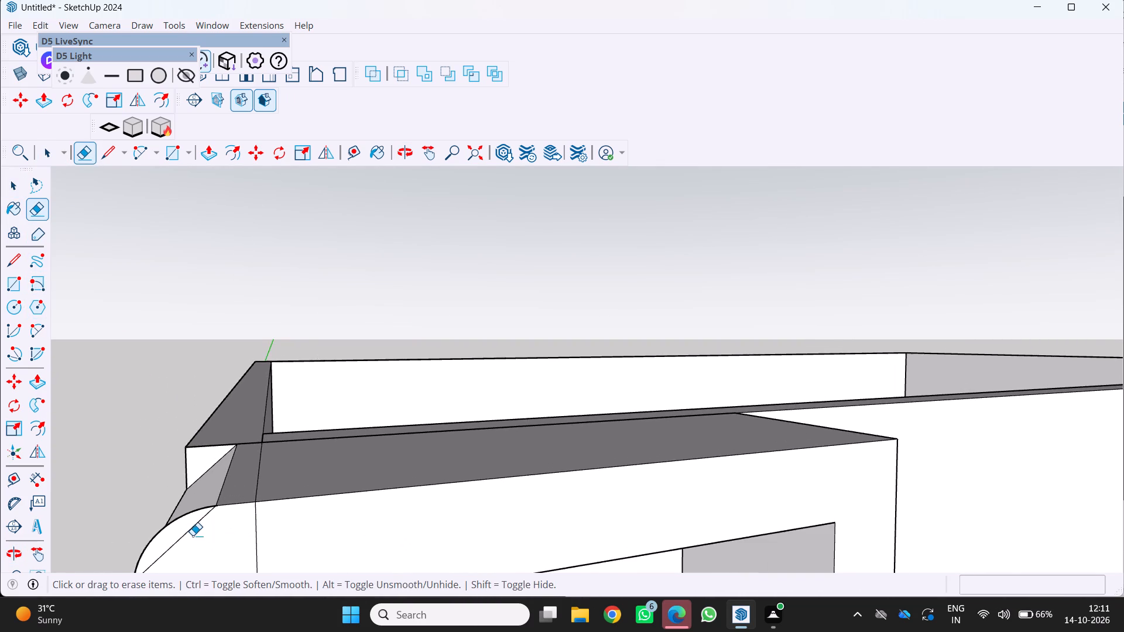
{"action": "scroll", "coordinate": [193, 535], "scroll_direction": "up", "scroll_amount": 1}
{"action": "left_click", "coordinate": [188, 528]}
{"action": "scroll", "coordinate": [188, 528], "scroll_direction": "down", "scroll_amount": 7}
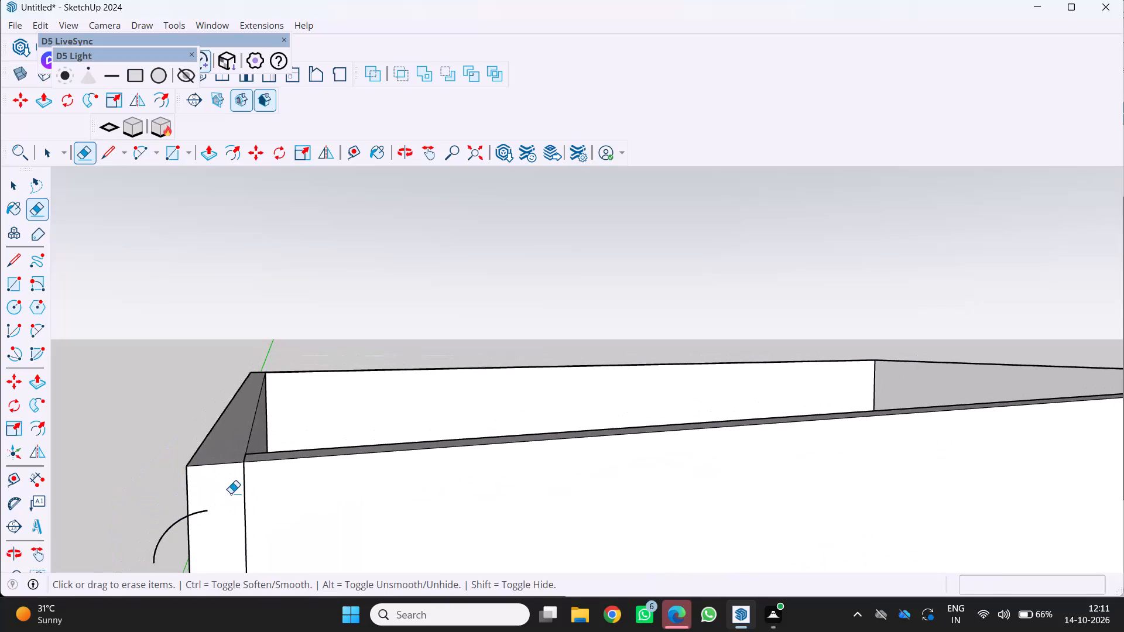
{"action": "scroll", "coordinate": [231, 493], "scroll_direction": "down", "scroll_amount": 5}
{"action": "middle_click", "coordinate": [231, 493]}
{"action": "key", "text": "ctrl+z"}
Examine the chamfered and arced upper outer corner of the front frame from the front, above and side.
{"action": "scroll", "coordinate": [262, 537], "scroll_direction": "down", "scroll_amount": 5}
{"action": "middle_click_drag", "start_coordinate": [239, 518], "coordinate": [213, 475]}
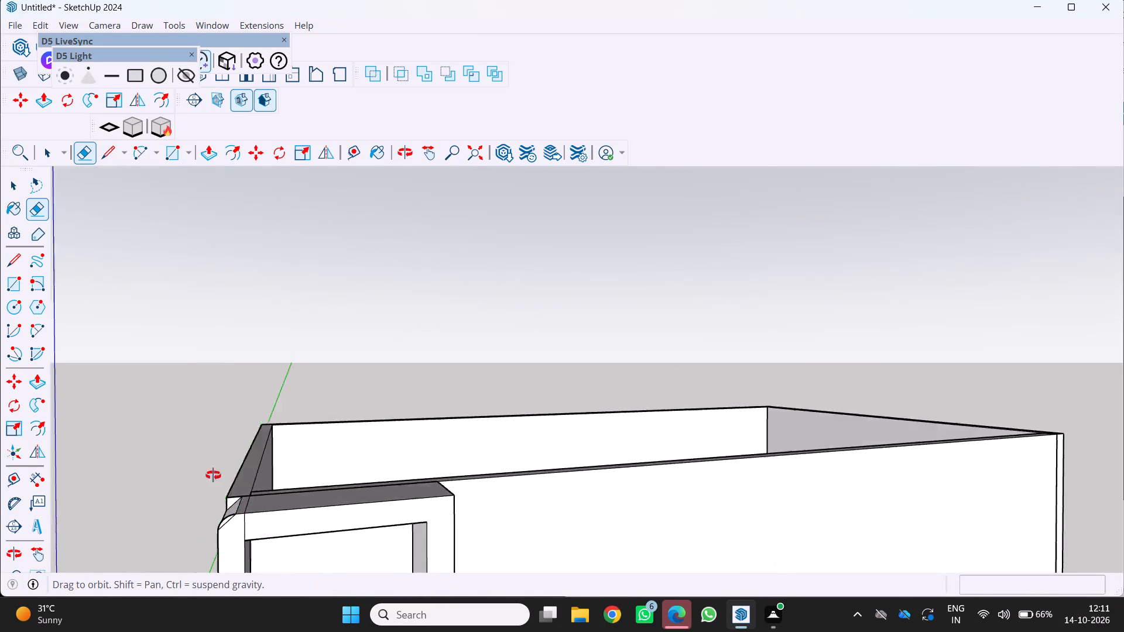
{"action": "middle_click_drag", "start_coordinate": [213, 475], "coordinate": [218, 419]}
{"action": "middle_click", "coordinate": [218, 419]}
{"action": "scroll", "coordinate": [152, 631], "scroll_direction": "up", "scroll_amount": 4}
{"action": "scroll", "coordinate": [194, 512], "scroll_direction": "down", "scroll_amount": 4}
{"action": "middle_click_drag", "start_coordinate": [186, 526], "coordinate": [290, 380], "text": "shift"}
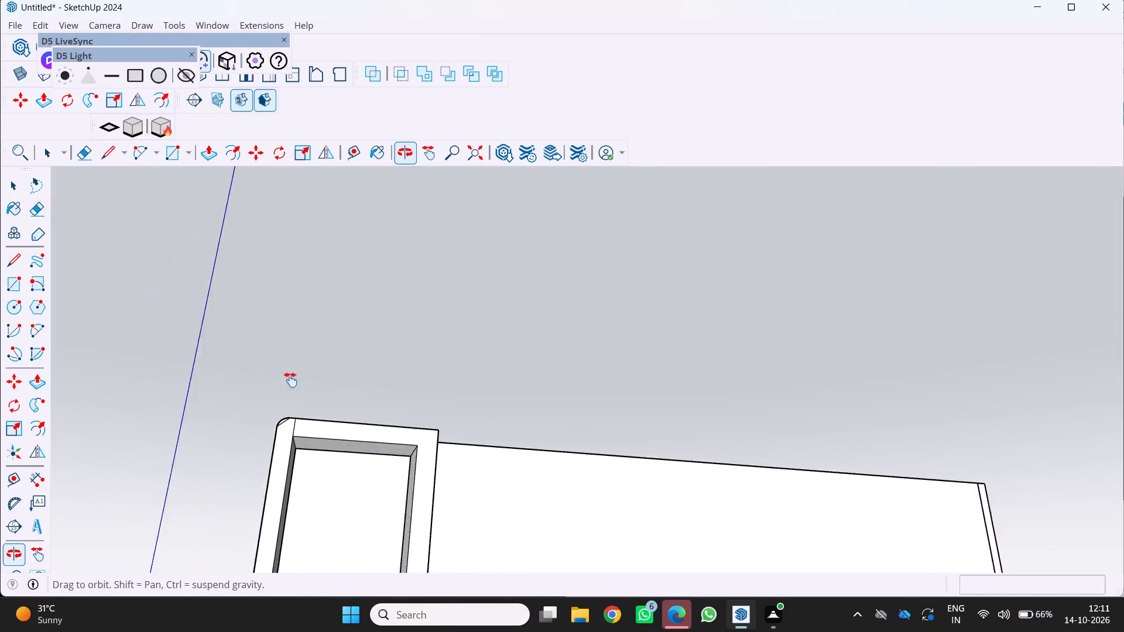
{"action": "middle_click_drag", "start_coordinate": [290, 380], "coordinate": [362, 281], "text": "shift"}
{"action": "scroll", "coordinate": [354, 307], "scroll_direction": "up", "scroll_amount": 7}
{"action": "middle_click_drag", "start_coordinate": [380, 294], "coordinate": [310, 478]}
{"action": "scroll", "coordinate": [310, 478], "scroll_direction": "up", "scroll_amount": 4}
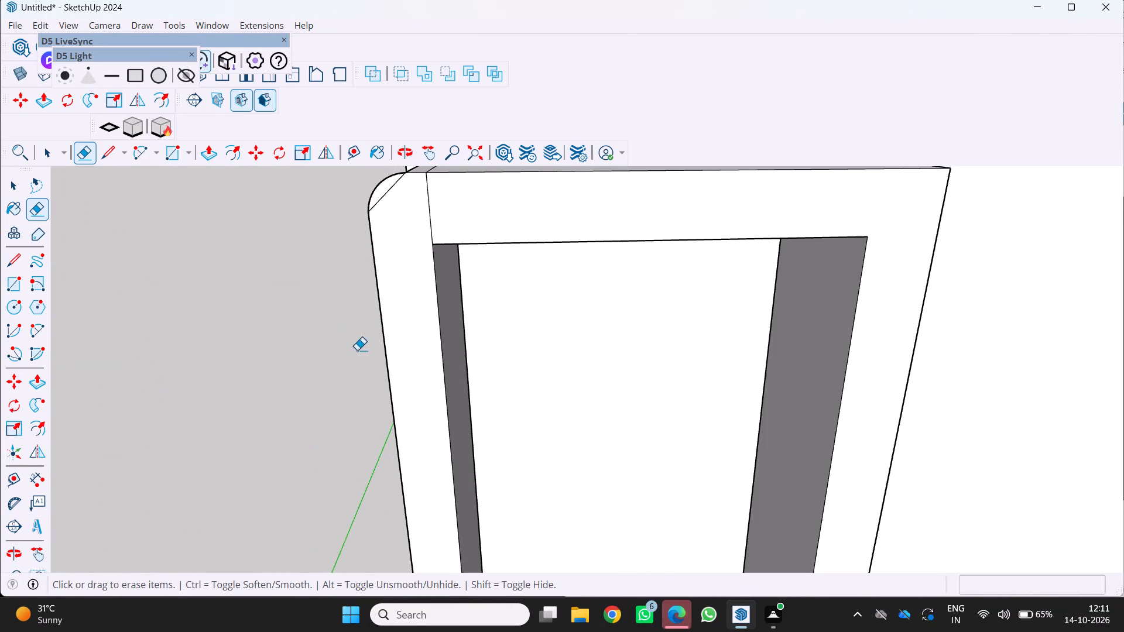
{"action": "scroll", "coordinate": [357, 350], "scroll_direction": "up", "scroll_amount": 3}
{"action": "scroll", "coordinate": [395, 280], "scroll_direction": "down", "scroll_amount": 6}
{"action": "middle_click_drag", "start_coordinate": [373, 283], "coordinate": [444, 389]}
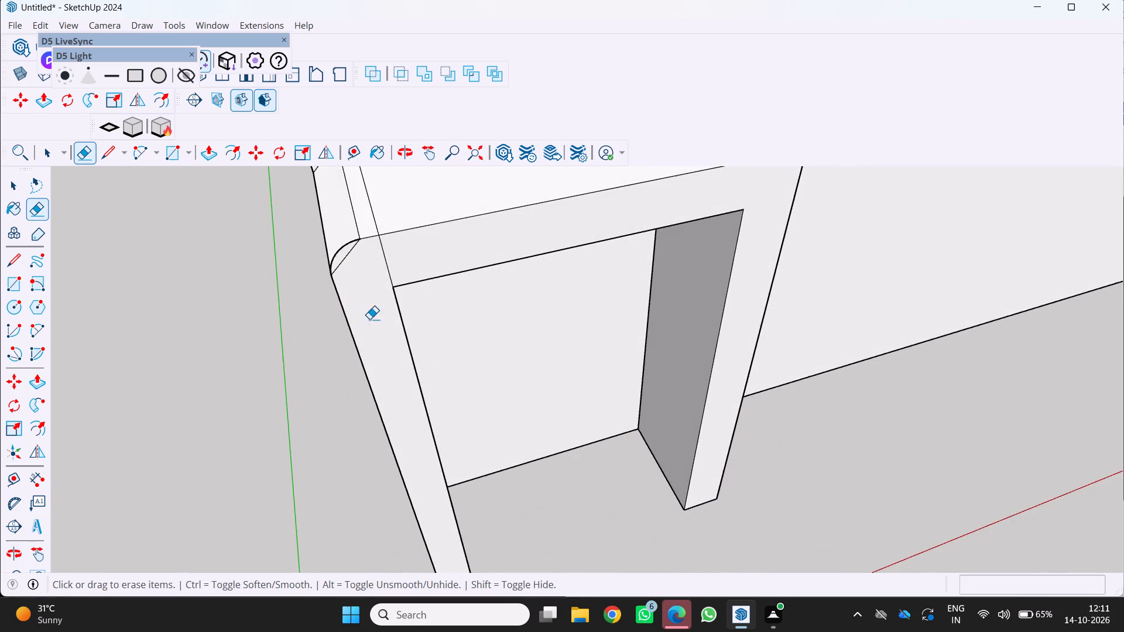
{"action": "scroll", "coordinate": [368, 318], "scroll_direction": "up", "scroll_amount": 1}
{"action": "scroll", "coordinate": [338, 289], "scroll_direction": "down", "scroll_amount": 5}
{"action": "scroll", "coordinate": [328, 262], "scroll_direction": "up", "scroll_amount": 5}
{"action": "middle_click_drag", "start_coordinate": [364, 281], "coordinate": [321, 211]}
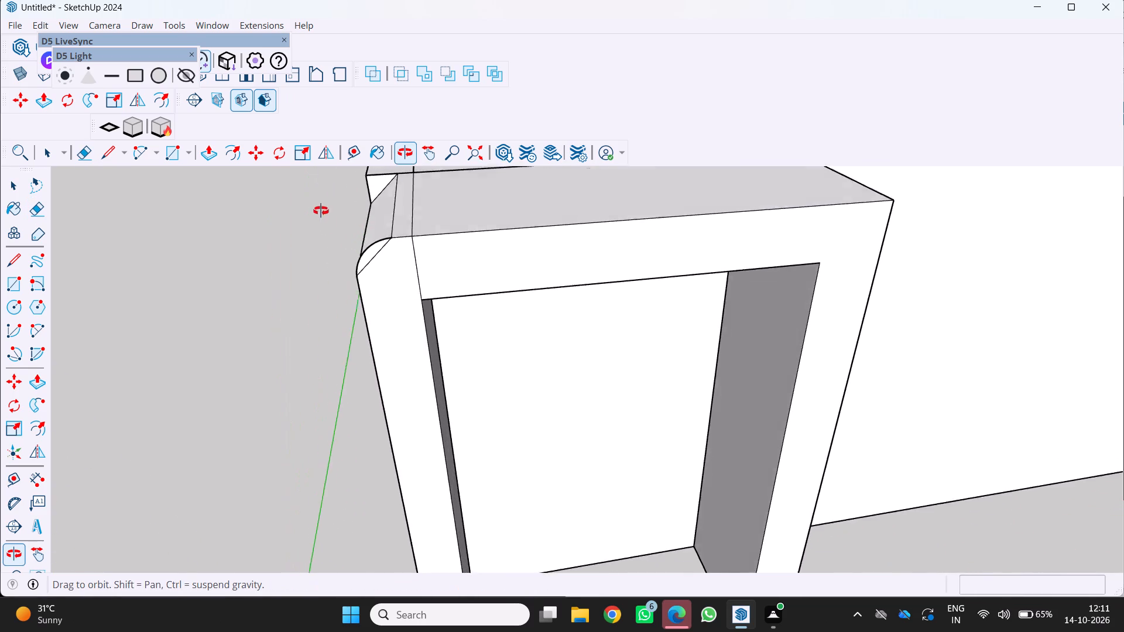
{"action": "middle_click_drag", "start_coordinate": [321, 211], "coordinate": [321, 206]}
{"action": "scroll", "coordinate": [321, 209], "scroll_direction": "up", "scroll_amount": 3}
Open the frame group and pull the triangular face behind the corner notch forward, ending with a pull of about 2' 11 5/8".
{"action": "key", "text": "p"}
{"action": "scroll", "coordinate": [423, 177], "scroll_direction": "down", "scroll_amount": 3}
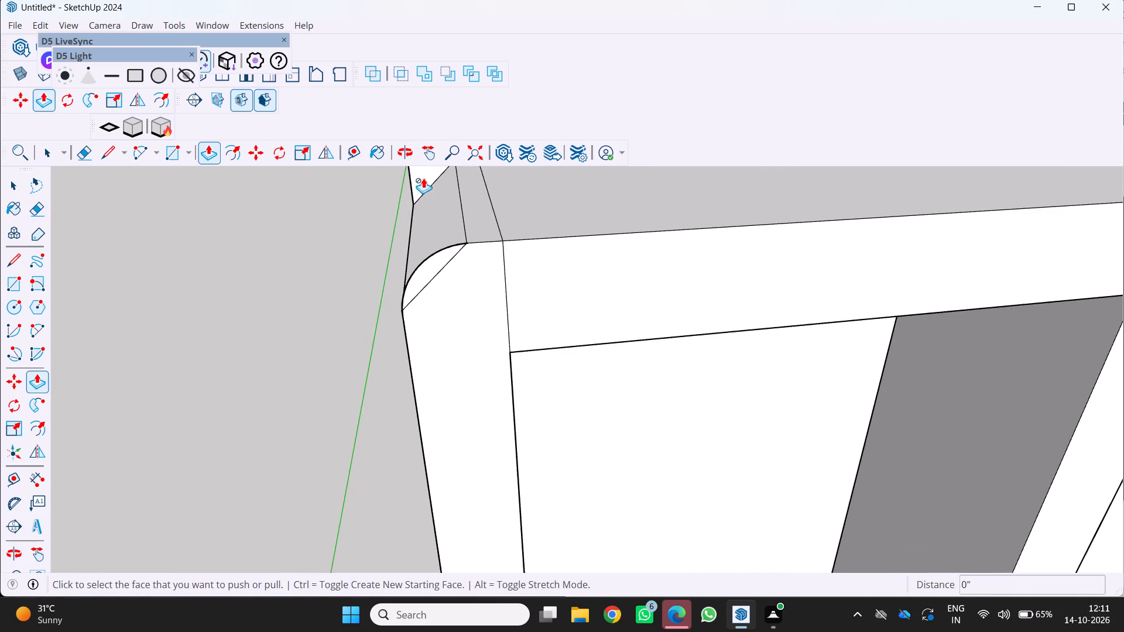
{"action": "middle_click_drag", "start_coordinate": [430, 188], "coordinate": [603, 275]}
{"action": "scroll", "coordinate": [603, 275], "scroll_direction": "down", "scroll_amount": 5}
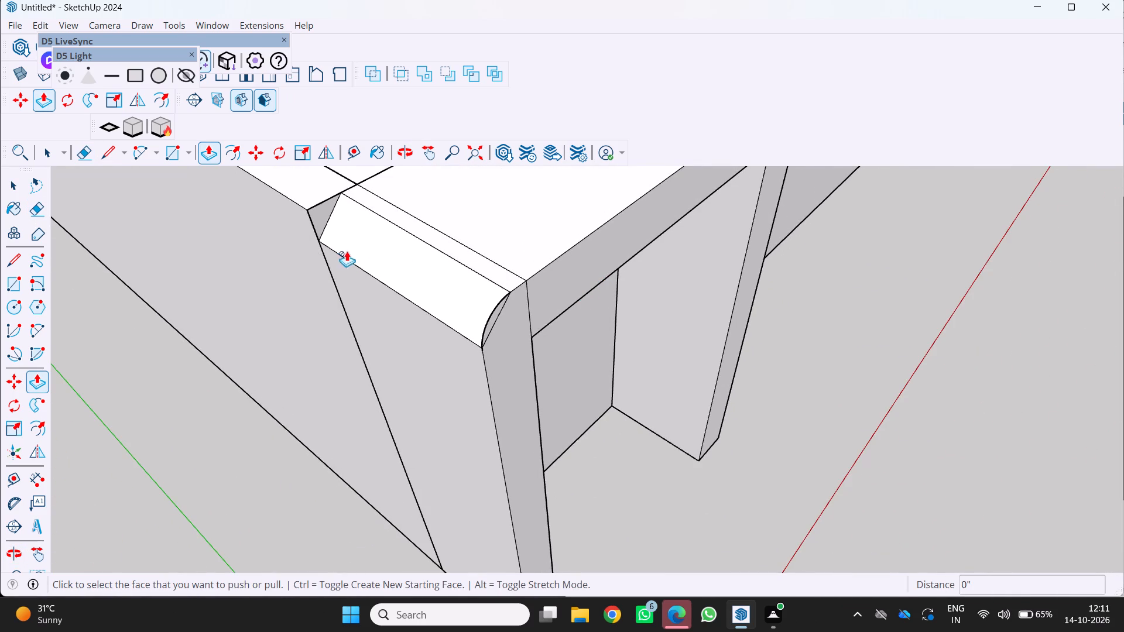
{"action": "key", "text": "space"}
{"action": "triple_click", "coordinate": [323, 215]}
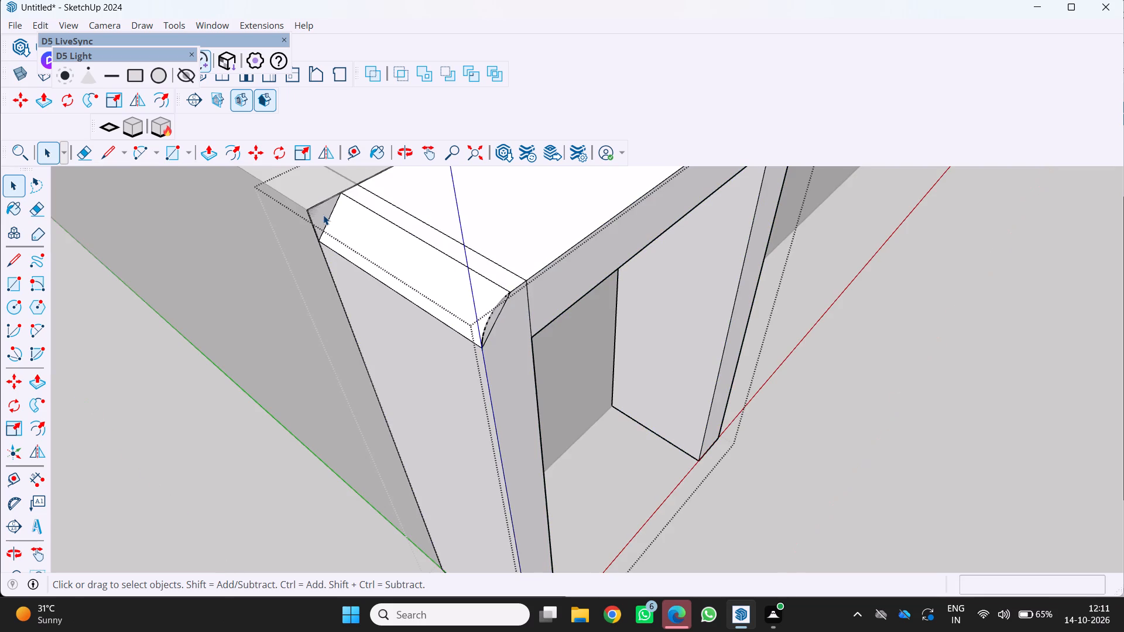
{"action": "double_click", "coordinate": [323, 215]}
{"action": "left_click", "coordinate": [323, 215]}
{"action": "double_click", "coordinate": [323, 215]}
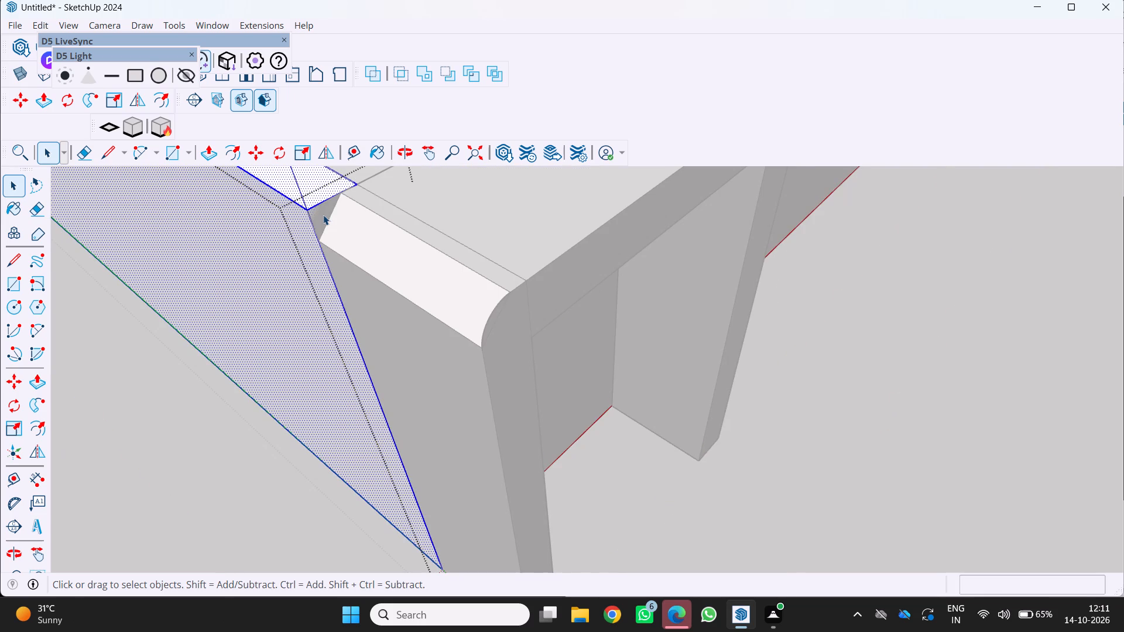
{"action": "left_click_drag", "start_coordinate": [323, 214], "coordinate": [331, 224]}
{"action": "double_click", "coordinate": [333, 222]}
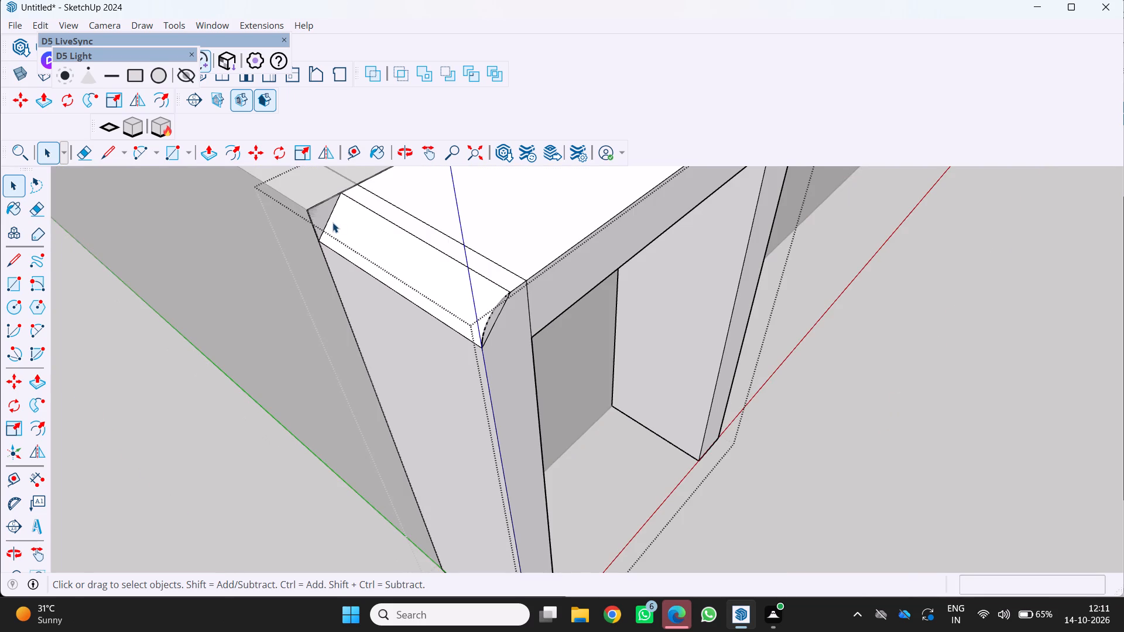
{"action": "key", "text": "p"}
{"action": "left_click", "coordinate": [328, 208]}
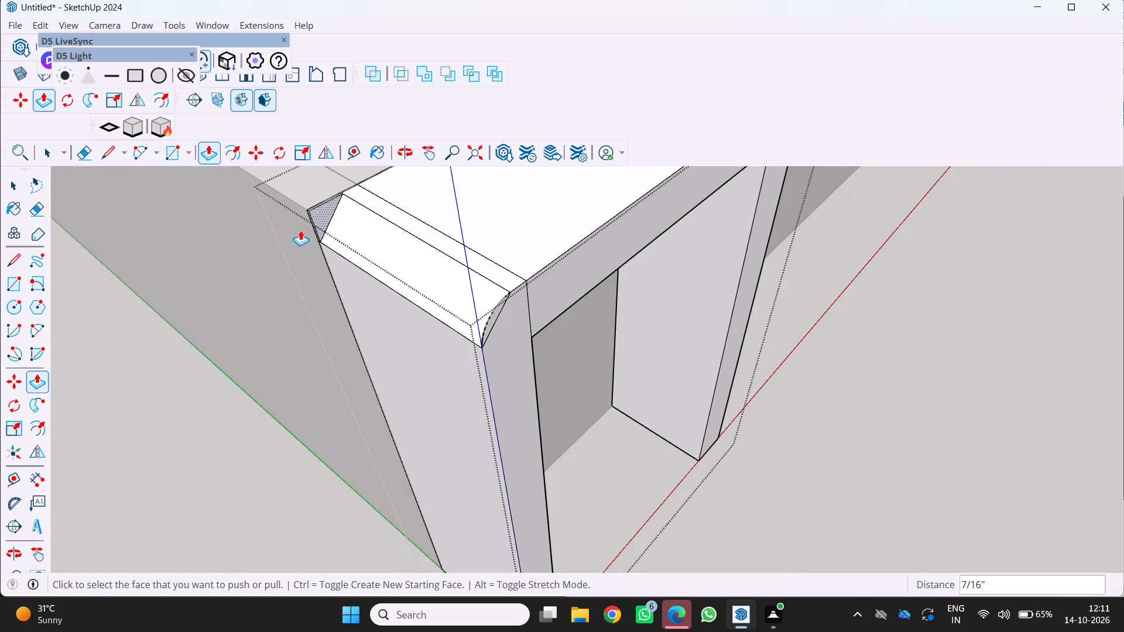
{"action": "left_click", "coordinate": [332, 200]}
{"action": "left_click", "coordinate": [322, 211]}
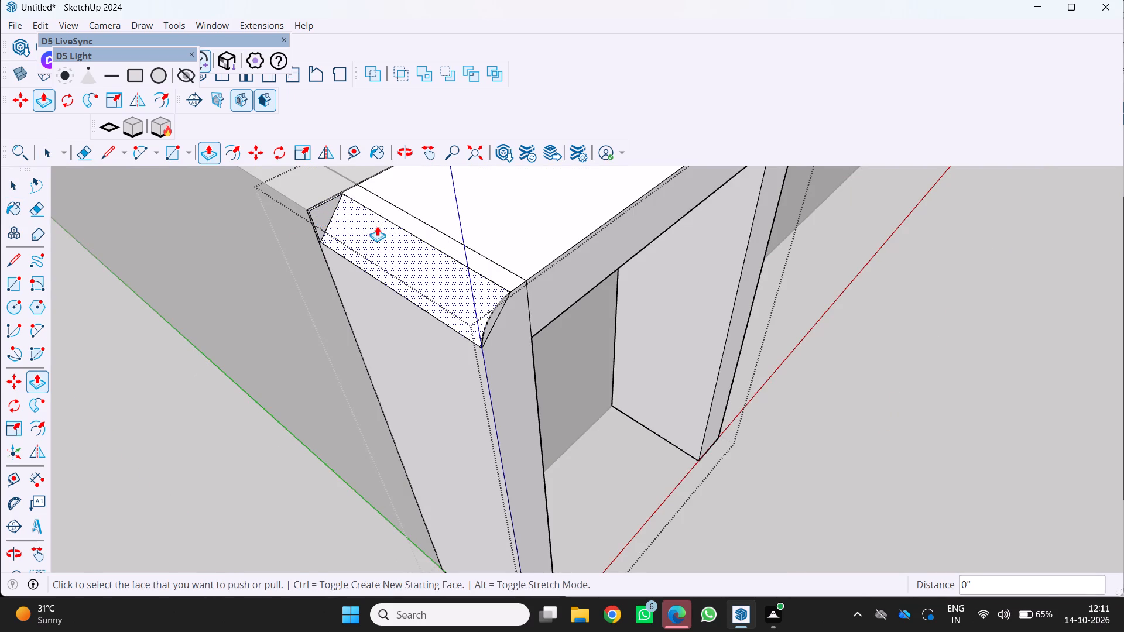
{"action": "left_click", "coordinate": [330, 209]}
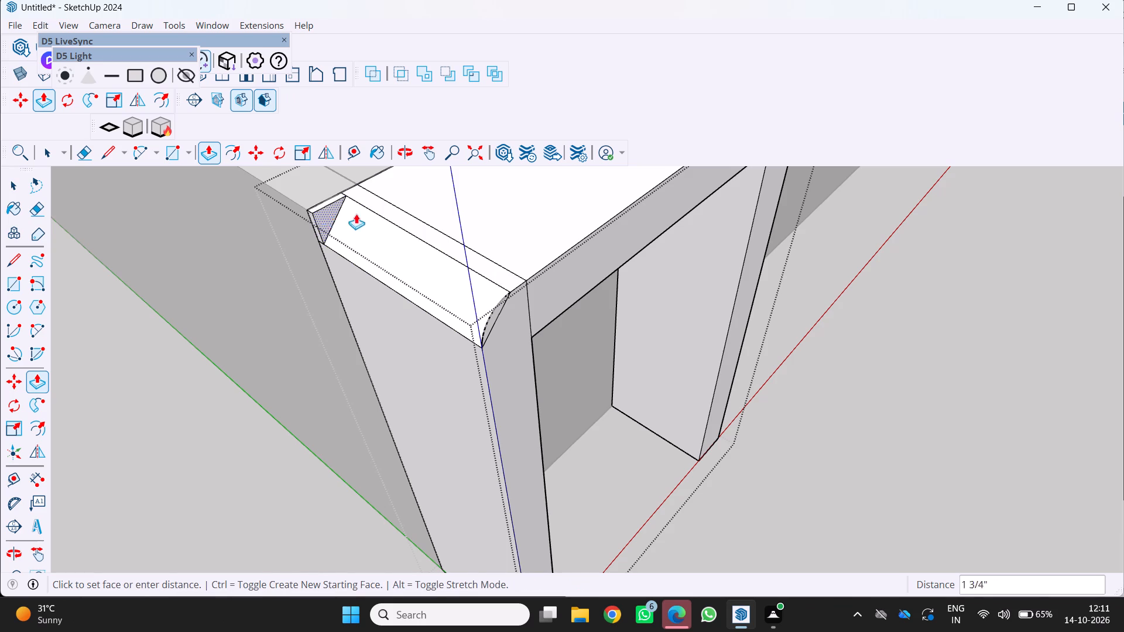
{"action": "left_click", "coordinate": [508, 304]}
Examine the arc, the diagonal and the opening between them and the extended outer corner on the frame's front.
{"action": "middle_click_drag", "start_coordinate": [512, 344], "coordinate": [474, 338]}
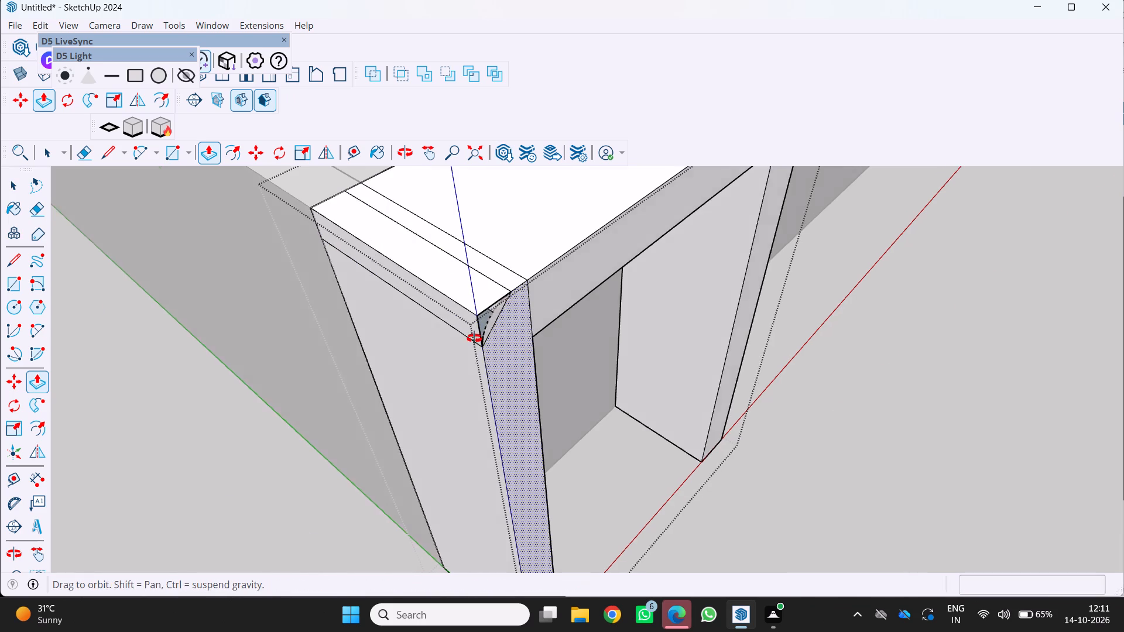
{"action": "middle_click_drag", "start_coordinate": [474, 338], "coordinate": [365, 282]}
{"action": "scroll", "coordinate": [459, 329], "scroll_direction": "up", "scroll_amount": 3}
{"action": "middle_click_drag", "start_coordinate": [568, 309], "coordinate": [445, 245]}
{"action": "scroll", "coordinate": [645, 372], "scroll_direction": "up", "scroll_amount": 3}
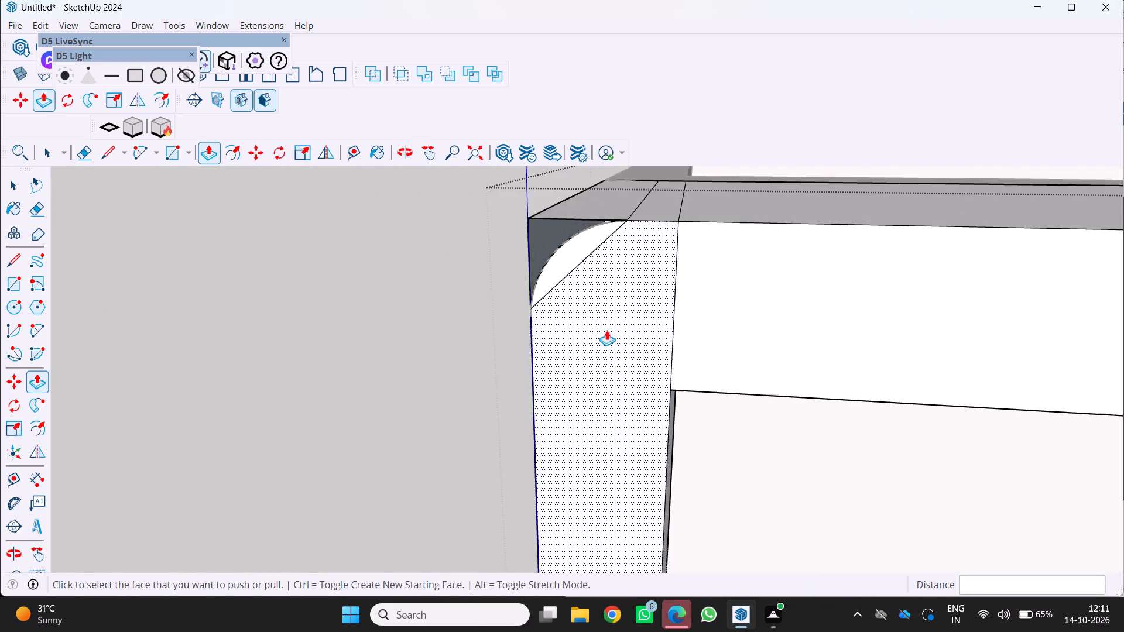
{"action": "scroll", "coordinate": [606, 330], "scroll_direction": "up", "scroll_amount": 3}
{"action": "scroll", "coordinate": [584, 255], "scroll_direction": "up", "scroll_amount": 3}
{"action": "scroll", "coordinate": [488, 286], "scroll_direction": "down", "scroll_amount": 10}
{"action": "middle_click_drag", "start_coordinate": [513, 272], "coordinate": [538, 294]}
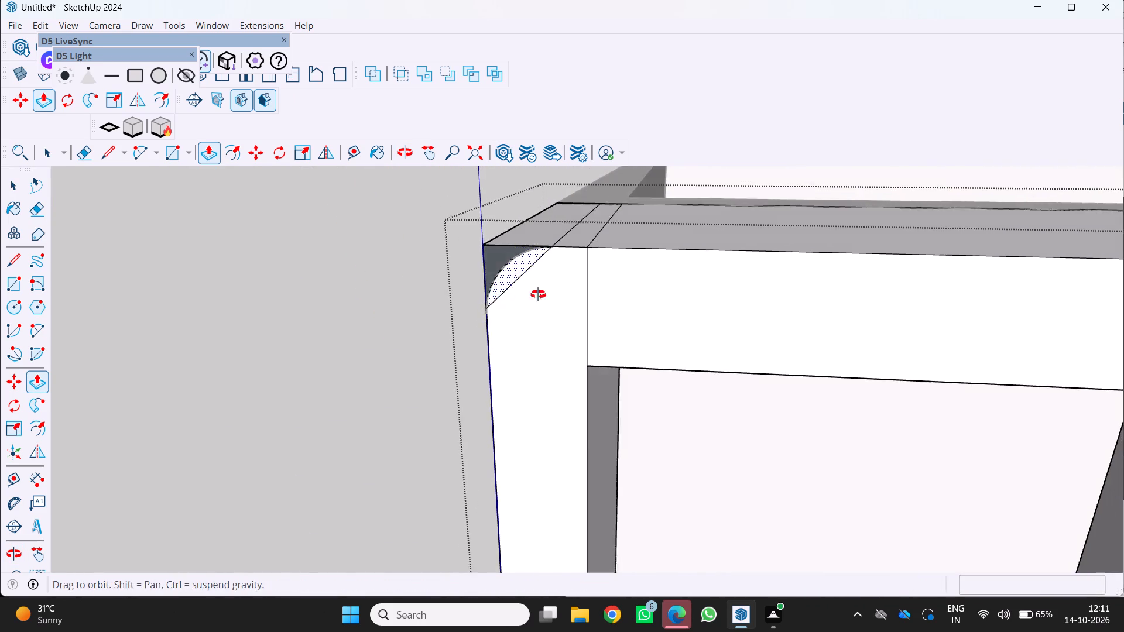
{"action": "middle_click_drag", "start_coordinate": [538, 294], "coordinate": [571, 329]}
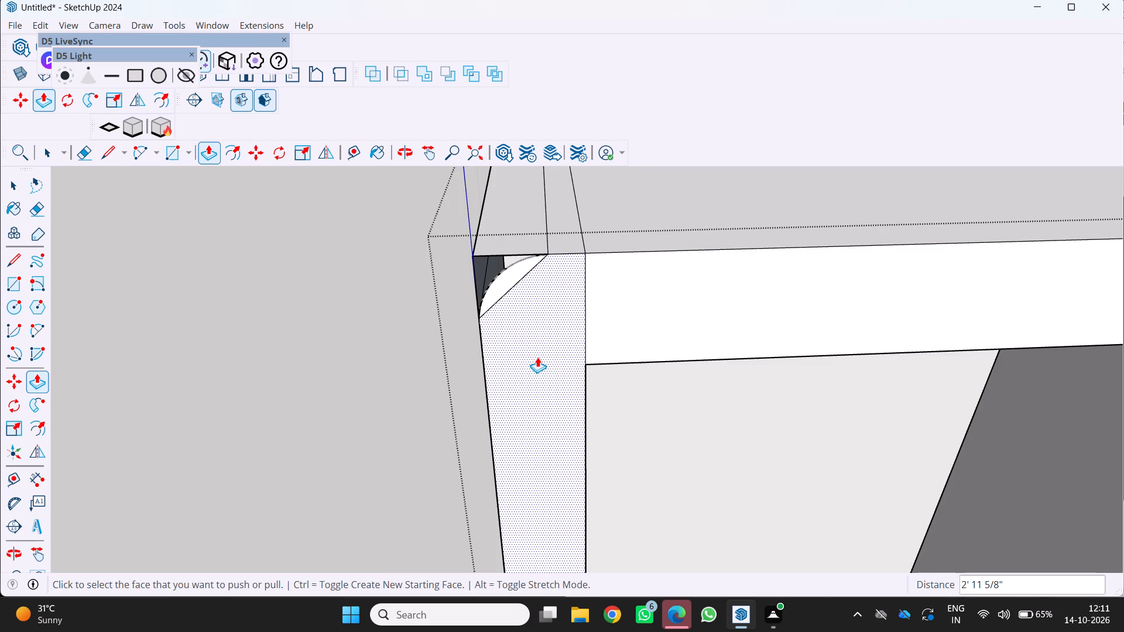
{"action": "scroll", "coordinate": [503, 343], "scroll_direction": "up", "scroll_amount": 2}
{"action": "middle_click_drag", "start_coordinate": [448, 317], "coordinate": [375, 253]}
{"action": "scroll", "coordinate": [402, 286], "scroll_direction": "up", "scroll_amount": 1}
{"action": "scroll", "coordinate": [530, 298], "scroll_direction": "up", "scroll_amount": 9}
{"action": "scroll", "coordinate": [522, 274], "scroll_direction": "down", "scroll_amount": 11}
{"action": "middle_click_drag", "start_coordinate": [526, 265], "coordinate": [598, 327]}
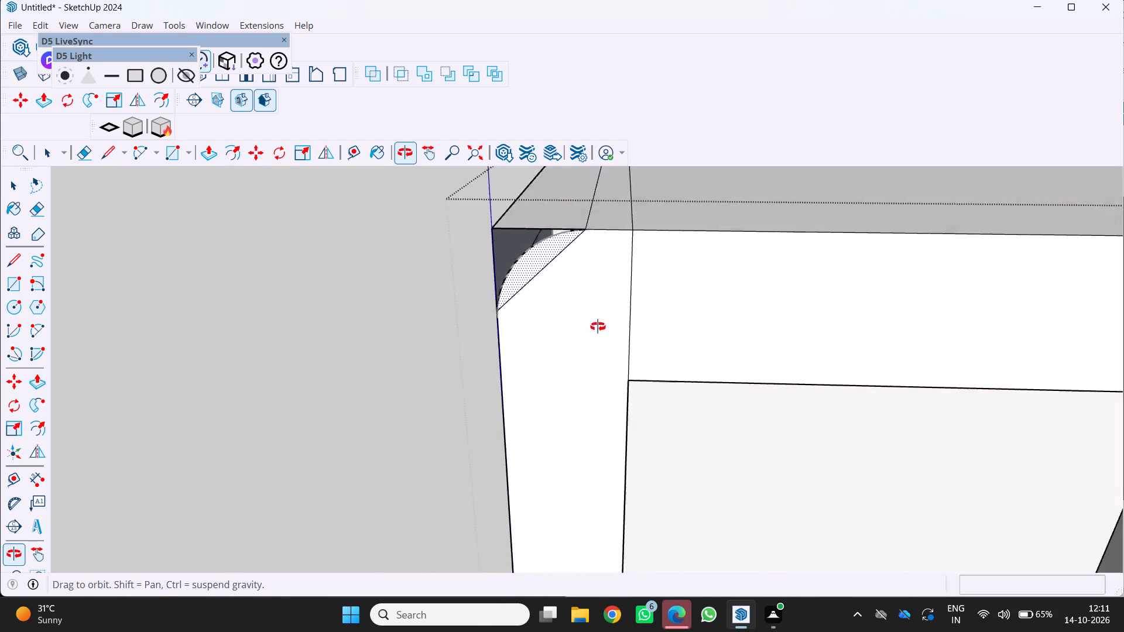
{"action": "middle_click_drag", "start_coordinate": [598, 327], "coordinate": [666, 367]}
{"action": "scroll", "coordinate": [618, 350], "scroll_direction": "up", "scroll_amount": 2}
{"action": "scroll", "coordinate": [558, 336], "scroll_direction": "down", "scroll_amount": 5}
{"action": "middle_click_drag", "start_coordinate": [549, 334], "coordinate": [510, 321]}
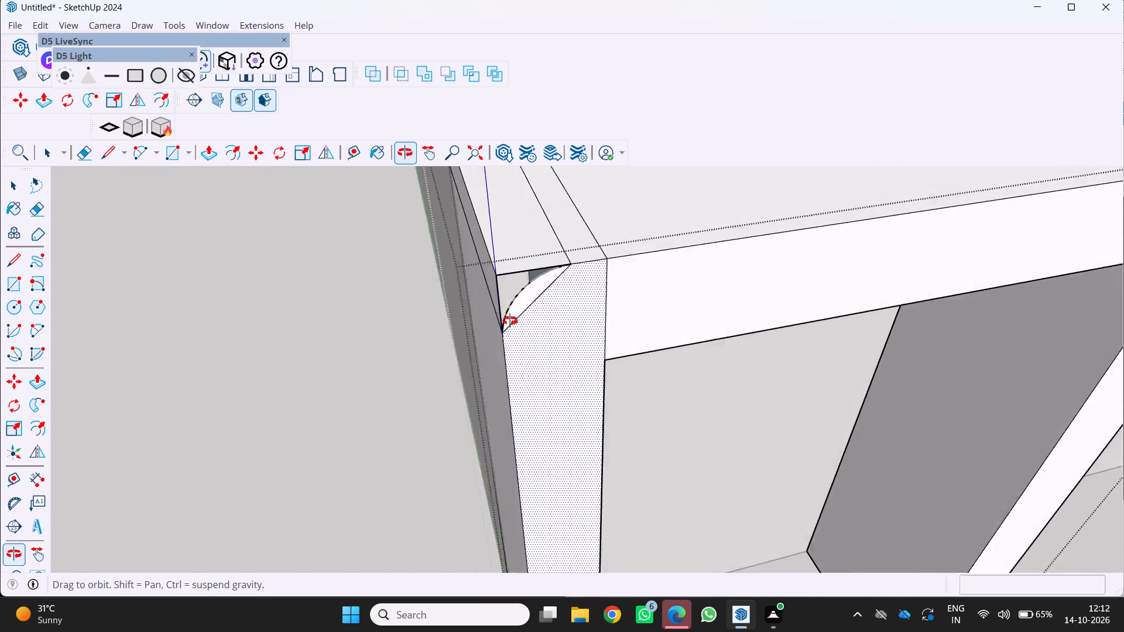
{"action": "middle_click_drag", "start_coordinate": [510, 321], "coordinate": [447, 282]}
{"action": "scroll", "coordinate": [447, 282], "scroll_direction": "down", "scroll_amount": 4}
{"action": "scroll", "coordinate": [551, 269], "scroll_direction": "up", "scroll_amount": 5}
{"action": "scroll", "coordinate": [481, 300], "scroll_direction": "up", "scroll_amount": 4}
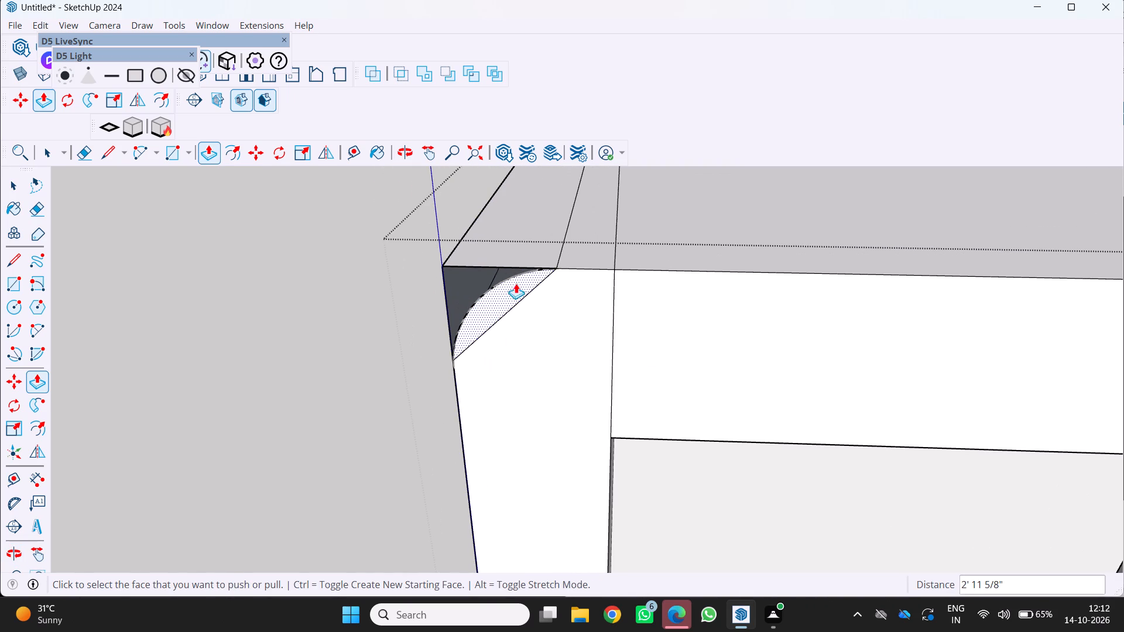
Pull the top face strip above the frame's outer corner up about 5/16".
{"action": "left_click_drag", "start_coordinate": [477, 262], "coordinate": [478, 256]}
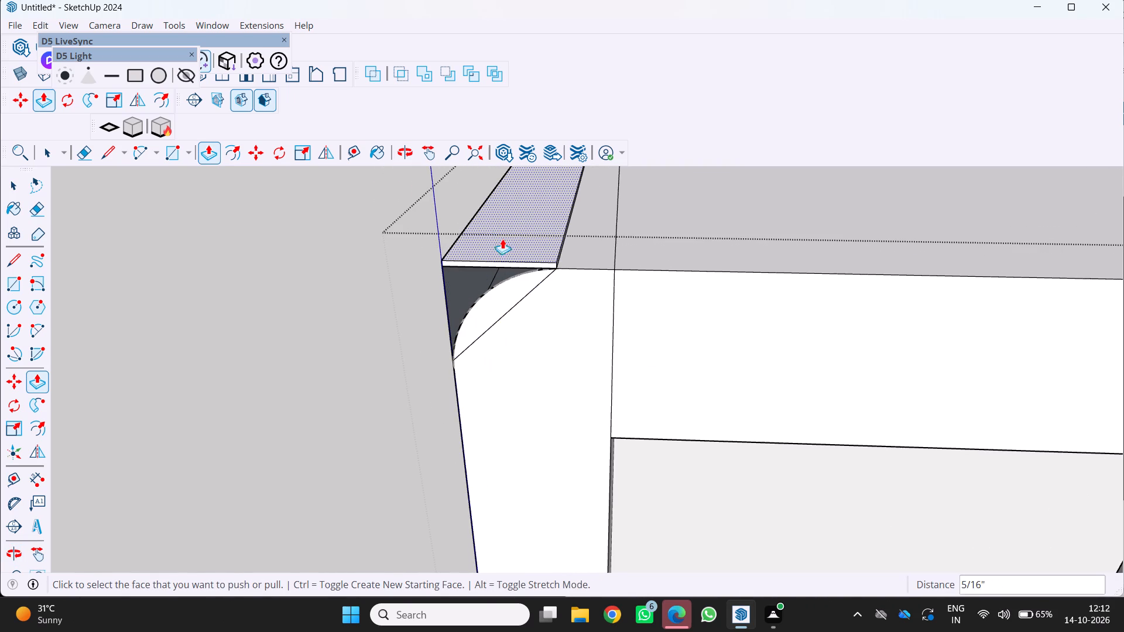
Push the raised strip's thin front face back about 1/4" and pull the narrow ledge in front of it up about 5/16".
{"action": "scroll", "coordinate": [482, 269], "scroll_direction": "down", "scroll_amount": 1}
{"action": "middle_click_drag", "start_coordinate": [482, 269], "coordinate": [572, 327]}
{"action": "middle_click", "coordinate": [572, 327]}
{"action": "scroll", "coordinate": [491, 313], "scroll_direction": "up", "scroll_amount": 3}
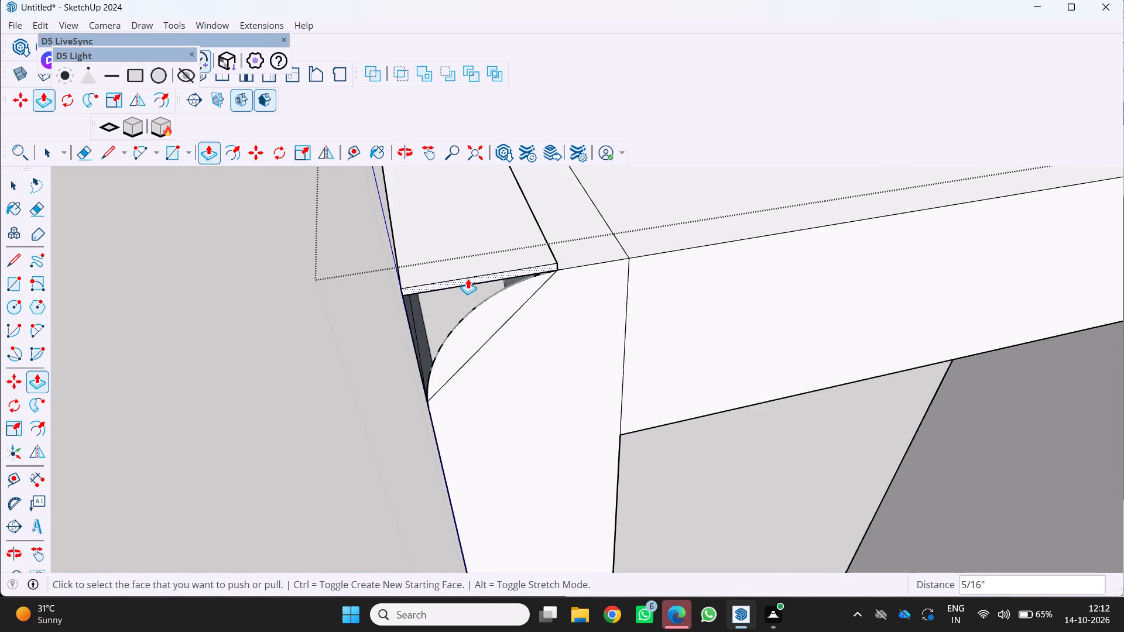
{"action": "left_click", "coordinate": [467, 280]}
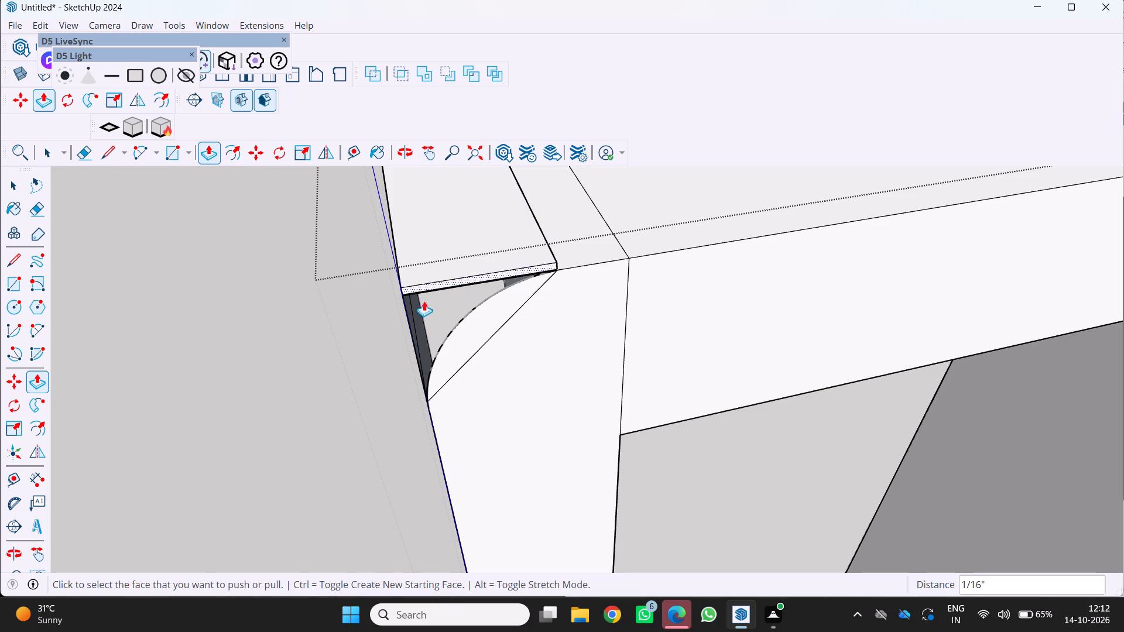
{"action": "left_click", "coordinate": [433, 287]}
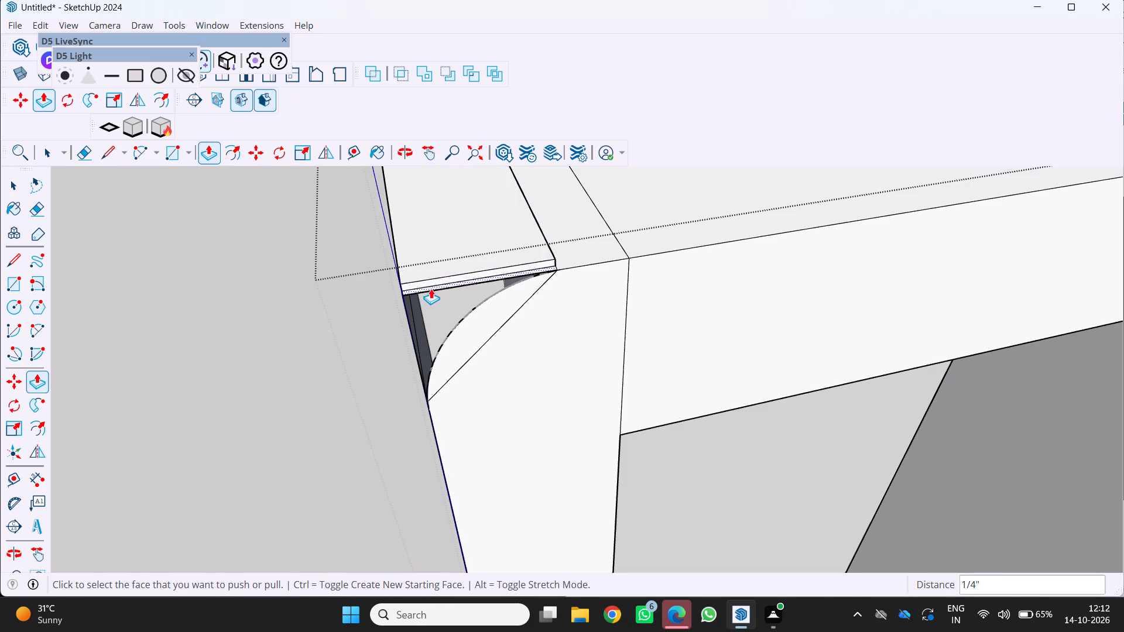
{"action": "scroll", "coordinate": [431, 285], "scroll_direction": "up", "scroll_amount": 14}
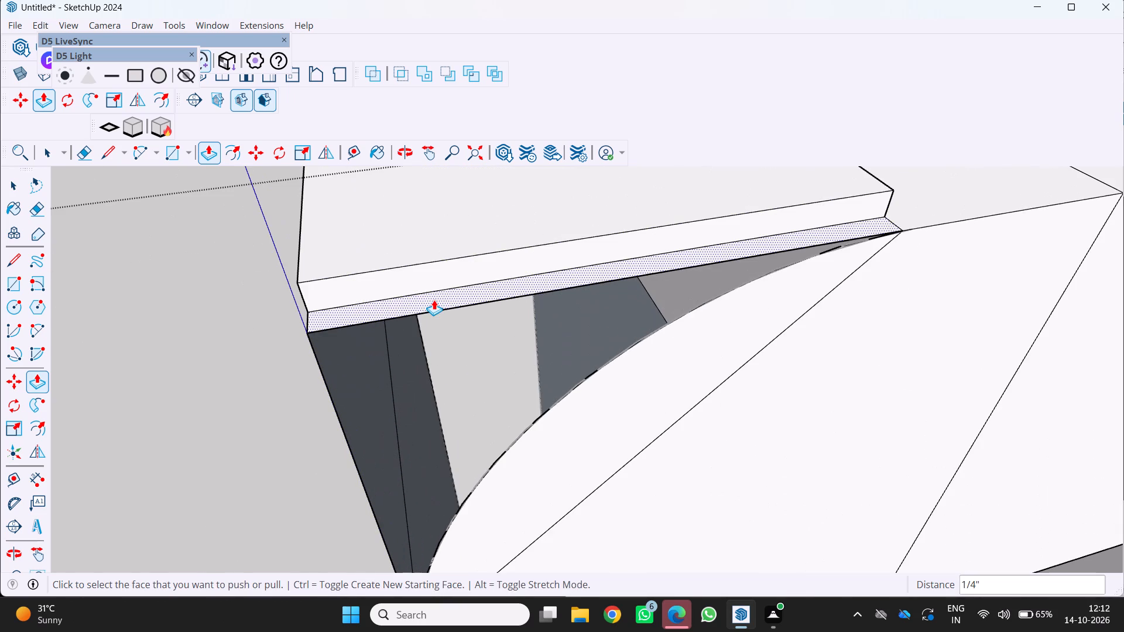
{"action": "left_click_drag", "start_coordinate": [431, 299], "coordinate": [414, 243]}
Finish the push/pull work on the corner and close the frame group.
{"action": "scroll", "coordinate": [420, 310], "scroll_direction": "down", "scroll_amount": 6}
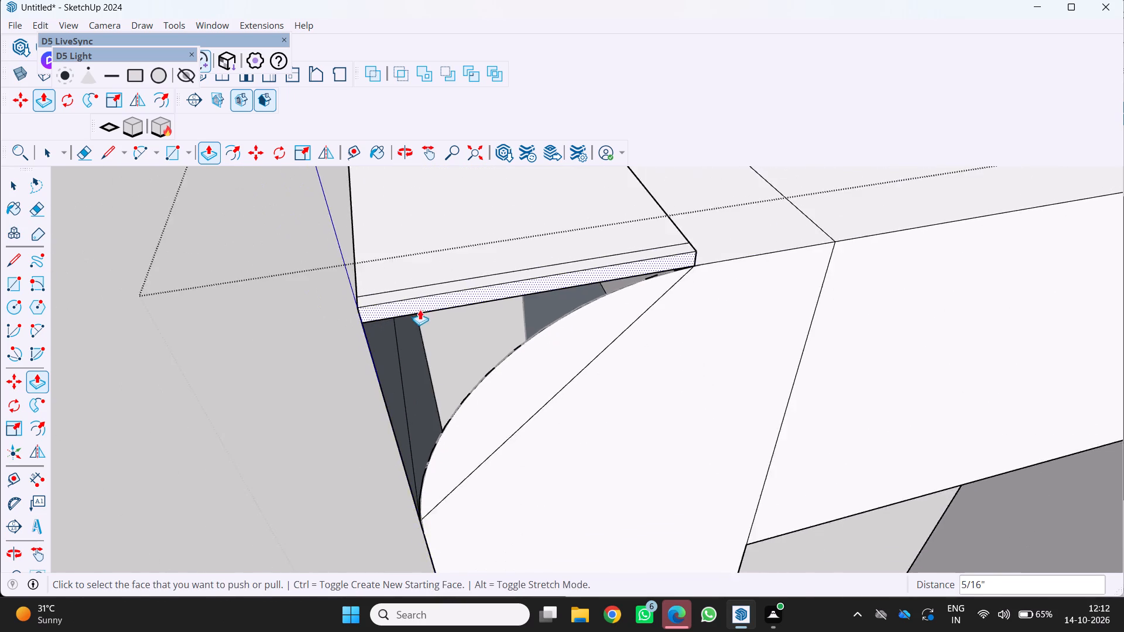
{"action": "scroll", "coordinate": [420, 310], "scroll_direction": "down", "scroll_amount": 2}
{"action": "middle_click_drag", "start_coordinate": [413, 312], "coordinate": [352, 242]}
{"action": "scroll", "coordinate": [352, 242], "scroll_direction": "down", "scroll_amount": 9}
{"action": "middle_click_drag", "start_coordinate": [368, 302], "coordinate": [380, 215]}
{"action": "scroll", "coordinate": [398, 243], "scroll_direction": "down", "scroll_amount": 4}
{"action": "key", "text": "Escape"}
{"action": "key", "text": "Escape"}
{"action": "key", "text": "Escape"}
{"action": "left_click_drag", "start_coordinate": [333, 394], "coordinate": [323, 399]}
{"action": "left_click", "coordinate": [314, 411]}
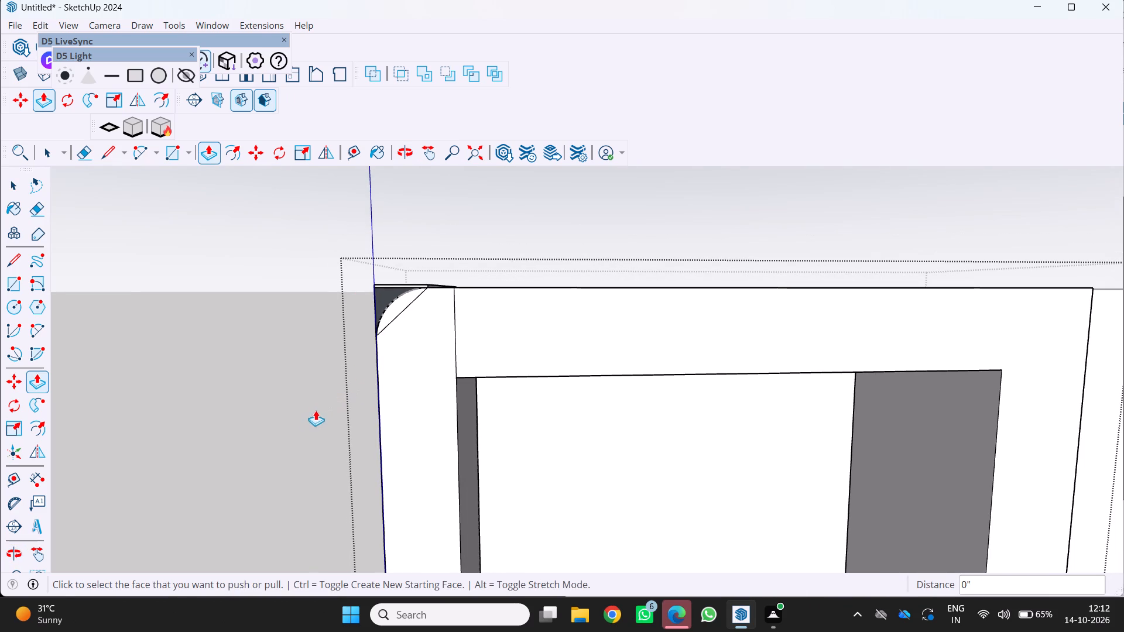
{"action": "key", "text": "v"}
{"action": "key", "text": "space"}
{"action": "key", "text": "space"}
{"action": "double_click", "coordinate": [281, 411]}
Examine the whole building model and its front frame from low and high viewpoints.
{"action": "scroll", "coordinate": [281, 411], "scroll_direction": "down", "scroll_amount": 2}
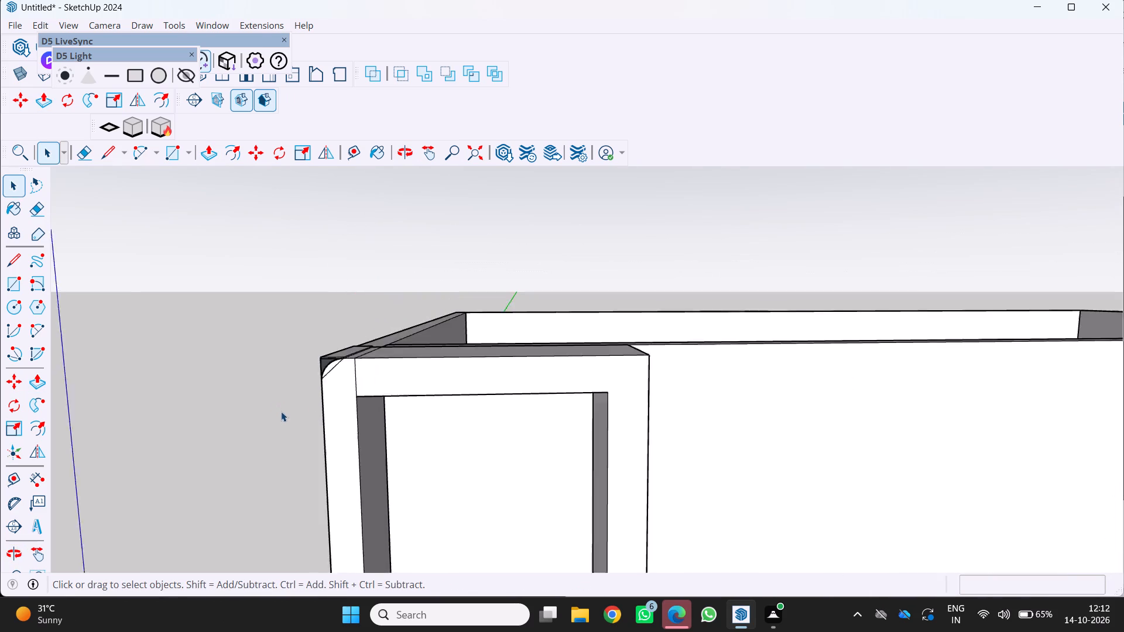
{"action": "scroll", "coordinate": [281, 411], "scroll_direction": "down", "scroll_amount": 5}
{"action": "middle_click_drag", "start_coordinate": [271, 396], "coordinate": [309, 337]}
{"action": "scroll", "coordinate": [321, 347], "scroll_direction": "down", "scroll_amount": 5}
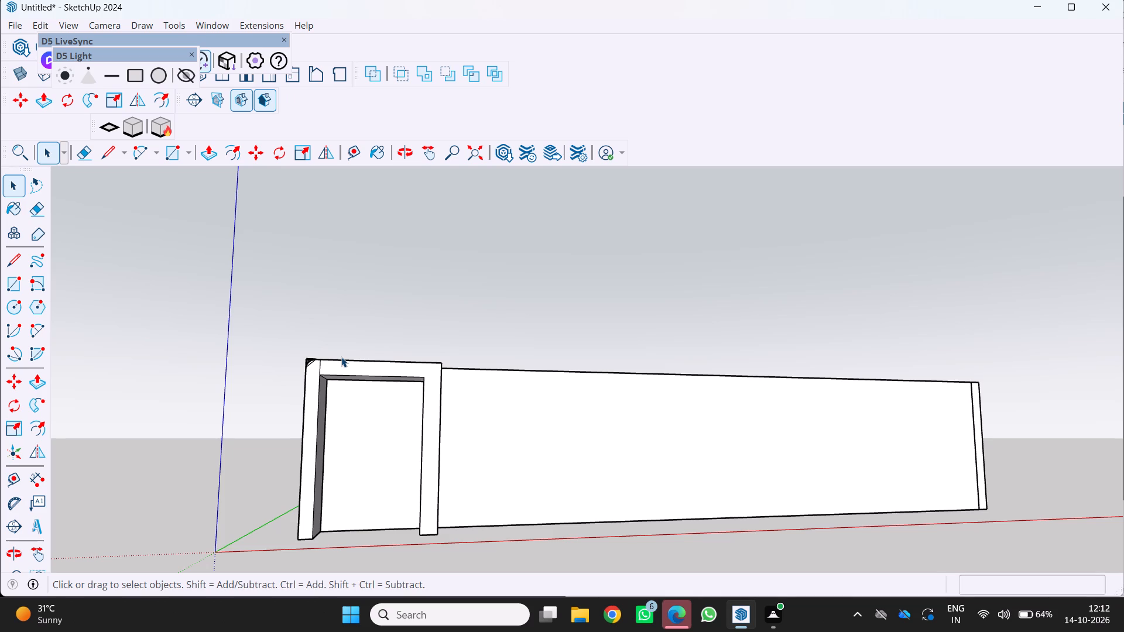
{"action": "scroll", "coordinate": [381, 322], "scroll_direction": "down", "scroll_amount": 4}
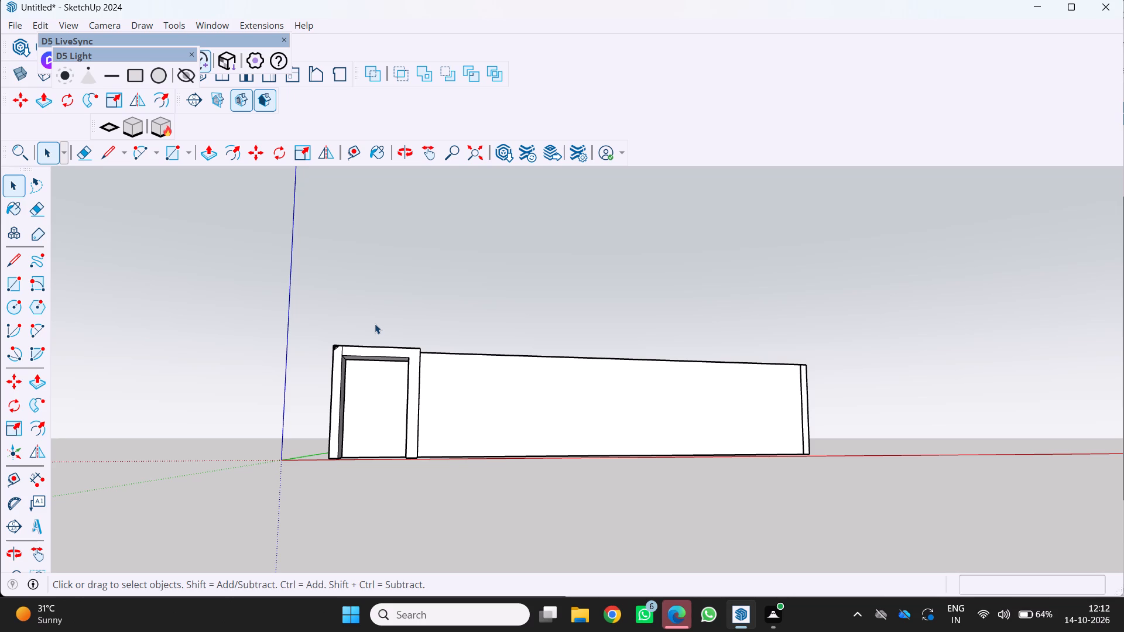
{"action": "scroll", "coordinate": [412, 310], "scroll_direction": "down", "scroll_amount": 4}
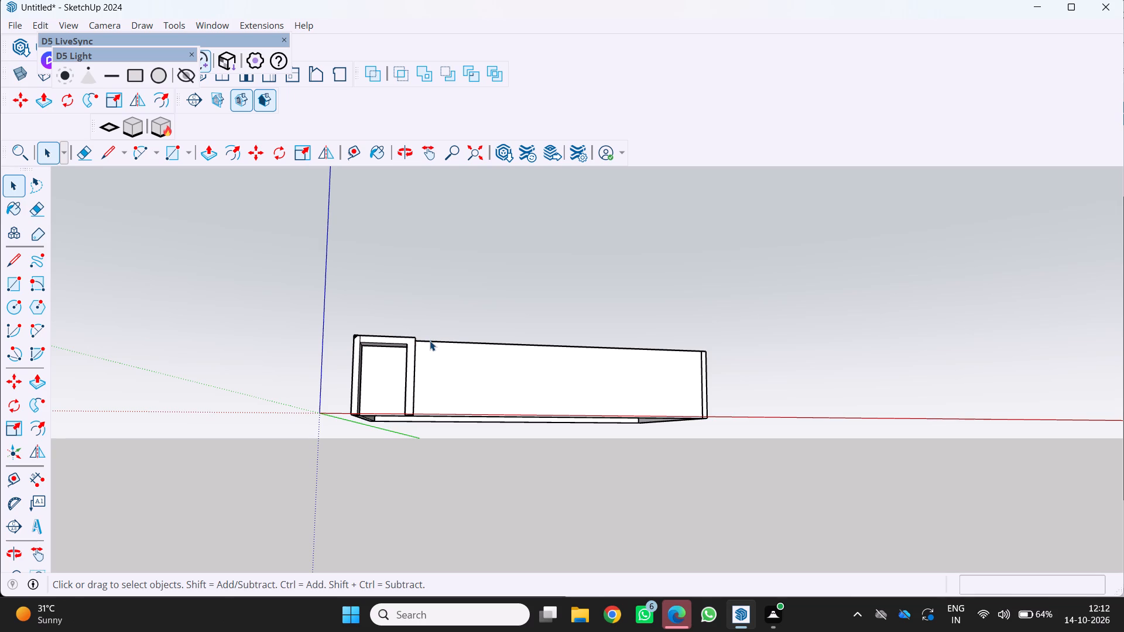
{"action": "scroll", "coordinate": [448, 350], "scroll_direction": "down", "scroll_amount": 2}
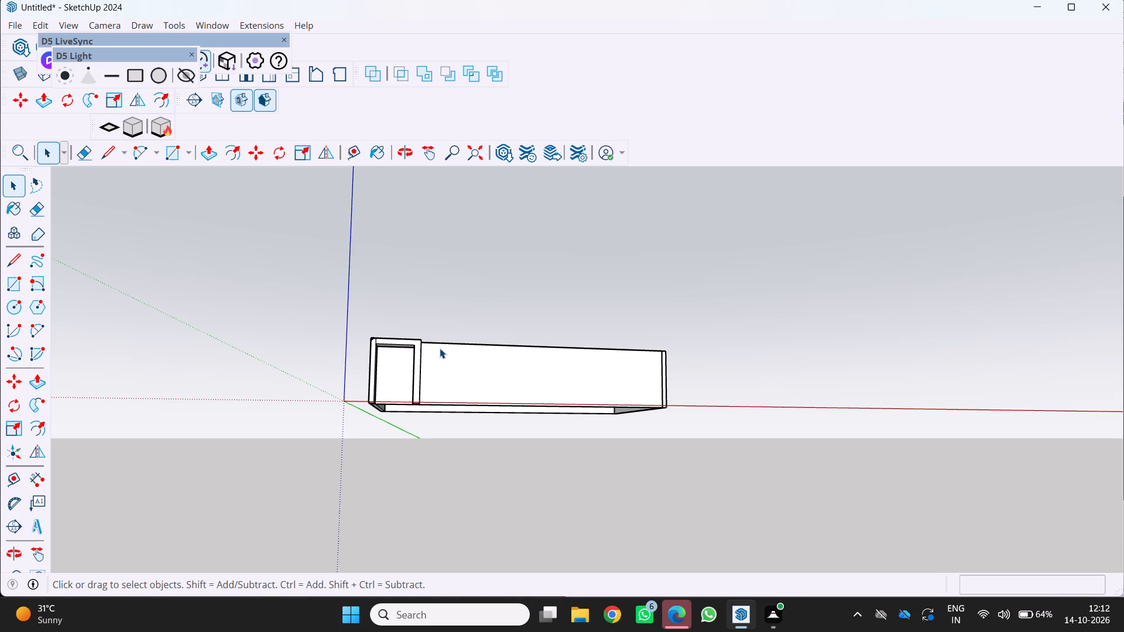
{"action": "scroll", "coordinate": [427, 338], "scroll_direction": "down", "scroll_amount": 2}
{"action": "middle_click_drag", "start_coordinate": [424, 348], "coordinate": [429, 431]}
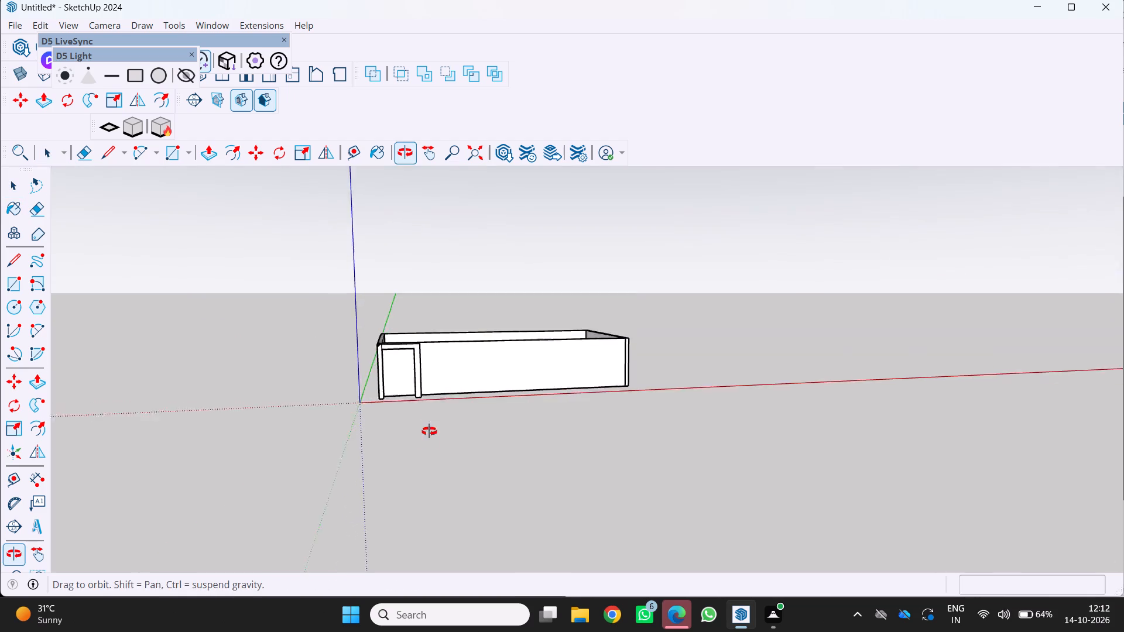
{"action": "middle_click_drag", "start_coordinate": [429, 431], "coordinate": [419, 462]}
{"action": "scroll", "coordinate": [388, 425], "scroll_direction": "up", "scroll_amount": 4}
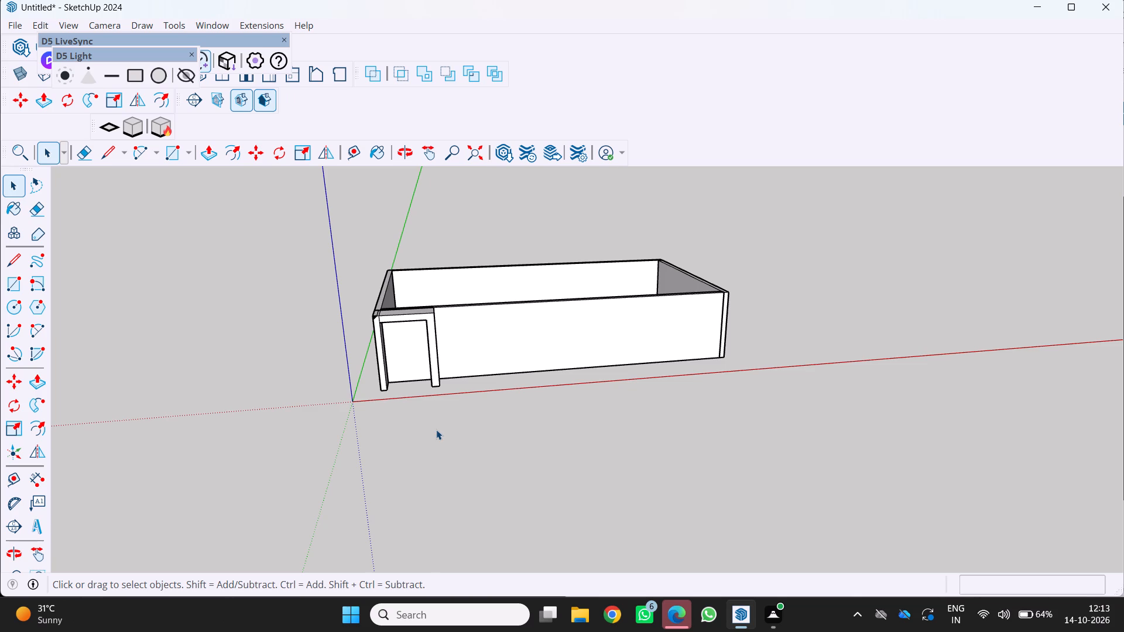
{"action": "scroll", "coordinate": [475, 394], "scroll_direction": "down", "scroll_amount": 1}
{"action": "middle_click_drag", "start_coordinate": [475, 394], "coordinate": [418, 375]}
{"action": "middle_click", "coordinate": [417, 375]}
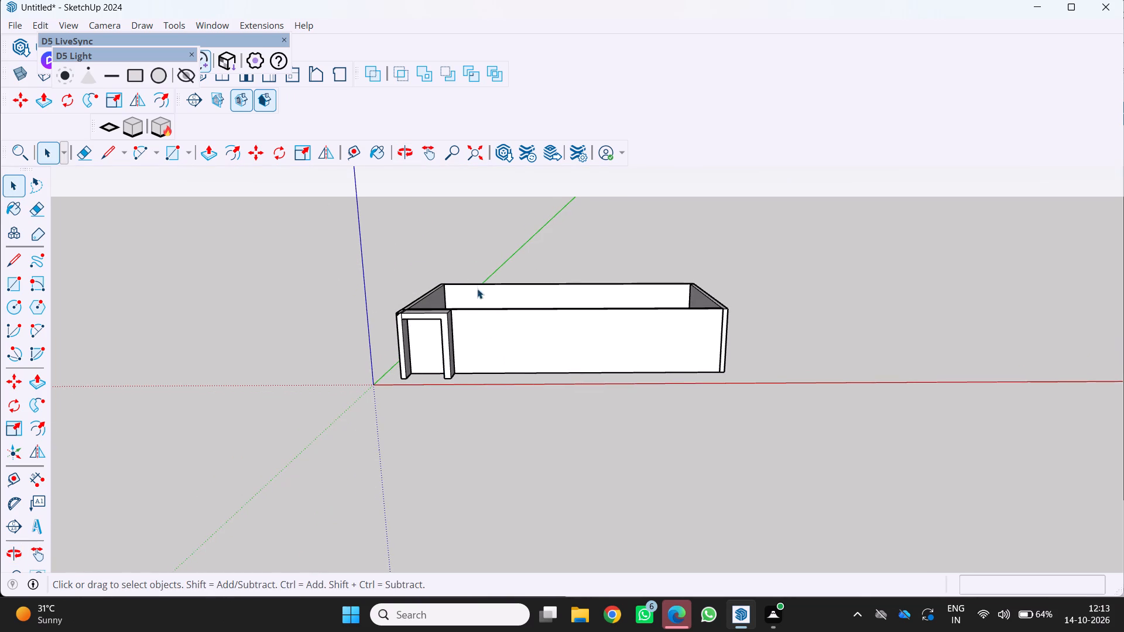
Examine the projecting front frame and its shaped upper outer corner up close, from the front and from above.
{"action": "scroll", "coordinate": [474, 280], "scroll_direction": "up", "scroll_amount": 3}
{"action": "scroll", "coordinate": [388, 396], "scroll_direction": "up", "scroll_amount": 1}
{"action": "middle_click_drag", "start_coordinate": [393, 390], "coordinate": [461, 336]}
{"action": "scroll", "coordinate": [447, 344], "scroll_direction": "up", "scroll_amount": 10}
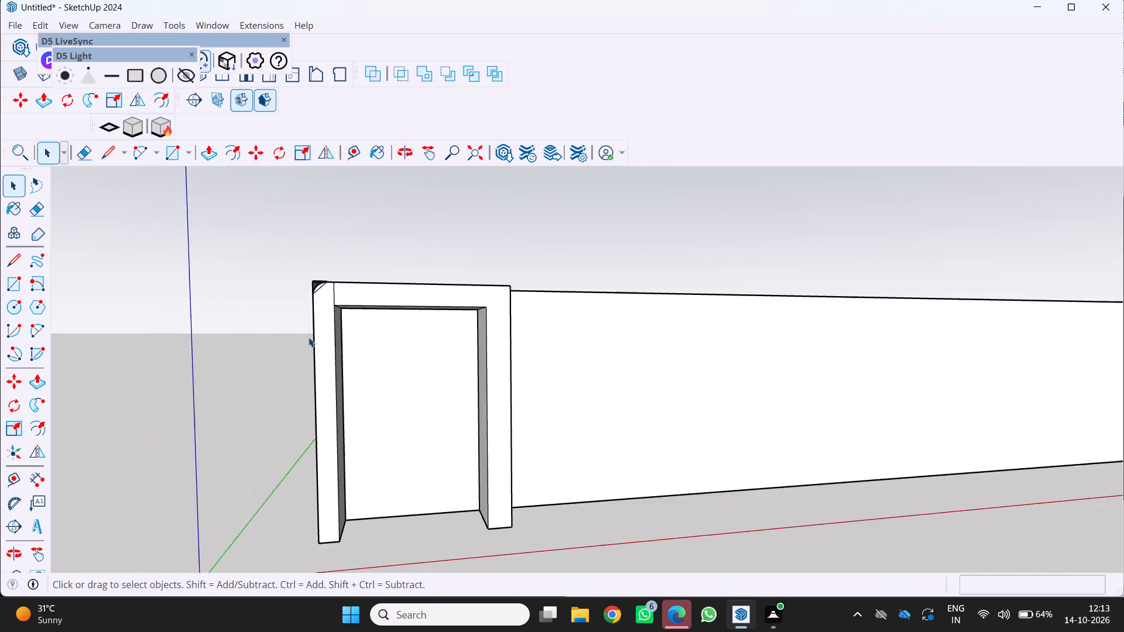
{"action": "scroll", "coordinate": [309, 337], "scroll_direction": "up", "scroll_amount": 5}
{"action": "scroll", "coordinate": [396, 318], "scroll_direction": "down", "scroll_amount": 1}
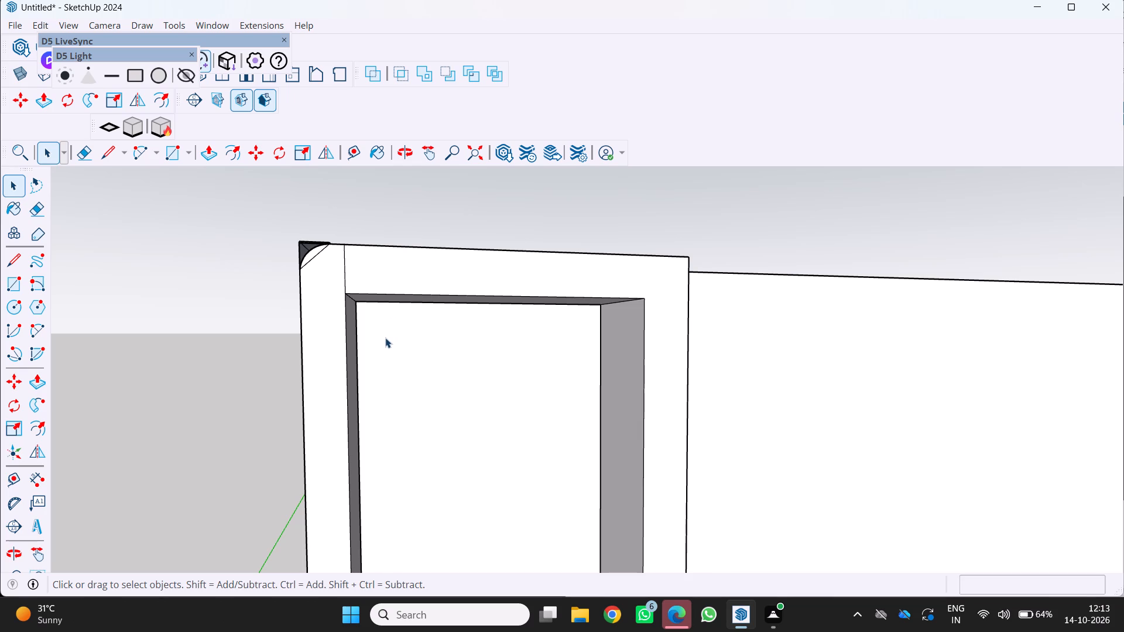
{"action": "scroll", "coordinate": [344, 295], "scroll_direction": "down", "scroll_amount": 4}
{"action": "middle_click_drag", "start_coordinate": [339, 296], "coordinate": [386, 366]}
{"action": "middle_click_drag", "start_coordinate": [400, 355], "coordinate": [412, 387]}
{"action": "scroll", "coordinate": [400, 355], "scroll_direction": "down", "scroll_amount": 1}
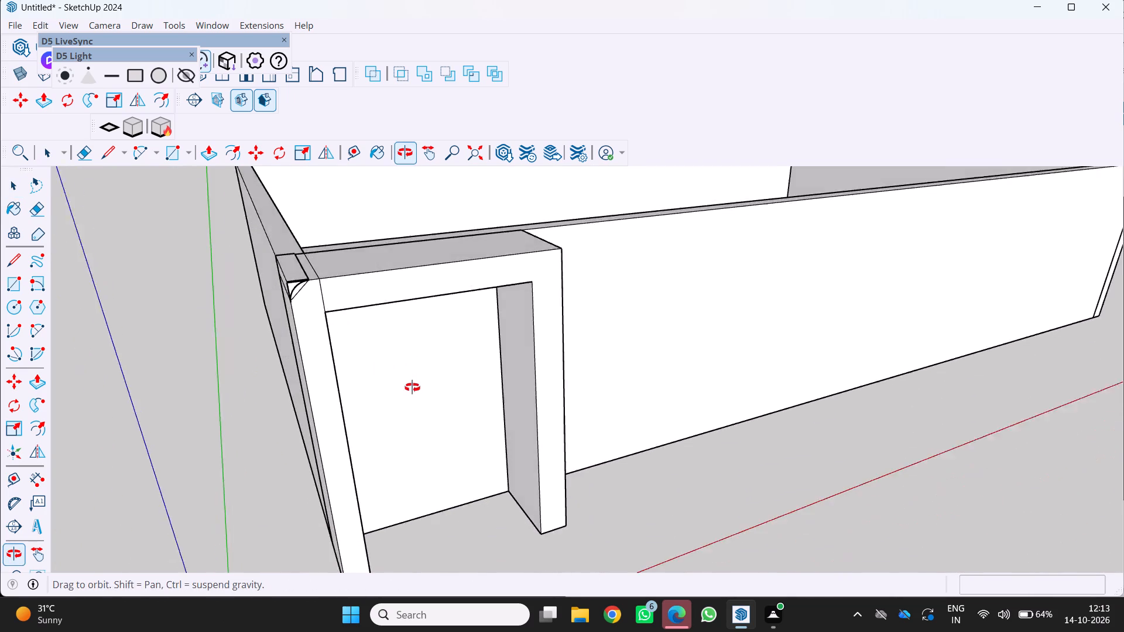
{"action": "middle_click_drag", "start_coordinate": [412, 387], "coordinate": [413, 390]}
{"action": "scroll", "coordinate": [413, 390], "scroll_direction": "down", "scroll_amount": 4}
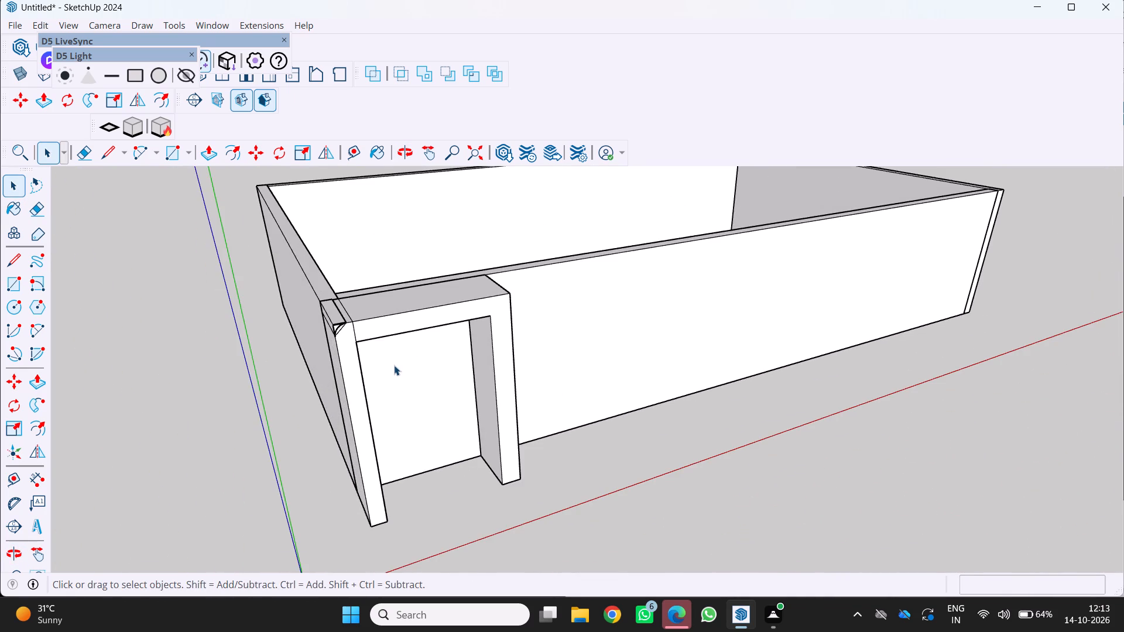
{"action": "scroll", "coordinate": [430, 327], "scroll_direction": "down", "scroll_amount": 2}
{"action": "middle_click_drag", "start_coordinate": [420, 335], "coordinate": [332, 280]}
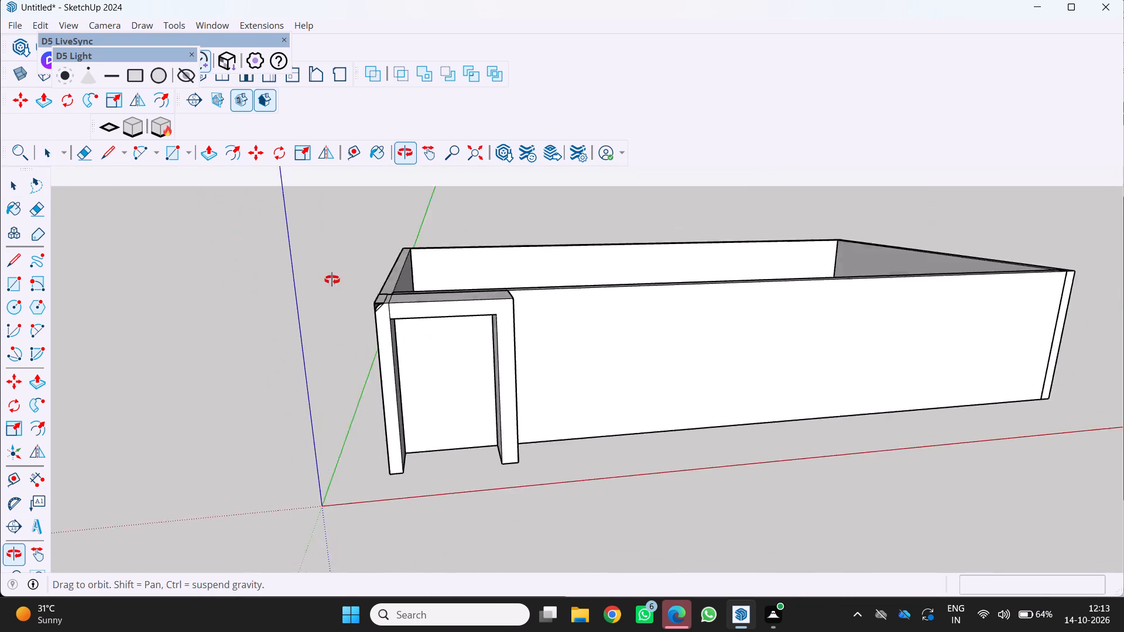
{"action": "middle_click_drag", "start_coordinate": [332, 280], "coordinate": [331, 280]}
{"action": "scroll", "coordinate": [471, 323], "scroll_direction": "up", "scroll_amount": 4}
{"action": "middle_click_drag", "start_coordinate": [470, 320], "coordinate": [431, 304]}
{"action": "scroll", "coordinate": [613, 303], "scroll_direction": "up", "scroll_amount": 6}
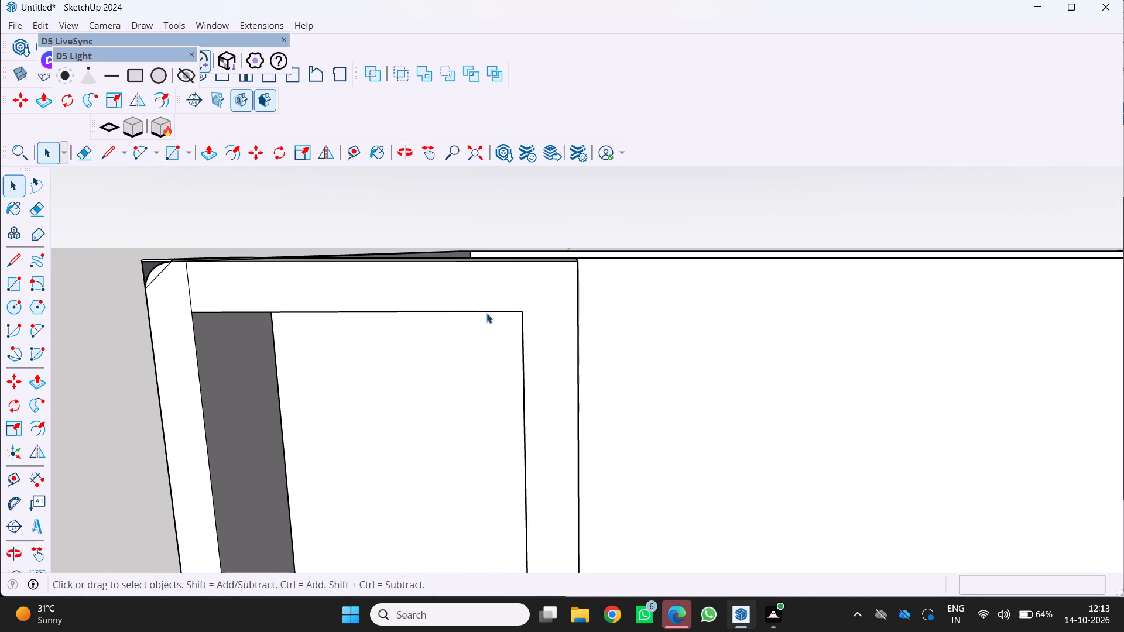
{"action": "scroll", "coordinate": [526, 343], "scroll_direction": "down", "scroll_amount": 2}
{"action": "middle_click_drag", "start_coordinate": [522, 344], "coordinate": [565, 377]}
{"action": "scroll", "coordinate": [565, 377], "scroll_direction": "down", "scroll_amount": 3}
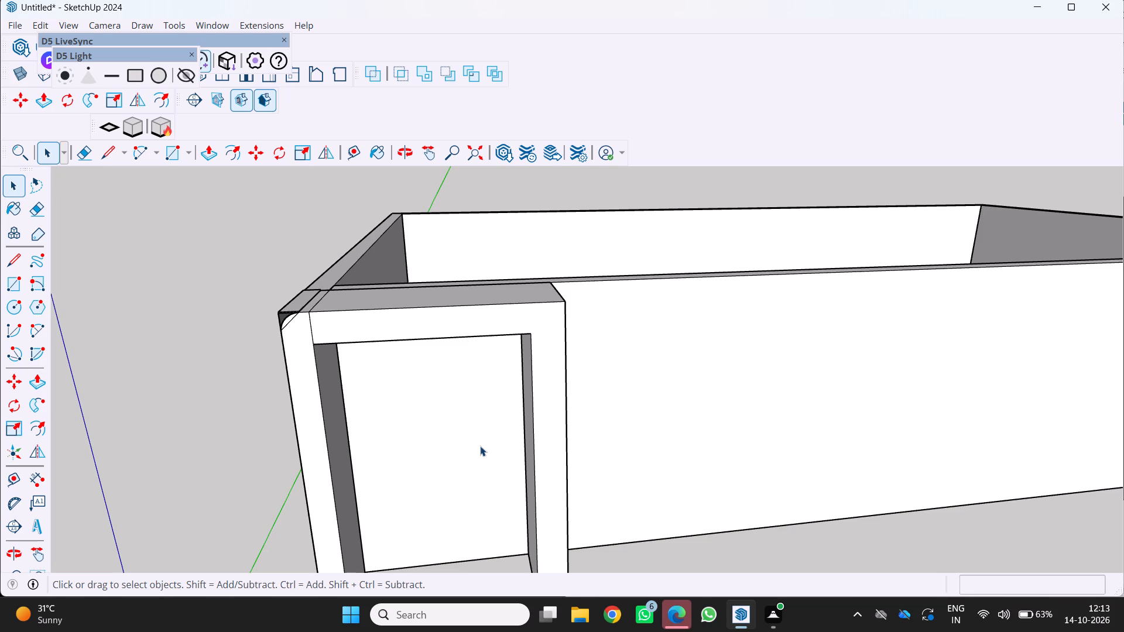
{"action": "scroll", "coordinate": [496, 504], "scroll_direction": "down", "scroll_amount": 1}
{"action": "middle_click_drag", "start_coordinate": [485, 497], "coordinate": [475, 479]}
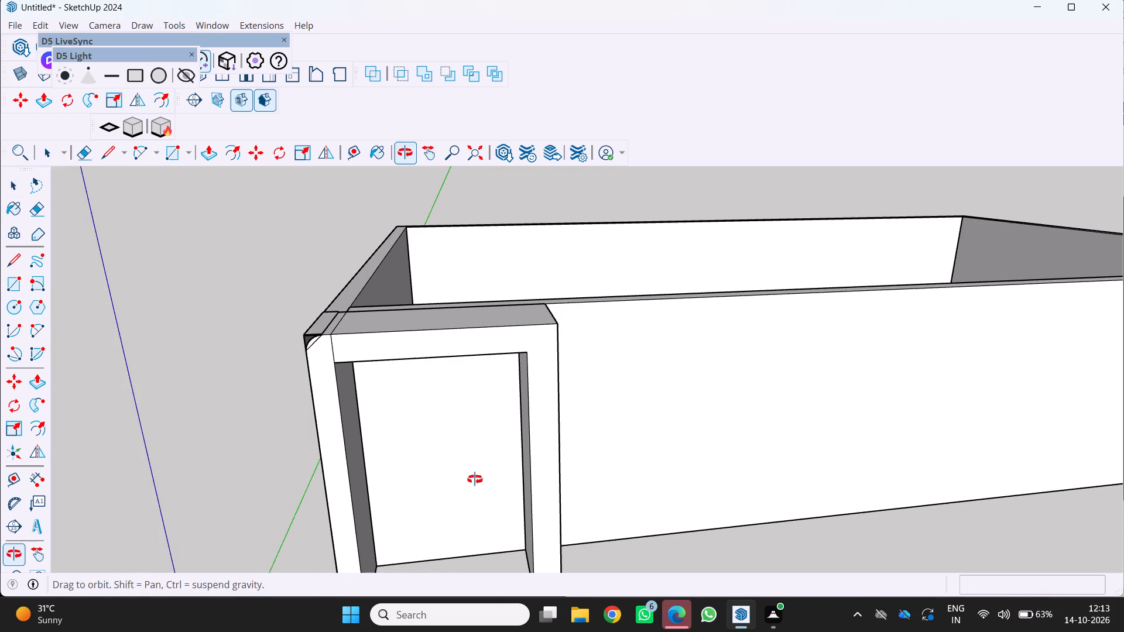
{"action": "middle_click_drag", "start_coordinate": [475, 479], "coordinate": [420, 384]}
Examine the long front wall and projecting frame of the whole building from several low viewpoints.
{"action": "scroll", "coordinate": [421, 385], "scroll_direction": "down", "scroll_amount": 4}
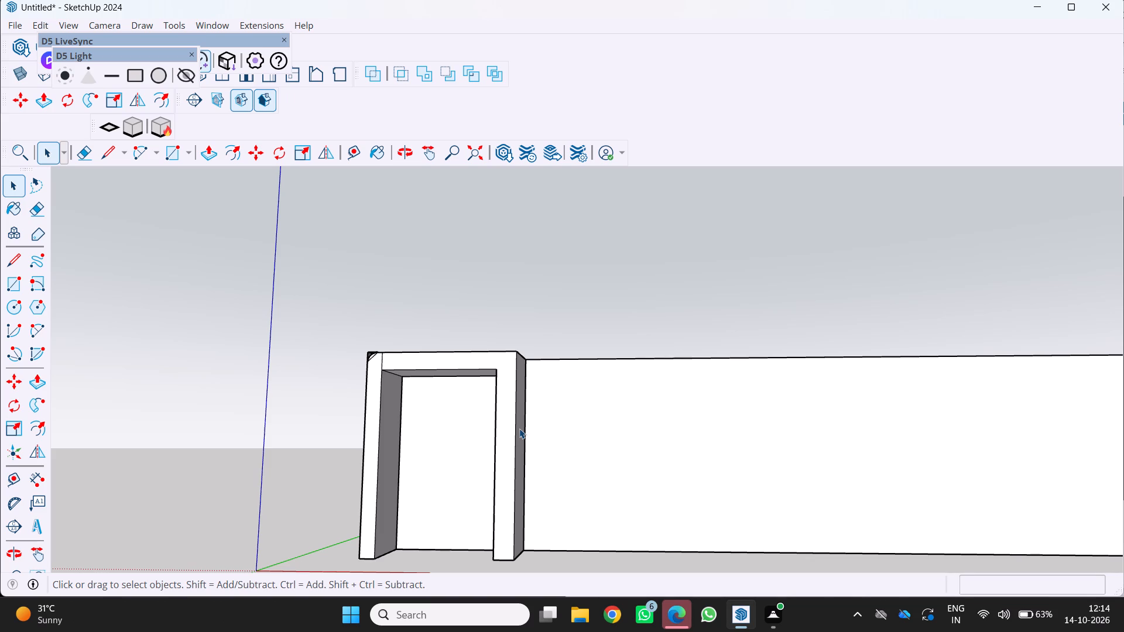
{"action": "scroll", "coordinate": [438, 399], "scroll_direction": "down", "scroll_amount": 1}
{"action": "middle_click_drag", "start_coordinate": [438, 399], "coordinate": [529, 447]}
{"action": "scroll", "coordinate": [529, 447], "scroll_direction": "down", "scroll_amount": 3}
{"action": "middle_click", "coordinate": [529, 445]}
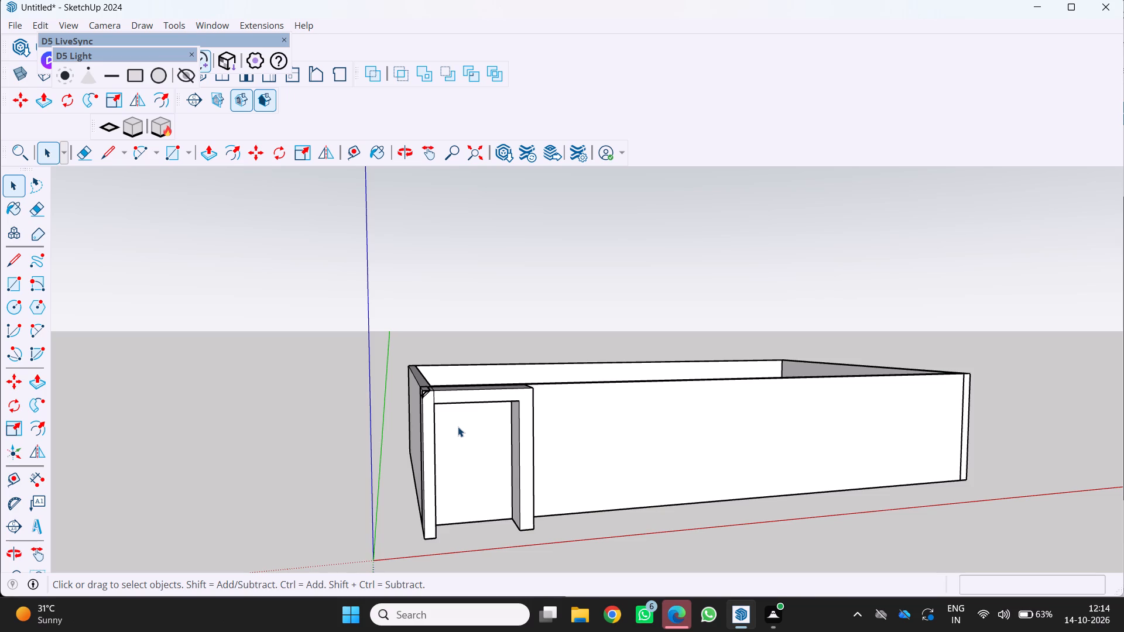
{"action": "scroll", "coordinate": [479, 431], "scroll_direction": "down", "scroll_amount": 1}
{"action": "middle_click_drag", "start_coordinate": [471, 444], "coordinate": [392, 428]}
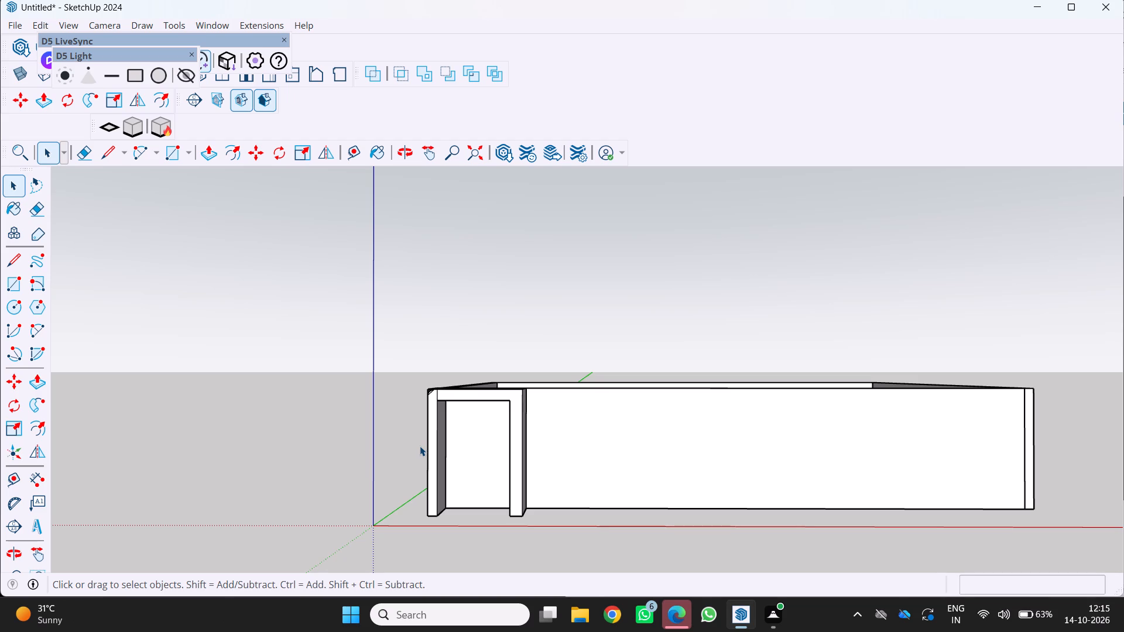
{"action": "scroll", "coordinate": [900, 468], "scroll_direction": "down", "scroll_amount": 1}
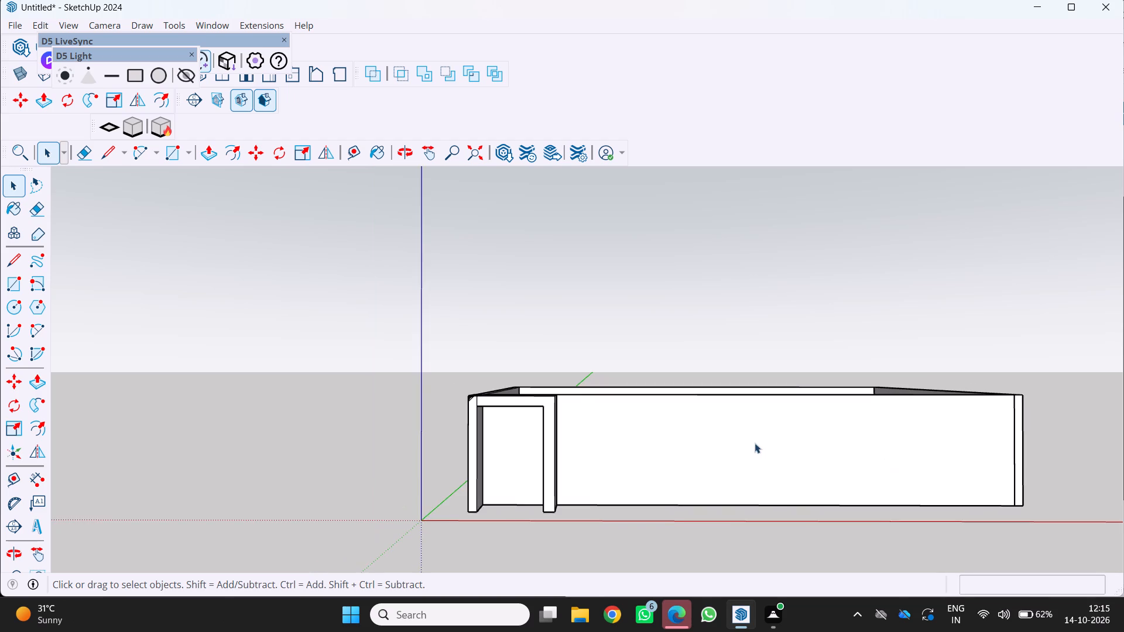
{"action": "middle_click_drag", "start_coordinate": [756, 445], "coordinate": [859, 449]}
{"action": "middle_click", "coordinate": [861, 449]}
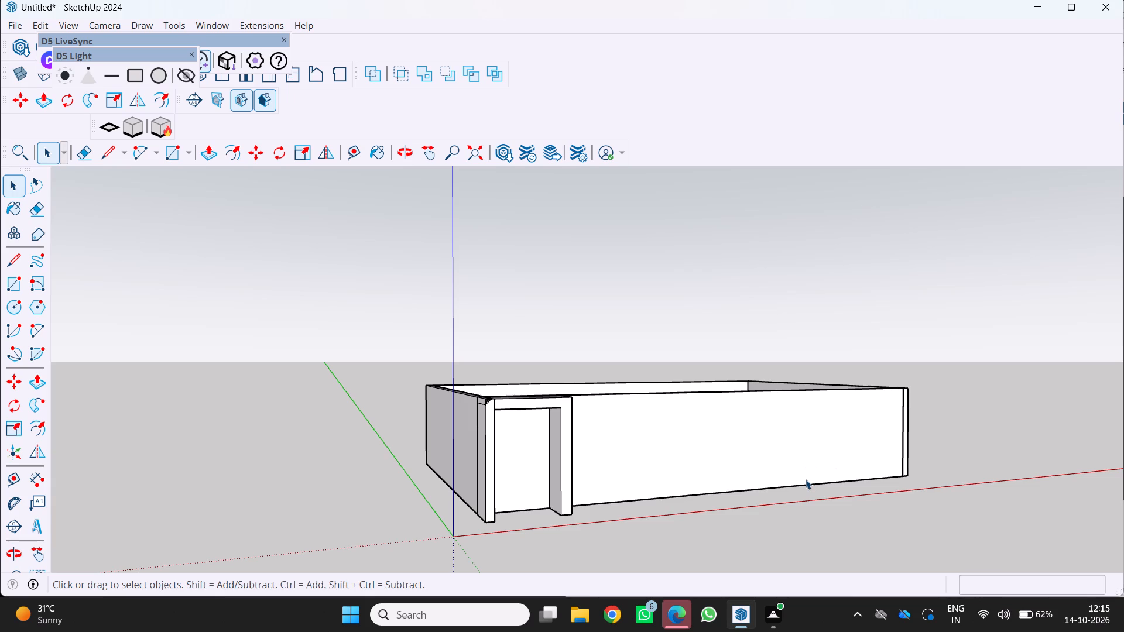
{"action": "scroll", "coordinate": [660, 451], "scroll_direction": "up", "scroll_amount": 2}
{"action": "middle_click_drag", "start_coordinate": [754, 446], "coordinate": [691, 444]}
{"action": "scroll", "coordinate": [686, 447], "scroll_direction": "down", "scroll_amount": 1}
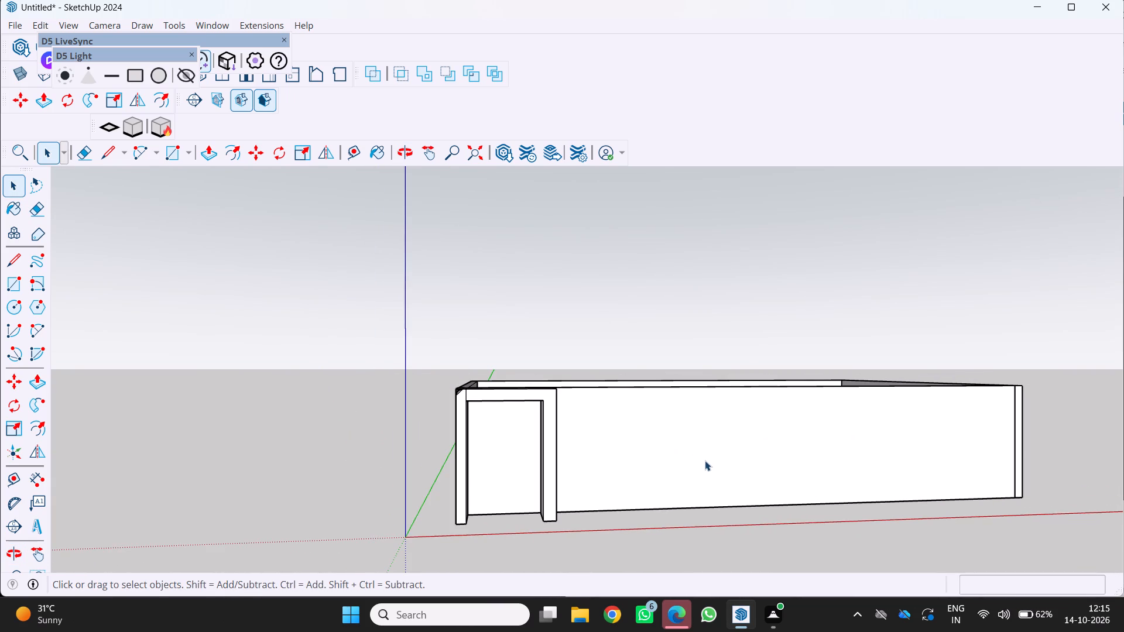
{"action": "scroll", "coordinate": [729, 448], "scroll_direction": "down", "scroll_amount": 1}
{"action": "middle_click_drag", "start_coordinate": [729, 448], "coordinate": [737, 421]}
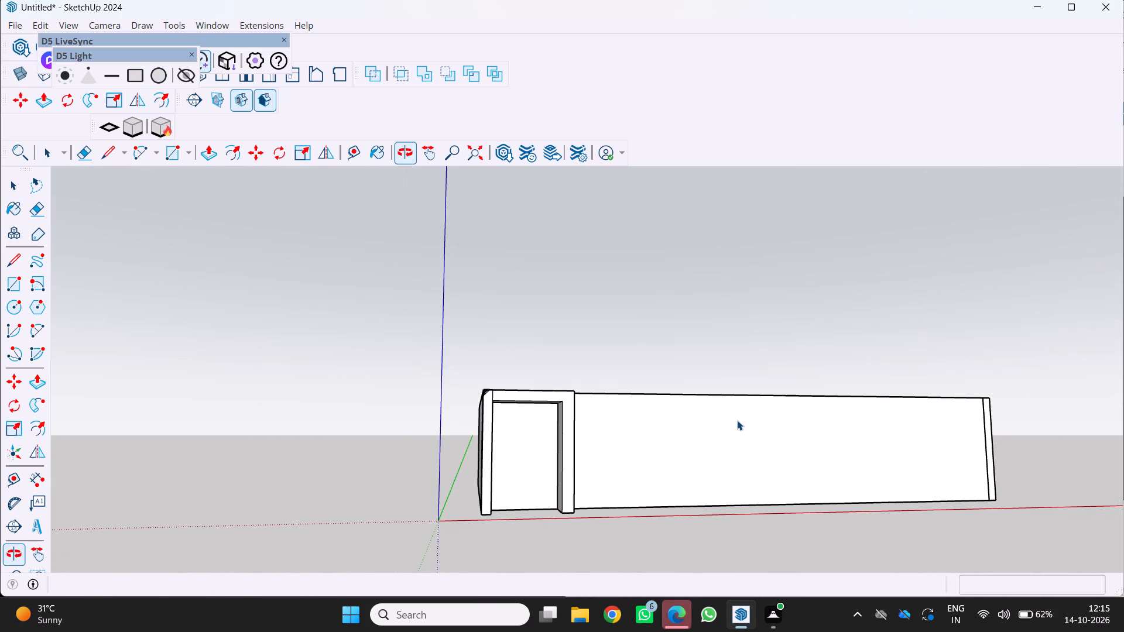
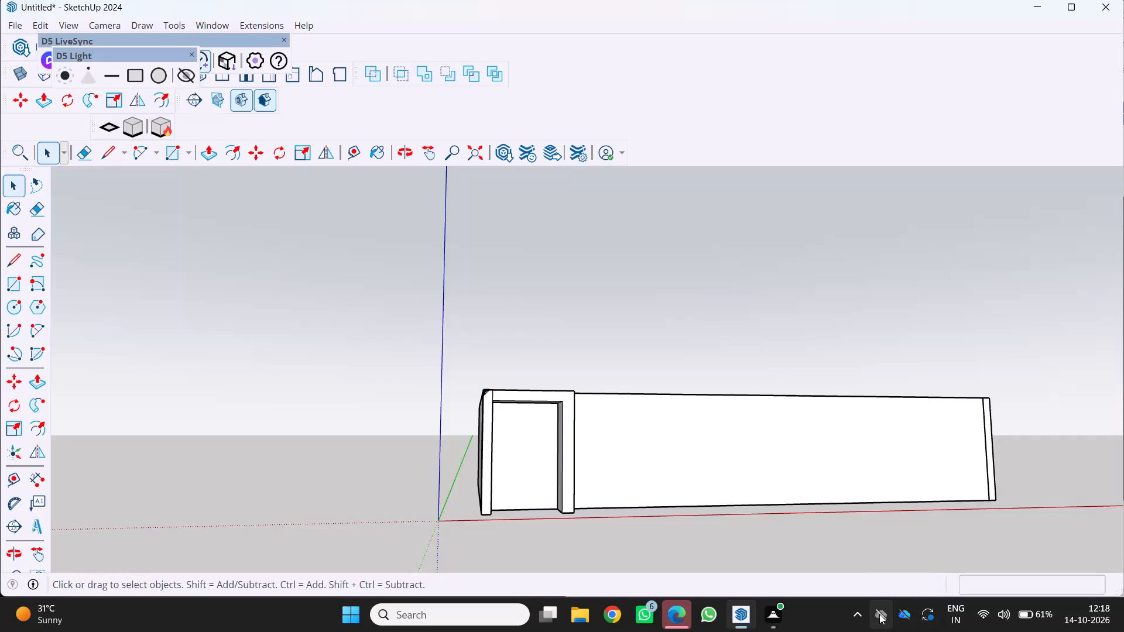
Examine the whole building model and its projecting front frame from low and raised viewpoints.
{"action": "scroll", "coordinate": [872, 596], "scroll_direction": "down", "scroll_amount": 1}
{"action": "middle_click_drag", "start_coordinate": [471, 472], "coordinate": [407, 486]}
{"action": "scroll", "coordinate": [471, 471], "scroll_direction": "down", "scroll_amount": 1}
{"action": "scroll", "coordinate": [407, 486], "scroll_direction": "down", "scroll_amount": 1}
{"action": "scroll", "coordinate": [461, 478], "scroll_direction": "up", "scroll_amount": 5}
{"action": "middle_click_drag", "start_coordinate": [573, 501], "coordinate": [602, 524]}
{"action": "scroll", "coordinate": [598, 521], "scroll_direction": "down", "scroll_amount": 4}
{"action": "middle_click", "coordinate": [602, 524]}
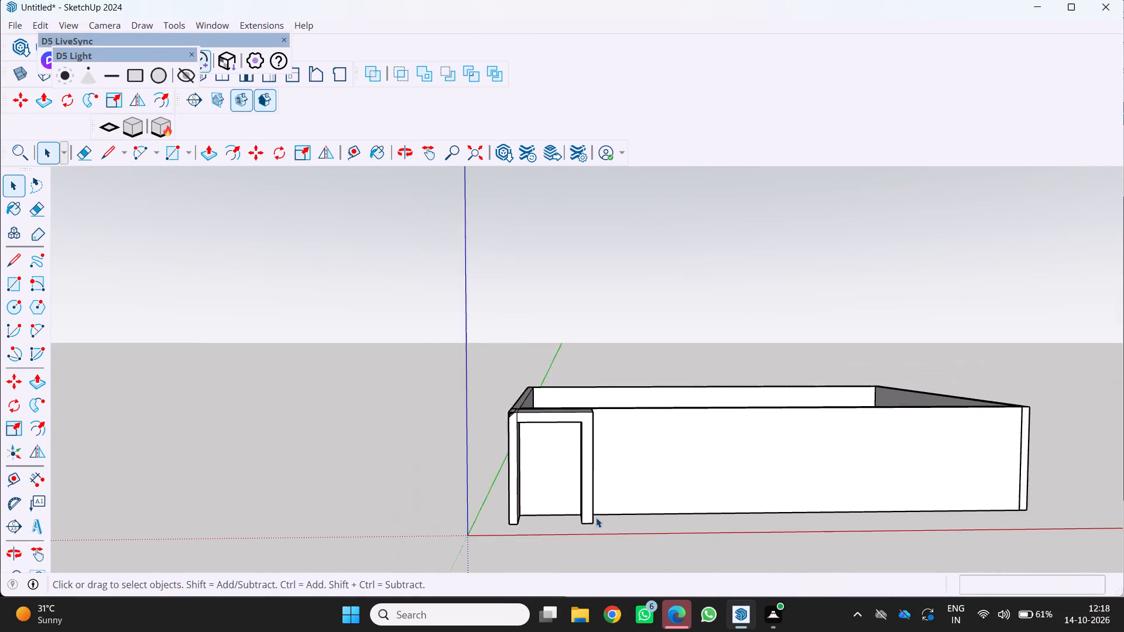
{"action": "scroll", "coordinate": [596, 517], "scroll_direction": "down", "scroll_amount": 2}
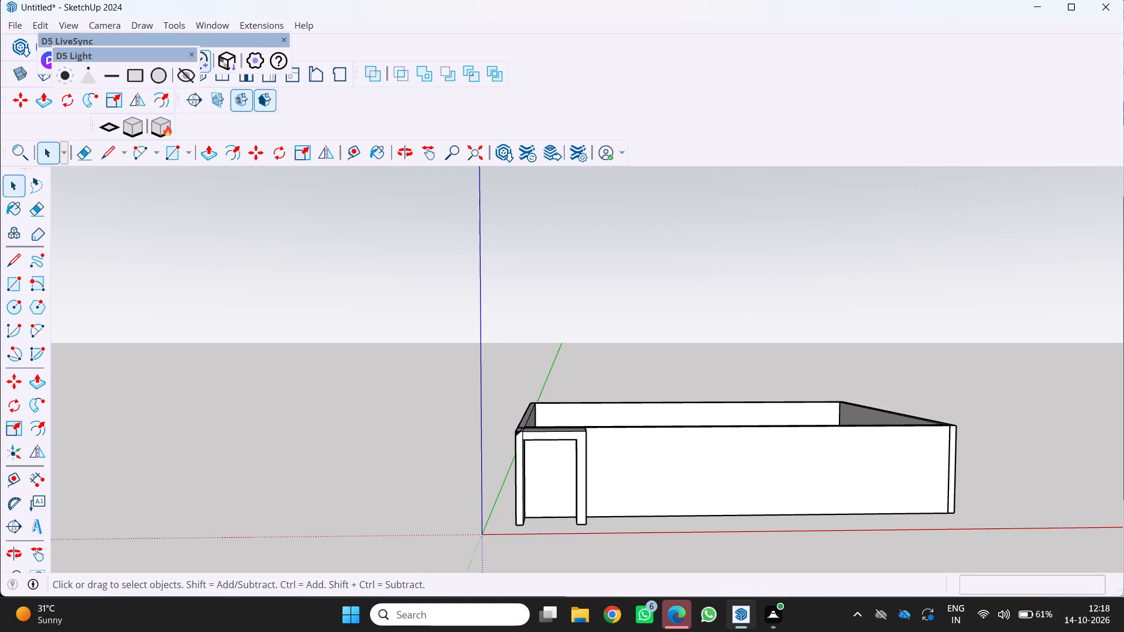
{"action": "scroll", "coordinate": [394, 554], "scroll_direction": "down", "scroll_amount": 1}
Examine the front frame's curved upper outer corner up close from the front, above and below.
{"action": "scroll", "coordinate": [416, 506], "scroll_direction": "up", "scroll_amount": 6}
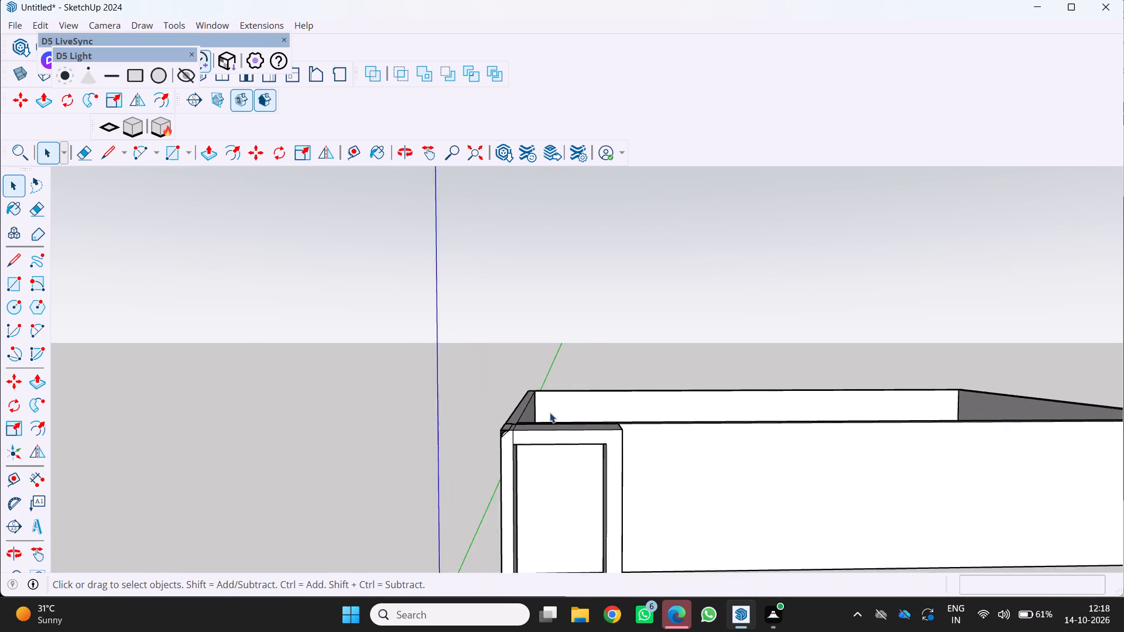
{"action": "scroll", "coordinate": [550, 413], "scroll_direction": "up", "scroll_amount": 7}
{"action": "scroll", "coordinate": [443, 468], "scroll_direction": "down", "scroll_amount": 2}
{"action": "middle_click_drag", "start_coordinate": [443, 468], "coordinate": [480, 430]}
{"action": "scroll", "coordinate": [481, 452], "scroll_direction": "up", "scroll_amount": 8}
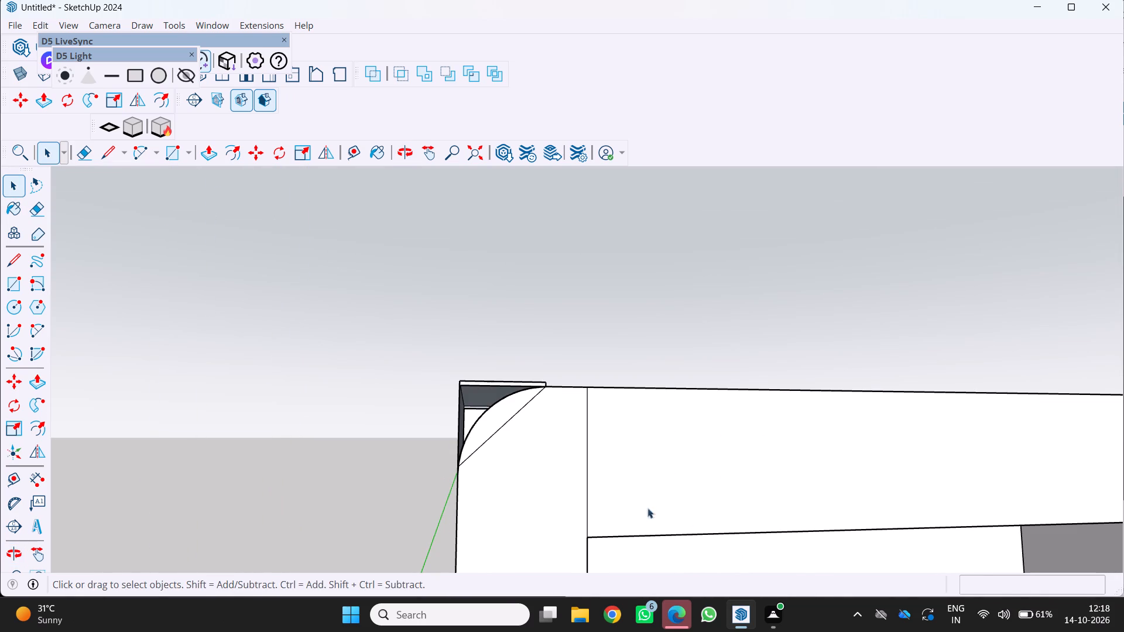
{"action": "scroll", "coordinate": [615, 476], "scroll_direction": "down", "scroll_amount": 2}
{"action": "middle_click_drag", "start_coordinate": [438, 483], "coordinate": [402, 564]}
{"action": "scroll", "coordinate": [486, 462], "scroll_direction": "up", "scroll_amount": 1}
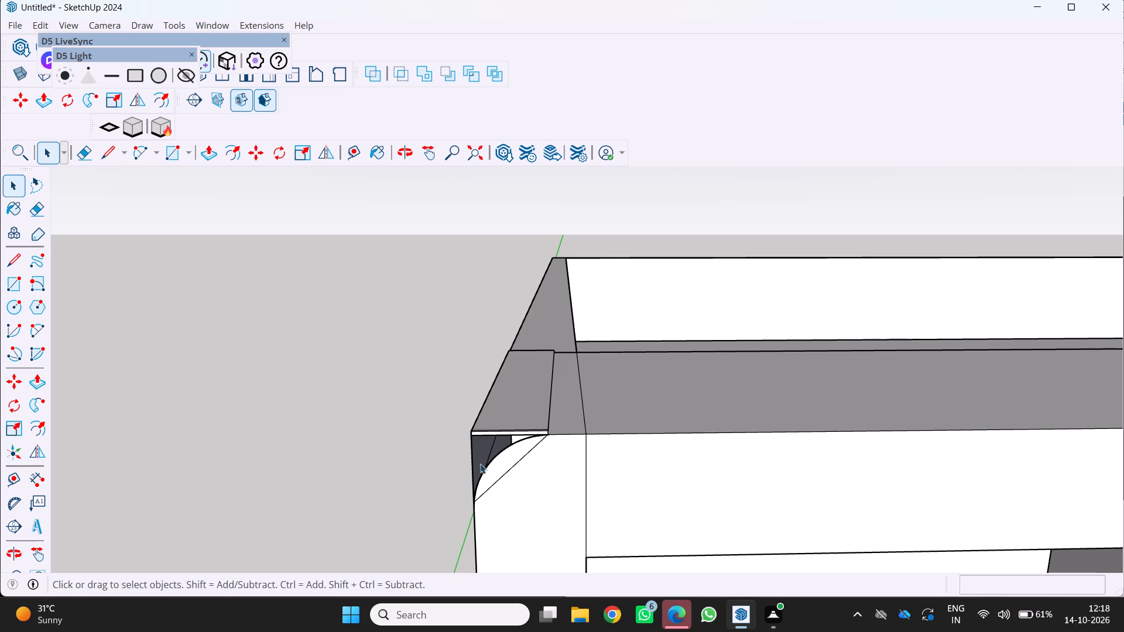
{"action": "scroll", "coordinate": [475, 463], "scroll_direction": "down", "scroll_amount": 3}
{"action": "middle_click_drag", "start_coordinate": [470, 457], "coordinate": [495, 372]}
{"action": "scroll", "coordinate": [510, 433], "scroll_direction": "down", "scroll_amount": 6}
{"action": "middle_click_drag", "start_coordinate": [486, 432], "coordinate": [487, 479]}
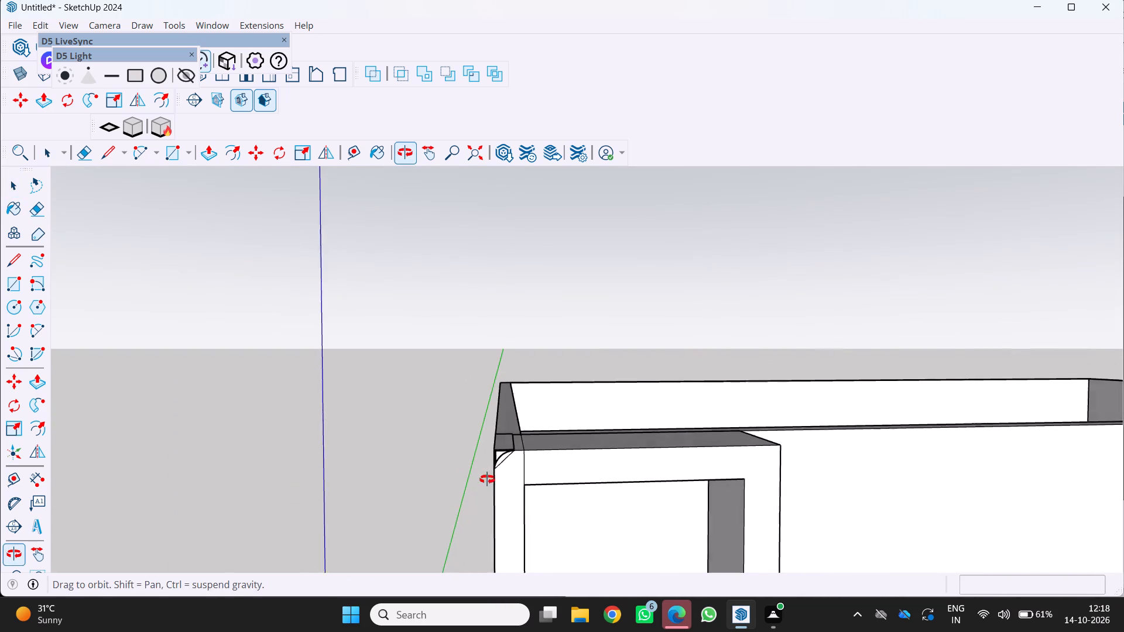
{"action": "middle_click_drag", "start_coordinate": [487, 479], "coordinate": [487, 480]}
{"action": "scroll", "coordinate": [502, 480], "scroll_direction": "up", "scroll_amount": 8}
{"action": "middle_click_drag", "start_coordinate": [560, 480], "coordinate": [546, 418]}
{"action": "scroll", "coordinate": [546, 418], "scroll_direction": "down", "scroll_amount": 10}
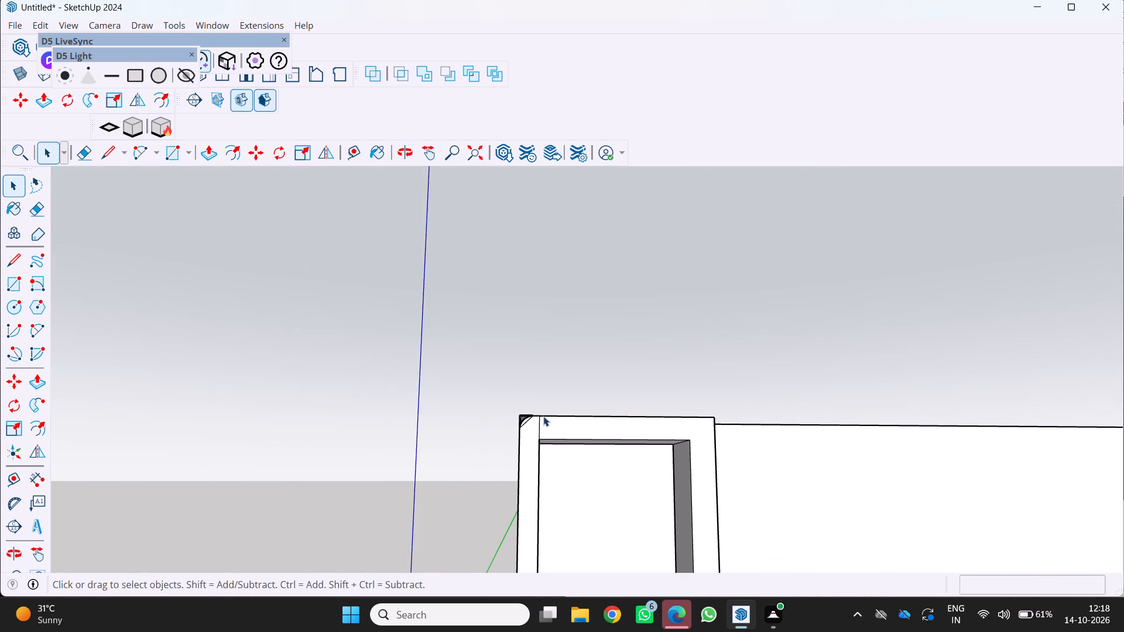
{"action": "scroll", "coordinate": [628, 496], "scroll_direction": "up", "scroll_amount": 1}
{"action": "middle_click_drag", "start_coordinate": [683, 486], "coordinate": [592, 430]}
{"action": "scroll", "coordinate": [592, 430], "scroll_direction": "down", "scroll_amount": 3}
{"action": "middle_click", "coordinate": [592, 430]}
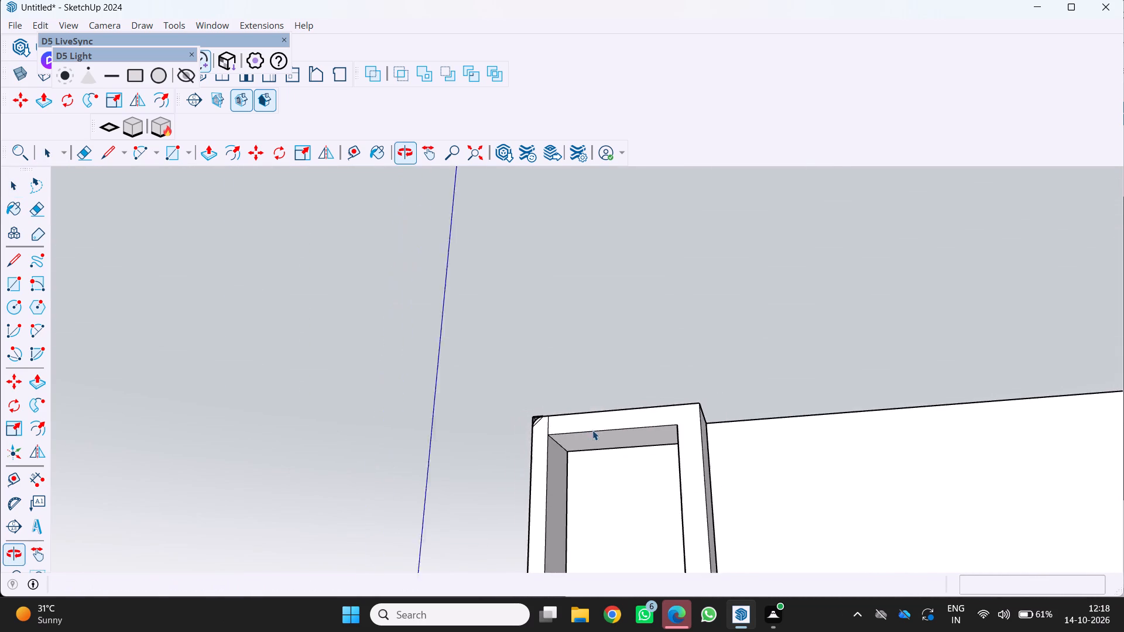
Examine the front frame from a distance, and its curved upper outer corner at close range.
{"action": "scroll", "coordinate": [592, 430], "scroll_direction": "down", "scroll_amount": 13}
{"action": "middle_click_drag", "start_coordinate": [576, 418], "coordinate": [592, 478]}
{"action": "scroll", "coordinate": [592, 474], "scroll_direction": "down", "scroll_amount": 4}
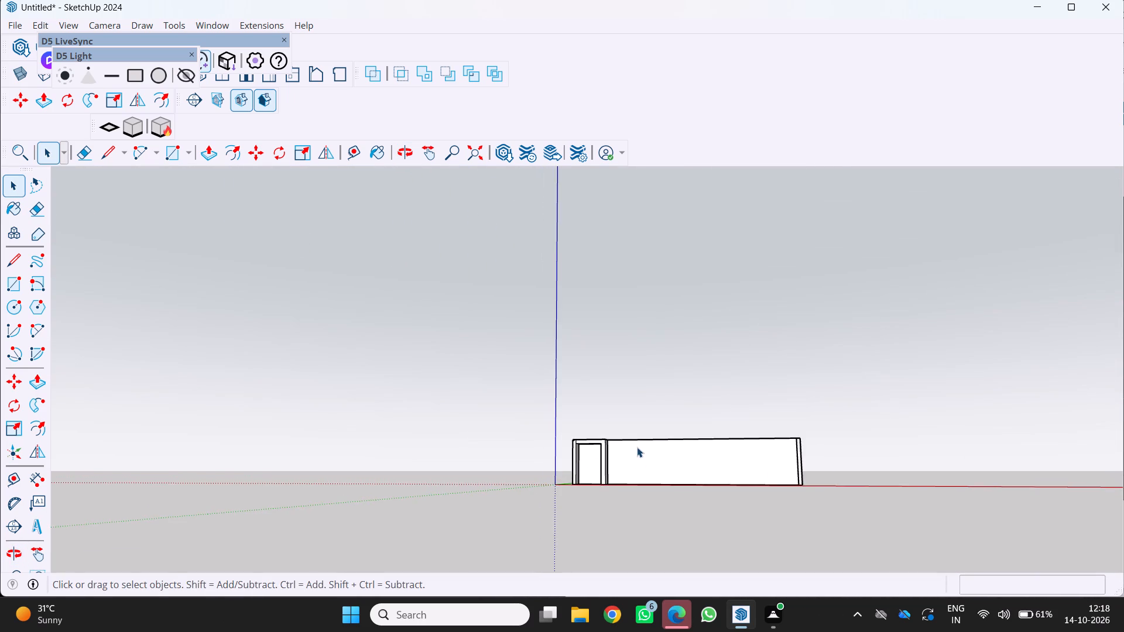
{"action": "scroll", "coordinate": [637, 447], "scroll_direction": "up", "scroll_amount": 1}
{"action": "scroll", "coordinate": [551, 468], "scroll_direction": "up", "scroll_amount": 2}
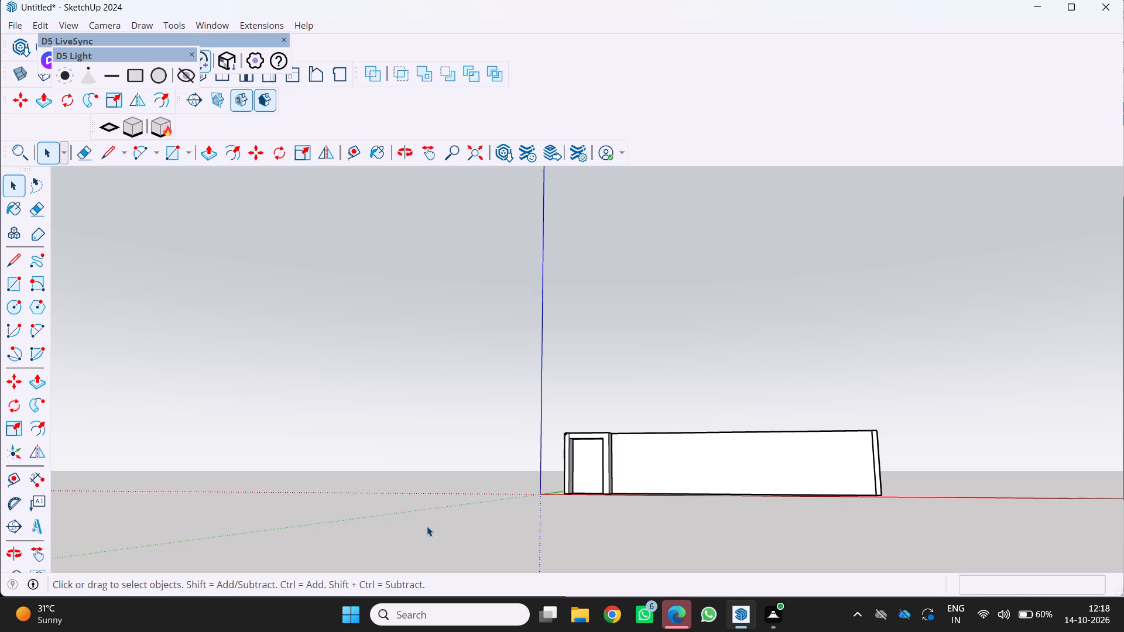
{"action": "scroll", "coordinate": [645, 597], "scroll_direction": "up", "scroll_amount": 12}
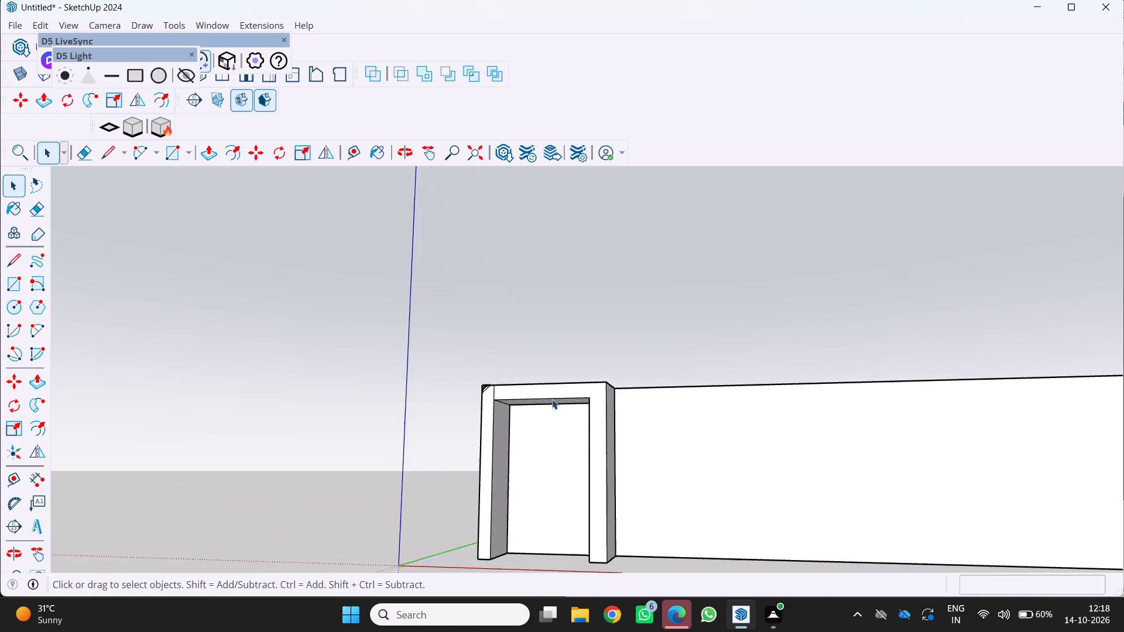
{"action": "middle_click_drag", "start_coordinate": [552, 399], "coordinate": [626, 450]}
{"action": "scroll", "coordinate": [552, 399], "scroll_direction": "up", "scroll_amount": 1}
{"action": "scroll", "coordinate": [449, 456], "scroll_direction": "up", "scroll_amount": 7}
{"action": "scroll", "coordinate": [506, 312], "scroll_direction": "up", "scroll_amount": 1}
{"action": "middle_click_drag", "start_coordinate": [509, 315], "coordinate": [565, 368]}
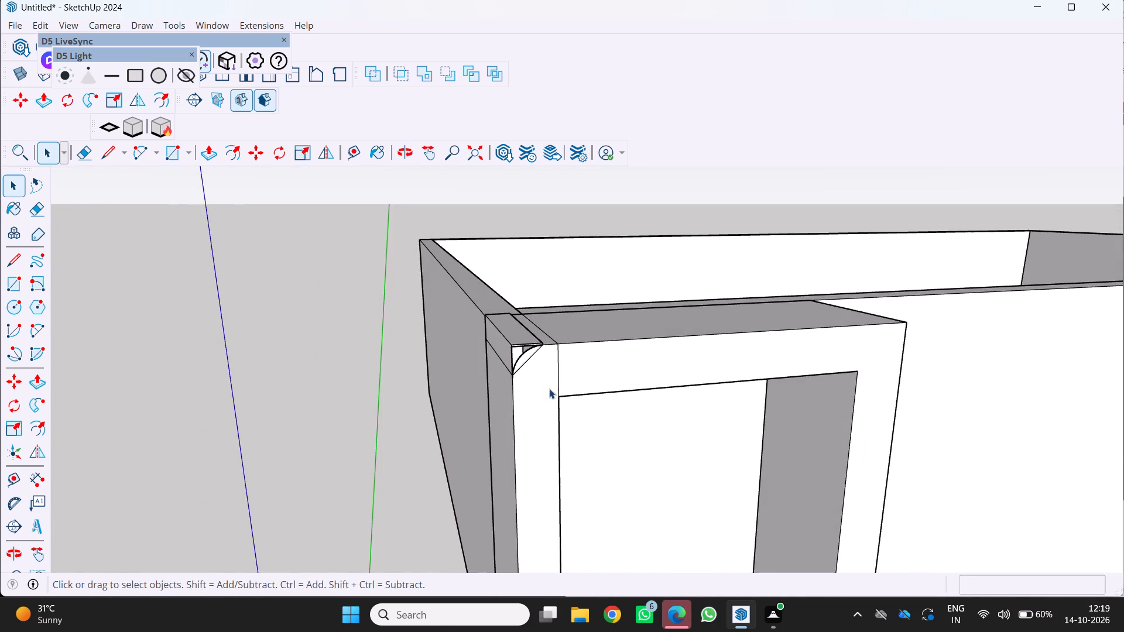
{"action": "scroll", "coordinate": [488, 383], "scroll_direction": "up", "scroll_amount": 5}
{"action": "middle_click_drag", "start_coordinate": [560, 345], "coordinate": [455, 266]}
{"action": "middle_click", "coordinate": [455, 266]}
{"action": "middle_click", "coordinate": [455, 266]}
{"action": "middle_click", "coordinate": [455, 266]}
{"action": "scroll", "coordinate": [536, 289], "scroll_direction": "up", "scroll_amount": 1}
{"action": "scroll", "coordinate": [541, 293], "scroll_direction": "down", "scroll_amount": 3}
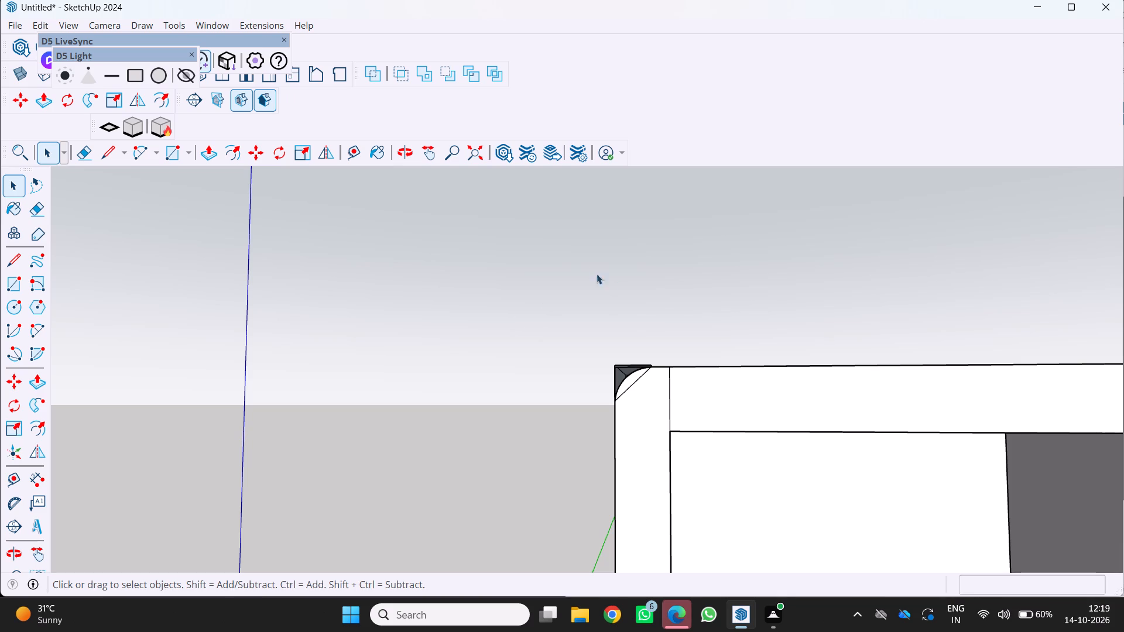
{"action": "scroll", "coordinate": [755, 410], "scroll_direction": "down", "scroll_amount": 2}
{"action": "middle_click_drag", "start_coordinate": [755, 410], "coordinate": [771, 462]}
{"action": "scroll", "coordinate": [676, 410], "scroll_direction": "up", "scroll_amount": 3}
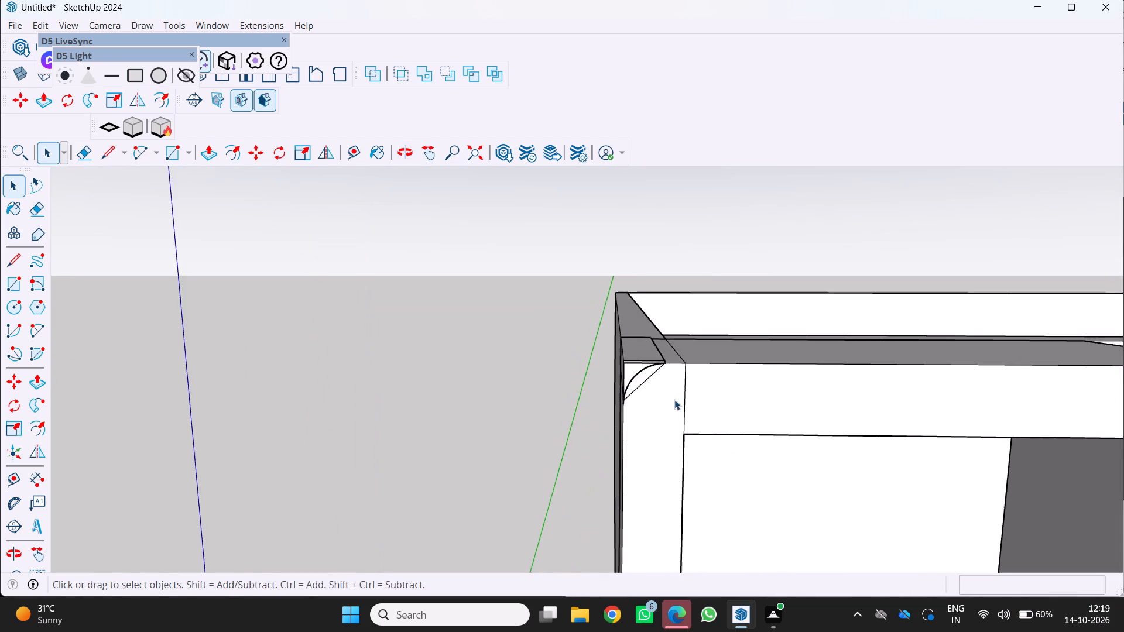
{"action": "scroll", "coordinate": [674, 400], "scroll_direction": "up", "scroll_amount": 4}
{"action": "scroll", "coordinate": [832, 446], "scroll_direction": "up", "scroll_amount": 1}
{"action": "scroll", "coordinate": [586, 457], "scroll_direction": "up", "scroll_amount": 3}
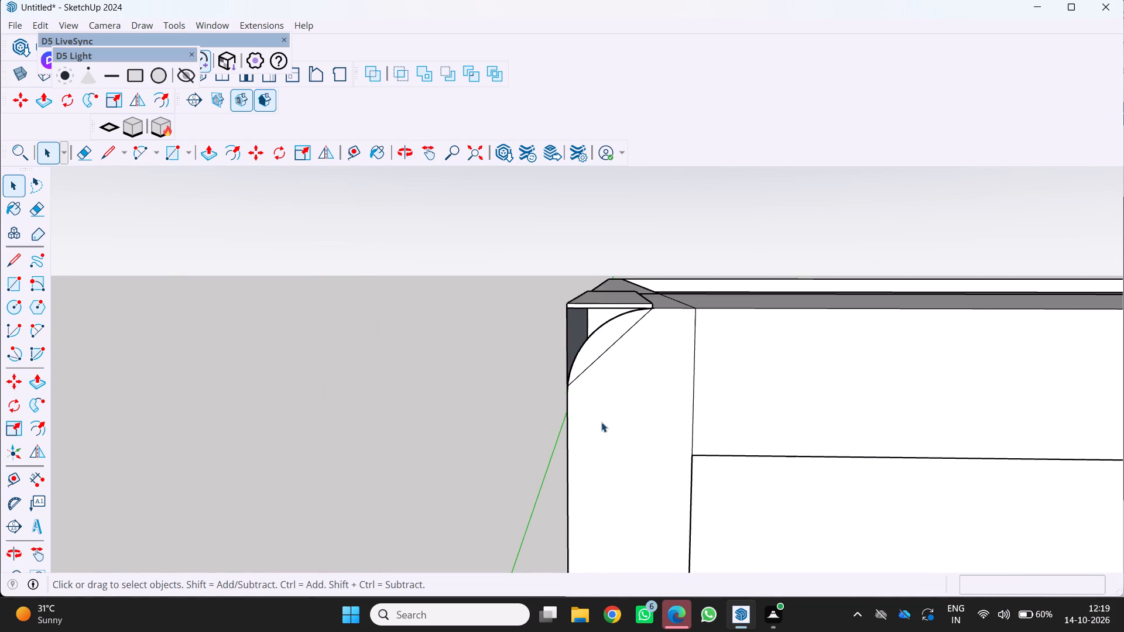
Examine the curved corner from the building's side wall and the frame opening from the front.
{"action": "middle_click_drag", "start_coordinate": [781, 417], "coordinate": [1123, 366]}
{"action": "middle_click", "coordinate": [1123, 366]}
{"action": "scroll", "coordinate": [648, 456], "scroll_direction": "down", "scroll_amount": 4}
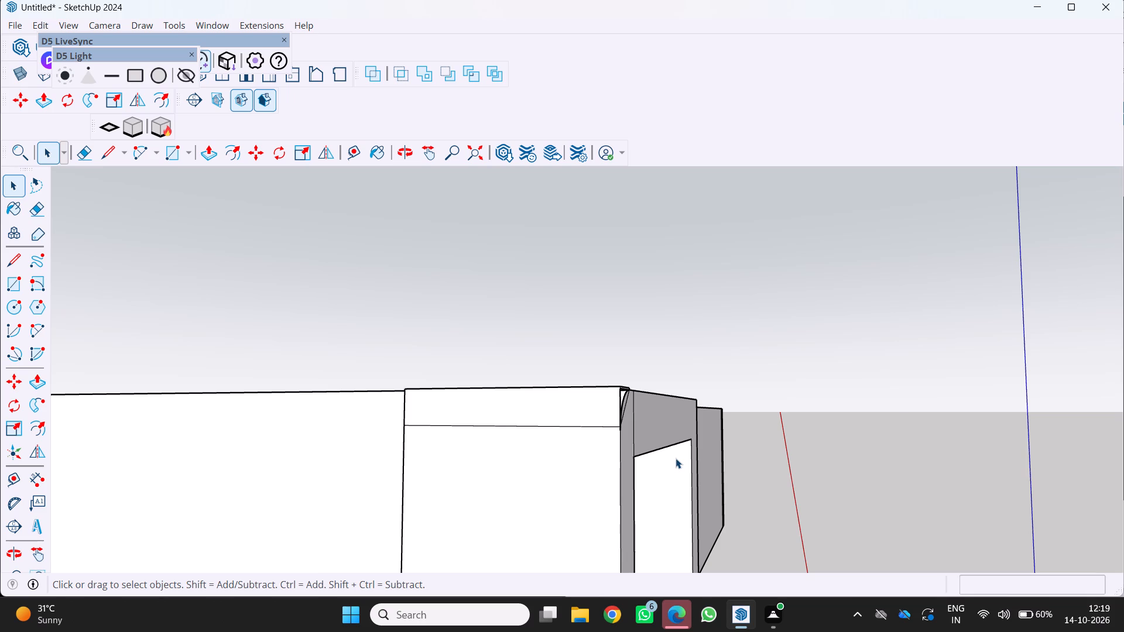
{"action": "middle_click_drag", "start_coordinate": [629, 412], "coordinate": [527, 465]}
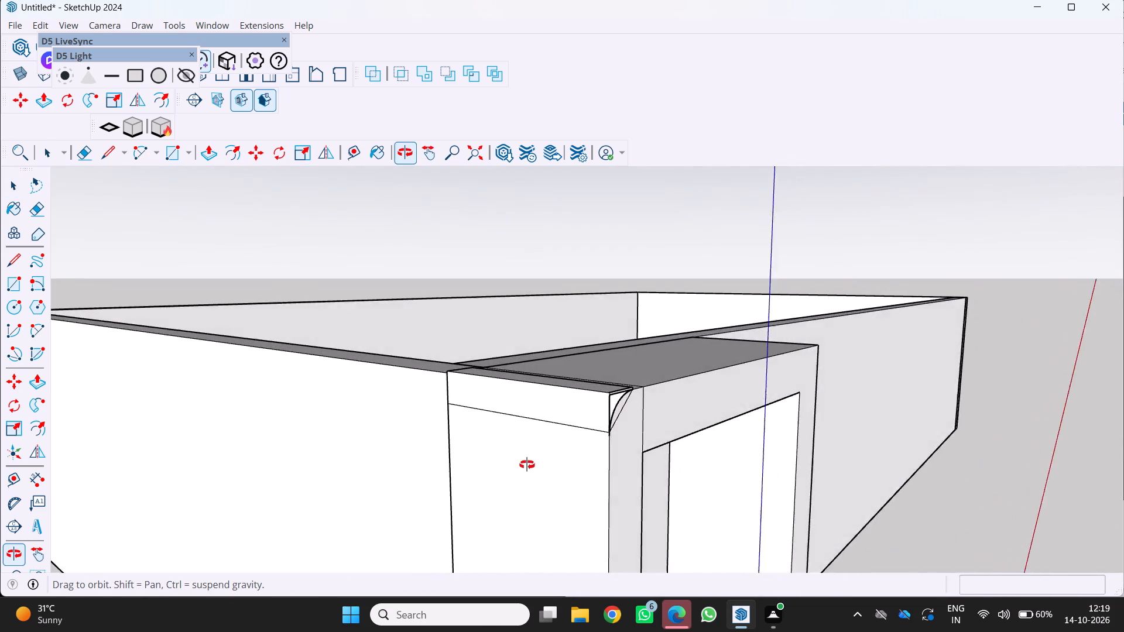
{"action": "middle_click_drag", "start_coordinate": [527, 465], "coordinate": [518, 457]}
{"action": "scroll", "coordinate": [598, 417], "scroll_direction": "up", "scroll_amount": 3}
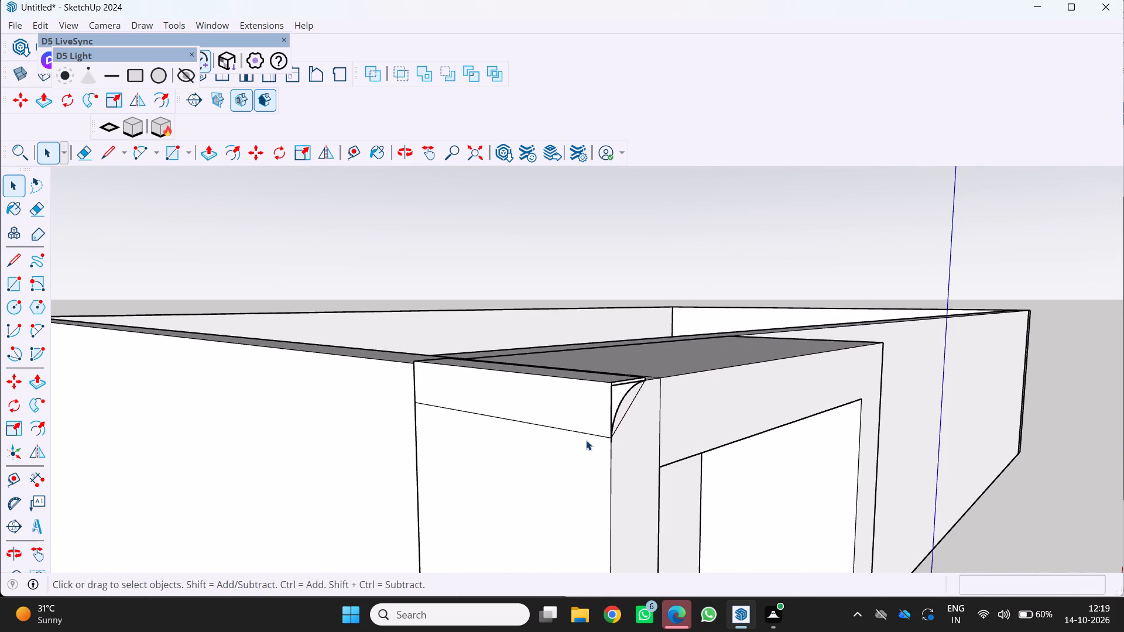
{"action": "middle_click_drag", "start_coordinate": [580, 425], "coordinate": [522, 426]}
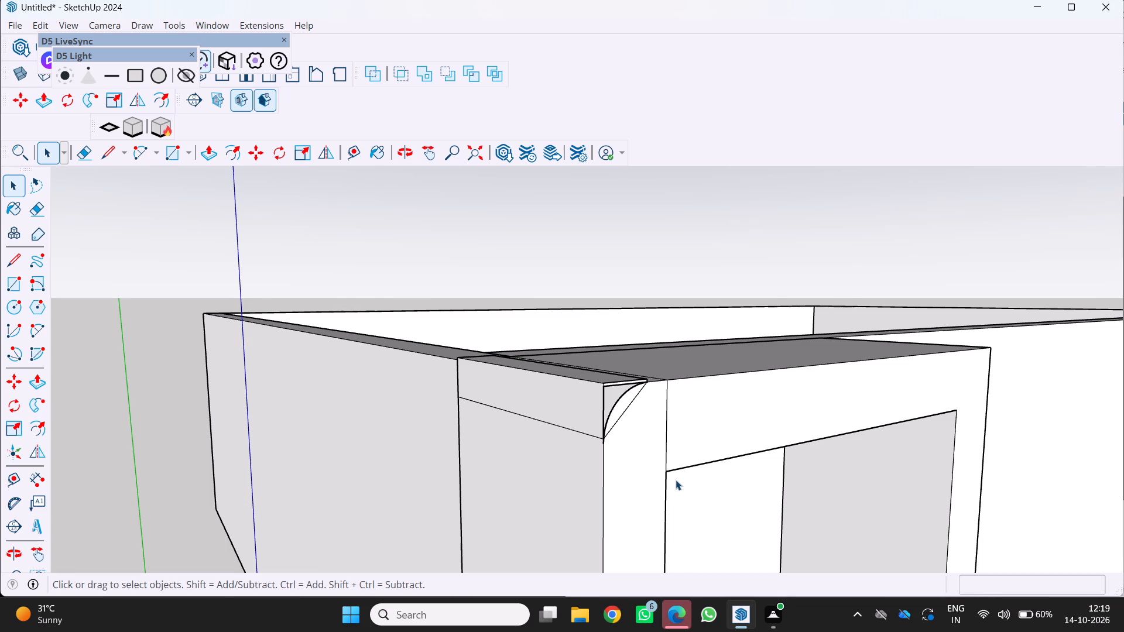
{"action": "scroll", "coordinate": [662, 454], "scroll_direction": "down", "scroll_amount": 3}
{"action": "middle_click_drag", "start_coordinate": [651, 449], "coordinate": [580, 415]}
{"action": "scroll", "coordinate": [645, 449], "scroll_direction": "up", "scroll_amount": 1}
{"action": "scroll", "coordinate": [580, 415], "scroll_direction": "down", "scroll_amount": 4}
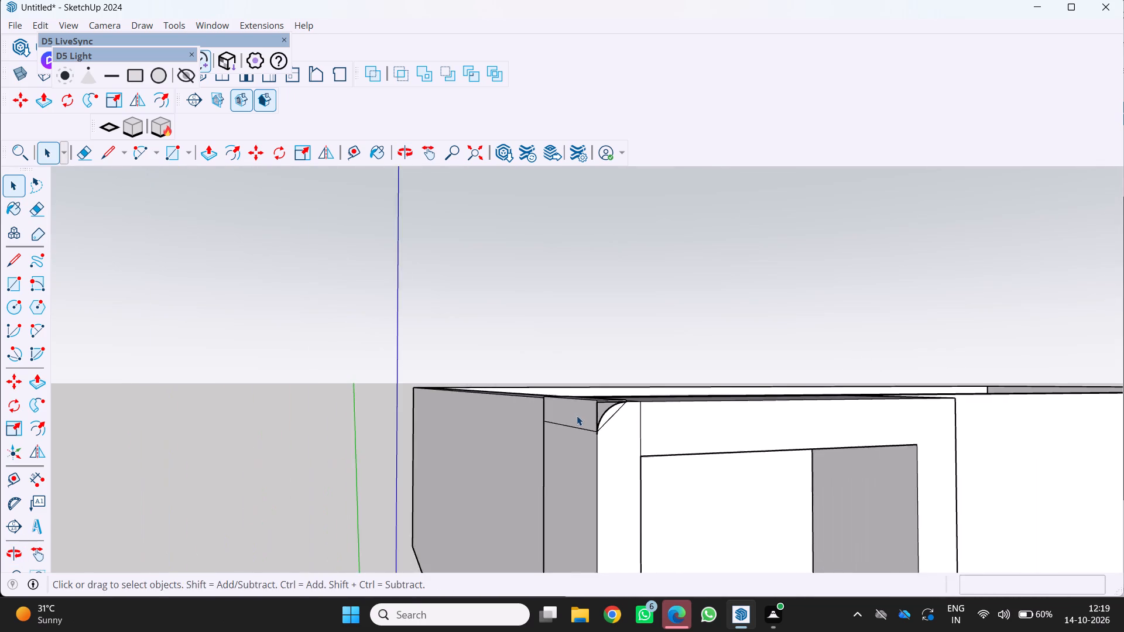
{"action": "scroll", "coordinate": [577, 415], "scroll_direction": "down", "scroll_amount": 5}
{"action": "scroll", "coordinate": [657, 424], "scroll_direction": "up", "scroll_amount": 1}
{"action": "middle_click_drag", "start_coordinate": [657, 424], "coordinate": [605, 389]}
{"action": "scroll", "coordinate": [619, 411], "scroll_direction": "down", "scroll_amount": 5}
{"action": "scroll", "coordinate": [674, 457], "scroll_direction": "down", "scroll_amount": 2}
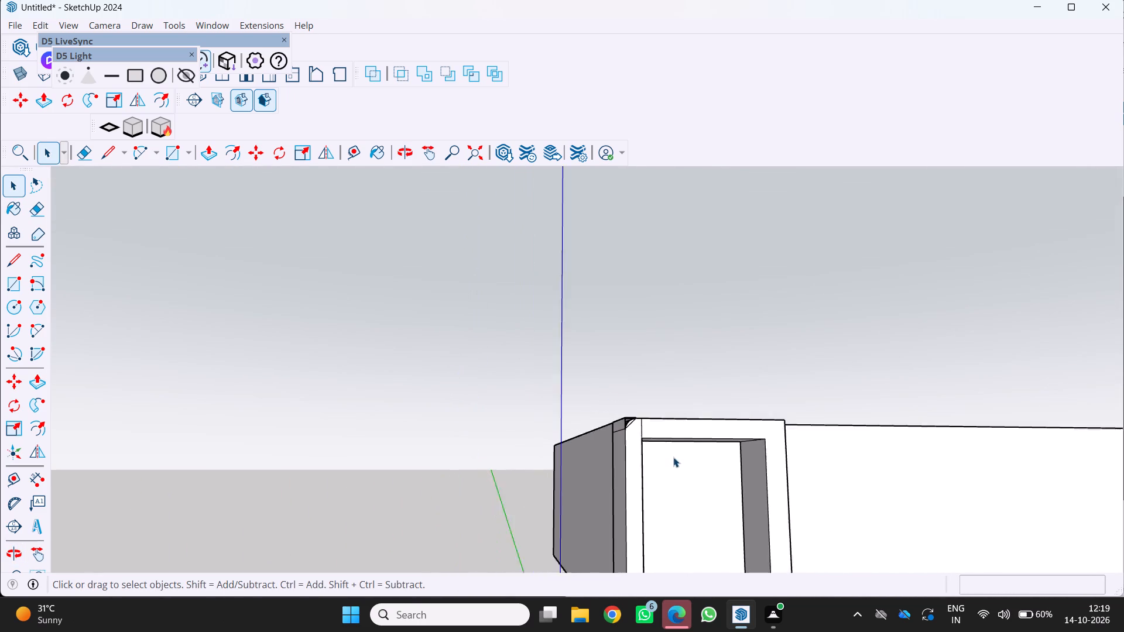
{"action": "scroll", "coordinate": [673, 457], "scroll_direction": "down", "scroll_amount": 2}
{"action": "middle_click_drag", "start_coordinate": [647, 480], "coordinate": [539, 463], "text": "shift"}
{"action": "scroll", "coordinate": [673, 470], "scroll_direction": "up", "scroll_amount": 3}
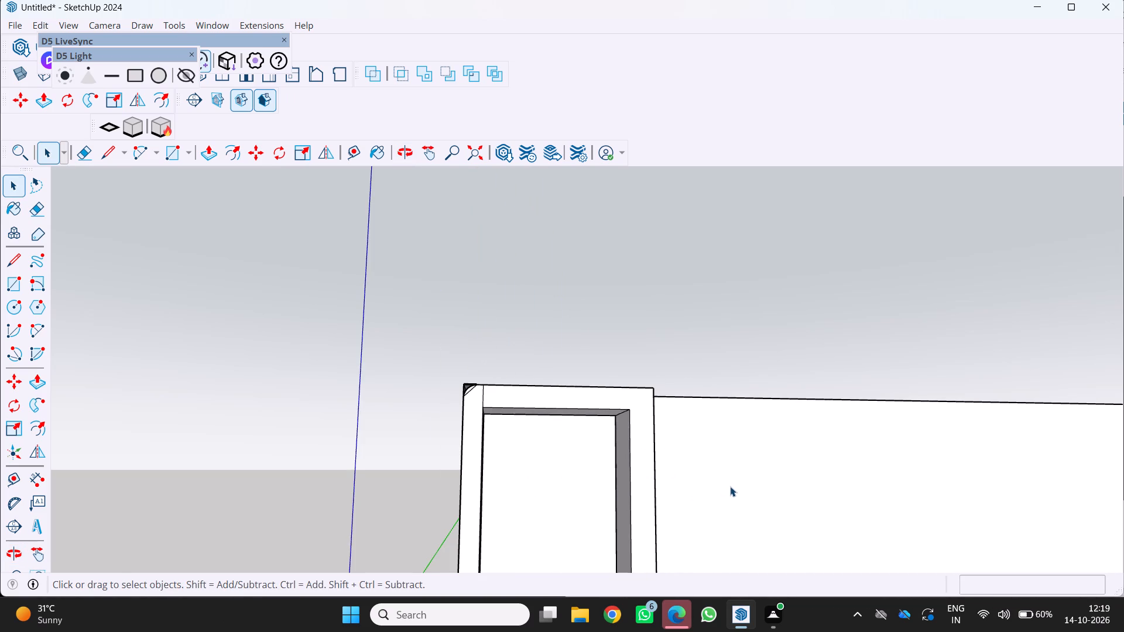
{"action": "scroll", "coordinate": [699, 454], "scroll_direction": "down", "scroll_amount": 1}
{"action": "middle_click_drag", "start_coordinate": [697, 481], "coordinate": [645, 486]}
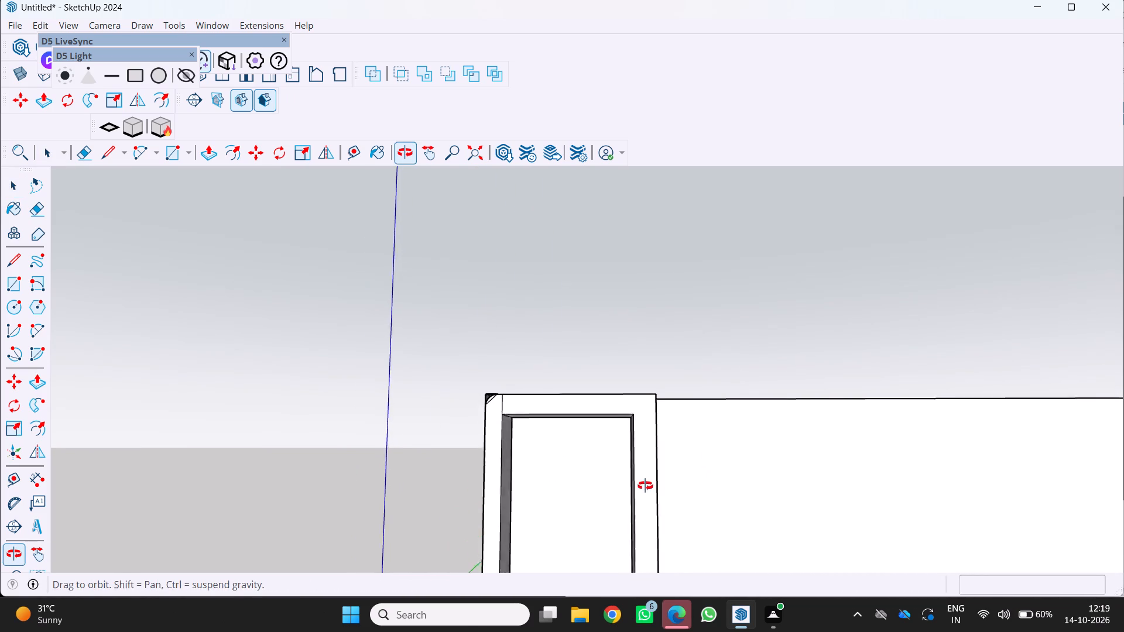
{"action": "middle_click_drag", "start_coordinate": [645, 486], "coordinate": [640, 482]}
{"action": "middle_click", "coordinate": [640, 482]}
{"action": "scroll", "coordinate": [636, 482], "scroll_direction": "up", "scroll_amount": 2}
{"action": "scroll", "coordinate": [636, 478], "scroll_direction": "down", "scroll_amount": 9}
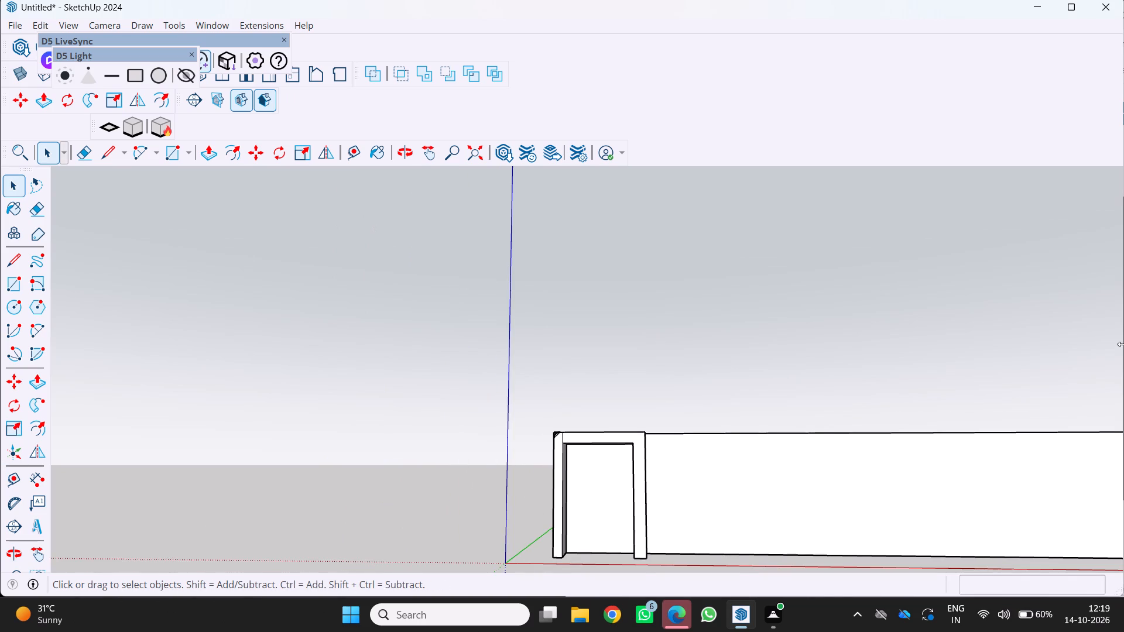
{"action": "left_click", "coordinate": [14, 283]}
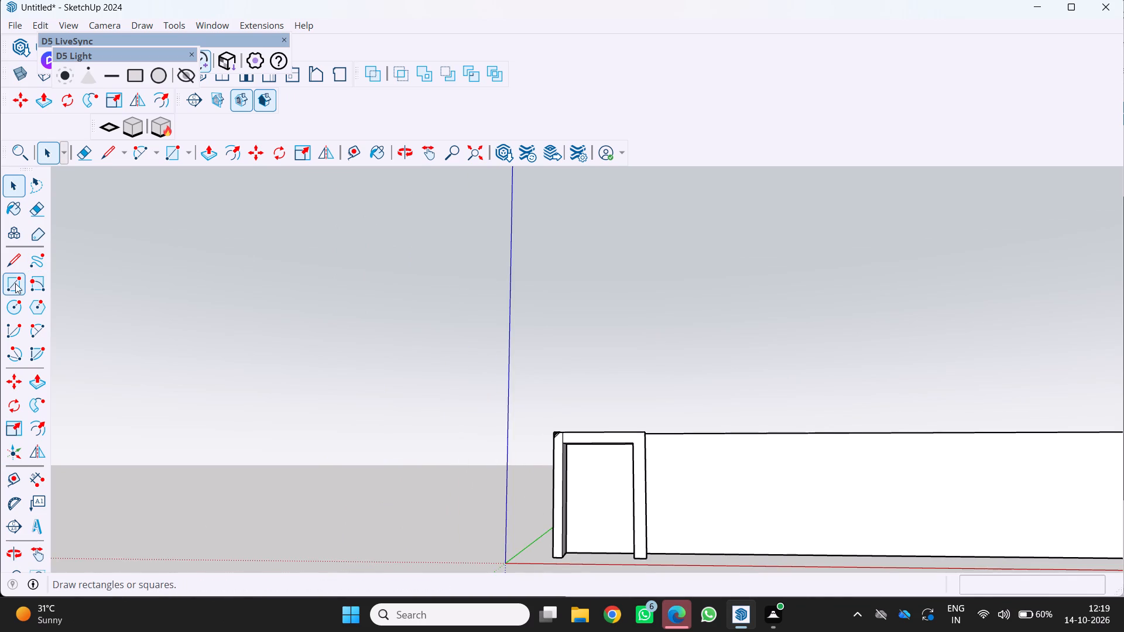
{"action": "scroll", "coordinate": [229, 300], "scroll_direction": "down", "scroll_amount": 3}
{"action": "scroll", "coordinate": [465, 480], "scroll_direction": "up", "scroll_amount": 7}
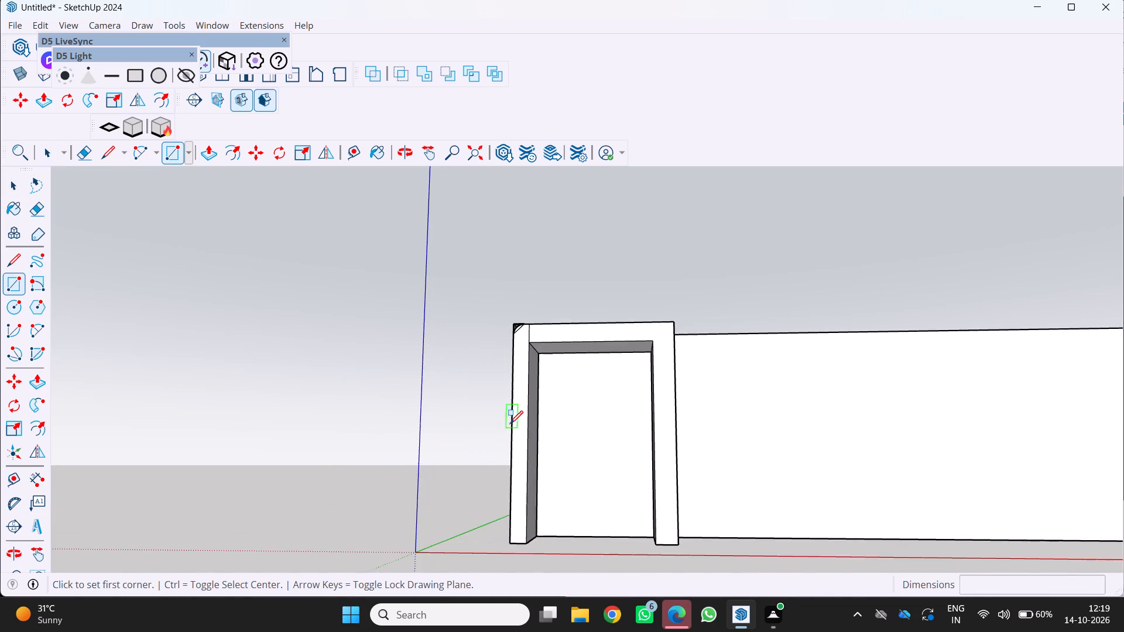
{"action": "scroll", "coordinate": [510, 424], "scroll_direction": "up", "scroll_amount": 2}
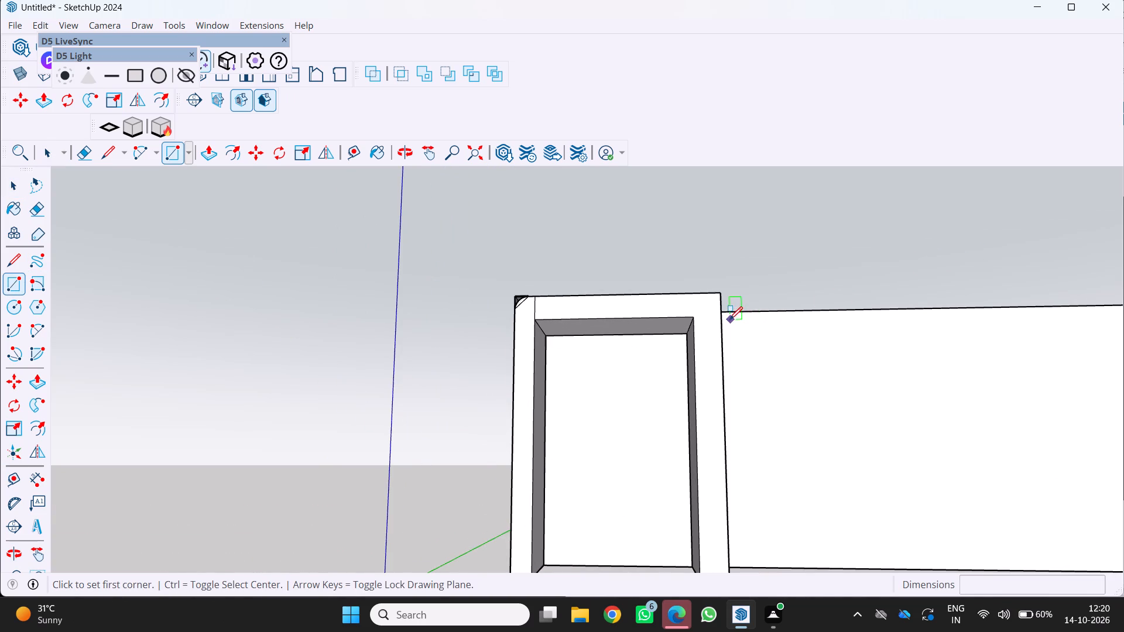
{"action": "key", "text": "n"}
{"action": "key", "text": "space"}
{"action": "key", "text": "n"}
Draw a corner arc of about 1 3/8" radius at the upper inner corner of the front frame's opening, farthest from the curved outer corner.
{"action": "scroll", "coordinate": [688, 314], "scroll_direction": "up", "scroll_amount": 5}
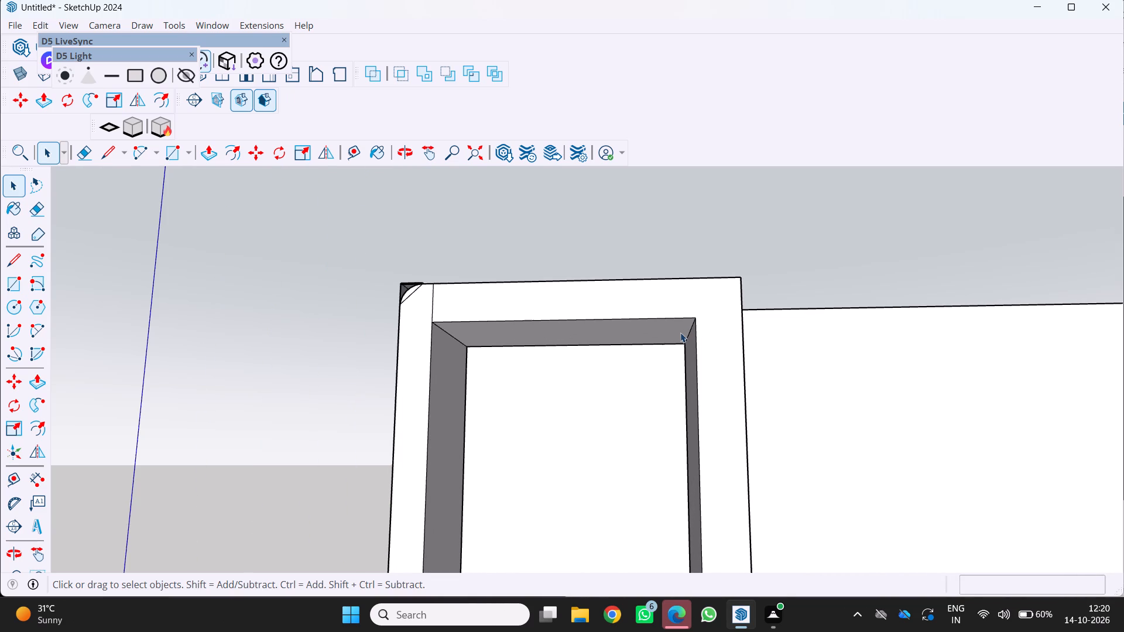
{"action": "scroll", "coordinate": [681, 327], "scroll_direction": "up", "scroll_amount": 4}
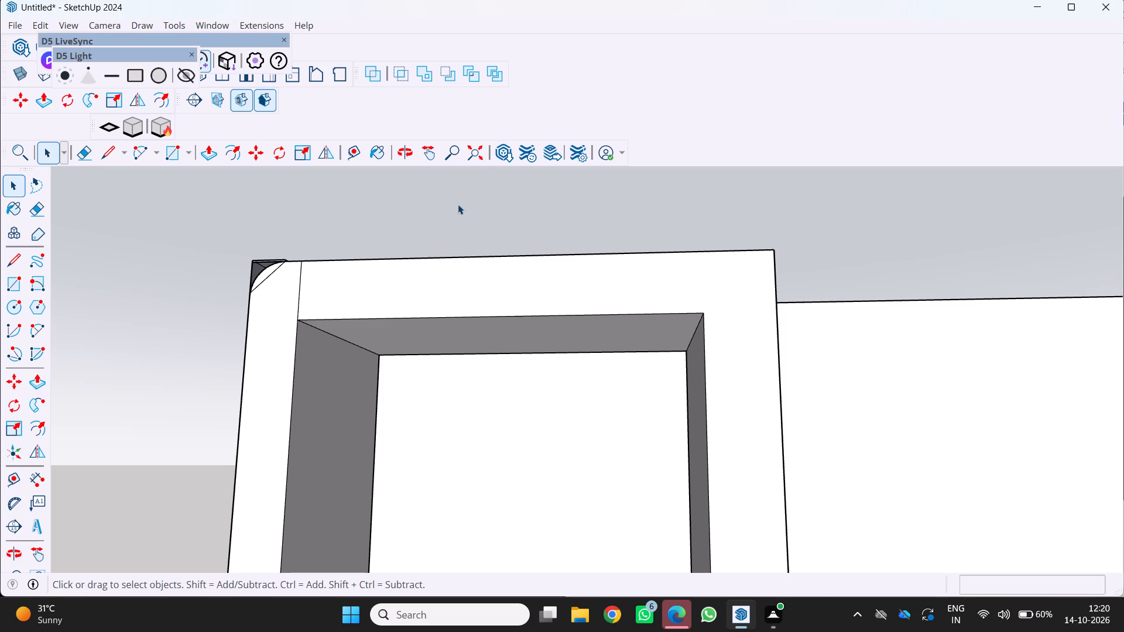
{"action": "scroll", "coordinate": [683, 274], "scroll_direction": "down", "scroll_amount": 2}
{"action": "middle_click_drag", "start_coordinate": [679, 273], "coordinate": [670, 317]}
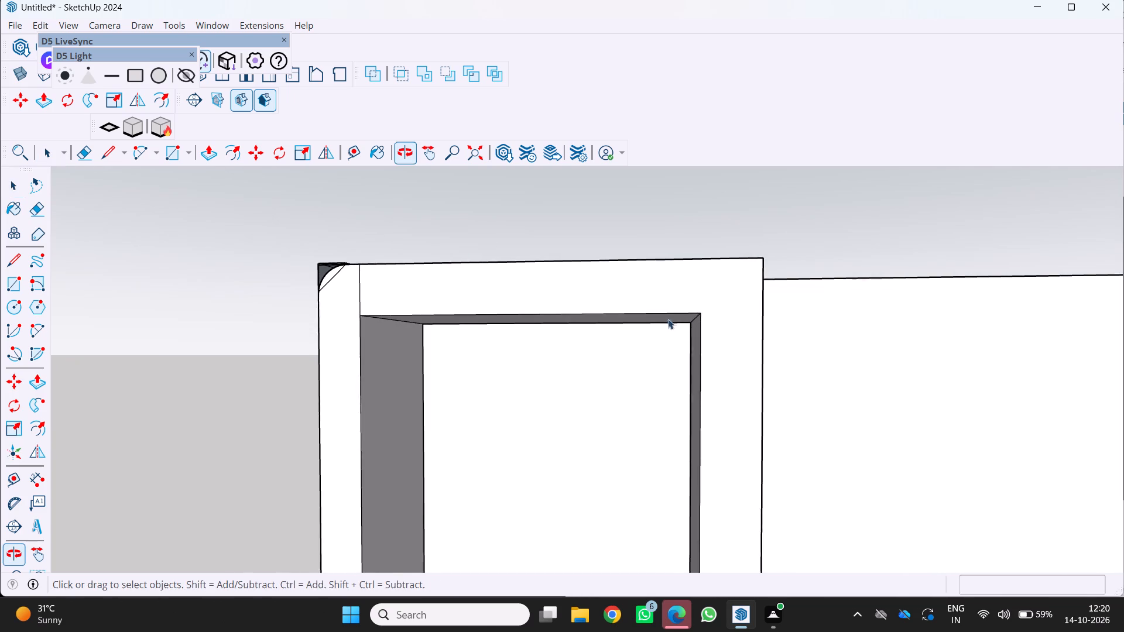
{"action": "scroll", "coordinate": [676, 324], "scroll_direction": "up", "scroll_amount": 2}
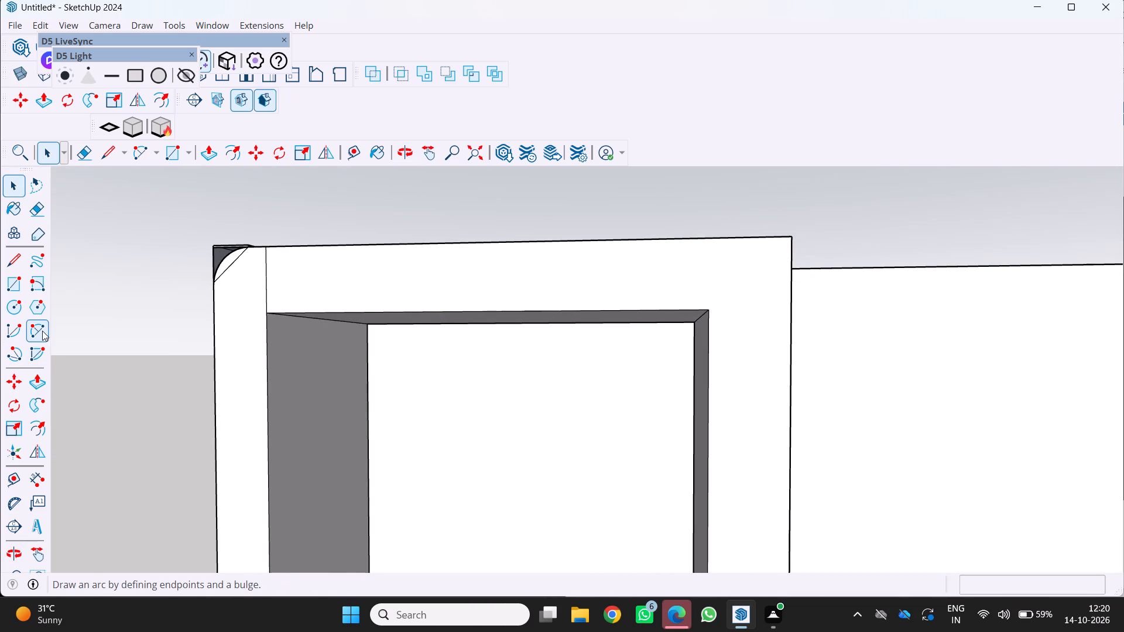
{"action": "left_click", "coordinate": [41, 329]}
{"action": "scroll", "coordinate": [604, 335], "scroll_direction": "up", "scroll_amount": 2}
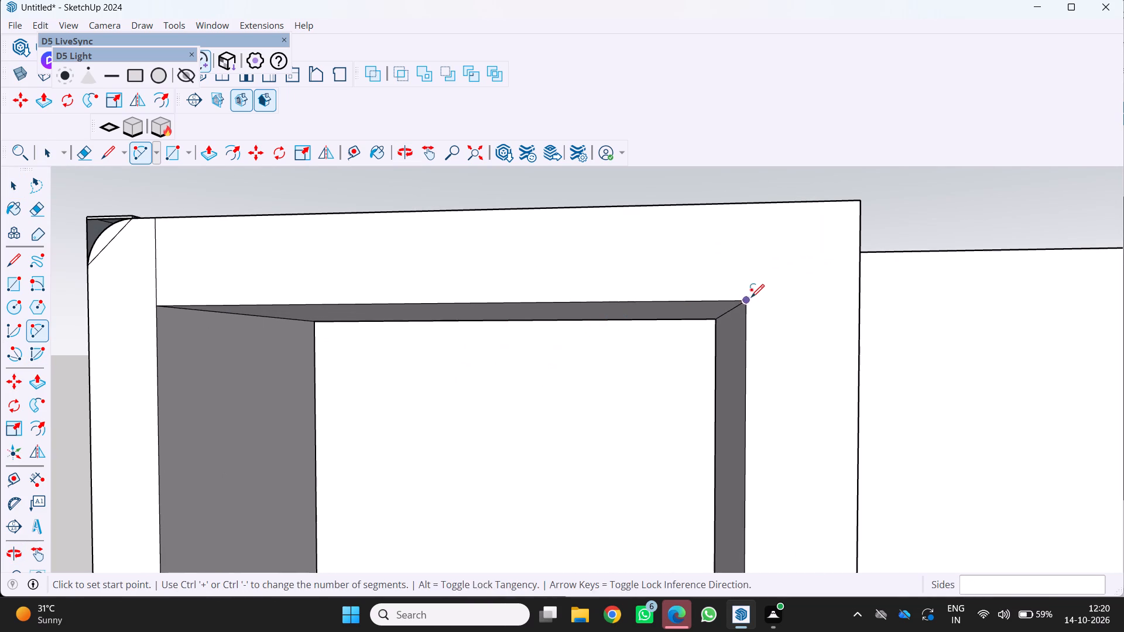
{"action": "scroll", "coordinate": [748, 304], "scroll_direction": "up", "scroll_amount": 2}
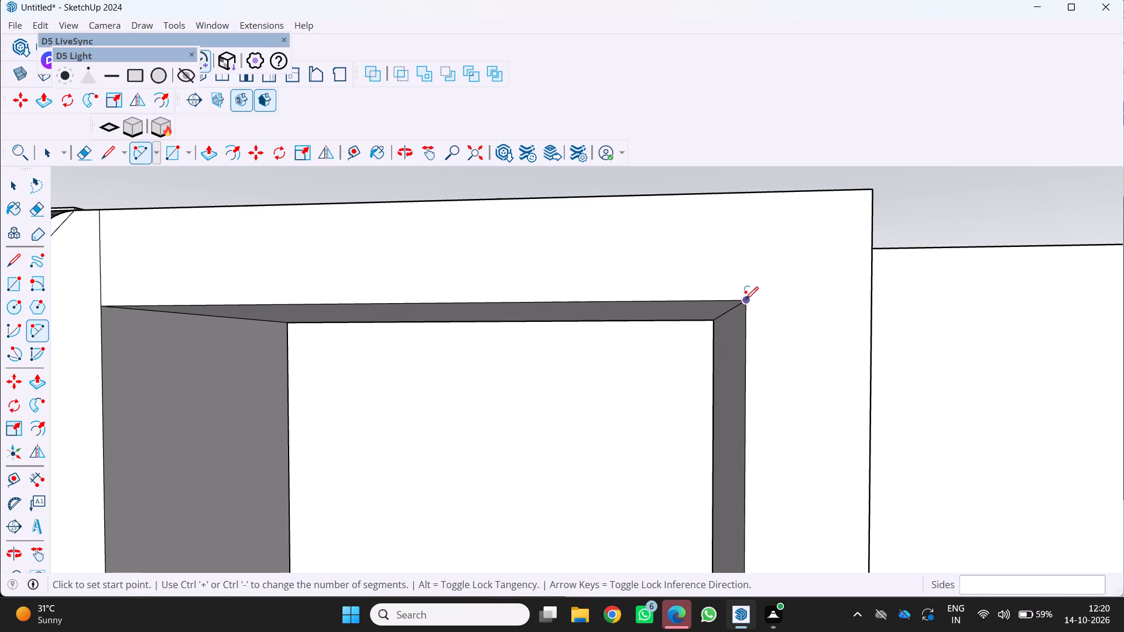
{"action": "scroll", "coordinate": [745, 300], "scroll_direction": "up", "scroll_amount": 1}
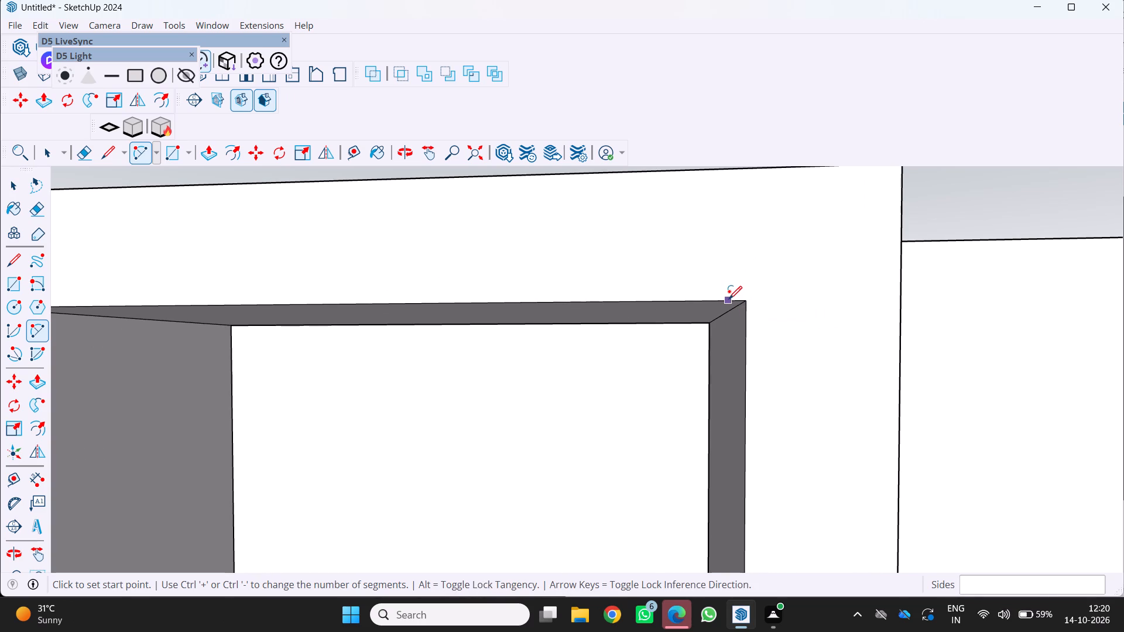
{"action": "left_click", "coordinate": [729, 299]}
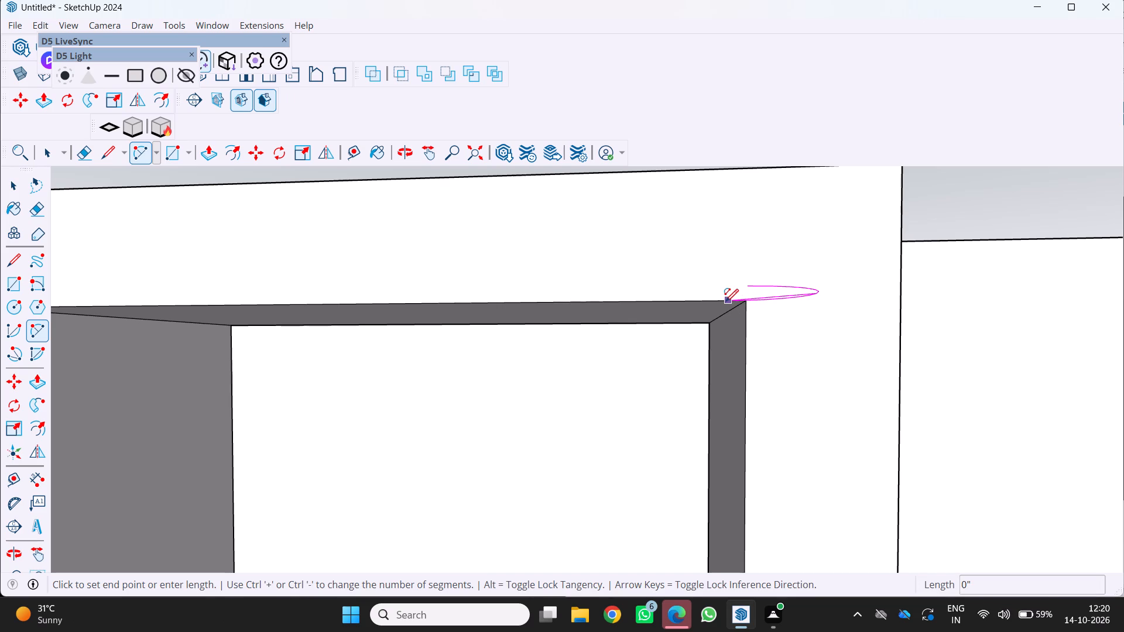
{"action": "left_click", "coordinate": [725, 303]}
{"action": "left_click", "coordinate": [743, 318]}
{"action": "scroll", "coordinate": [721, 321], "scroll_direction": "up", "scroll_amount": 2}
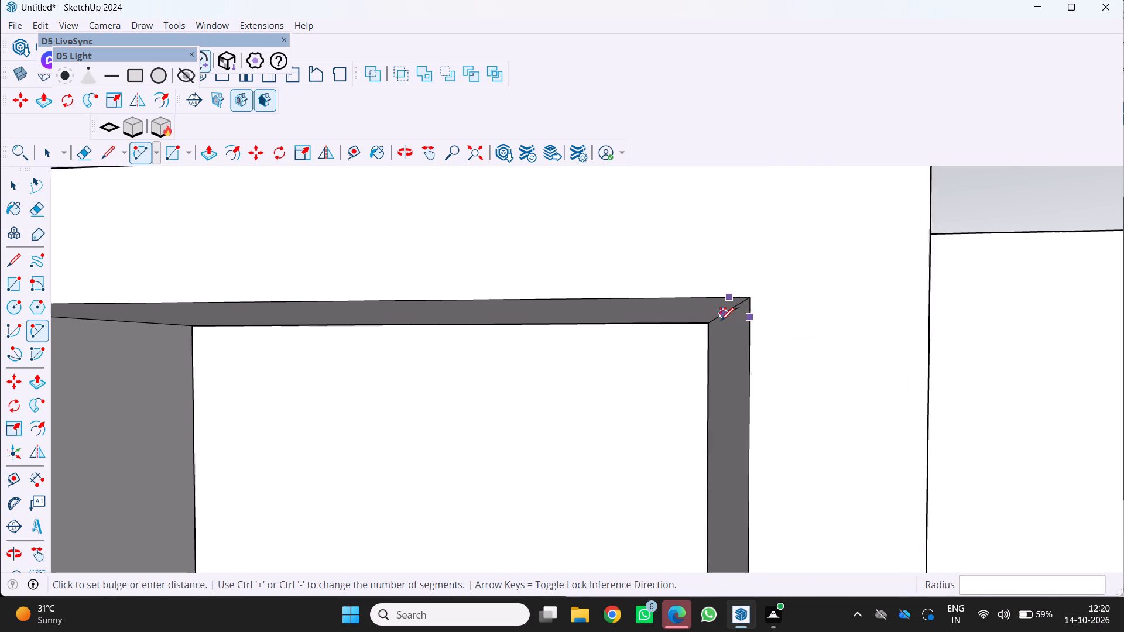
{"action": "scroll", "coordinate": [721, 321], "scroll_direction": "up", "scroll_amount": 4}
{"action": "left_click", "coordinate": [753, 291]}
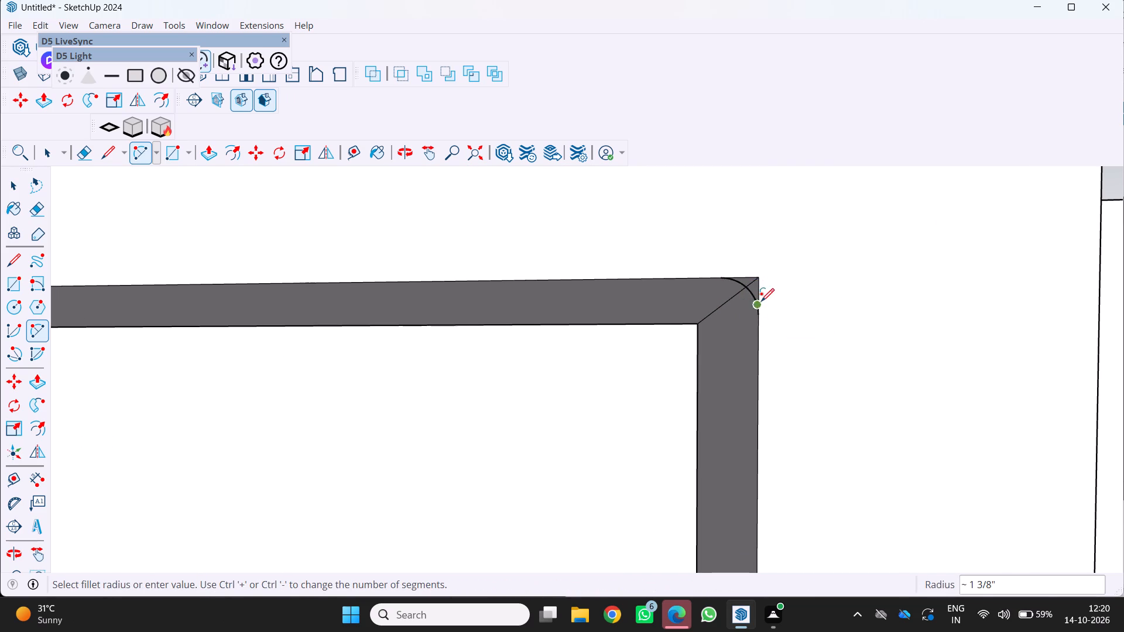
{"action": "scroll", "coordinate": [761, 301], "scroll_direction": "up", "scroll_amount": 13}
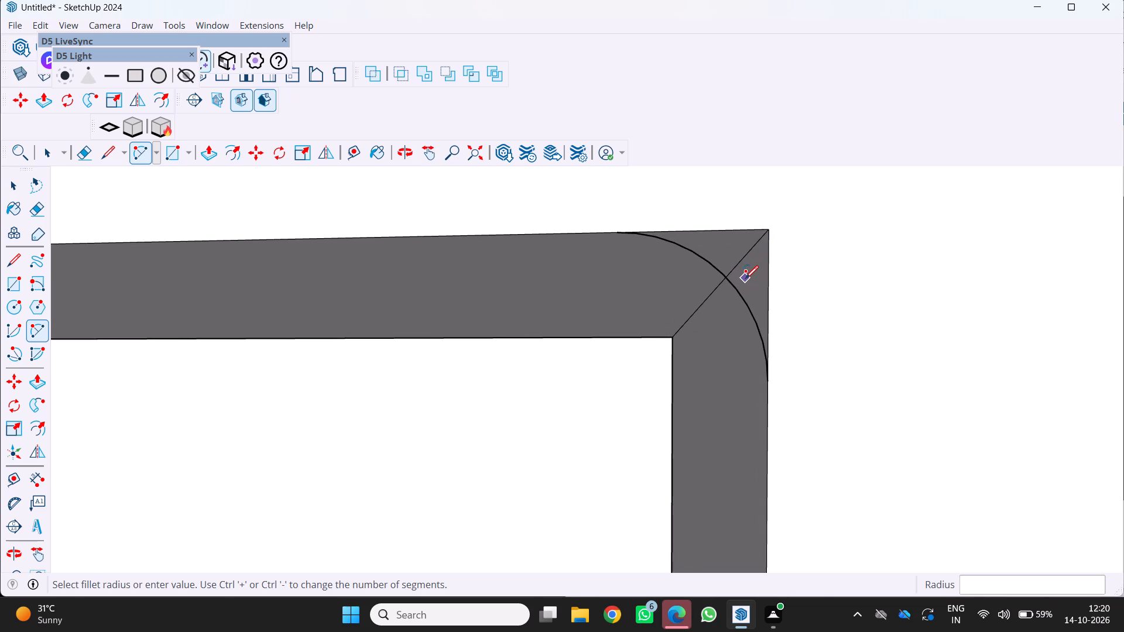
{"action": "scroll", "coordinate": [745, 279], "scroll_direction": "down", "scroll_amount": 5}
{"action": "scroll", "coordinate": [702, 252], "scroll_direction": "up", "scroll_amount": 2}
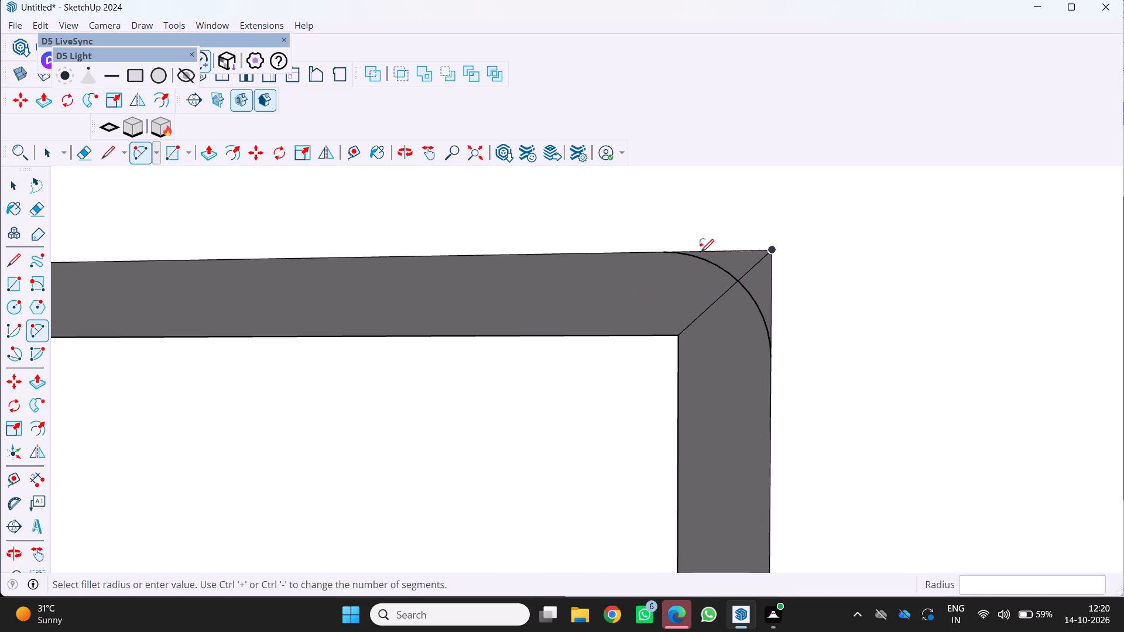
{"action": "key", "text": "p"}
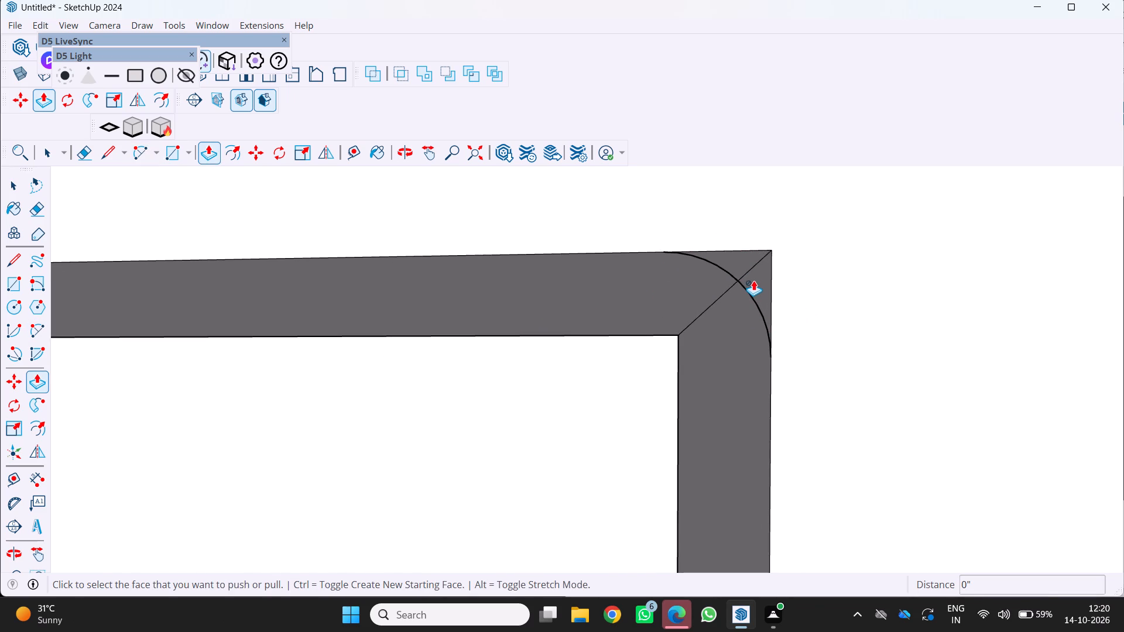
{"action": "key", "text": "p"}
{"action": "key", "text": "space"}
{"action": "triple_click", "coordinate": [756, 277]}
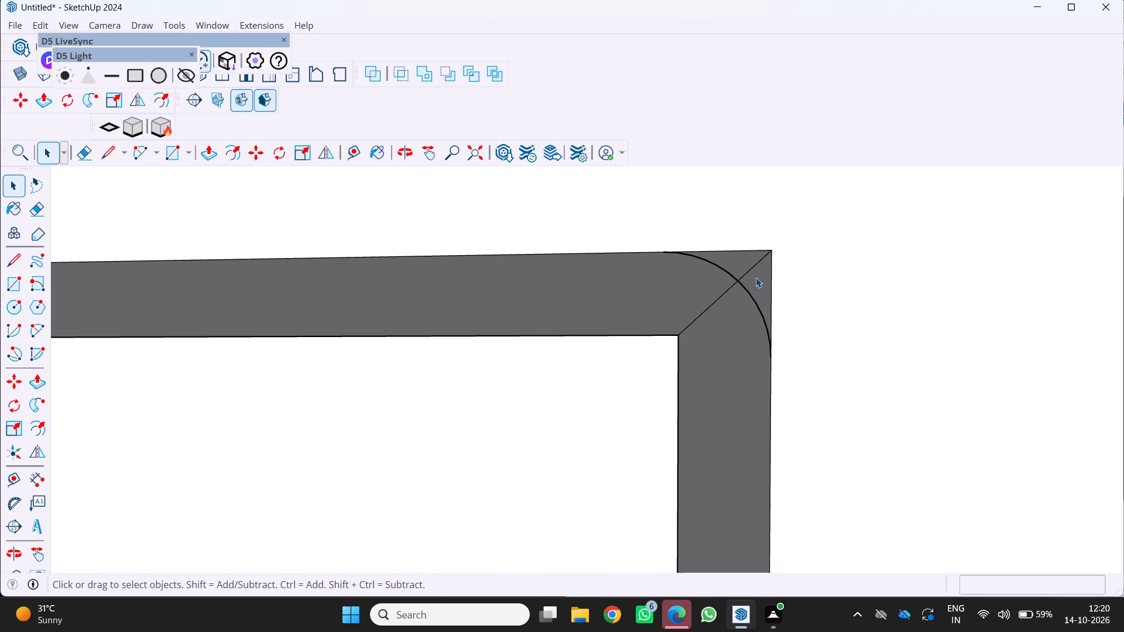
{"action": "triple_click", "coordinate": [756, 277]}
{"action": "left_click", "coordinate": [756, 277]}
Examine the frame opening's arced inner corner up close, and the whole front frame from several angles.
{"action": "scroll", "coordinate": [755, 274], "scroll_direction": "down", "scroll_amount": 5}
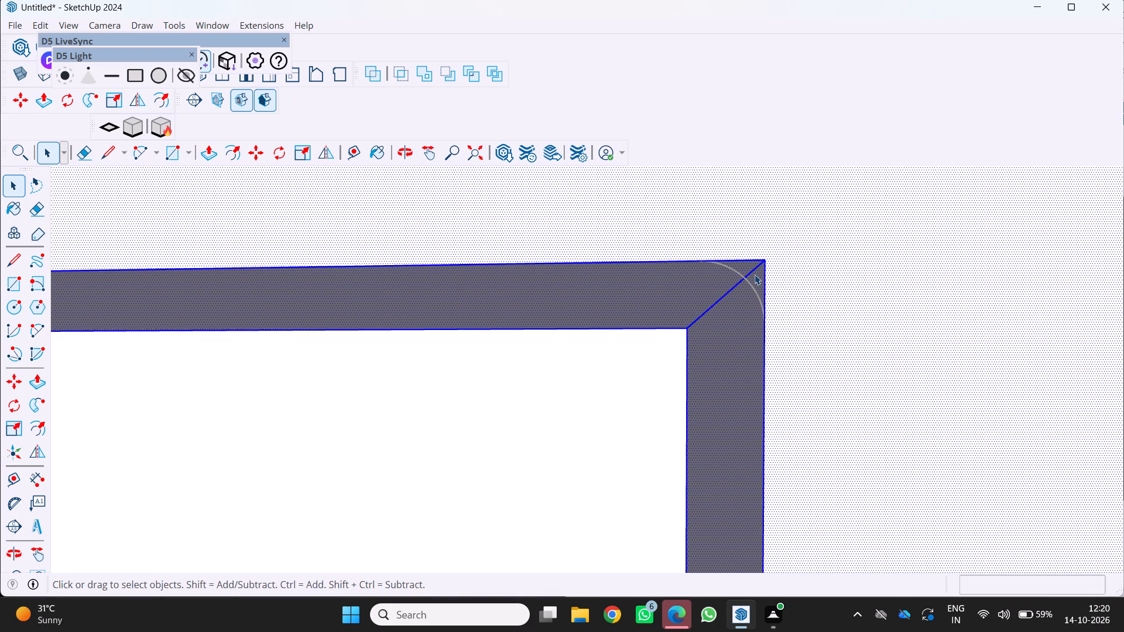
{"action": "scroll", "coordinate": [755, 274], "scroll_direction": "down", "scroll_amount": 1}
{"action": "middle_click_drag", "start_coordinate": [755, 274], "coordinate": [728, 358]}
{"action": "scroll", "coordinate": [728, 358], "scroll_direction": "down", "scroll_amount": 2}
{"action": "scroll", "coordinate": [749, 297], "scroll_direction": "up", "scroll_amount": 9}
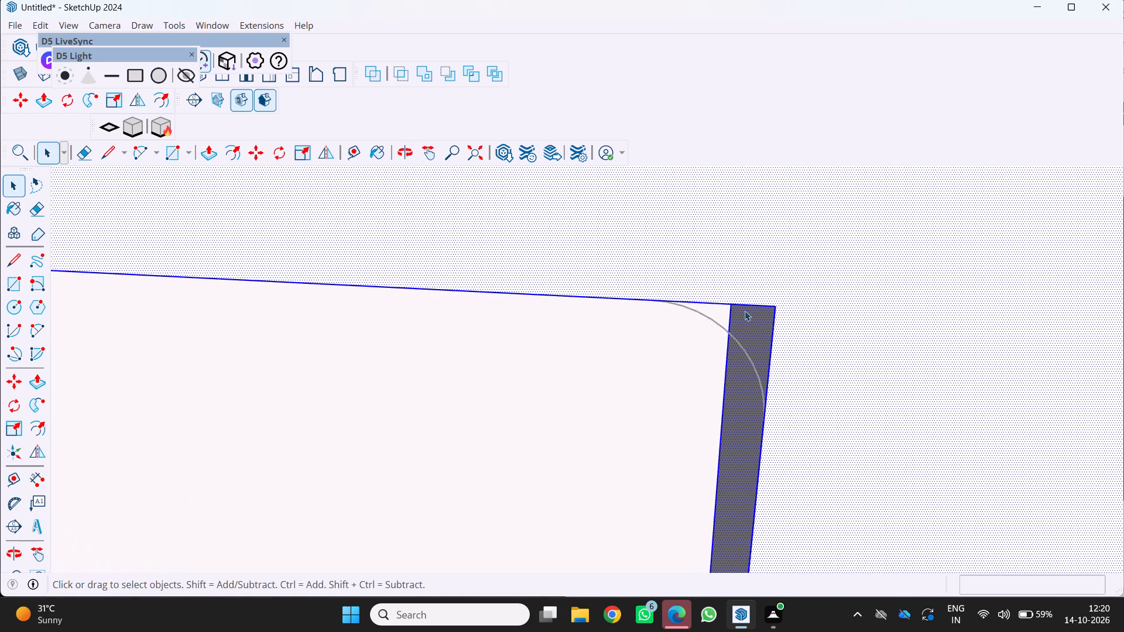
{"action": "scroll", "coordinate": [745, 311], "scroll_direction": "up", "scroll_amount": 1}
{"action": "scroll", "coordinate": [741, 358], "scroll_direction": "down", "scroll_amount": 2}
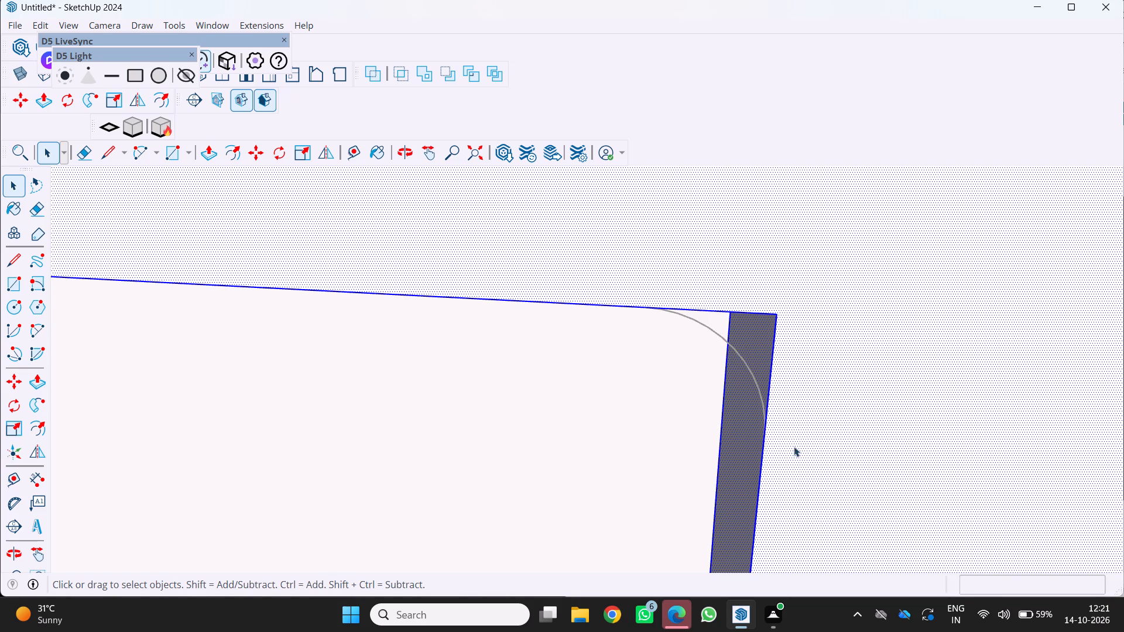
{"action": "middle_click_drag", "start_coordinate": [752, 293], "coordinate": [603, 334]}
{"action": "scroll", "coordinate": [751, 293], "scroll_direction": "down", "scroll_amount": 1}
{"action": "scroll", "coordinate": [605, 334], "scroll_direction": "down", "scroll_amount": 4}
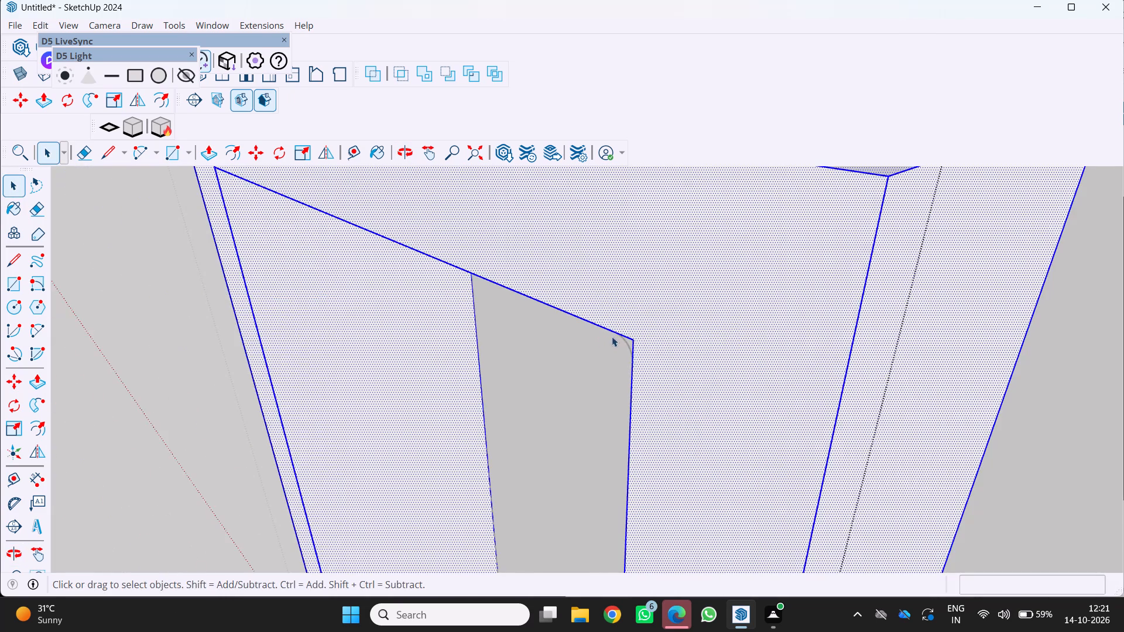
{"action": "scroll", "coordinate": [612, 339], "scroll_direction": "down", "scroll_amount": 2}
{"action": "middle_click_drag", "start_coordinate": [612, 342], "coordinate": [733, 248]}
{"action": "scroll", "coordinate": [732, 248], "scroll_direction": "down", "scroll_amount": 5}
{"action": "middle_click_drag", "start_coordinate": [681, 277], "coordinate": [718, 235]}
{"action": "scroll", "coordinate": [708, 242], "scroll_direction": "down", "scroll_amount": 3}
{"action": "middle_click_drag", "start_coordinate": [680, 274], "coordinate": [676, 338]}
{"action": "scroll", "coordinate": [676, 335], "scroll_direction": "down", "scroll_amount": 5}
{"action": "key", "text": "space"}
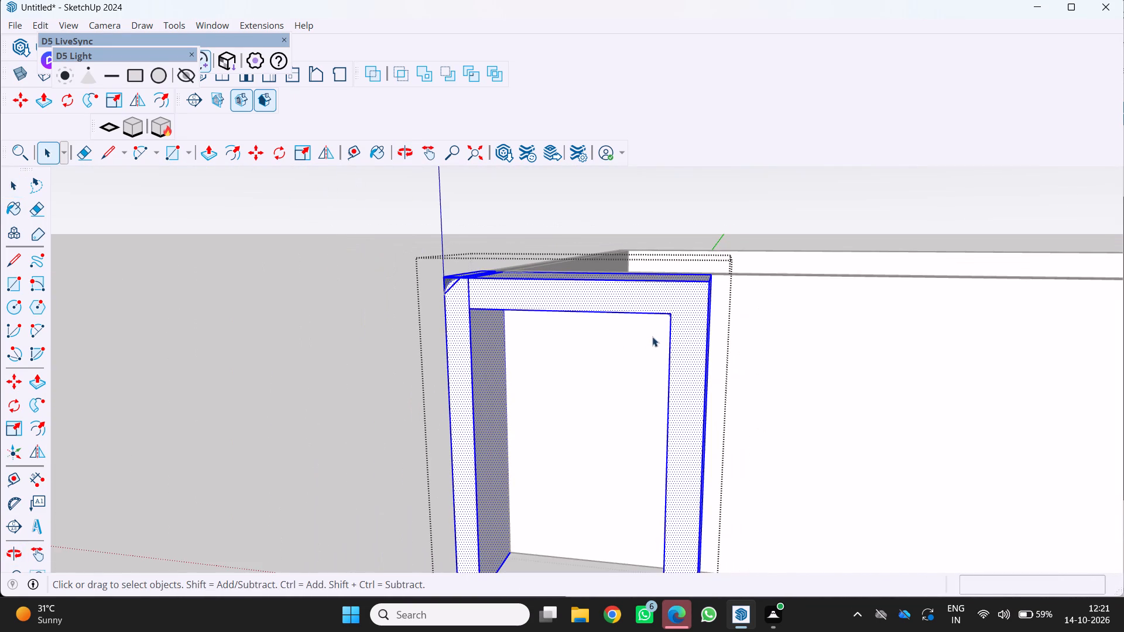
{"action": "key", "text": "space"}
{"action": "key", "text": "space"}
{"action": "key", "text": "space"}
{"action": "left_click", "coordinate": [309, 376]}
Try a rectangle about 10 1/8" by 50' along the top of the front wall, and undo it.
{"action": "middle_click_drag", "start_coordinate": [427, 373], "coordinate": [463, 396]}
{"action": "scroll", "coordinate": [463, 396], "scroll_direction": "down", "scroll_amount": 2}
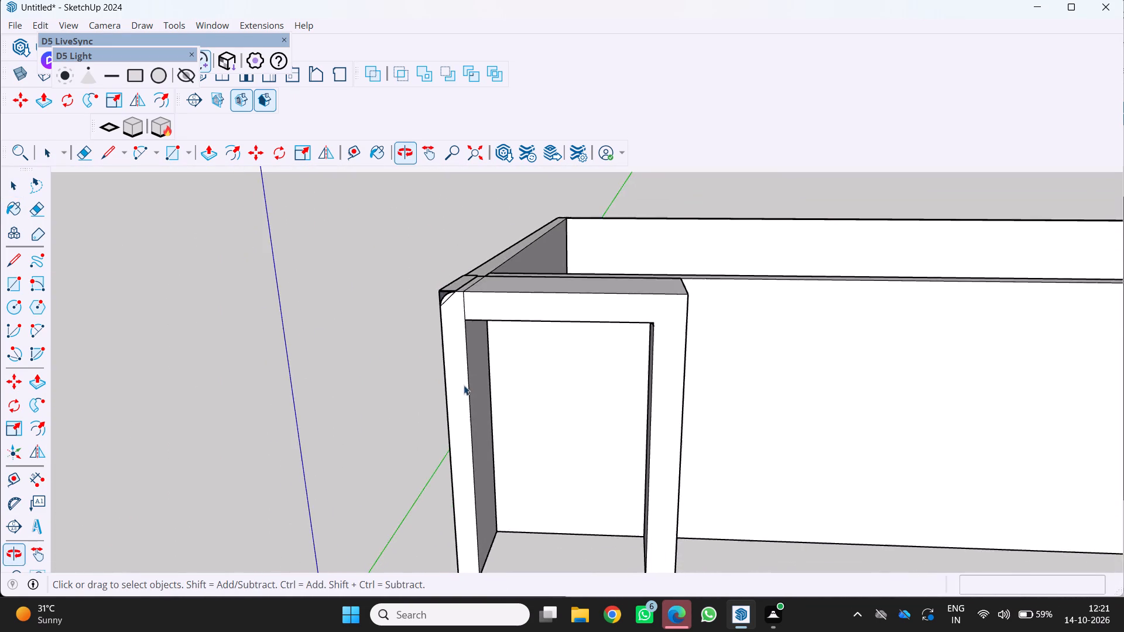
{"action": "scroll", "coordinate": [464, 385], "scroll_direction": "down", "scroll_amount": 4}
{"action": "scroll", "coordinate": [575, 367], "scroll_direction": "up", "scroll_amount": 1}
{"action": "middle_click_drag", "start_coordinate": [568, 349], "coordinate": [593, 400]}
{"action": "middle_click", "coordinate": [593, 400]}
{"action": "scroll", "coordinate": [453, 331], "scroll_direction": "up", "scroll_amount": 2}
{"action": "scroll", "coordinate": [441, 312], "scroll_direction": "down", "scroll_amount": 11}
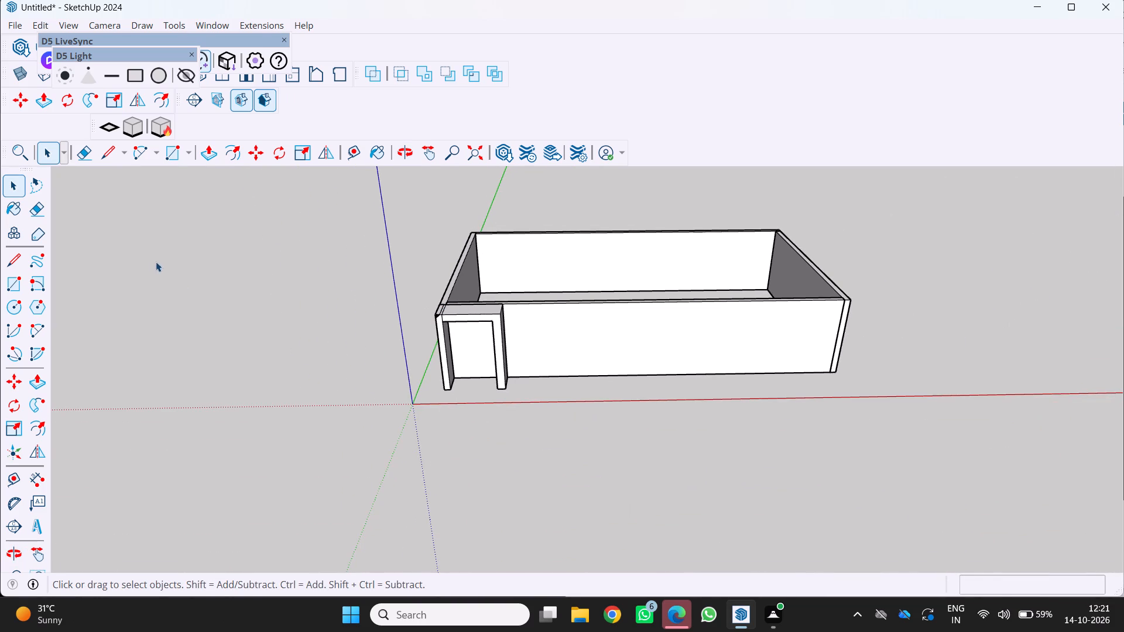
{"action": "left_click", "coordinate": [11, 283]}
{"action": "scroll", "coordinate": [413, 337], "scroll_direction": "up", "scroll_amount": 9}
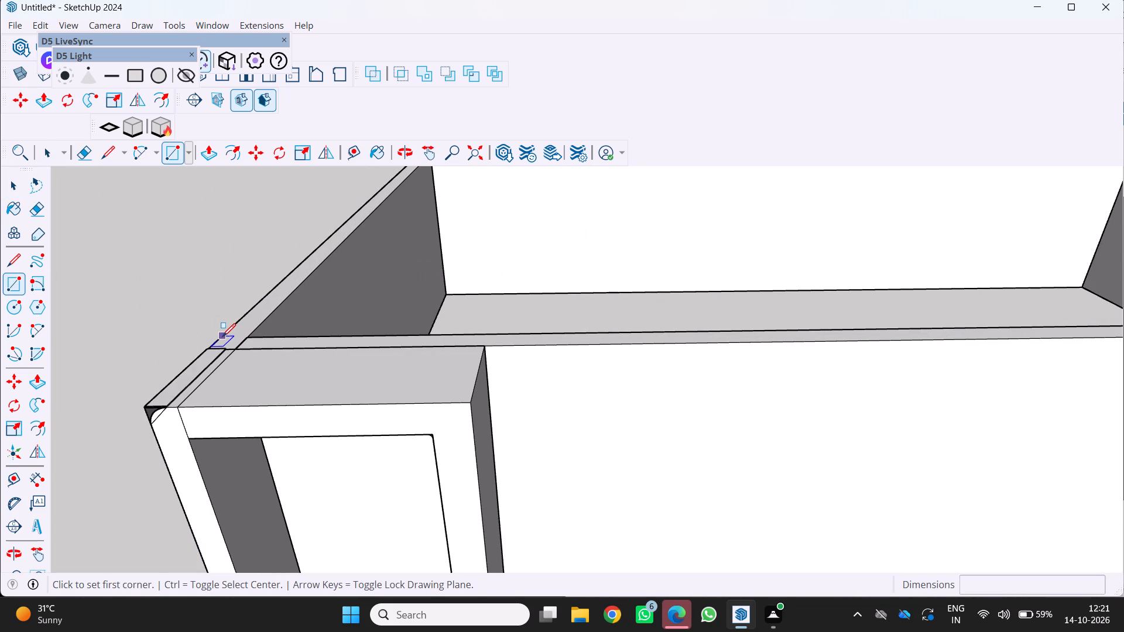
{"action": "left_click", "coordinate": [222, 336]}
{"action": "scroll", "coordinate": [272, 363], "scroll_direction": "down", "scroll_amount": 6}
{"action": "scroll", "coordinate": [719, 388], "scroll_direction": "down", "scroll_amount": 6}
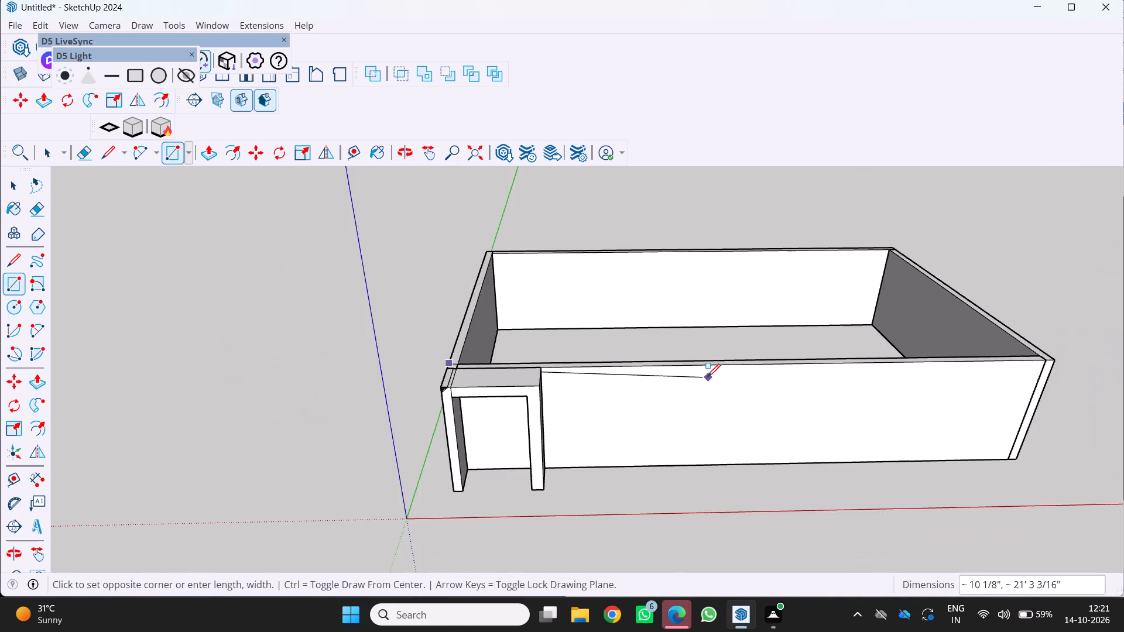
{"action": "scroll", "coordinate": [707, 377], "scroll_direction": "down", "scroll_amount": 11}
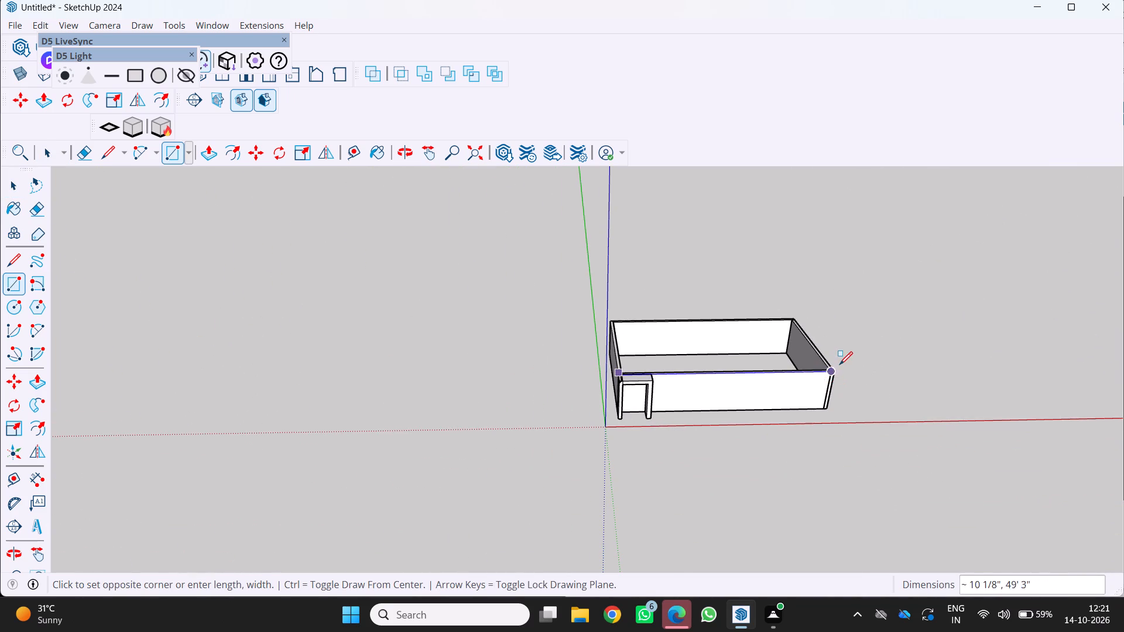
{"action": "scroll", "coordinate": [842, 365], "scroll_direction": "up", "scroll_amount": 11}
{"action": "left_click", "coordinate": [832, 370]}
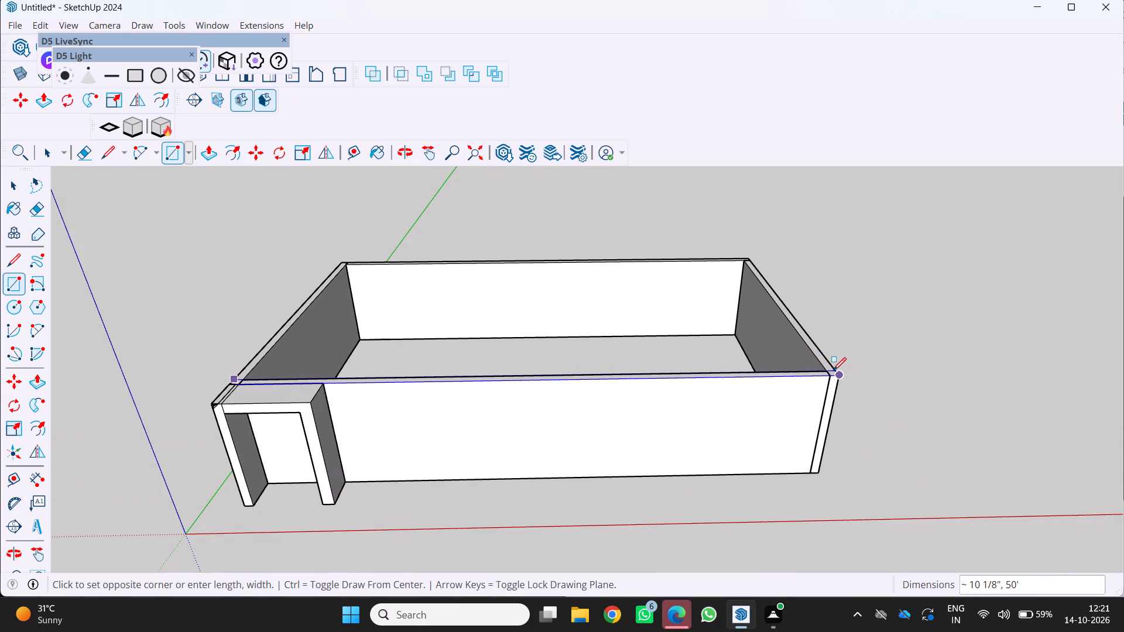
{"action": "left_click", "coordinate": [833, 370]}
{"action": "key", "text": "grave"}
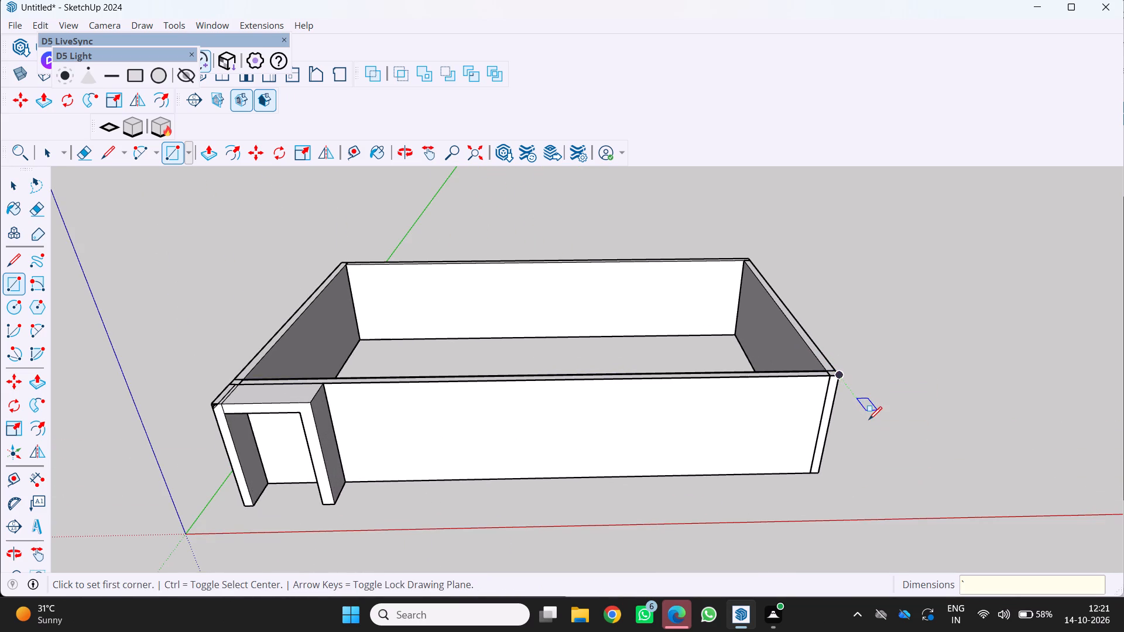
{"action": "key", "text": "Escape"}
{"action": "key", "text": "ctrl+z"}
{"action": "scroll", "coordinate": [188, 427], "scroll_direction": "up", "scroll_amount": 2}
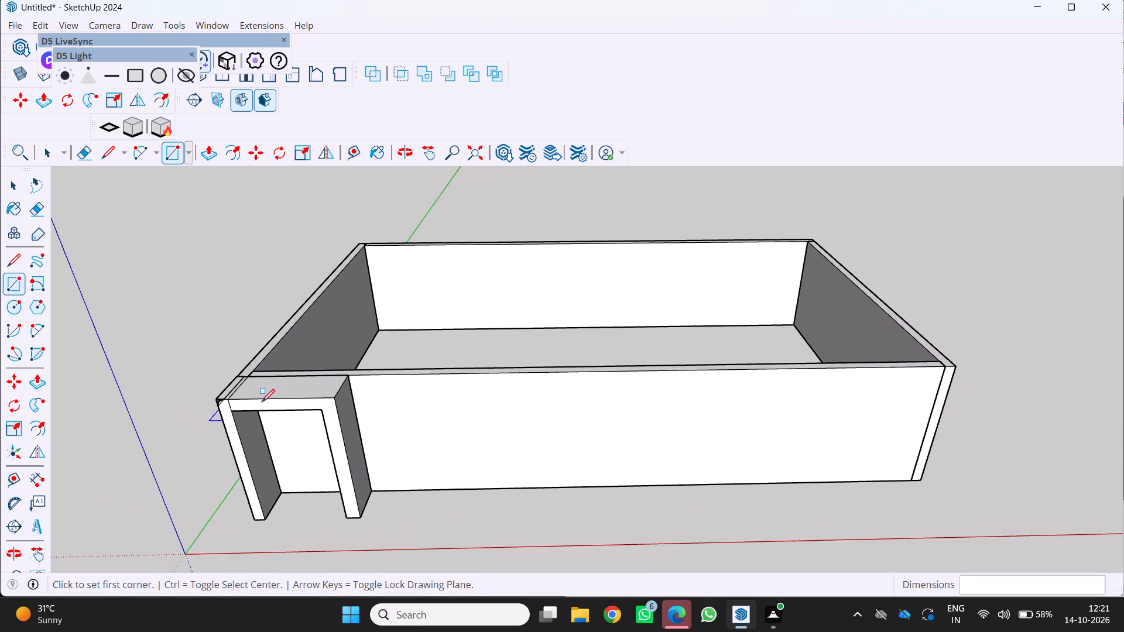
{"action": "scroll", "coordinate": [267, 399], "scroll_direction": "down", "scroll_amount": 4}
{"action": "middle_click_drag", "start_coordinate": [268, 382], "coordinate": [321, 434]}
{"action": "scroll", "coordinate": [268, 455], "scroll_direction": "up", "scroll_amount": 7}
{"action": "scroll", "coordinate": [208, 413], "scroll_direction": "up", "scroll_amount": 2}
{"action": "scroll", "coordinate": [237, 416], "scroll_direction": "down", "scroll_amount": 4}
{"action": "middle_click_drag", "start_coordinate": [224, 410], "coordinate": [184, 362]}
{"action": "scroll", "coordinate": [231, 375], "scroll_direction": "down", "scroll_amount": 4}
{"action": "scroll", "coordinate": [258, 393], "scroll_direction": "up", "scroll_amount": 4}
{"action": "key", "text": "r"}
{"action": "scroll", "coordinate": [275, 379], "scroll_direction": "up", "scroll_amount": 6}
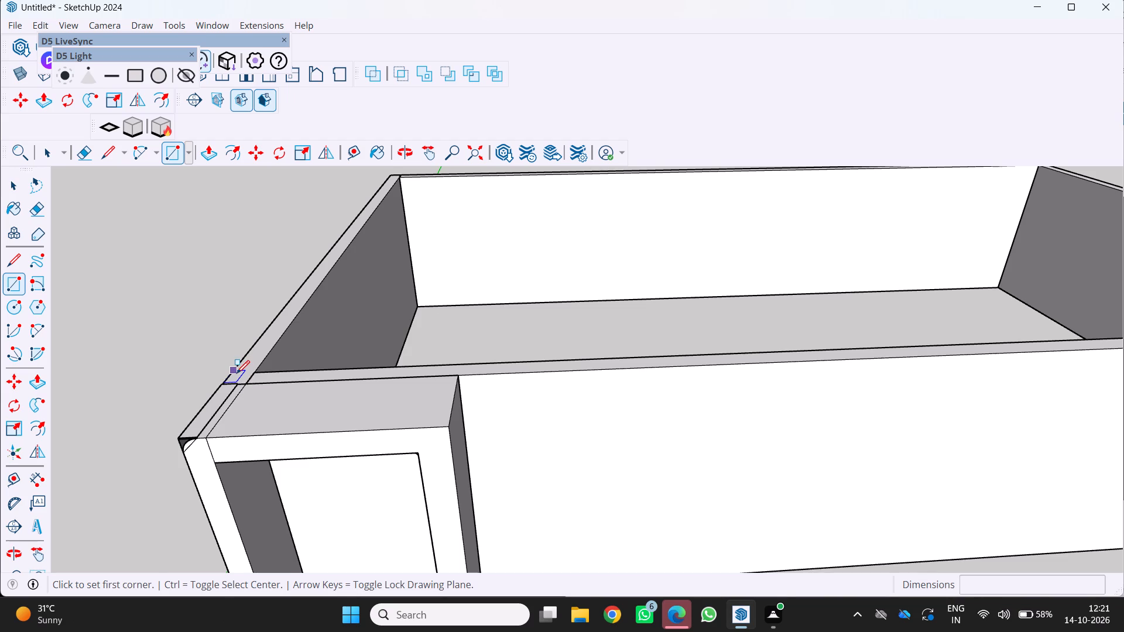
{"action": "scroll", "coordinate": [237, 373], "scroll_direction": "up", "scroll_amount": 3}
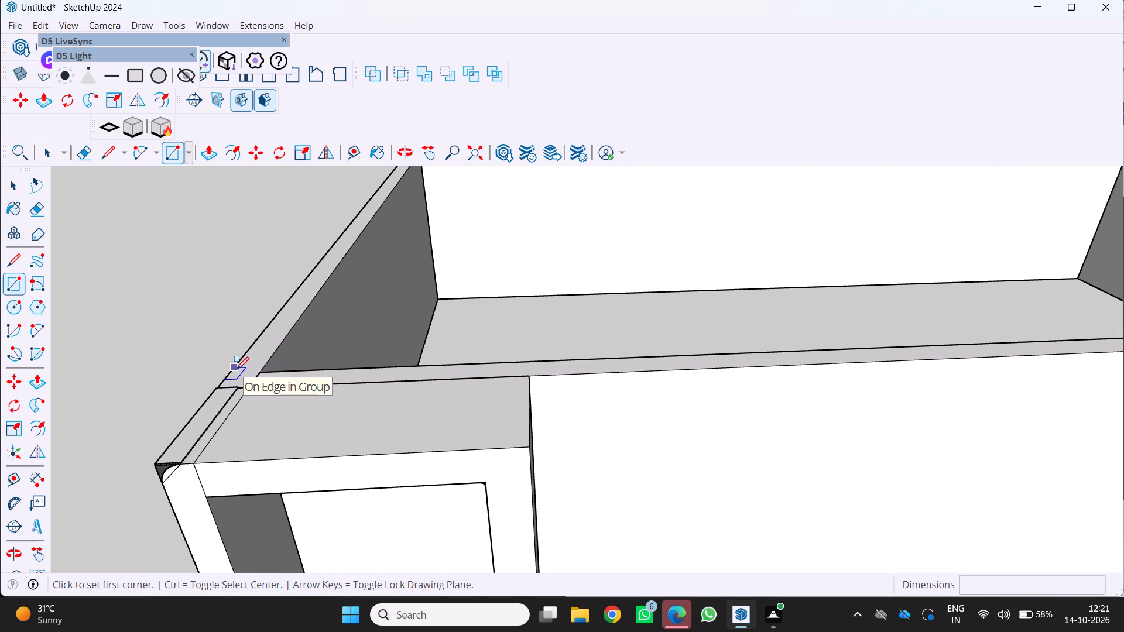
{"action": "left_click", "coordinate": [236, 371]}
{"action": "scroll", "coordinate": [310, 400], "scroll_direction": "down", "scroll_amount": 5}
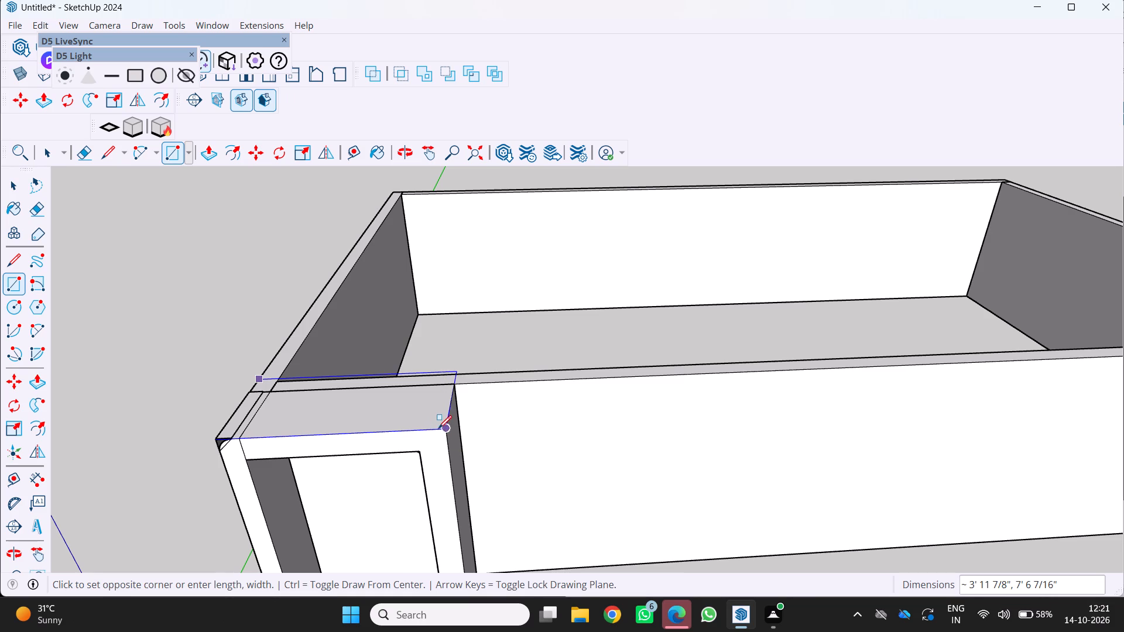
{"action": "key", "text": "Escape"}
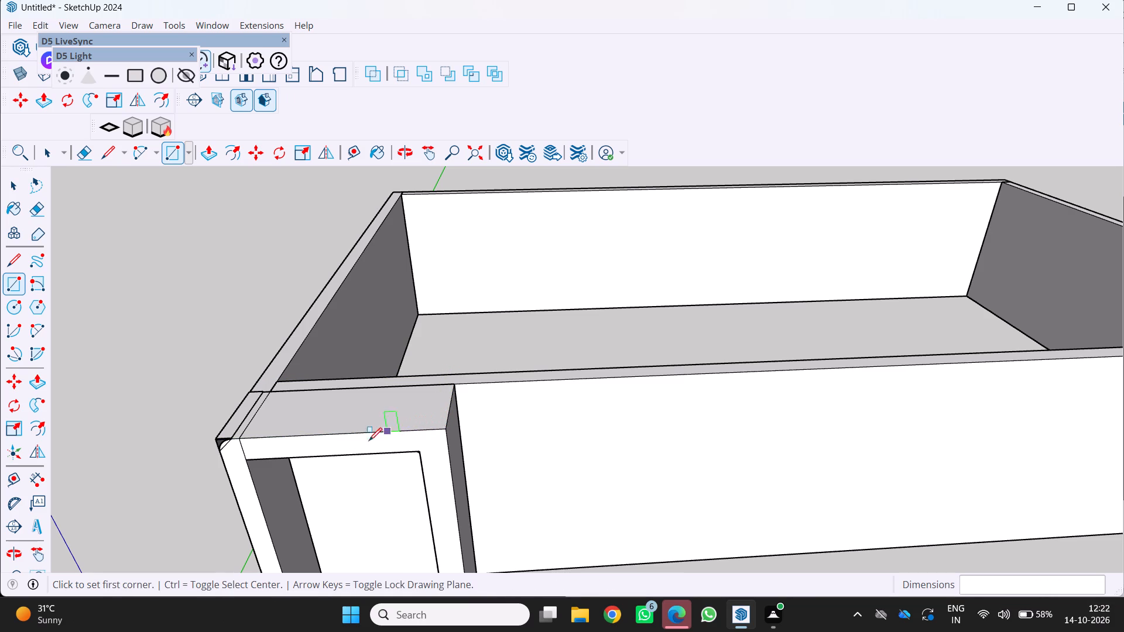
Draw a rectangle about 3' 9" deep over the front frame's top, from the side wall's outer edge to the frame's opposite front corner.
{"action": "key", "text": "r"}
{"action": "scroll", "coordinate": [305, 402], "scroll_direction": "up", "scroll_amount": 2}
{"action": "scroll", "coordinate": [259, 379], "scroll_direction": "up", "scroll_amount": 2}
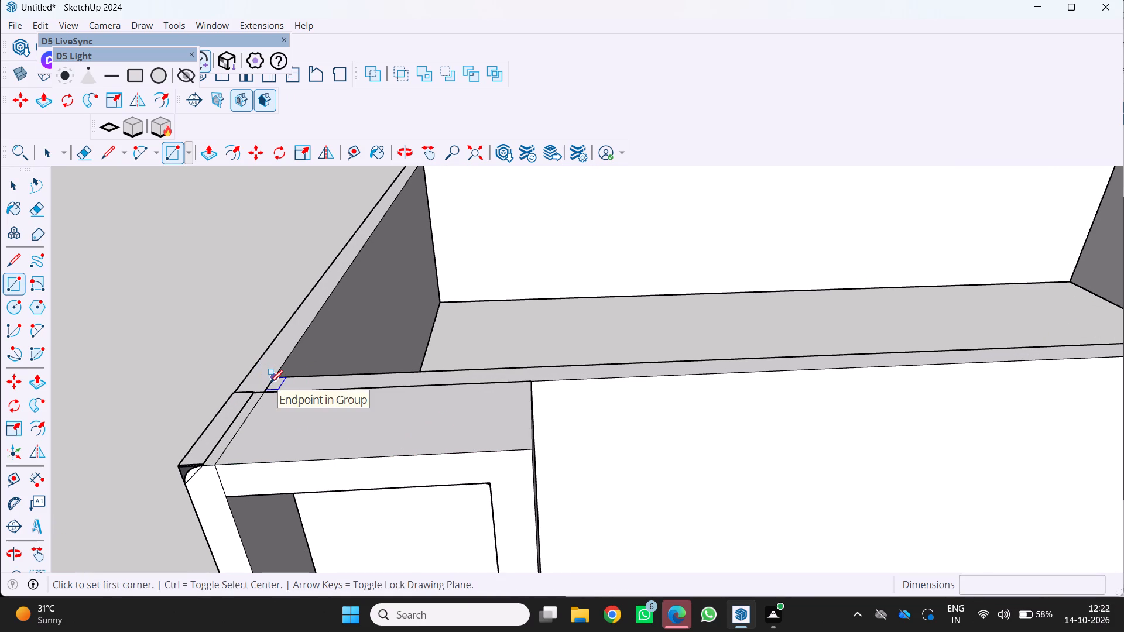
{"action": "left_click", "coordinate": [245, 377]}
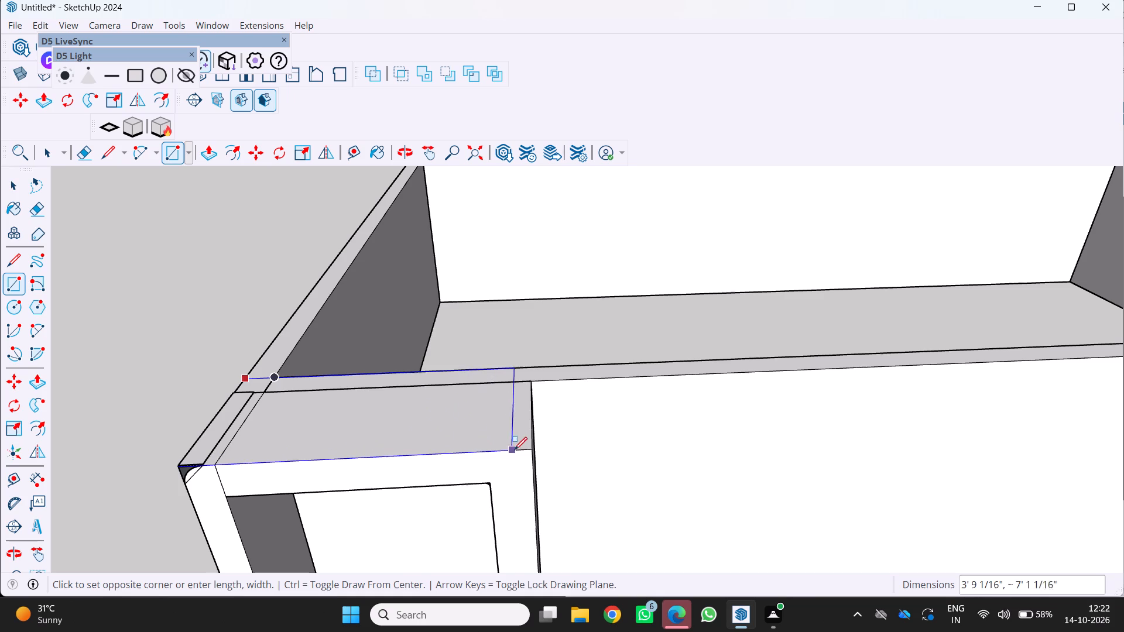
{"action": "left_click", "coordinate": [533, 450]}
Extrude the rectangle over the front frame upward 2" with Push/Pull to form a thin slab.
{"action": "scroll", "coordinate": [355, 384], "scroll_direction": "down", "scroll_amount": 3}
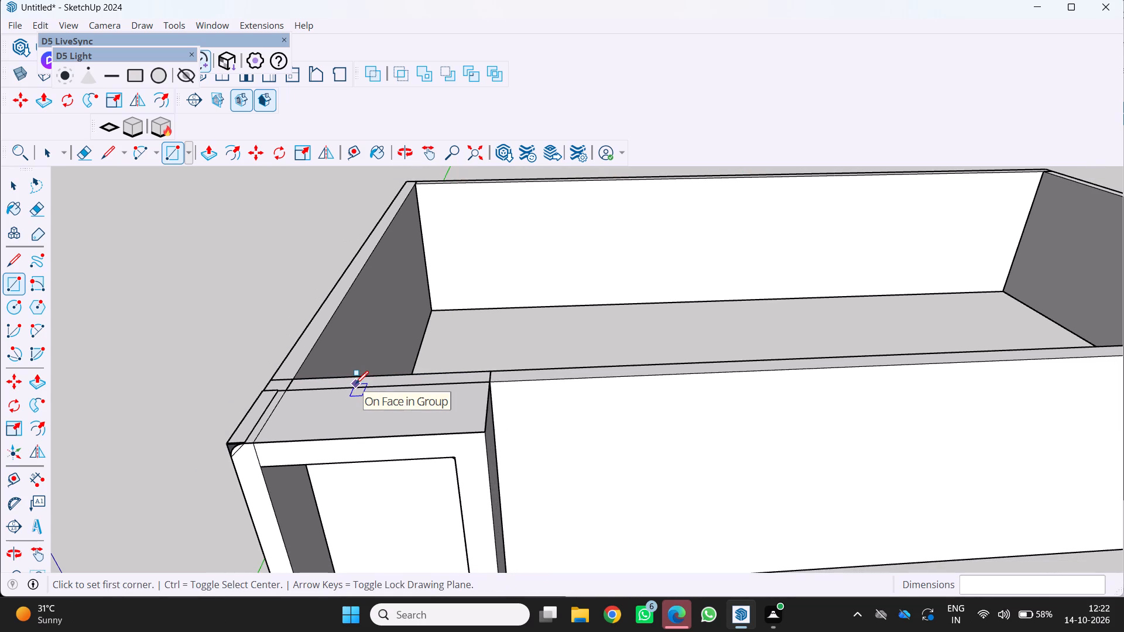
{"action": "key", "text": "p"}
{"action": "left_click", "coordinate": [370, 418]}
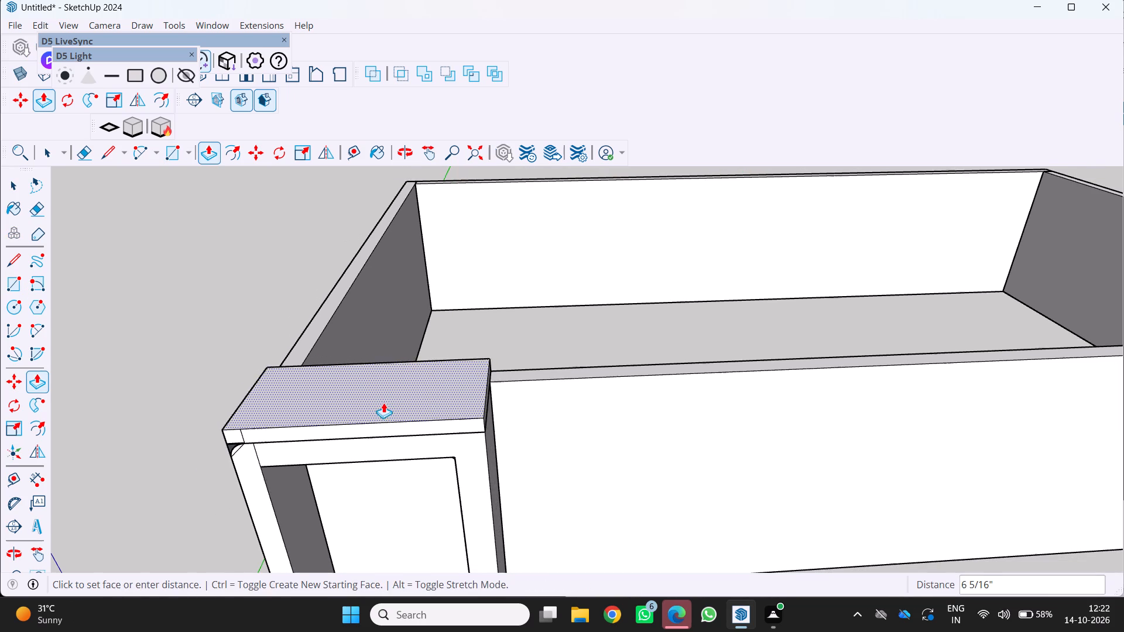
{"action": "scroll", "coordinate": [383, 403], "scroll_direction": "down", "scroll_amount": 2}
{"action": "middle_click_drag", "start_coordinate": [371, 405], "coordinate": [324, 401]}
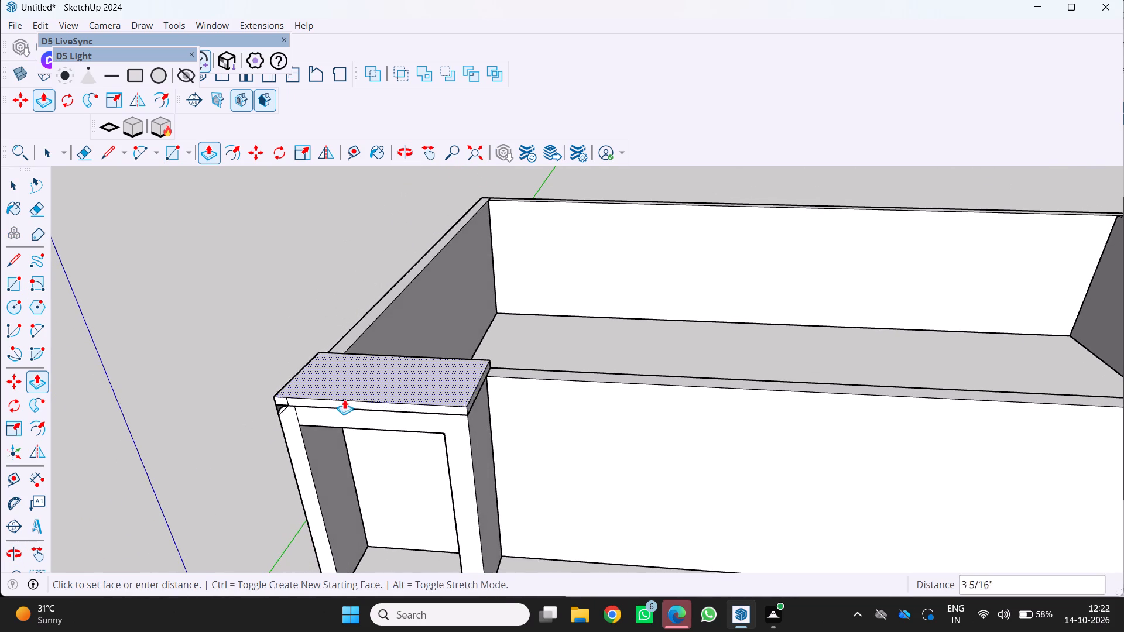
{"action": "left_click", "coordinate": [345, 400]}
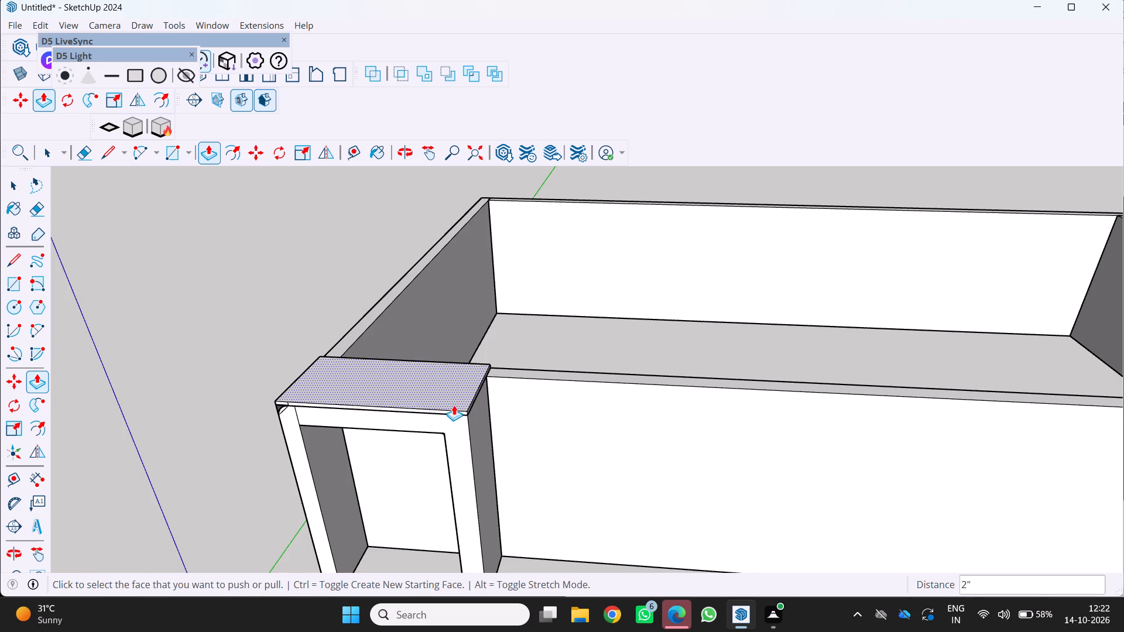
Extend the slab's inner end face about 42' 4 7/8" along the front wall to the far side wall's outer edge.
{"action": "scroll", "coordinate": [498, 410], "scroll_direction": "up", "scroll_amount": 6}
{"action": "middle_click_drag", "start_coordinate": [467, 403], "coordinate": [416, 383]}
{"action": "scroll", "coordinate": [467, 403], "scroll_direction": "up", "scroll_amount": 4}
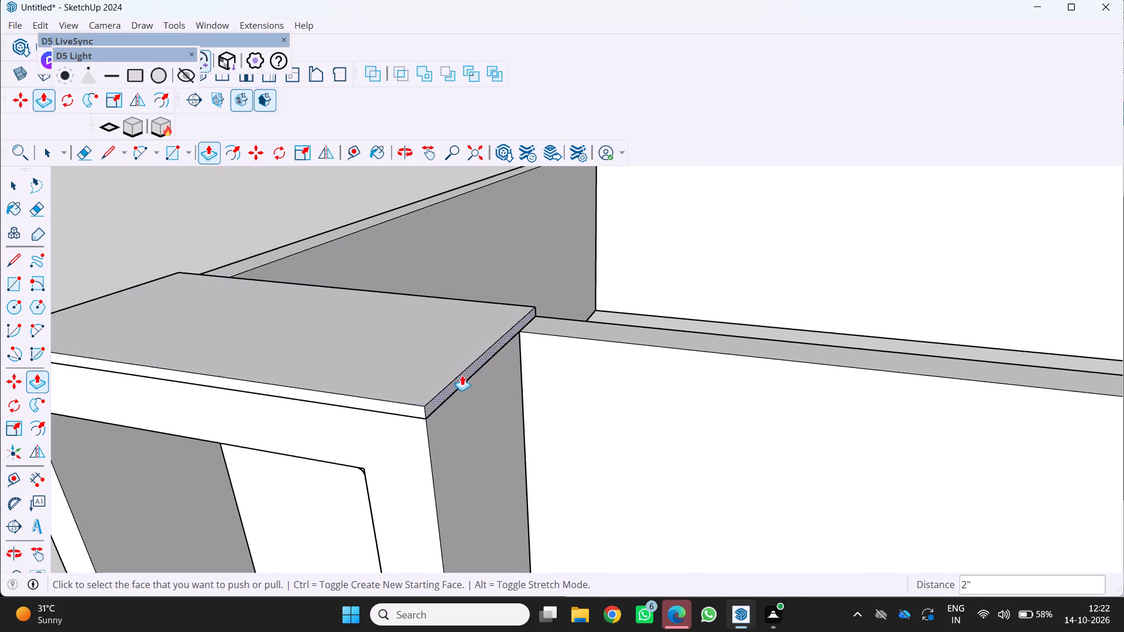
{"action": "left_click", "coordinate": [453, 383]}
{"action": "scroll", "coordinate": [469, 396], "scroll_direction": "down", "scroll_amount": 15}
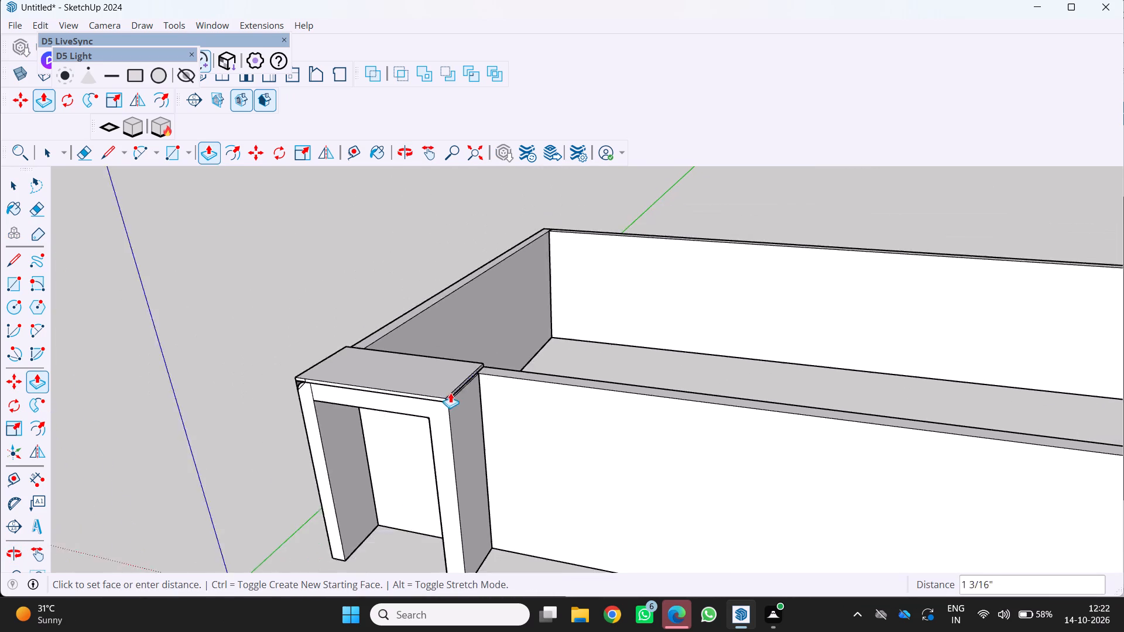
{"action": "scroll", "coordinate": [450, 393], "scroll_direction": "down", "scroll_amount": 12}
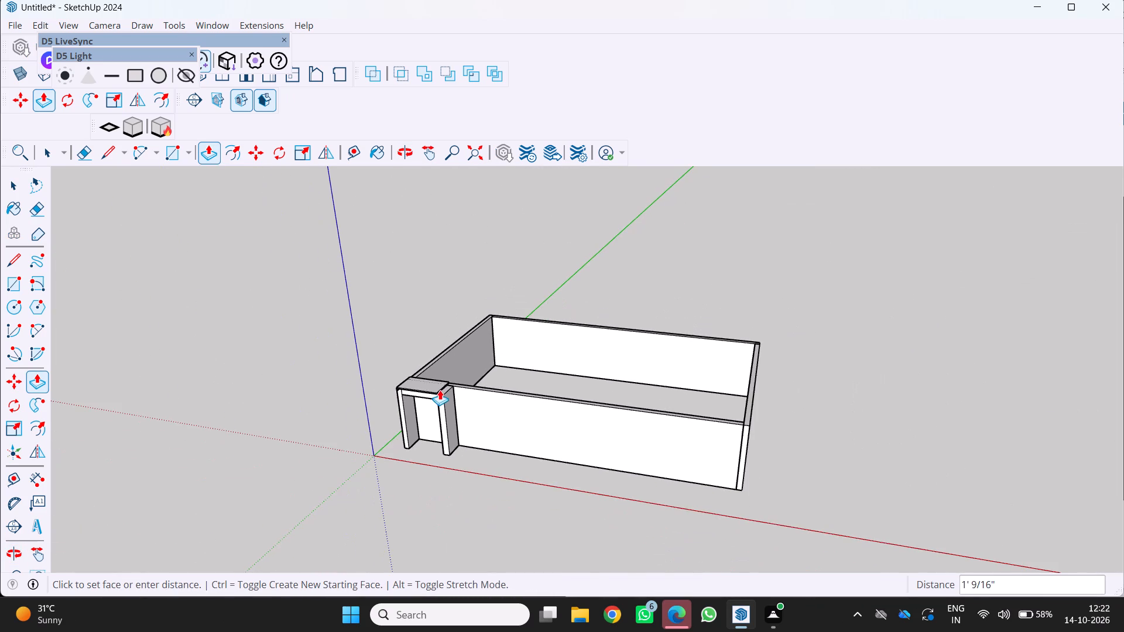
{"action": "scroll", "coordinate": [741, 417], "scroll_direction": "up", "scroll_amount": 5}
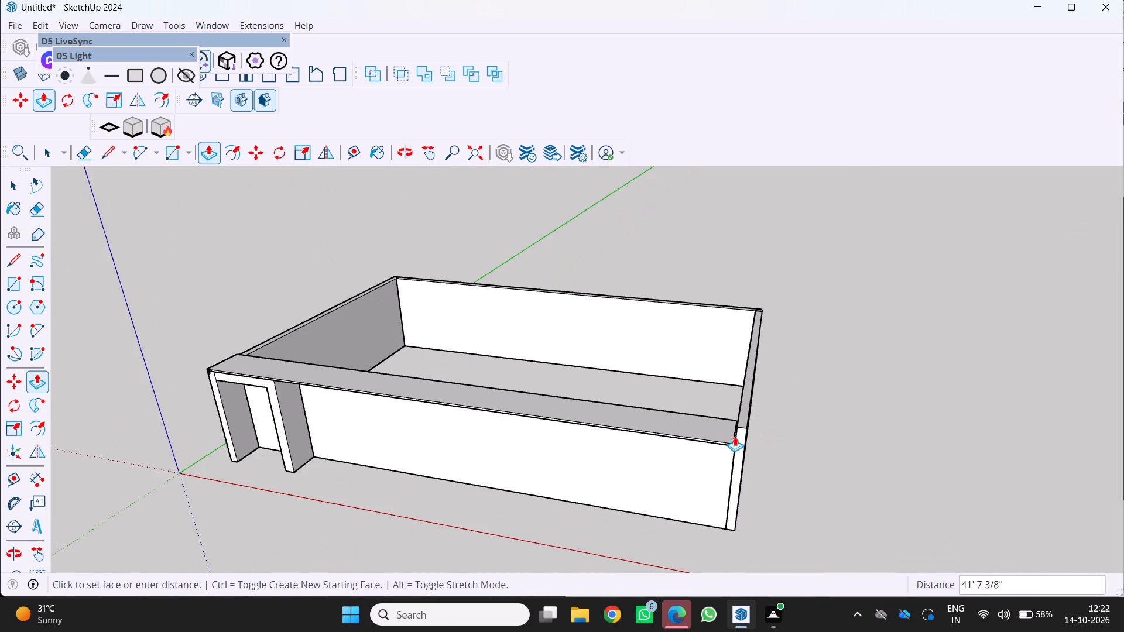
{"action": "scroll", "coordinate": [735, 436], "scroll_direction": "up", "scroll_amount": 6}
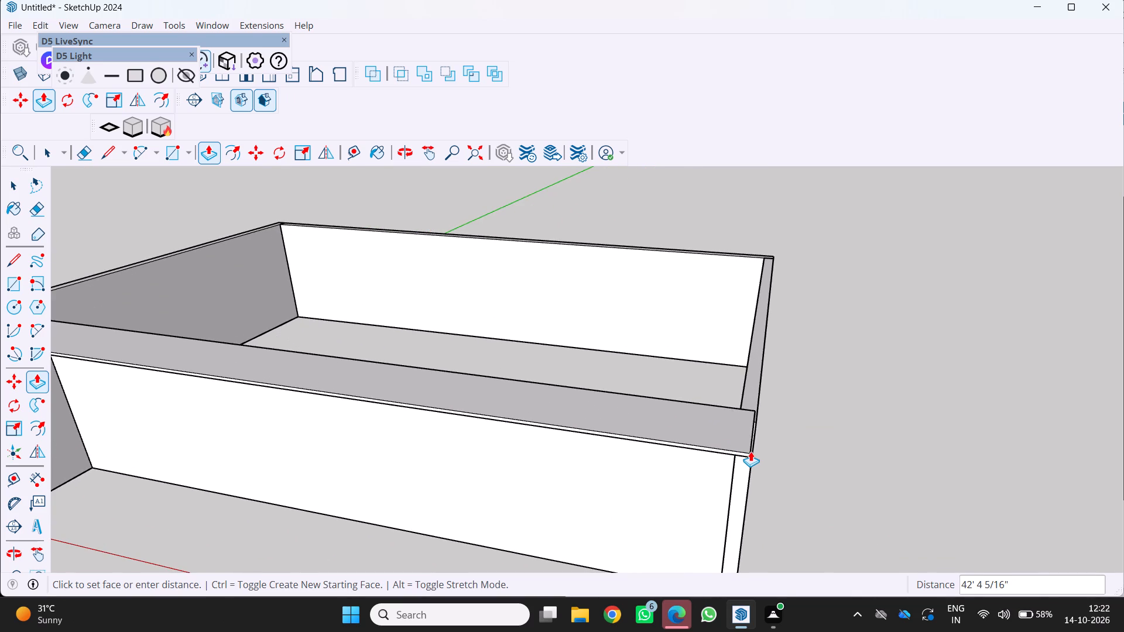
{"action": "left_click", "coordinate": [752, 452]}
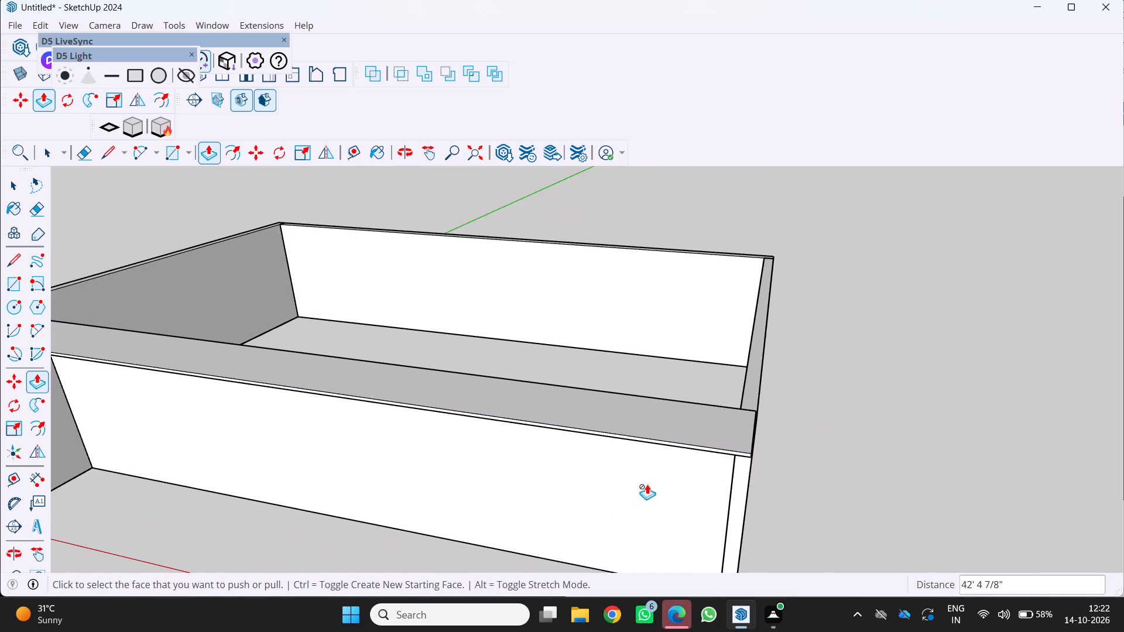
Examine the extended slab along the front wall from both ends and from the front.
{"action": "middle_click", "coordinate": [526, 461]}
{"action": "scroll", "coordinate": [523, 459], "scroll_direction": "down", "scroll_amount": 5}
{"action": "middle_click_drag", "start_coordinate": [544, 455], "coordinate": [435, 416]}
{"action": "scroll", "coordinate": [449, 424], "scroll_direction": "up", "scroll_amount": 2}
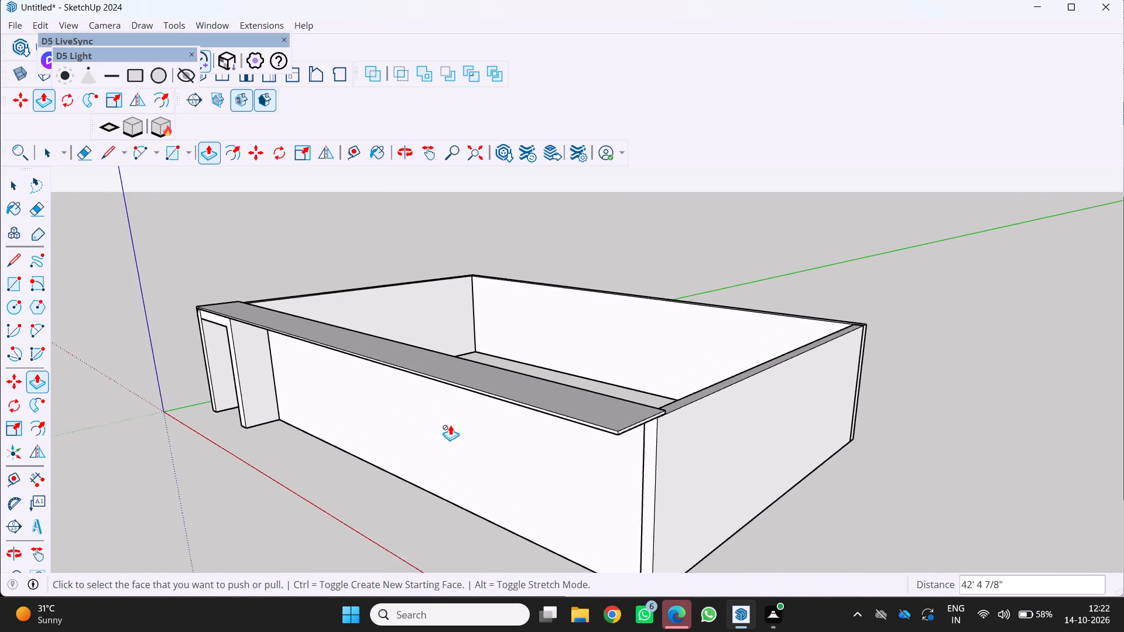
{"action": "scroll", "coordinate": [450, 425], "scroll_direction": "up", "scroll_amount": 2}
{"action": "middle_click_drag", "start_coordinate": [452, 427], "coordinate": [620, 418]}
{"action": "scroll", "coordinate": [620, 418], "scroll_direction": "down", "scroll_amount": 5}
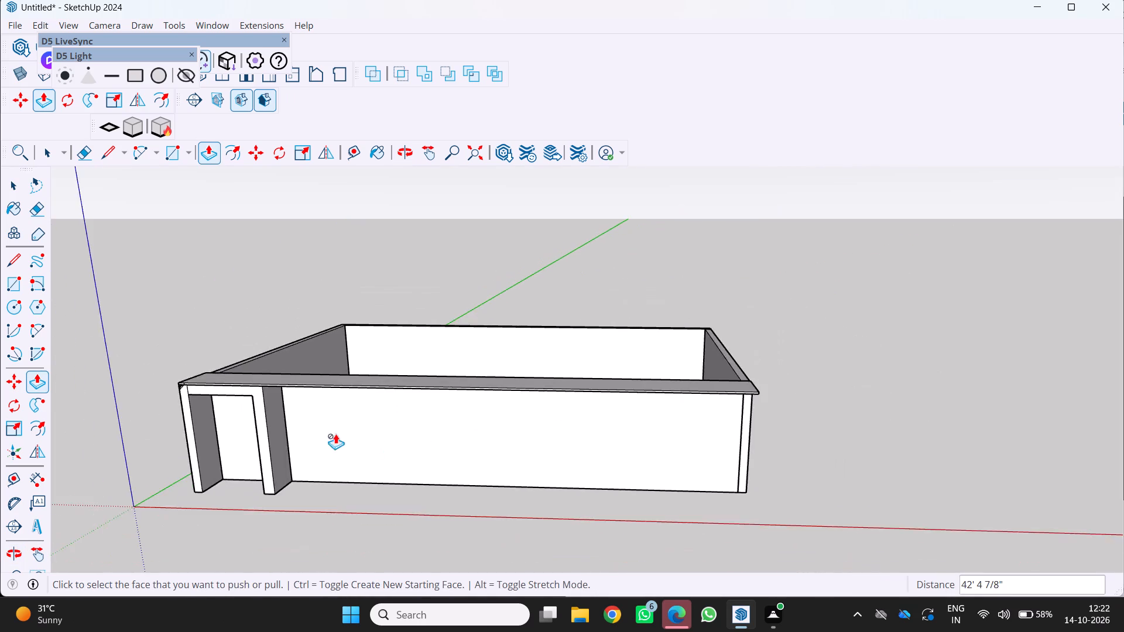
{"action": "scroll", "coordinate": [287, 424], "scroll_direction": "up", "scroll_amount": 9}
{"action": "scroll", "coordinate": [358, 401], "scroll_direction": "down", "scroll_amount": 6}
{"action": "middle_click_drag", "start_coordinate": [358, 401], "coordinate": [355, 441]}
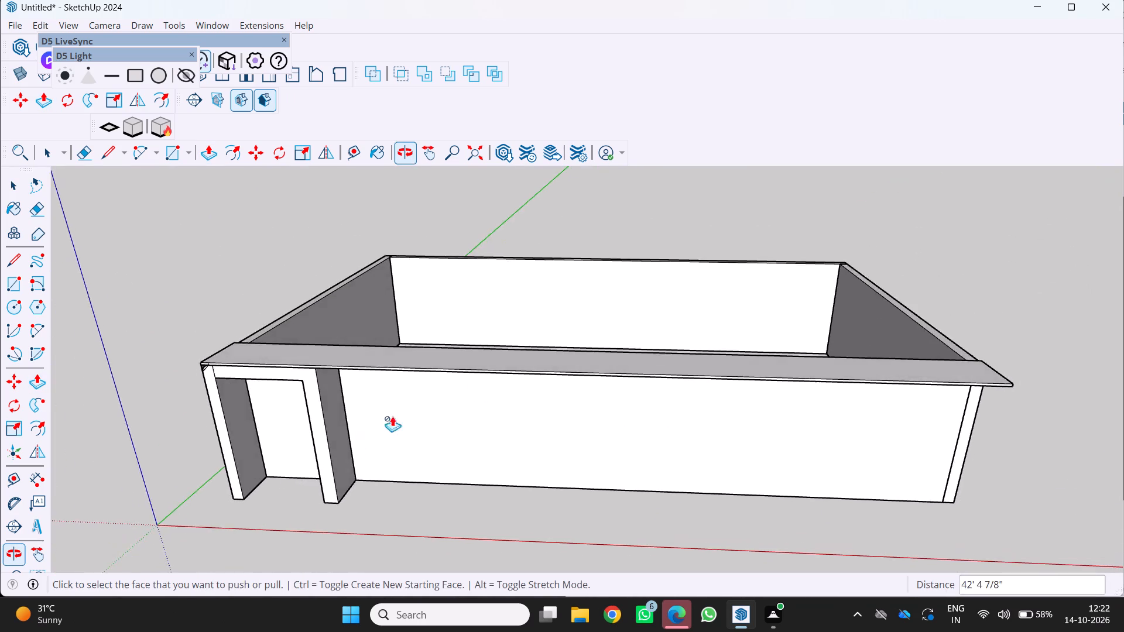
Pull the slab's long front face forward about 5' 6" to form an overhang in front of the wall.
{"action": "scroll", "coordinate": [479, 386], "scroll_direction": "up", "scroll_amount": 7}
{"action": "scroll", "coordinate": [408, 425], "scroll_direction": "down", "scroll_amount": 9}
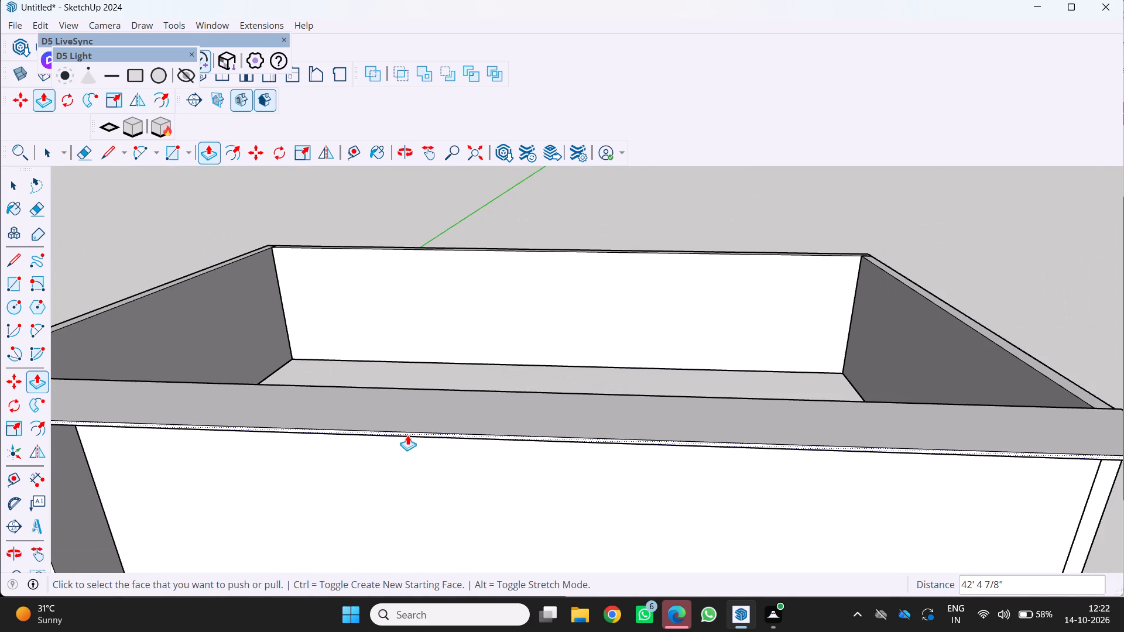
{"action": "left_click", "coordinate": [402, 435]}
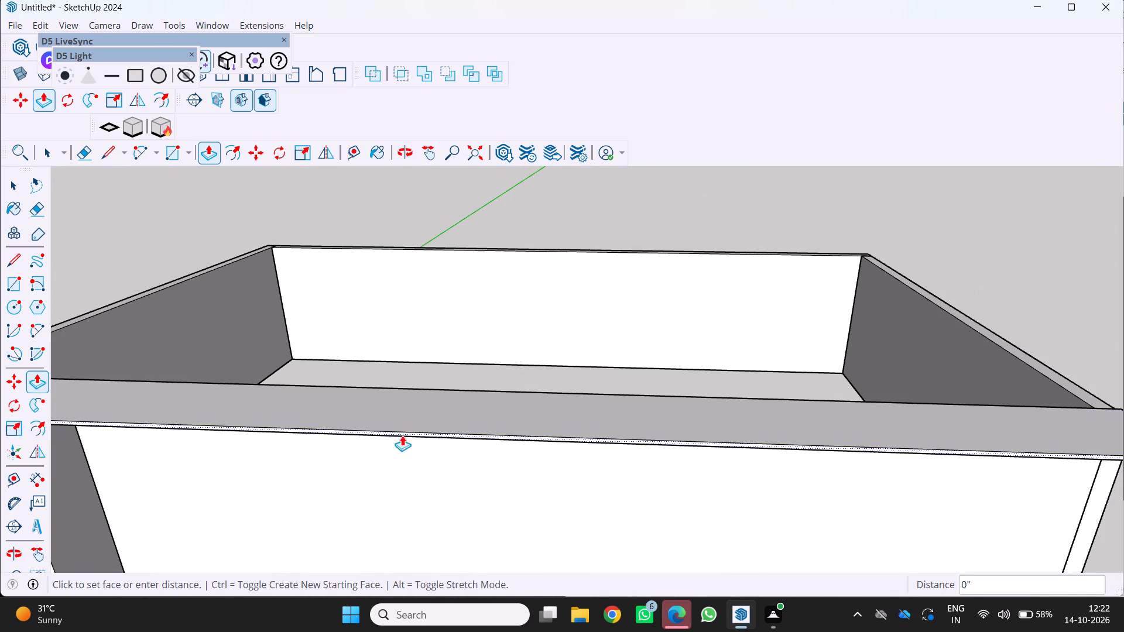
{"action": "scroll", "coordinate": [412, 456], "scroll_direction": "down", "scroll_amount": 11}
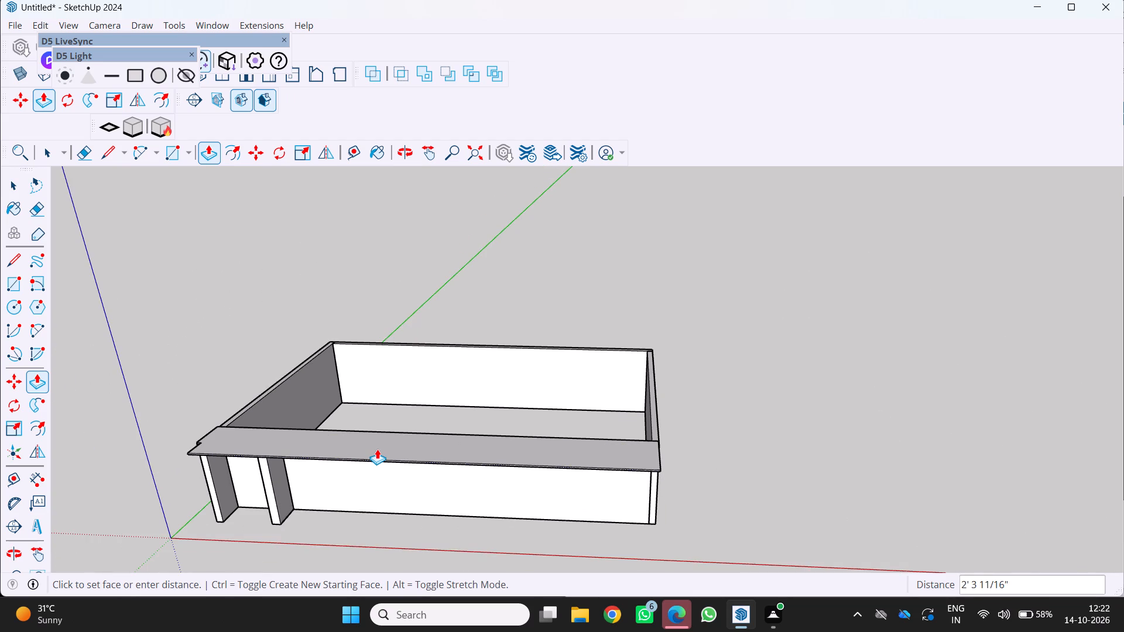
{"action": "middle_click_drag", "start_coordinate": [371, 442], "coordinate": [390, 358]}
{"action": "middle_click", "coordinate": [390, 358]}
{"action": "scroll", "coordinate": [293, 434], "scroll_direction": "down", "scroll_amount": 4}
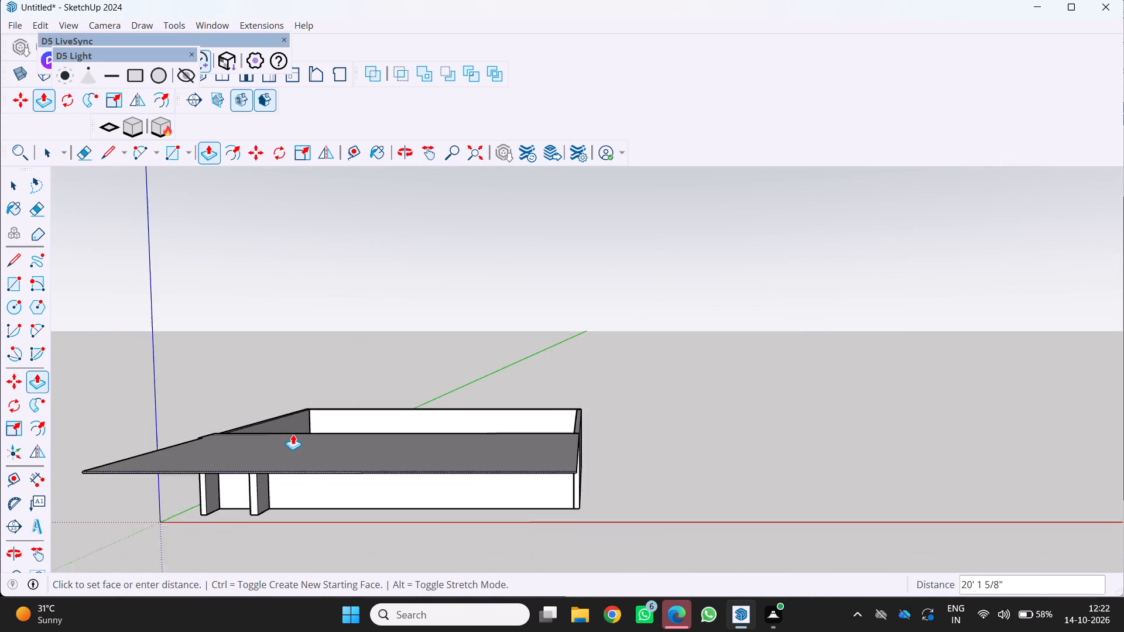
{"action": "scroll", "coordinate": [293, 434], "scroll_direction": "down", "scroll_amount": 9}
{"action": "middle_click_drag", "start_coordinate": [293, 434], "coordinate": [378, 387]}
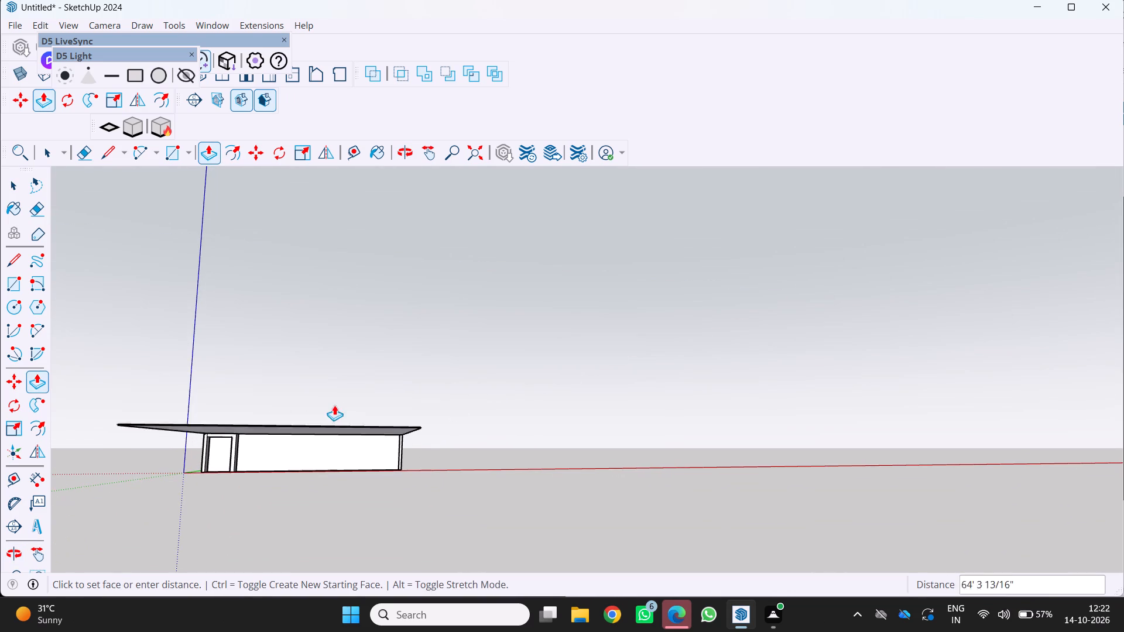
{"action": "scroll", "coordinate": [289, 417], "scroll_direction": "up", "scroll_amount": 8}
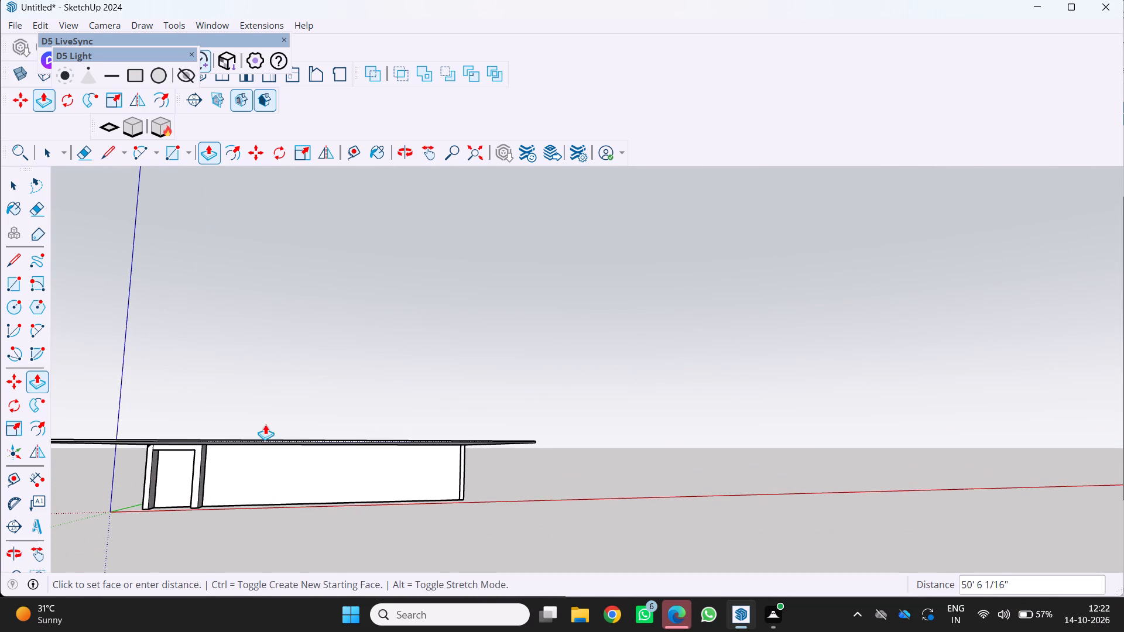
{"action": "scroll", "coordinate": [263, 427], "scroll_direction": "down", "scroll_amount": 8}
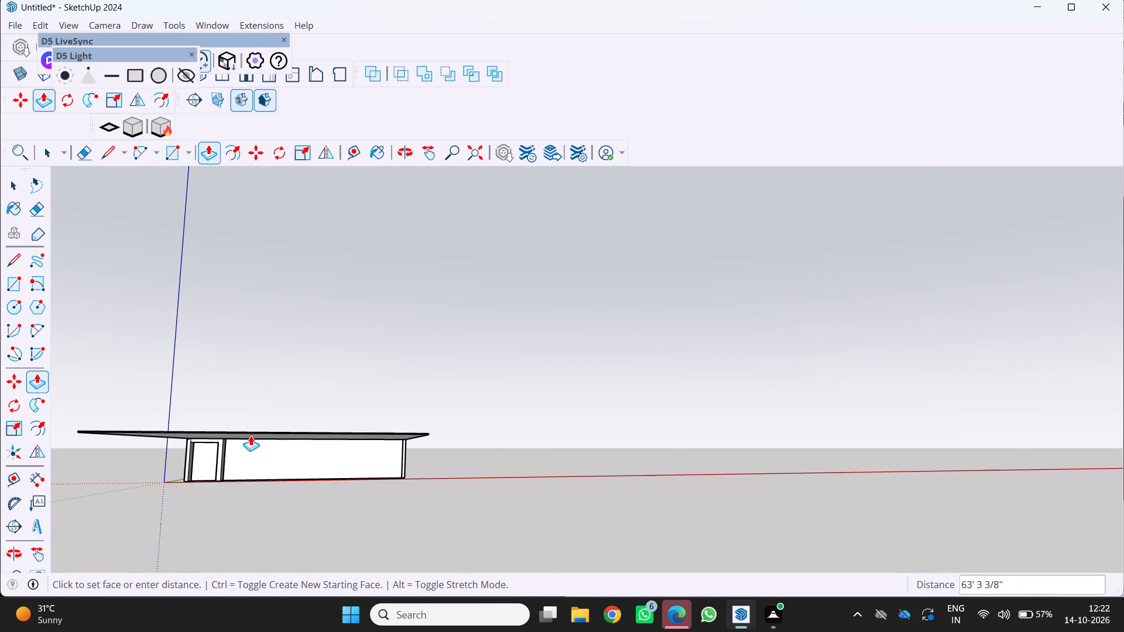
{"action": "scroll", "coordinate": [251, 435], "scroll_direction": "down", "scroll_amount": 5}
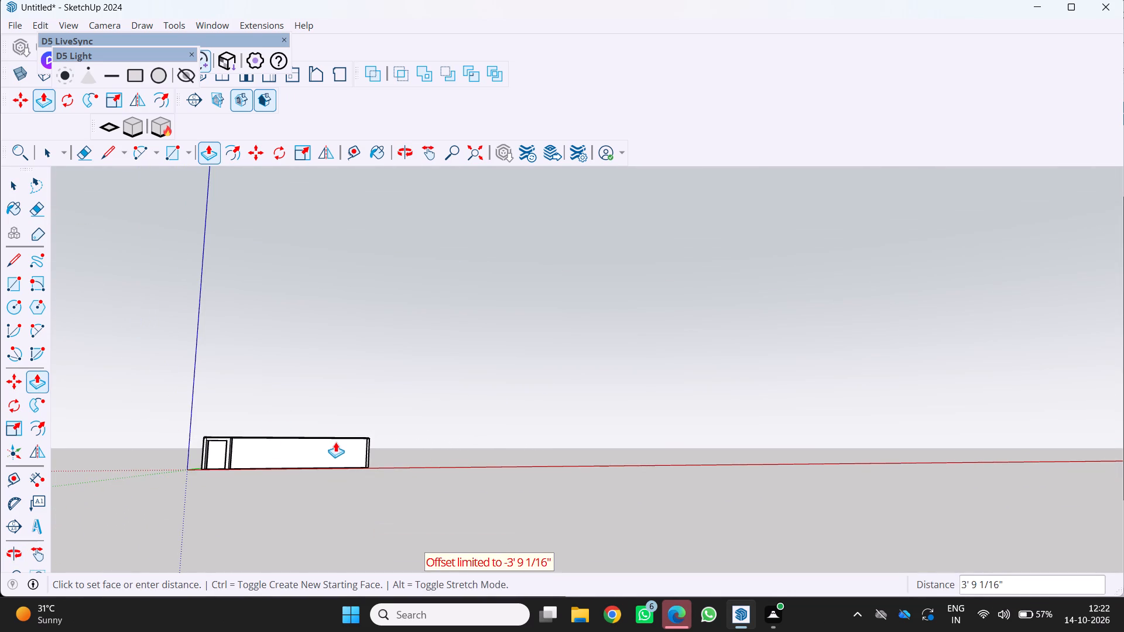
{"action": "middle_click_drag", "start_coordinate": [268, 439], "coordinate": [314, 545]}
{"action": "scroll", "coordinate": [310, 528], "scroll_direction": "down", "scroll_amount": 1}
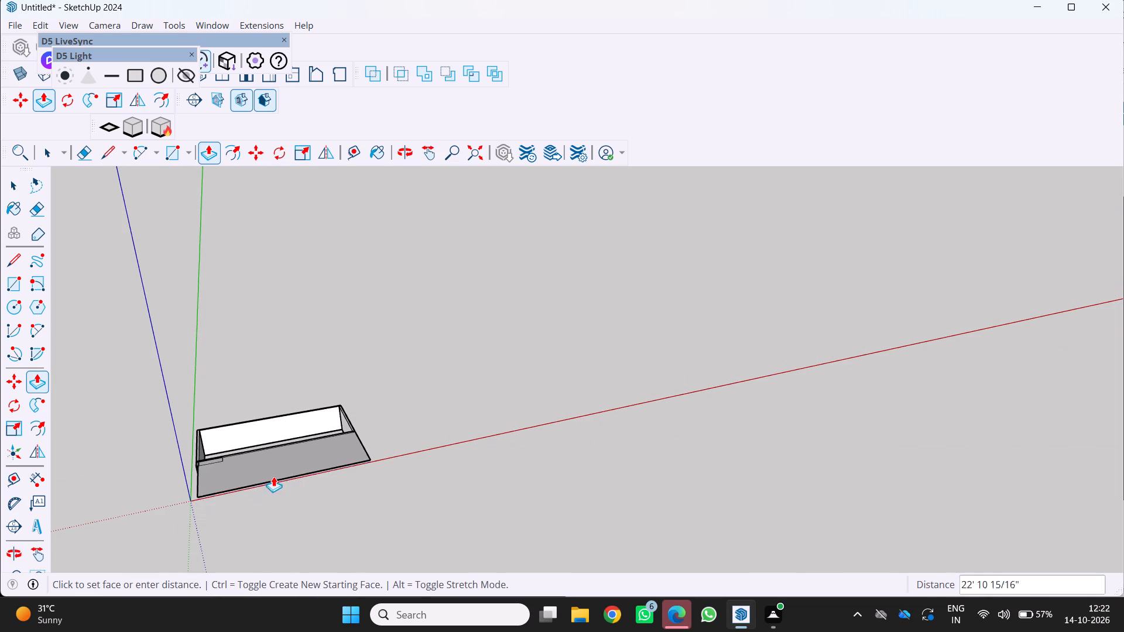
{"action": "left_click", "coordinate": [248, 462]}
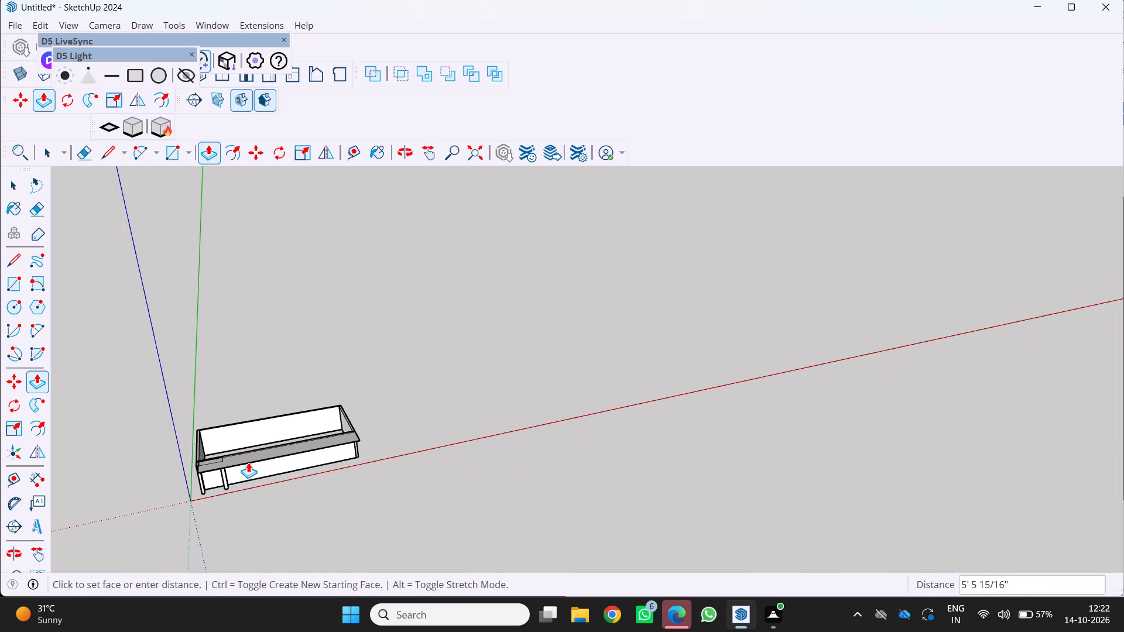
{"action": "middle_click_drag", "start_coordinate": [321, 490], "coordinate": [237, 470]}
{"action": "key", "text": "space"}
{"action": "left_click", "coordinate": [290, 466]}
{"action": "key", "text": "space"}
Examine the slab's front overhang from eye level, both ends and above.
{"action": "scroll", "coordinate": [294, 432], "scroll_direction": "up", "scroll_amount": 3}
{"action": "key", "text": "space"}
{"action": "middle_click_drag", "start_coordinate": [259, 437], "coordinate": [277, 386]}
{"action": "scroll", "coordinate": [261, 437], "scroll_direction": "up", "scroll_amount": 6}
{"action": "middle_click_drag", "start_coordinate": [255, 451], "coordinate": [266, 378]}
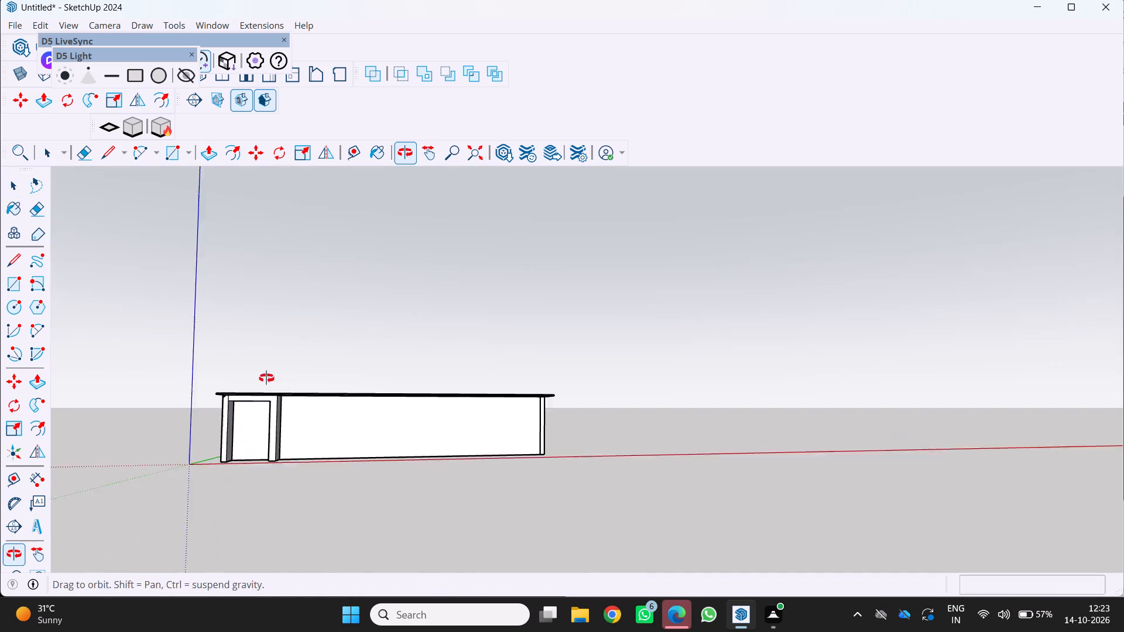
{"action": "middle_click_drag", "start_coordinate": [266, 378], "coordinate": [268, 373]}
{"action": "middle_click", "coordinate": [268, 373]}
{"action": "scroll", "coordinate": [268, 373], "scroll_direction": "up", "scroll_amount": 1}
{"action": "middle_click", "coordinate": [268, 372]}
{"action": "scroll", "coordinate": [532, 359], "scroll_direction": "up", "scroll_amount": 3}
{"action": "scroll", "coordinate": [668, 446], "scroll_direction": "down", "scroll_amount": 5}
{"action": "middle_click_drag", "start_coordinate": [597, 455], "coordinate": [591, 457]}
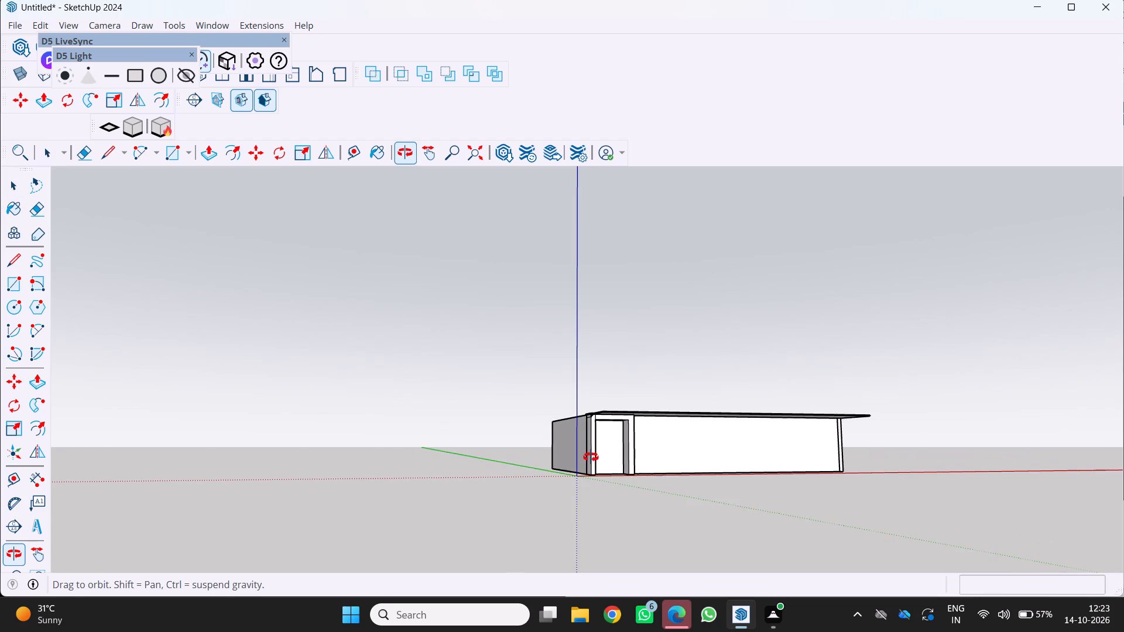
{"action": "middle_click_drag", "start_coordinate": [591, 457], "coordinate": [347, 507]}
{"action": "scroll", "coordinate": [753, 454], "scroll_direction": "up", "scroll_amount": 5}
{"action": "middle_click_drag", "start_coordinate": [700, 502], "coordinate": [742, 531]}
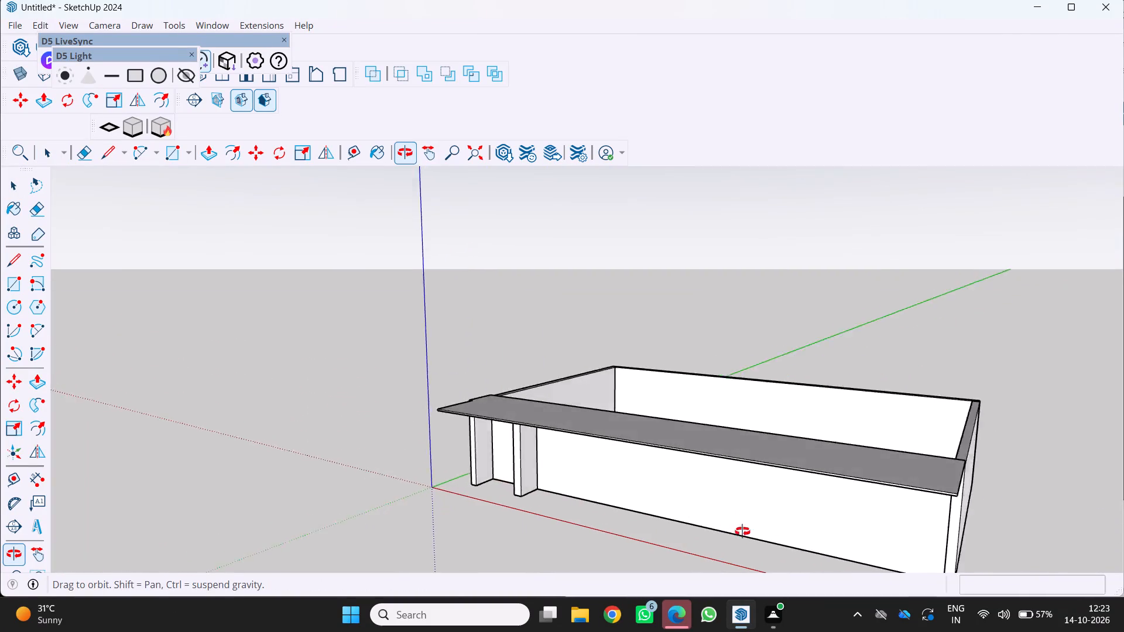
{"action": "middle_click_drag", "start_coordinate": [742, 531], "coordinate": [836, 526]}
{"action": "middle_click", "coordinate": [835, 524]}
{"action": "middle_click", "coordinate": [834, 524]}
{"action": "middle_click", "coordinate": [831, 521]}
{"action": "scroll", "coordinate": [735, 463], "scroll_direction": "up", "scroll_amount": 2}
{"action": "middle_click_drag", "start_coordinate": [630, 408], "coordinate": [612, 497]}
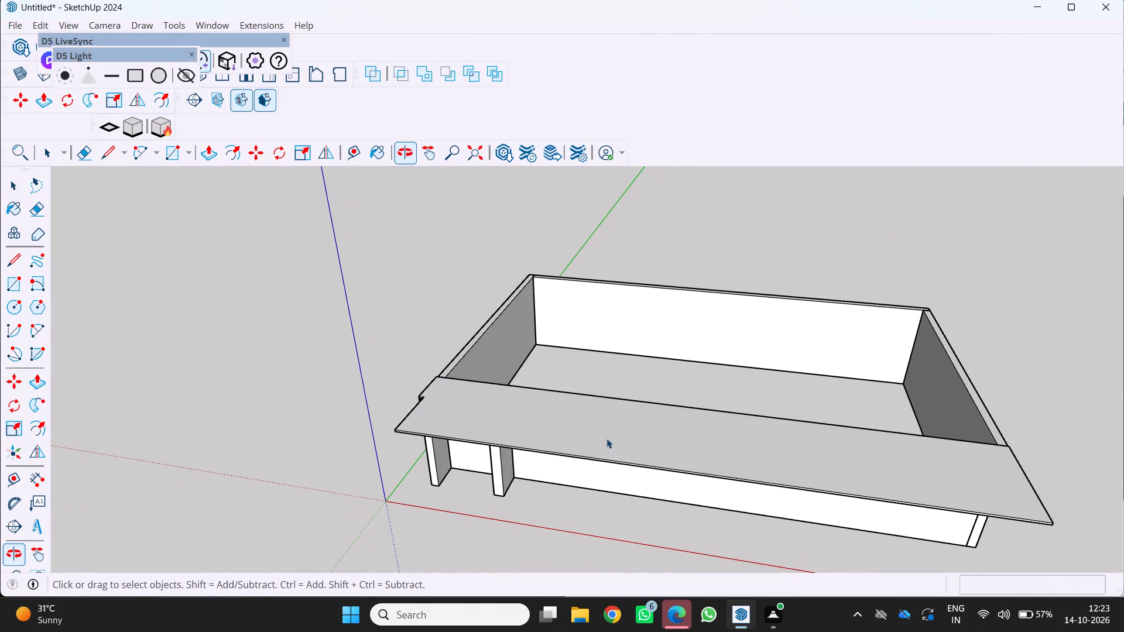
Thicken the slab by raising its top face about 1 7/16" and again by about 1 1/2".
{"action": "key", "text": "p"}
{"action": "left_click", "coordinate": [570, 438]}
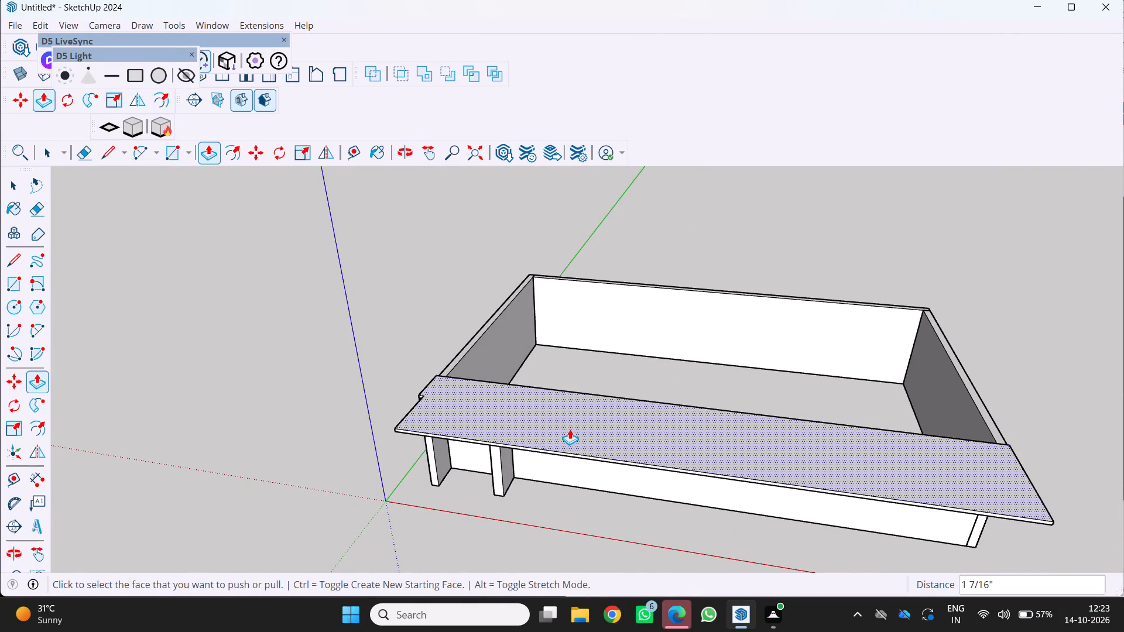
{"action": "left_click", "coordinate": [570, 428]}
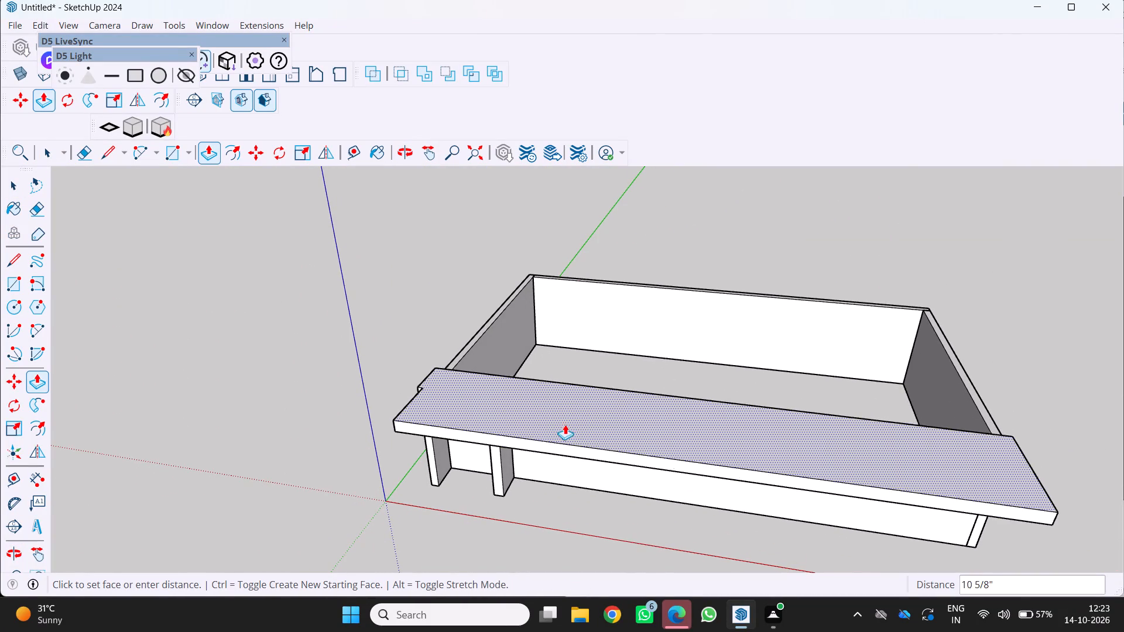
{"action": "left_click", "coordinate": [567, 427]}
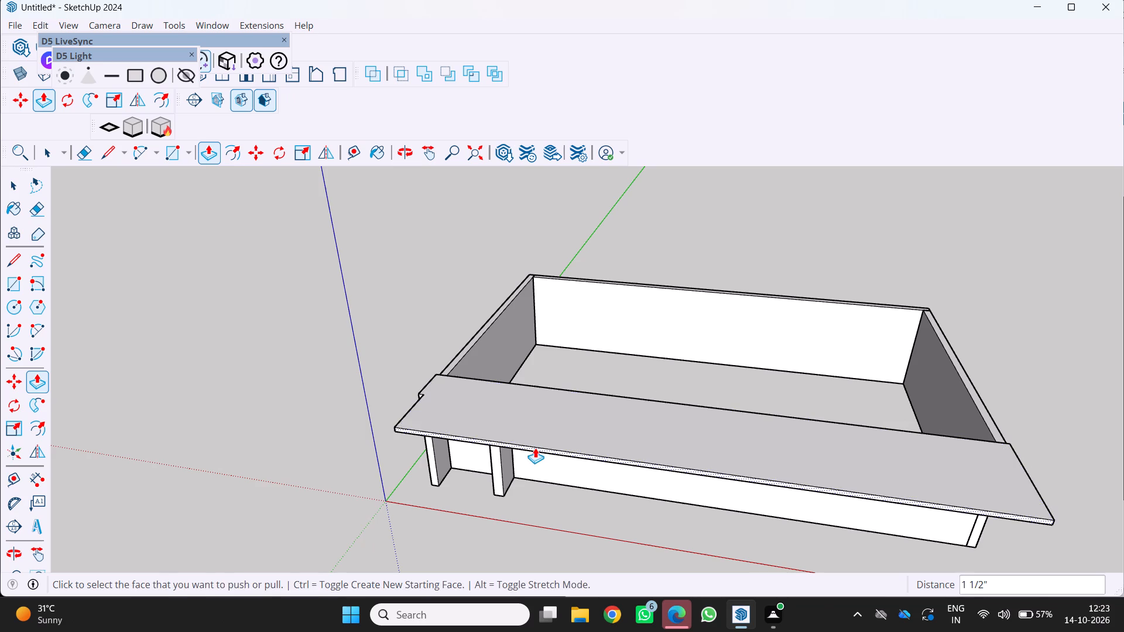
{"action": "key", "text": "space"}
Pull the recessed front face at the slab's left end forward about 5' 6", flush with the main overhang.
{"action": "scroll", "coordinate": [535, 448], "scroll_direction": "down", "scroll_amount": 2}
{"action": "middle_click_drag", "start_coordinate": [535, 448], "coordinate": [636, 386]}
{"action": "scroll", "coordinate": [191, 500], "scroll_direction": "up", "scroll_amount": 2}
{"action": "scroll", "coordinate": [317, 456], "scroll_direction": "up", "scroll_amount": 2}
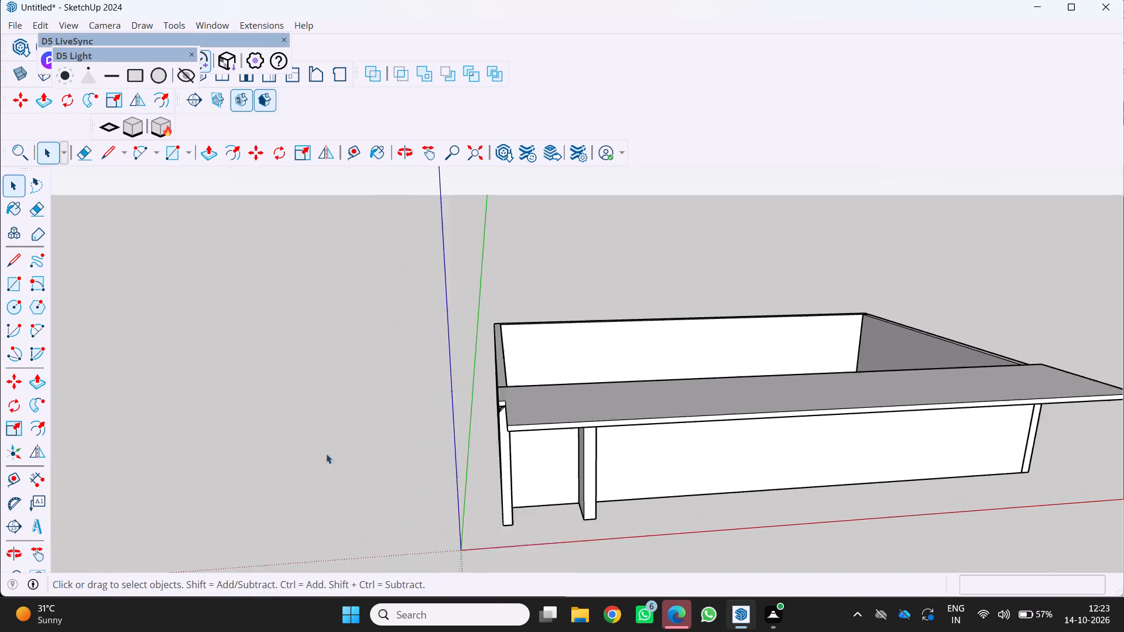
{"action": "scroll", "coordinate": [326, 454], "scroll_direction": "up", "scroll_amount": 2}
{"action": "scroll", "coordinate": [429, 467], "scroll_direction": "up", "scroll_amount": 2}
{"action": "scroll", "coordinate": [545, 400], "scroll_direction": "up", "scroll_amount": 3}
{"action": "scroll", "coordinate": [615, 367], "scroll_direction": "up", "scroll_amount": 3}
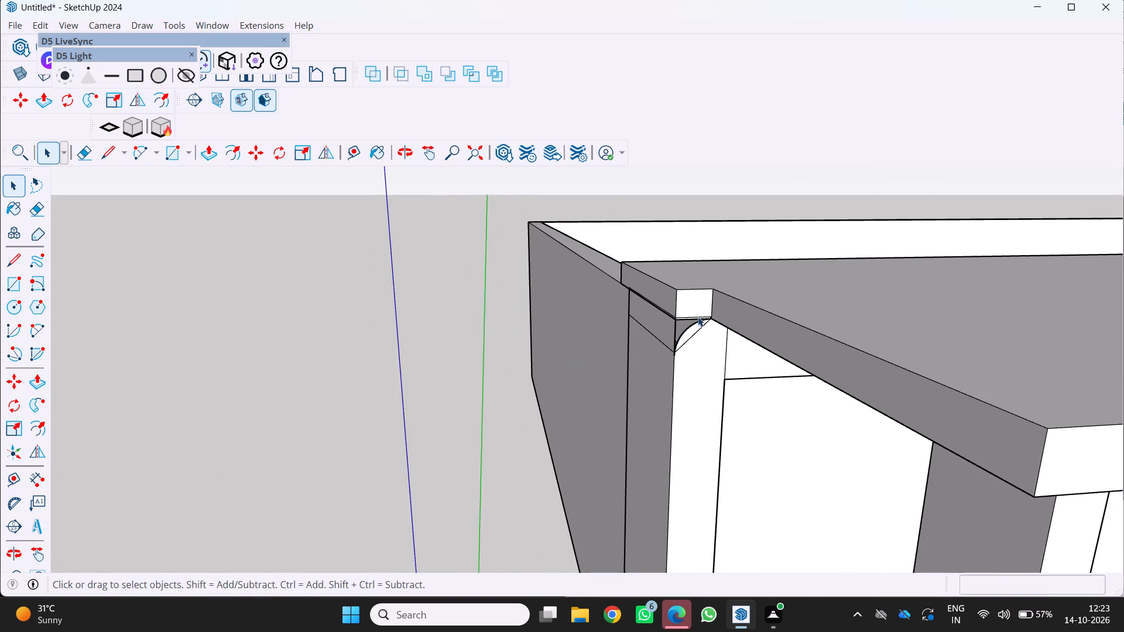
{"action": "key", "text": "semicolon"}
{"action": "key", "text": "semicolon"}
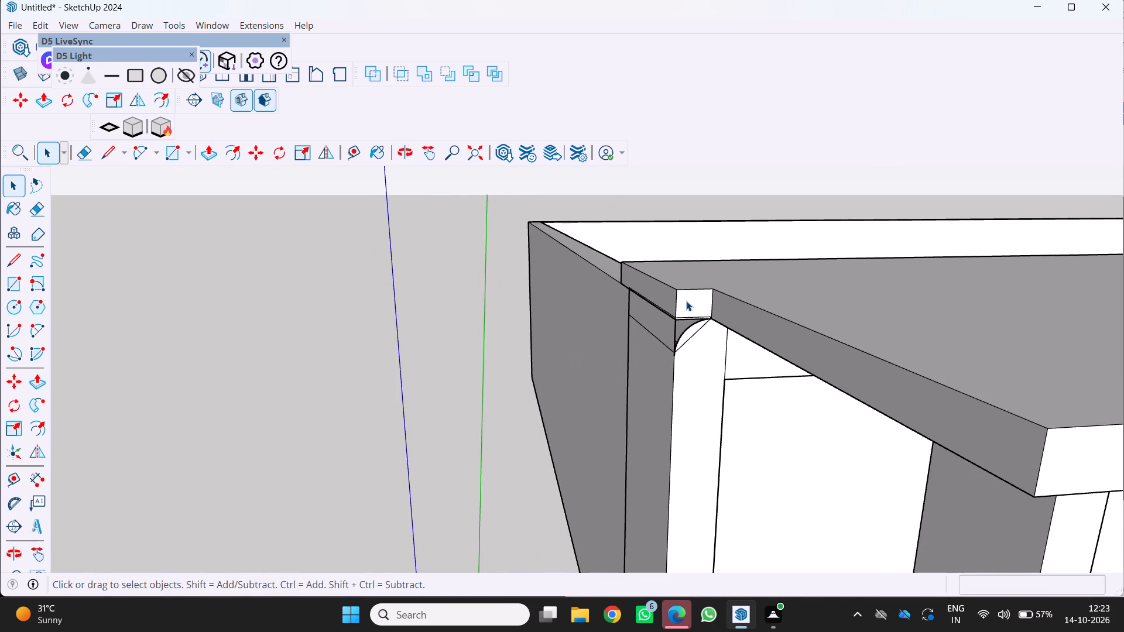
{"action": "key", "text": "p"}
{"action": "left_click", "coordinate": [694, 301]}
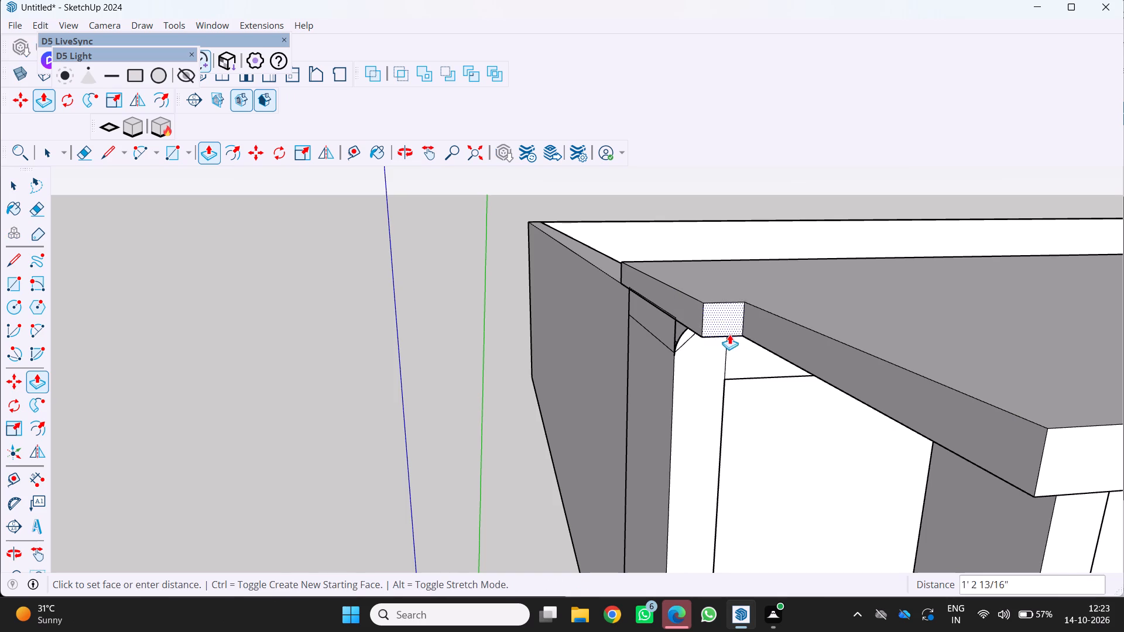
{"action": "scroll", "coordinate": [731, 337], "scroll_direction": "down", "scroll_amount": 14}
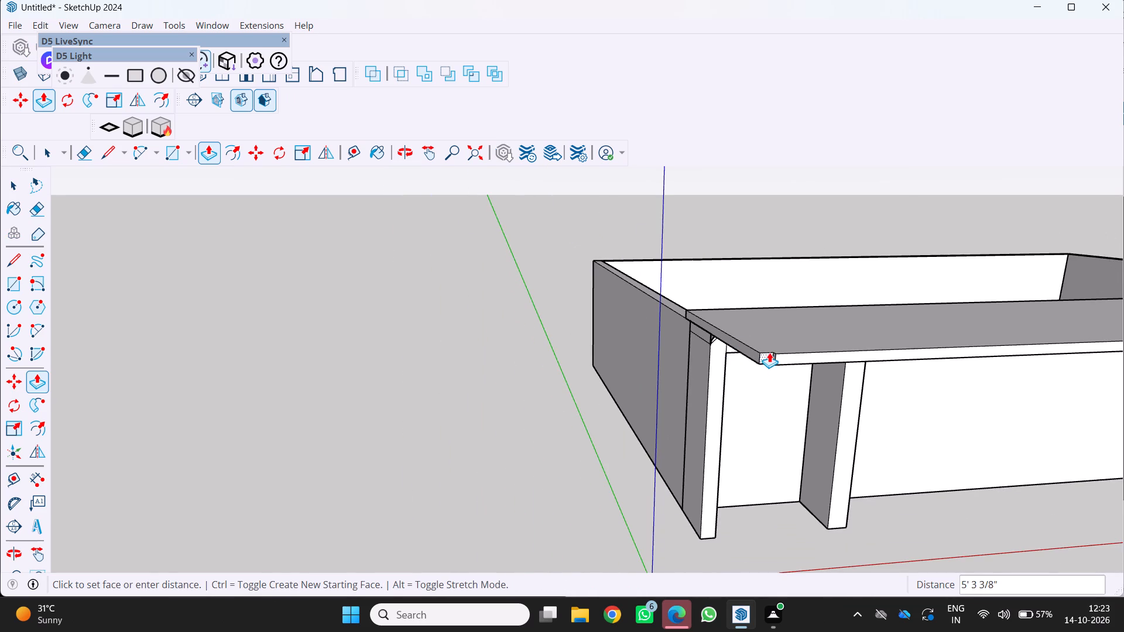
{"action": "left_click", "coordinate": [777, 353]}
Erase the vertical seam line on the slab's front edge near its left end.
{"action": "scroll", "coordinate": [616, 414], "scroll_direction": "down", "scroll_amount": 11}
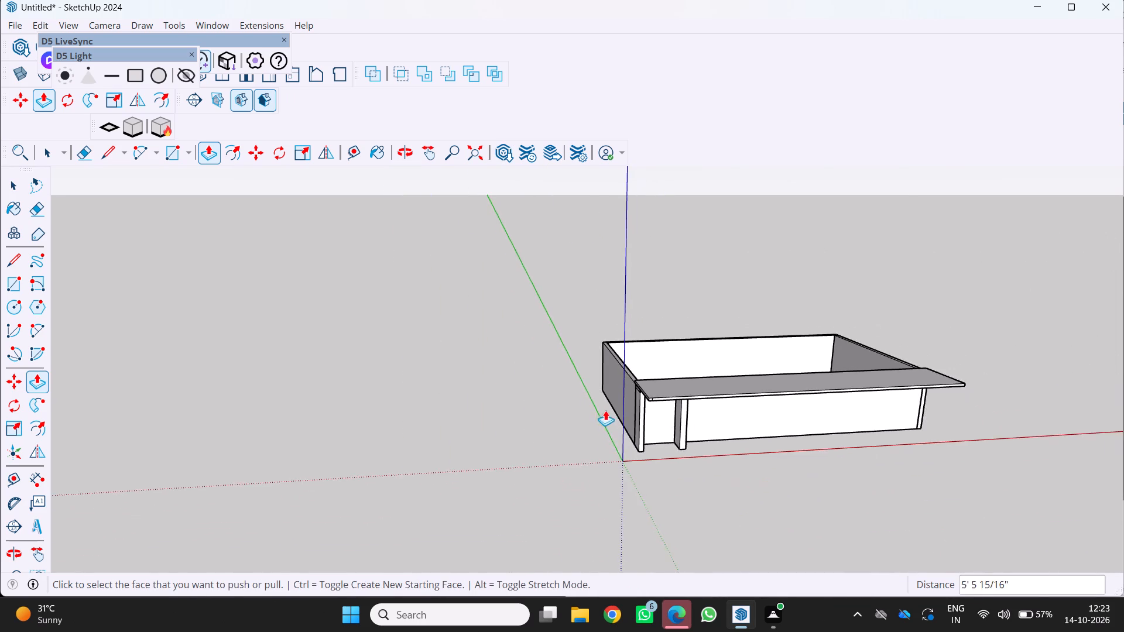
{"action": "middle_click_drag", "start_coordinate": [604, 410], "coordinate": [512, 373]}
{"action": "scroll", "coordinate": [509, 373], "scroll_direction": "down", "scroll_amount": 7}
{"action": "scroll", "coordinate": [850, 383], "scroll_direction": "up", "scroll_amount": 3}
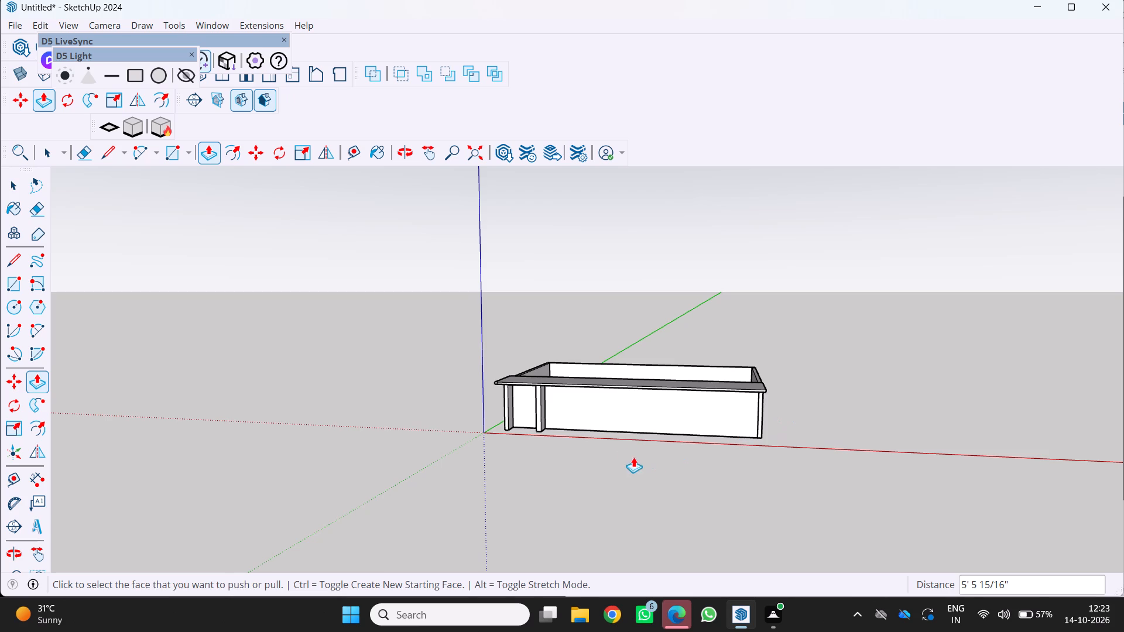
{"action": "scroll", "coordinate": [632, 439], "scroll_direction": "up", "scroll_amount": 1}
{"action": "scroll", "coordinate": [425, 402], "scroll_direction": "up", "scroll_amount": 3}
{"action": "middle_click_drag", "start_coordinate": [456, 379], "coordinate": [466, 351]}
{"action": "scroll", "coordinate": [466, 351], "scroll_direction": "up", "scroll_amount": 3}
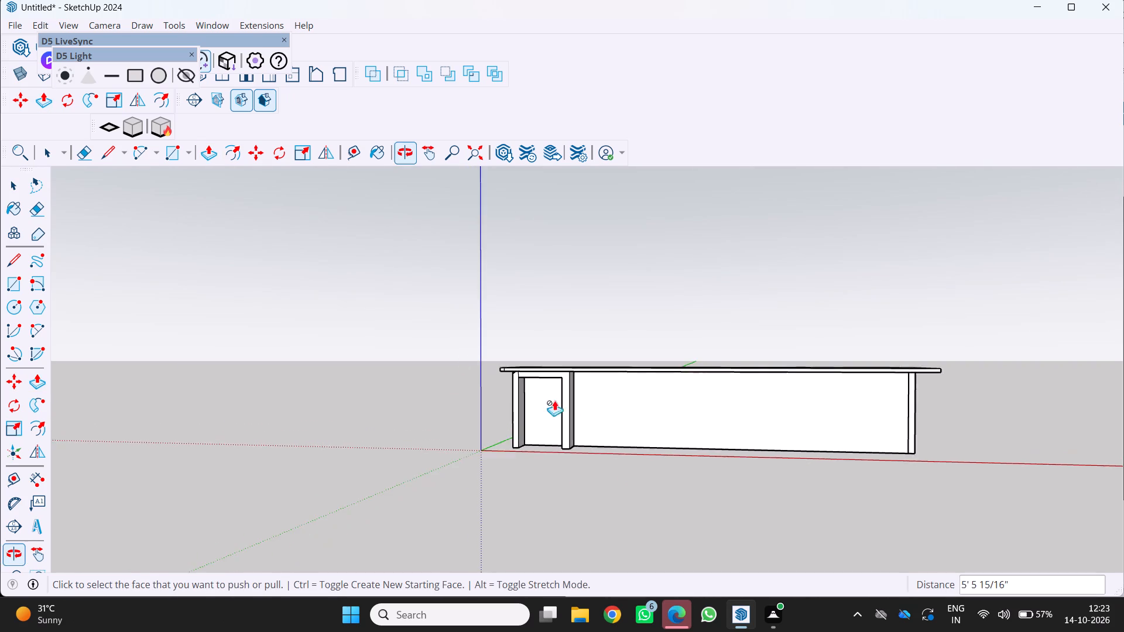
{"action": "scroll", "coordinate": [554, 400], "scroll_direction": "up", "scroll_amount": 10}
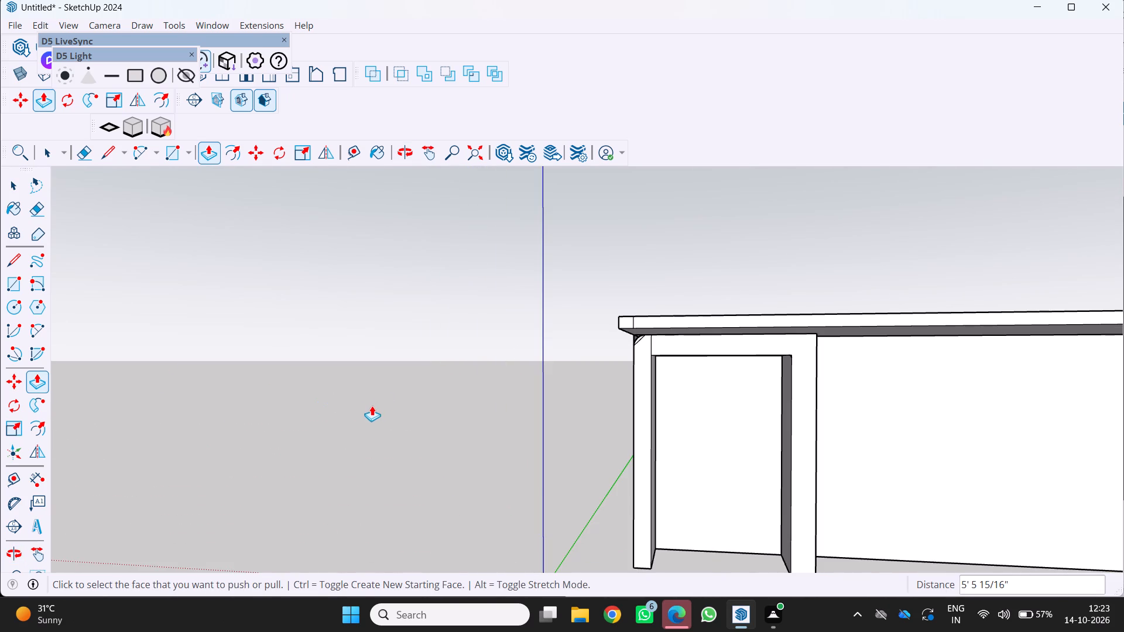
{"action": "key", "text": "e"}
{"action": "scroll", "coordinate": [433, 356], "scroll_direction": "up", "scroll_amount": 5}
{"action": "scroll", "coordinate": [747, 291], "scroll_direction": "up", "scroll_amount": 2}
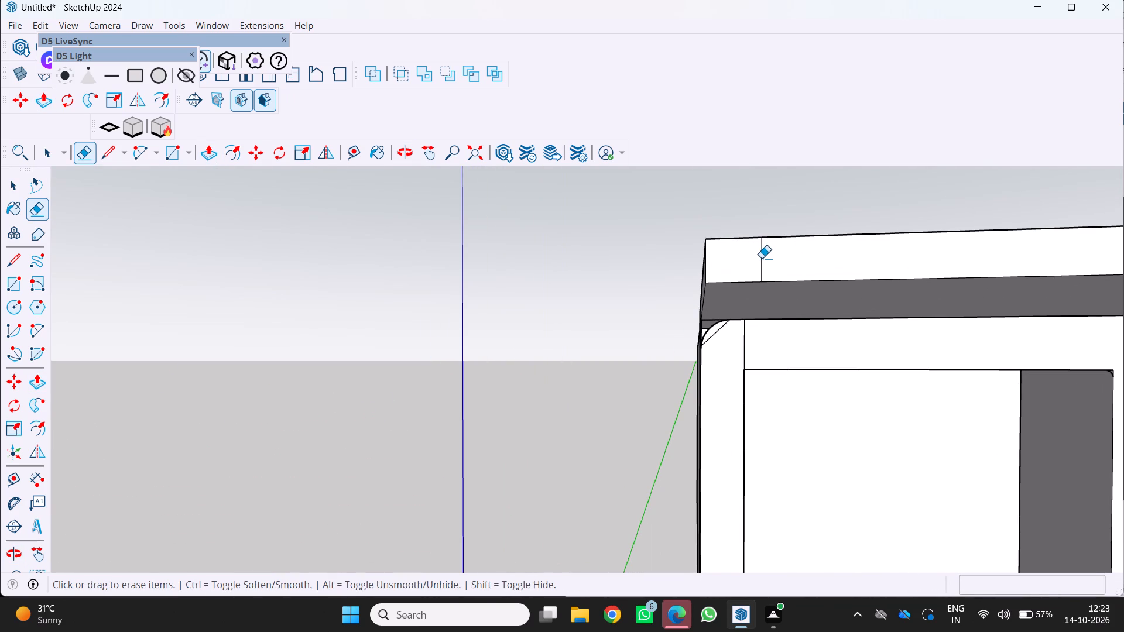
{"action": "left_click", "coordinate": [762, 258]}
Examine the completed overhanging slab and the wall enclosure from above.
{"action": "scroll", "coordinate": [731, 270], "scroll_direction": "down", "scroll_amount": 17}
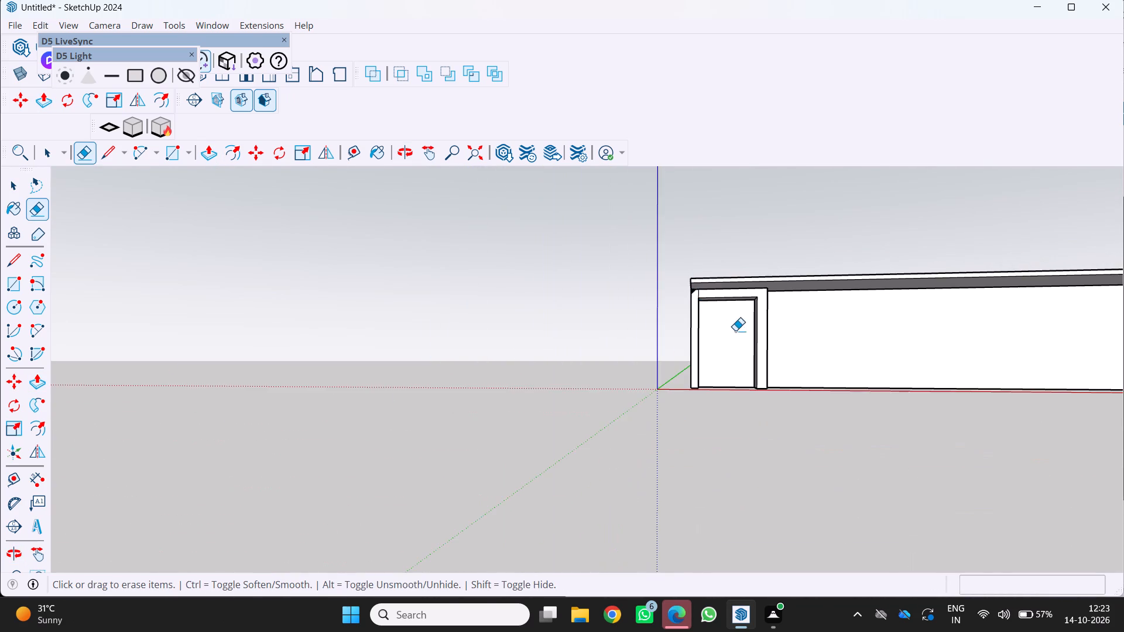
{"action": "scroll", "coordinate": [730, 339], "scroll_direction": "down", "scroll_amount": 12}
{"action": "middle_click_drag", "start_coordinate": [795, 367], "coordinate": [682, 590]}
{"action": "middle_click", "coordinate": [682, 590]}
{"action": "middle_click", "coordinate": [682, 590]}
{"action": "scroll", "coordinate": [767, 511], "scroll_direction": "up", "scroll_amount": 2}
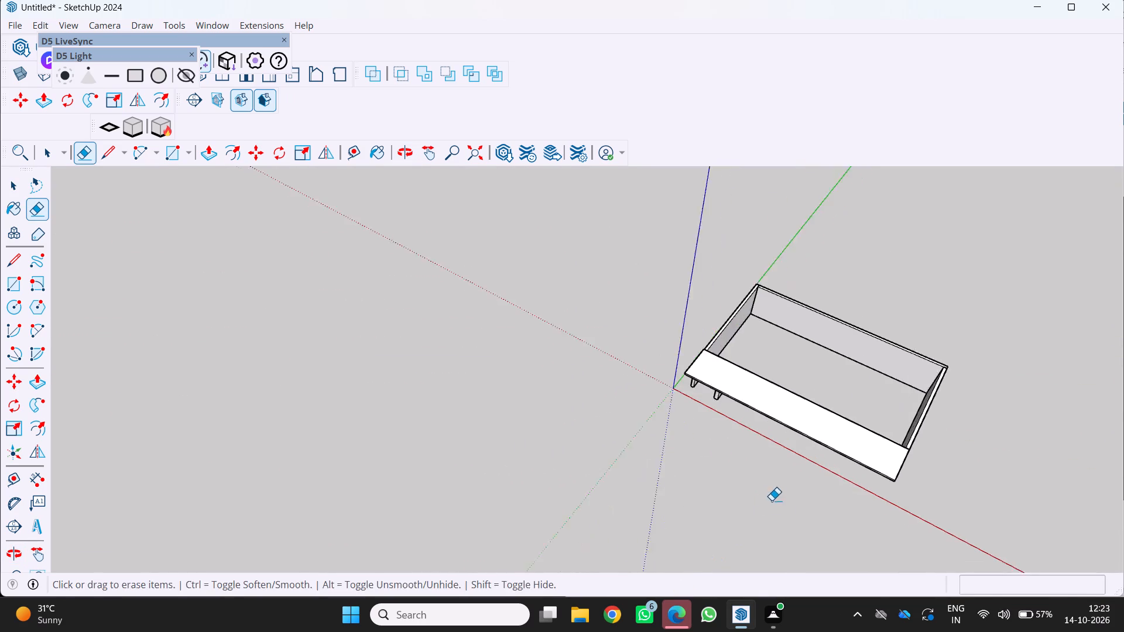
{"action": "scroll", "coordinate": [772, 500], "scroll_direction": "up", "scroll_amount": 2}
{"action": "middle_click_drag", "start_coordinate": [792, 491], "coordinate": [876, 482]}
{"action": "middle_click", "coordinate": [876, 482]}
{"action": "middle_click", "coordinate": [876, 482]}
{"action": "scroll", "coordinate": [766, 433], "scroll_direction": "down", "scroll_amount": 4}
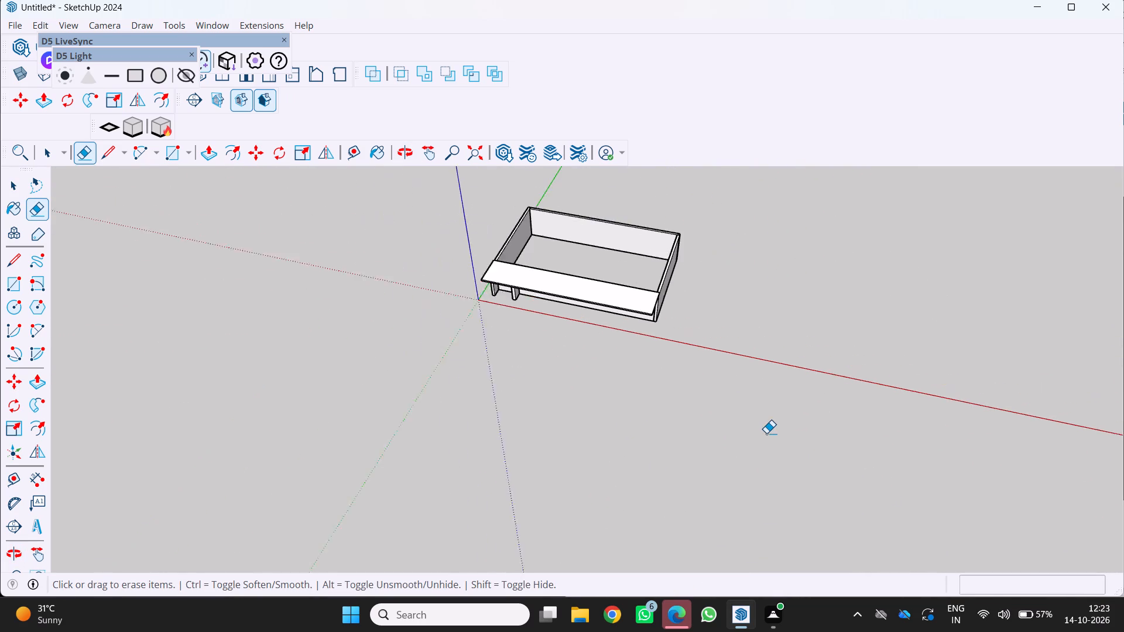
{"action": "scroll", "coordinate": [766, 433], "scroll_direction": "down", "scroll_amount": 1}
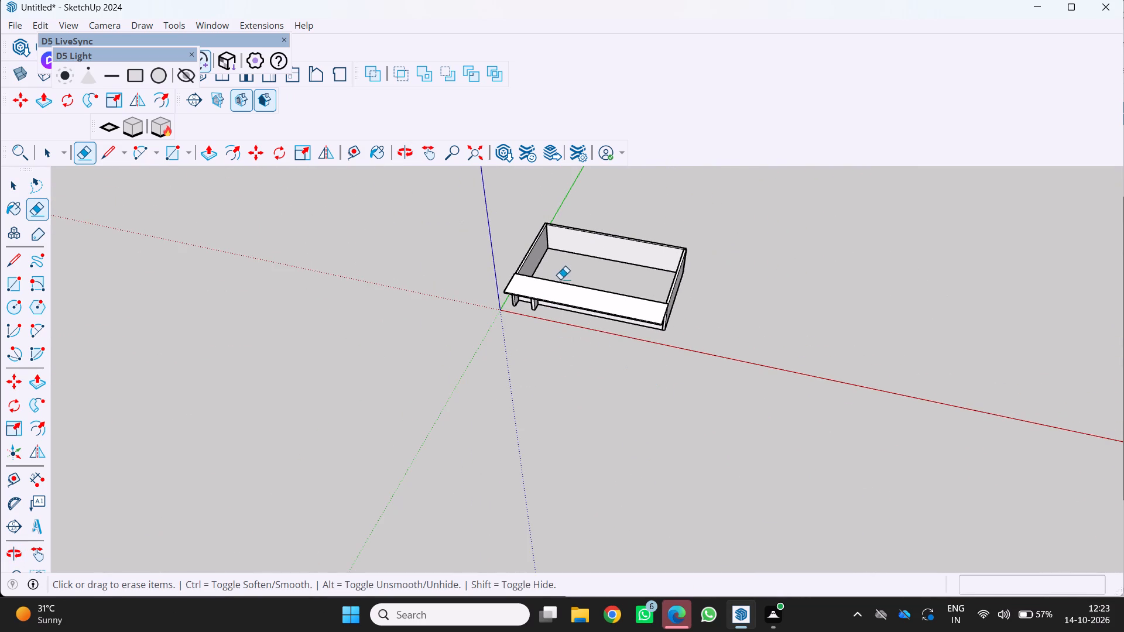
{"action": "scroll", "coordinate": [540, 298], "scroll_direction": "up", "scroll_amount": 3}
{"action": "middle_click_drag", "start_coordinate": [599, 331], "coordinate": [547, 269]}
{"action": "scroll", "coordinate": [600, 330], "scroll_direction": "up", "scroll_amount": 1}
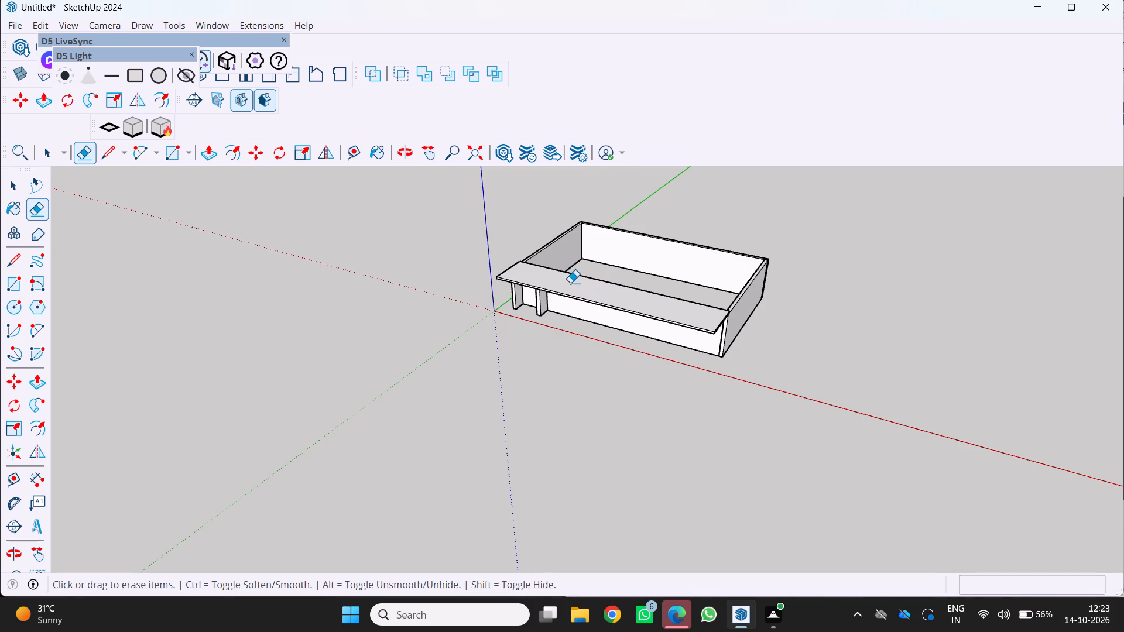
{"action": "scroll", "coordinate": [570, 283], "scroll_direction": "down", "scroll_amount": 1}
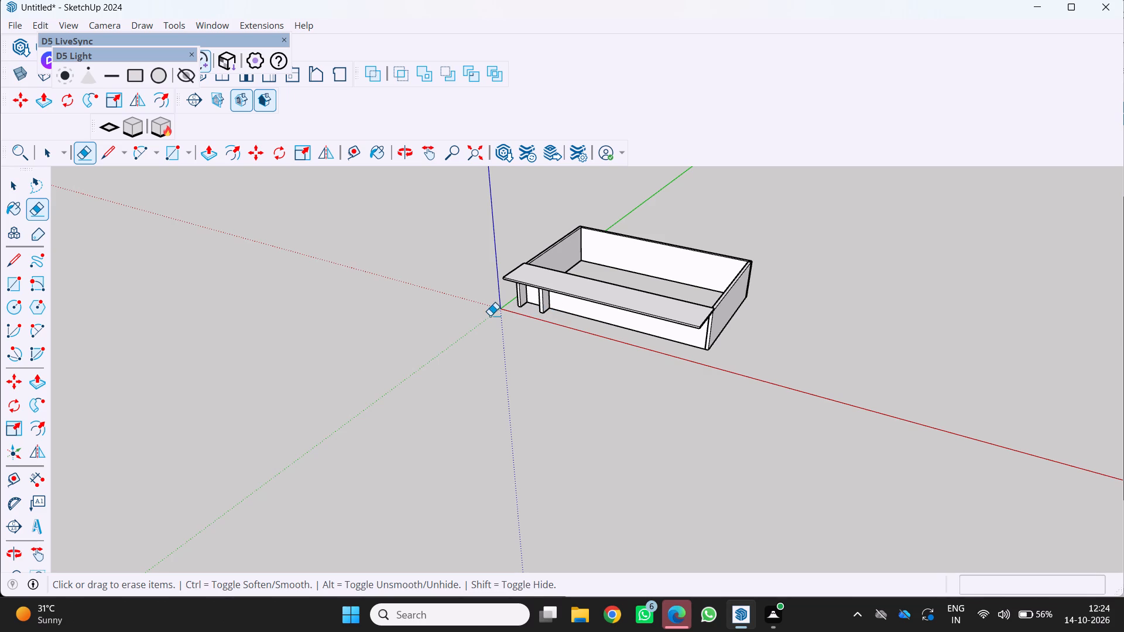
Examine the front elevation, the projecting frame and the slab's underside from eye level and from both sides.
{"action": "scroll", "coordinate": [496, 312], "scroll_direction": "down", "scroll_amount": 1}
{"action": "middle_click_drag", "start_coordinate": [496, 312], "coordinate": [626, 223]}
{"action": "middle_click", "coordinate": [626, 223]}
{"action": "middle_click", "coordinate": [628, 222]}
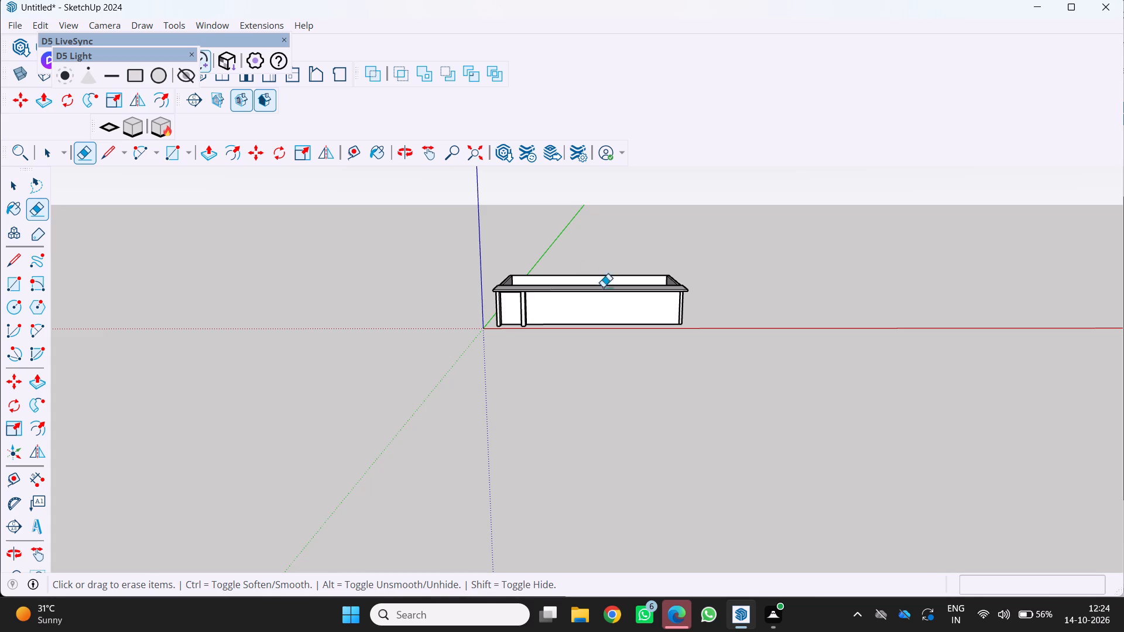
{"action": "scroll", "coordinate": [452, 328], "scroll_direction": "up", "scroll_amount": 2}
{"action": "scroll", "coordinate": [468, 259], "scroll_direction": "up", "scroll_amount": 2}
{"action": "middle_click_drag", "start_coordinate": [468, 259], "coordinate": [566, 325]}
{"action": "scroll", "coordinate": [551, 327], "scroll_direction": "up", "scroll_amount": 3}
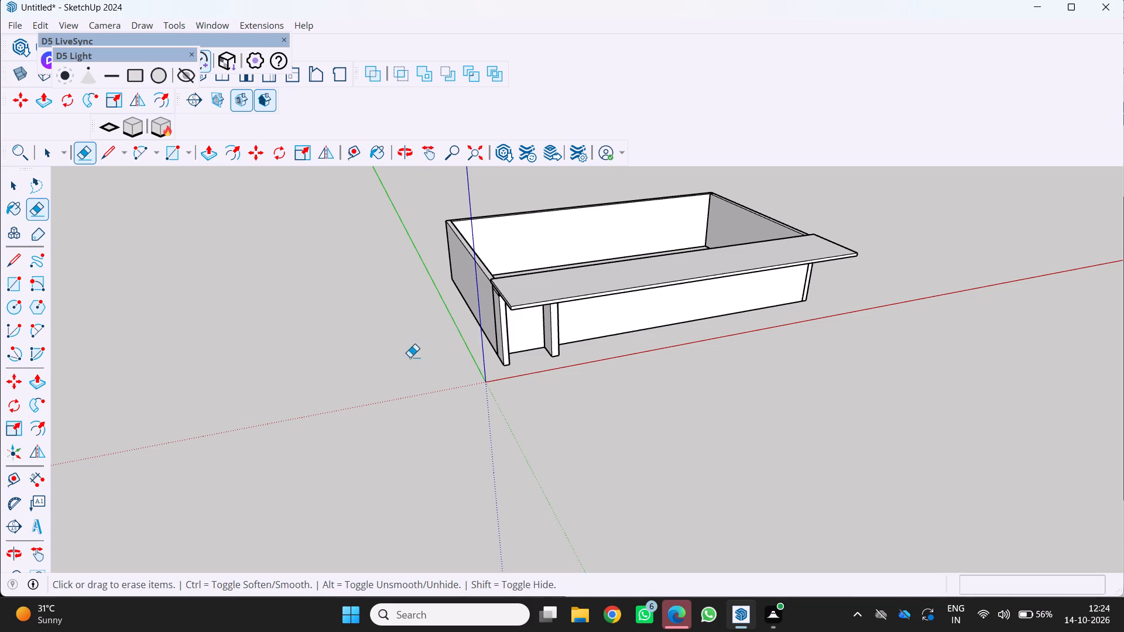
{"action": "middle_click_drag", "start_coordinate": [506, 339], "coordinate": [357, 219]}
{"action": "middle_click", "coordinate": [357, 219]}
{"action": "scroll", "coordinate": [600, 298], "scroll_direction": "up", "scroll_amount": 1}
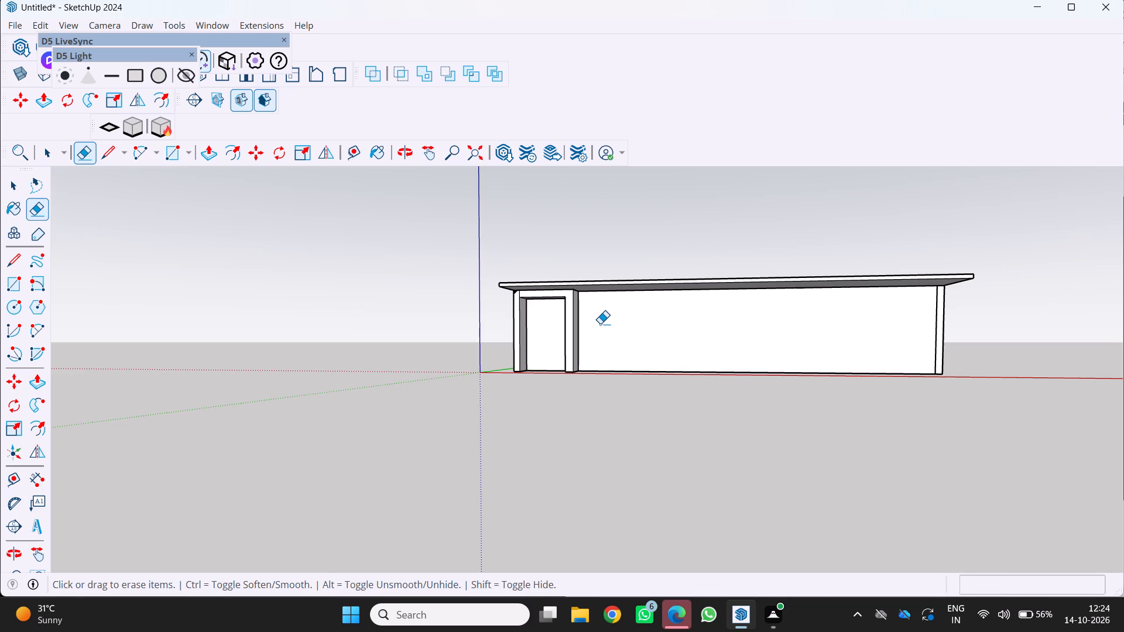
{"action": "middle_click_drag", "start_coordinate": [536, 349], "coordinate": [548, 355]}
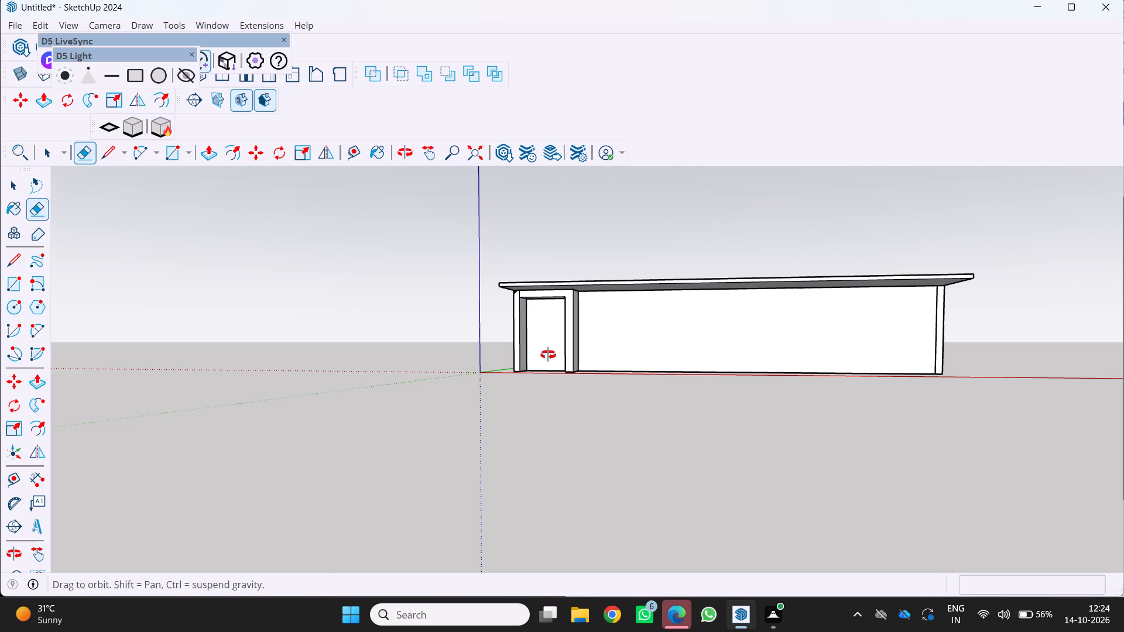
{"action": "middle_click_drag", "start_coordinate": [548, 355], "coordinate": [550, 361]}
{"action": "scroll", "coordinate": [550, 361], "scroll_direction": "down", "scroll_amount": 3}
{"action": "middle_click", "coordinate": [550, 361]}
{"action": "middle_click", "coordinate": [550, 361]}
{"action": "scroll", "coordinate": [590, 336], "scroll_direction": "up", "scroll_amount": 3}
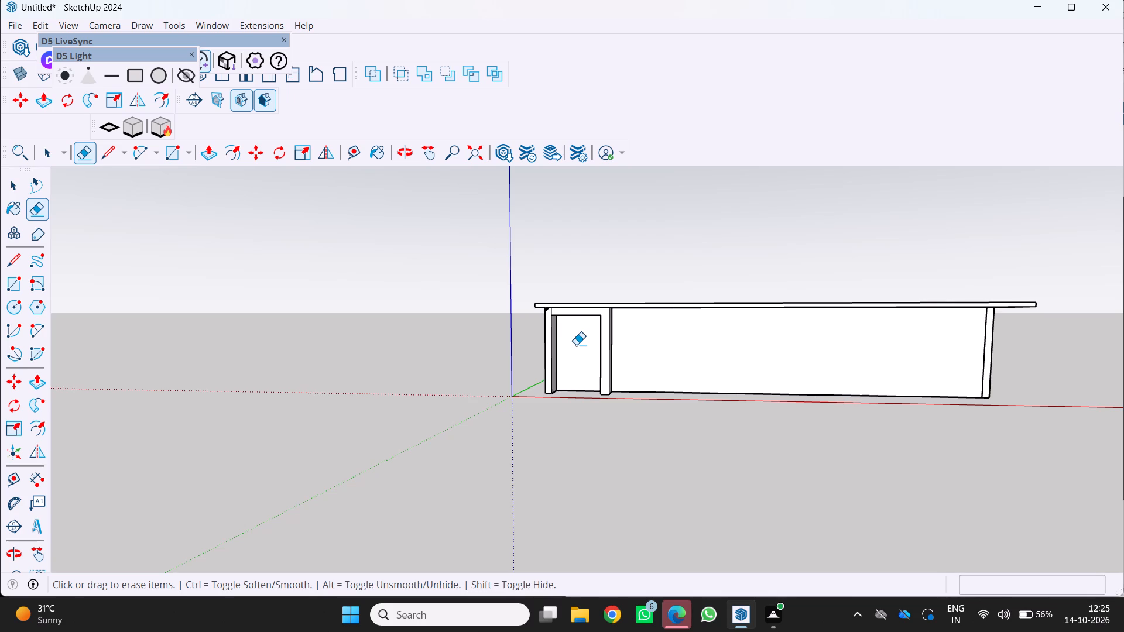
{"action": "scroll", "coordinate": [664, 476], "scroll_direction": "down", "scroll_amount": 2}
{"action": "middle_click_drag", "start_coordinate": [664, 476], "coordinate": [687, 427]}
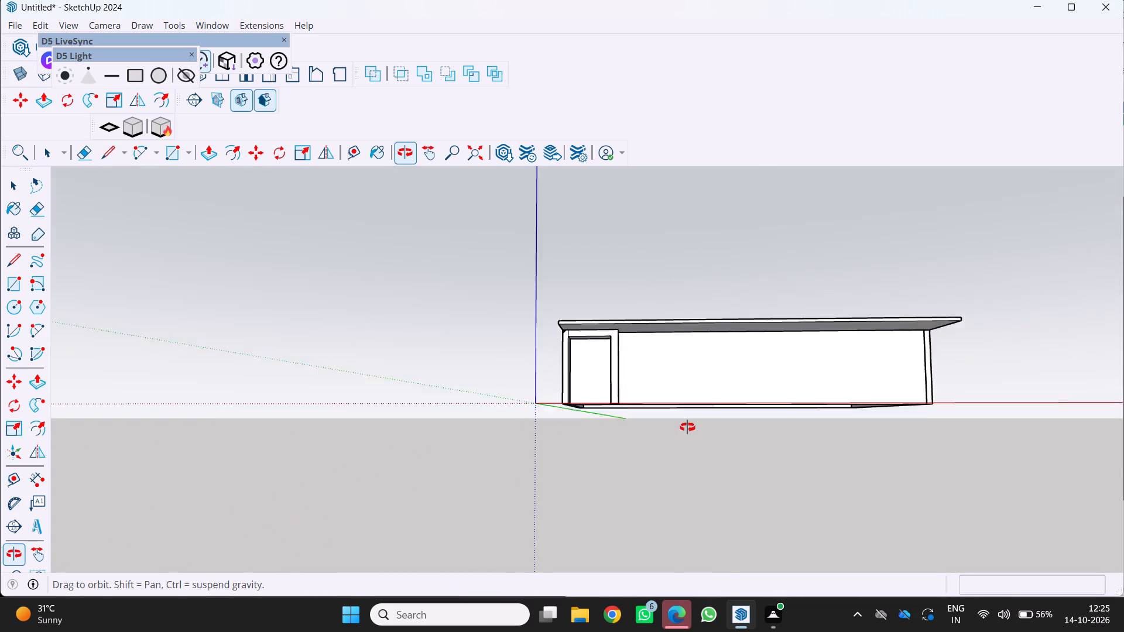
{"action": "middle_click_drag", "start_coordinate": [687, 427], "coordinate": [690, 412]}
{"action": "middle_click", "coordinate": [690, 412]}
{"action": "scroll", "coordinate": [687, 404], "scroll_direction": "up", "scroll_amount": 4}
{"action": "middle_click_drag", "start_coordinate": [628, 400], "coordinate": [654, 421]}
{"action": "scroll", "coordinate": [654, 437], "scroll_direction": "up", "scroll_amount": 2}
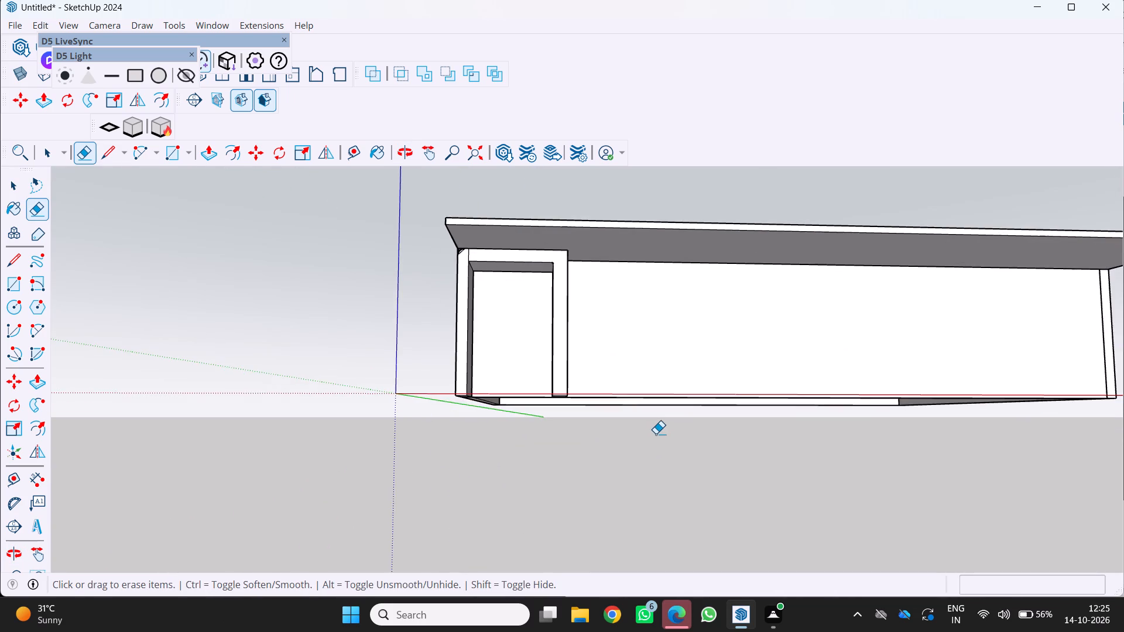
{"action": "scroll", "coordinate": [656, 433], "scroll_direction": "down", "scroll_amount": 3}
{"action": "middle_click_drag", "start_coordinate": [653, 432], "coordinate": [646, 431]}
{"action": "left_click", "coordinate": [626, 424]}
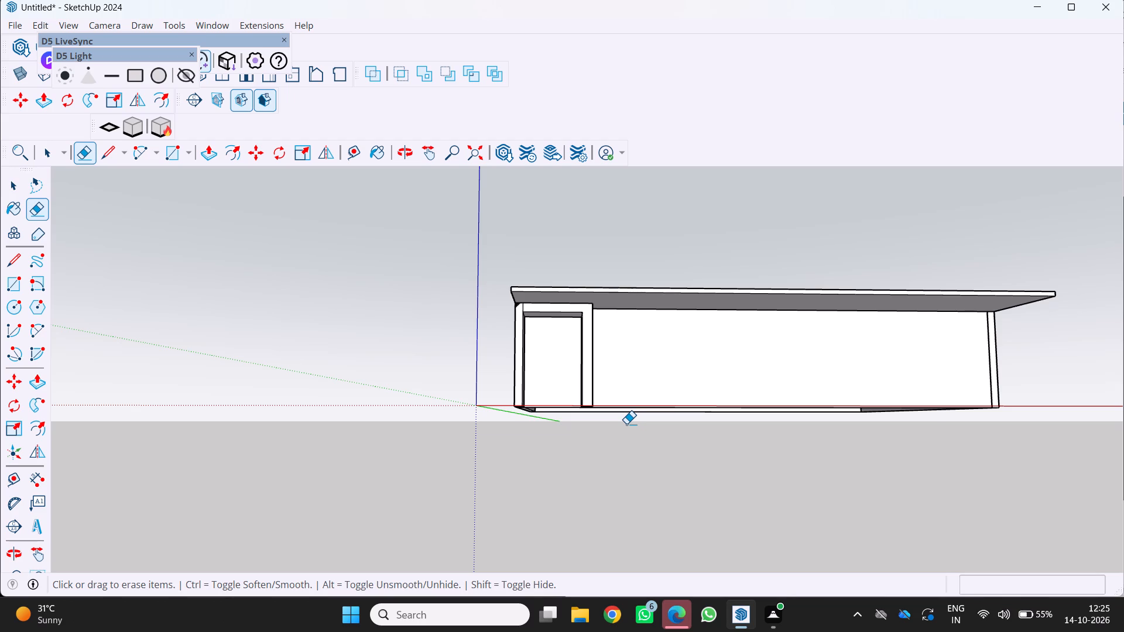
{"action": "scroll", "coordinate": [439, 310], "scroll_direction": "down", "scroll_amount": 2}
{"action": "middle_click_drag", "start_coordinate": [489, 315], "coordinate": [481, 389]}
{"action": "middle_click", "coordinate": [481, 390]}
{"action": "middle_click_drag", "start_coordinate": [479, 394], "coordinate": [476, 401]}
{"action": "middle_click_drag", "start_coordinate": [475, 401], "coordinate": [467, 413]}
{"action": "scroll", "coordinate": [468, 411], "scroll_direction": "down", "scroll_amount": 1}
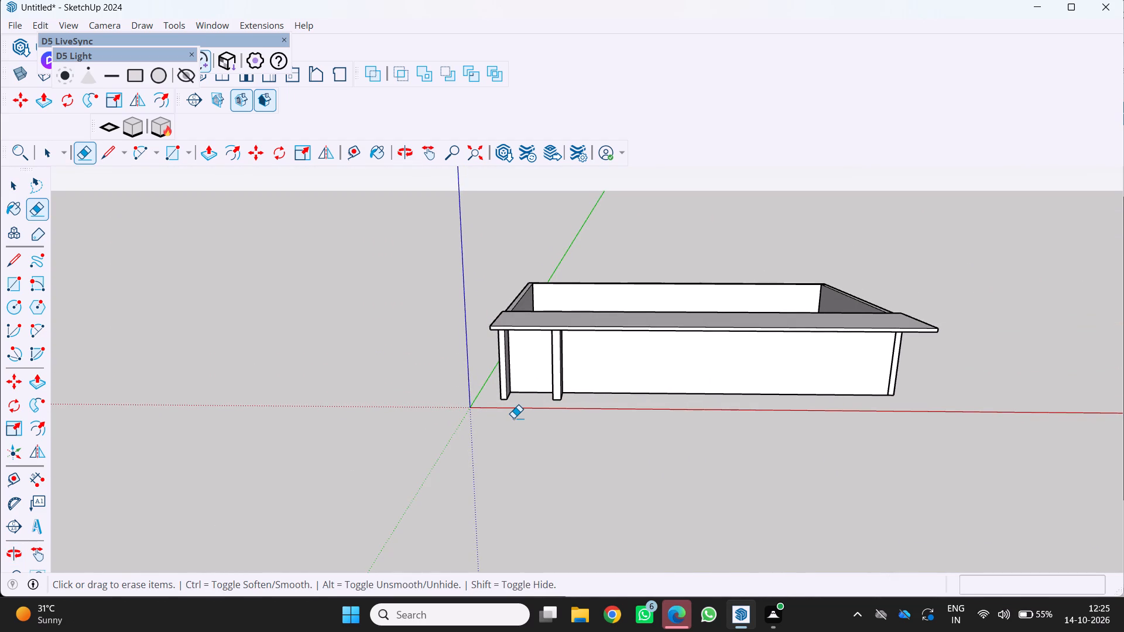
{"action": "scroll", "coordinate": [513, 418], "scroll_direction": "down", "scroll_amount": 2}
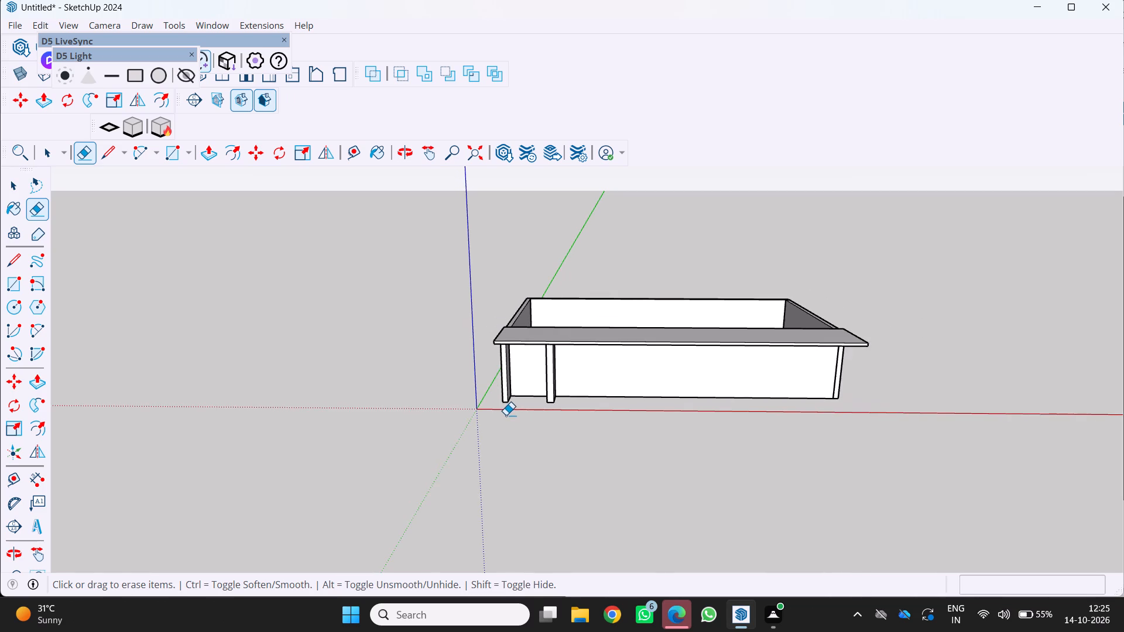
Draw a 30' by 50' rectangle across the underside of the walls, from the front-left outer corner to the opposite rear corner.
{"action": "middle_click_drag", "start_coordinate": [506, 415], "coordinate": [501, 260]}
{"action": "scroll", "coordinate": [396, 569], "scroll_direction": "up", "scroll_amount": 3}
{"action": "middle_click_drag", "start_coordinate": [397, 546], "coordinate": [361, 442]}
{"action": "scroll", "coordinate": [391, 535], "scroll_direction": "up", "scroll_amount": 1}
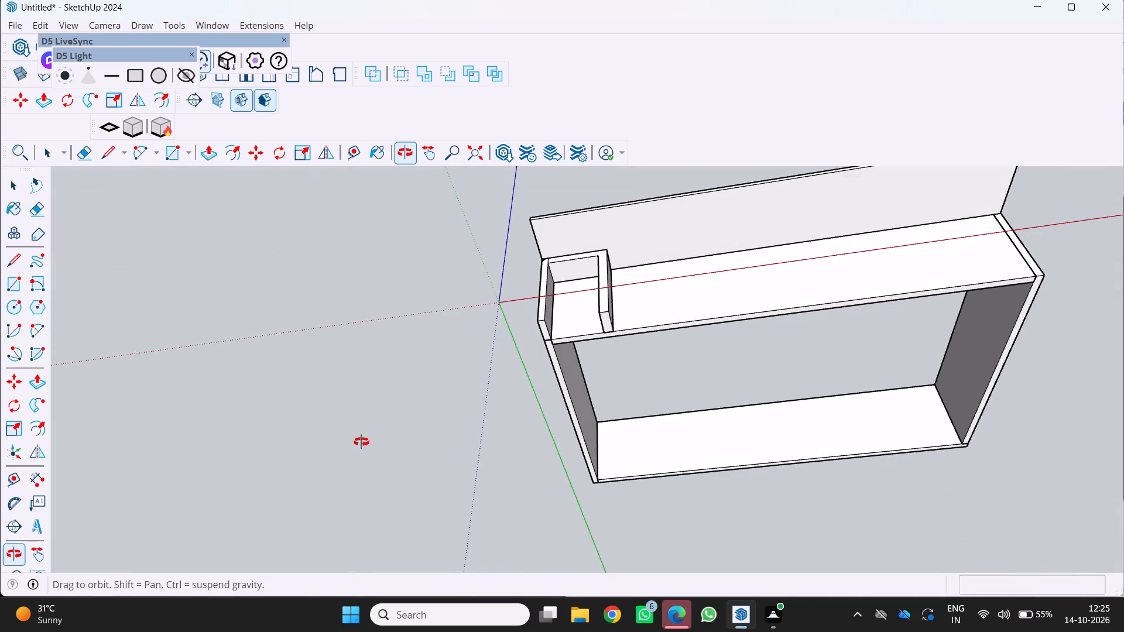
{"action": "middle_click_drag", "start_coordinate": [361, 442], "coordinate": [361, 442]}
{"action": "middle_click", "coordinate": [361, 442]}
{"action": "scroll", "coordinate": [415, 469], "scroll_direction": "up", "scroll_amount": 3}
{"action": "key", "text": "r"}
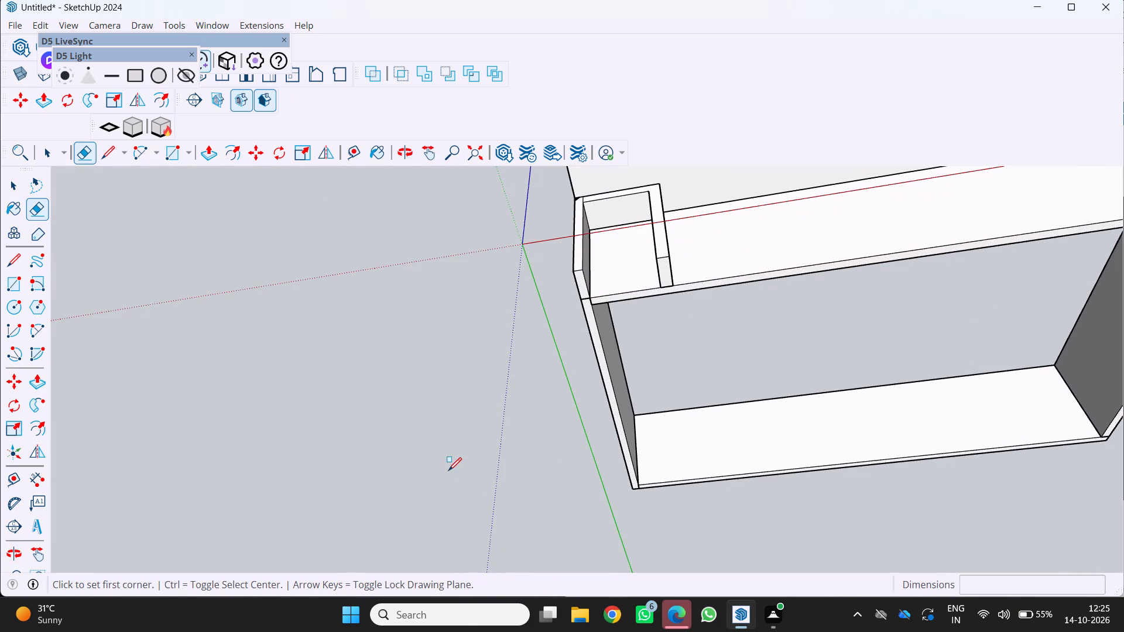
{"action": "scroll", "coordinate": [478, 408], "scroll_direction": "down", "scroll_amount": 9}
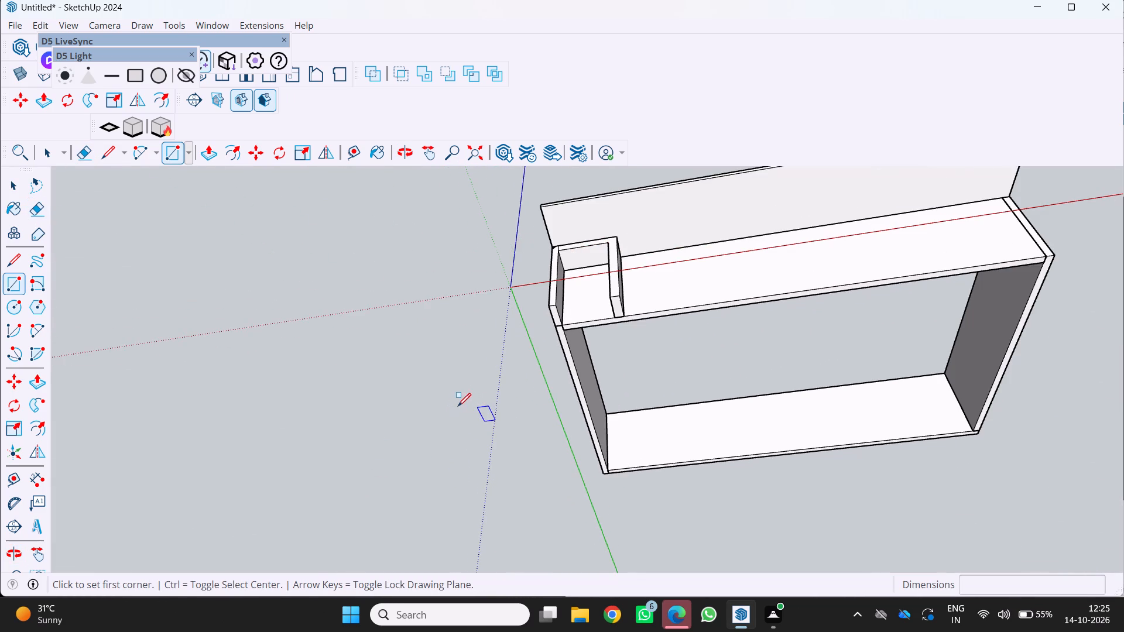
{"action": "scroll", "coordinate": [591, 366], "scroll_direction": "up", "scroll_amount": 10}
{"action": "scroll", "coordinate": [529, 307], "scroll_direction": "up", "scroll_amount": 3}
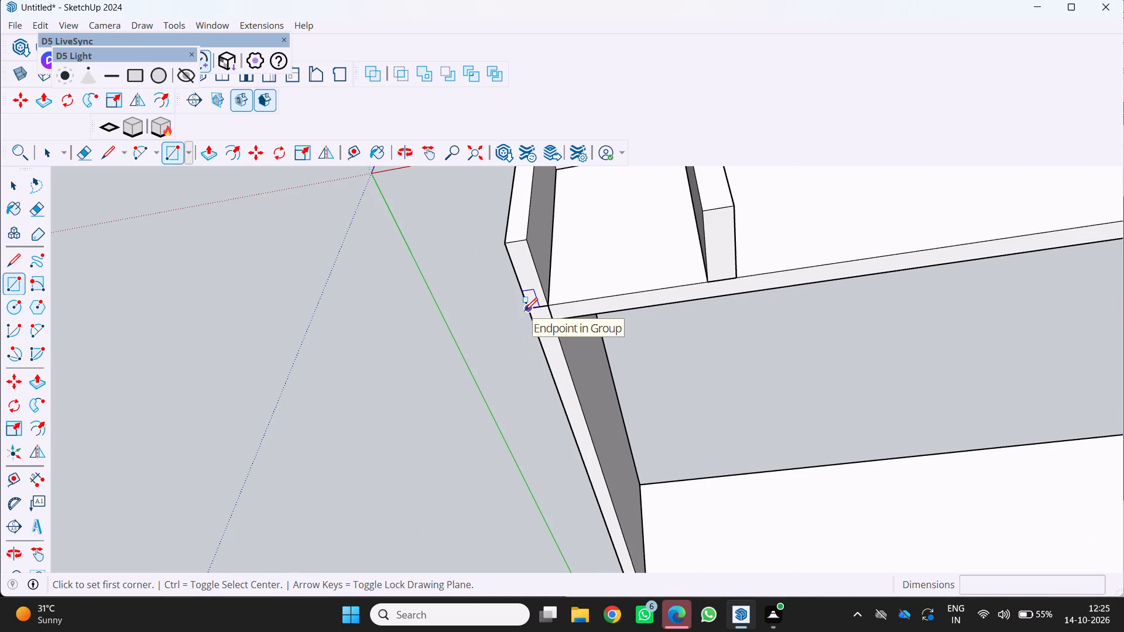
{"action": "left_click", "coordinate": [527, 311]}
{"action": "scroll", "coordinate": [534, 317], "scroll_direction": "down", "scroll_amount": 11}
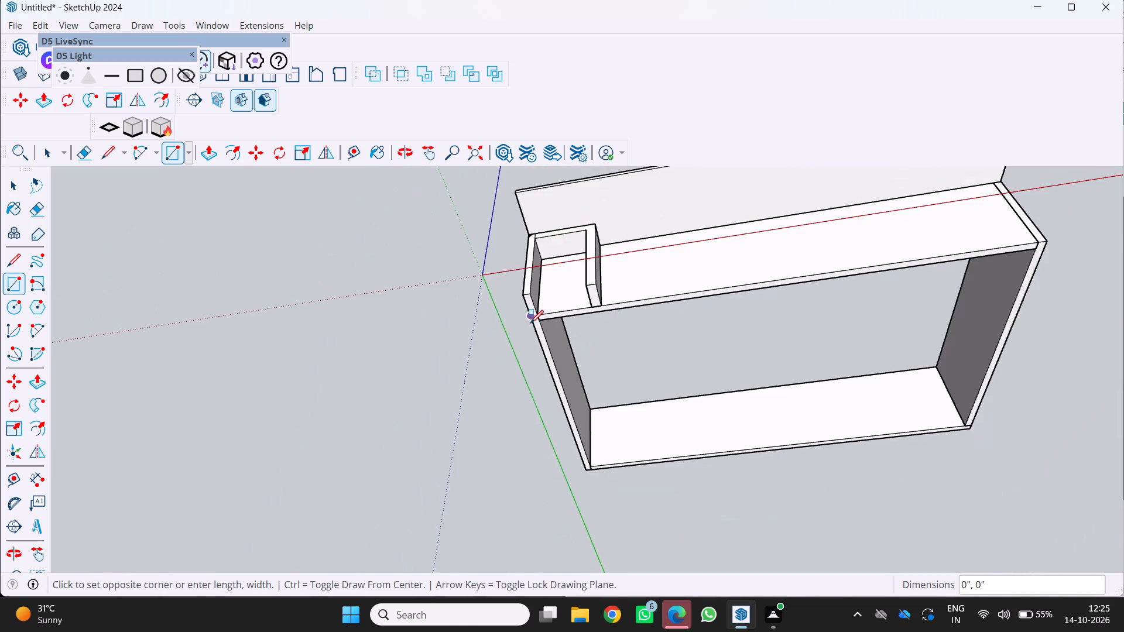
{"action": "scroll", "coordinate": [530, 323], "scroll_direction": "down", "scroll_amount": 6}
{"action": "scroll", "coordinate": [744, 372], "scroll_direction": "up", "scroll_amount": 8}
{"action": "scroll", "coordinate": [854, 407], "scroll_direction": "up", "scroll_amount": 2}
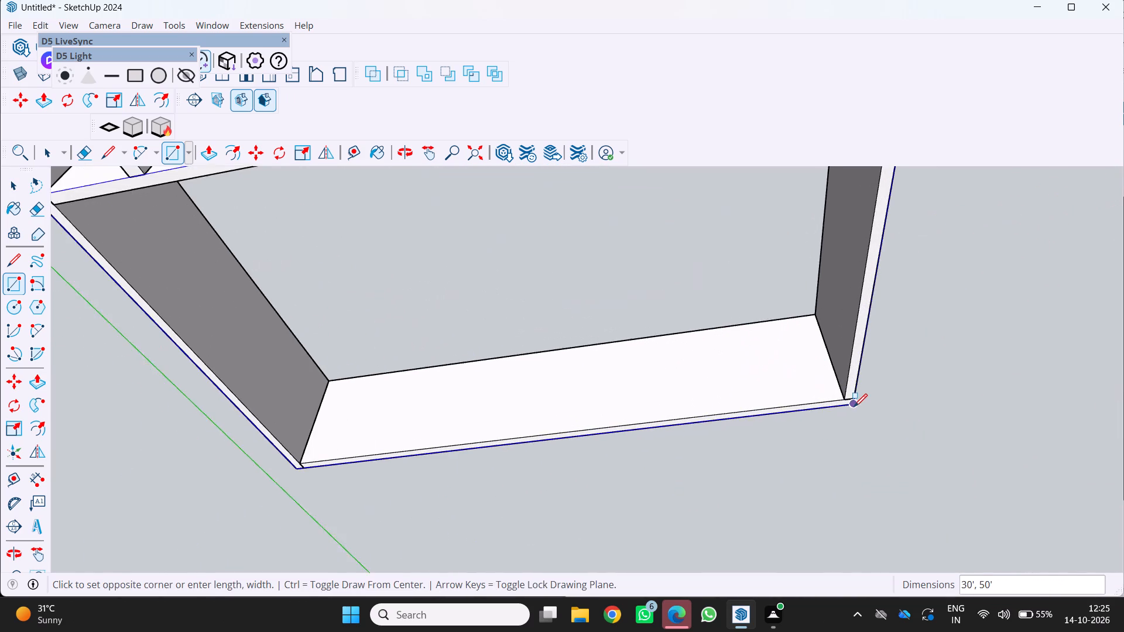
{"action": "left_click", "coordinate": [850, 406]}
Push/Pull the rectangle under the walls downward about 1' to form the base slab.
{"action": "scroll", "coordinate": [803, 415], "scroll_direction": "down", "scroll_amount": 4}
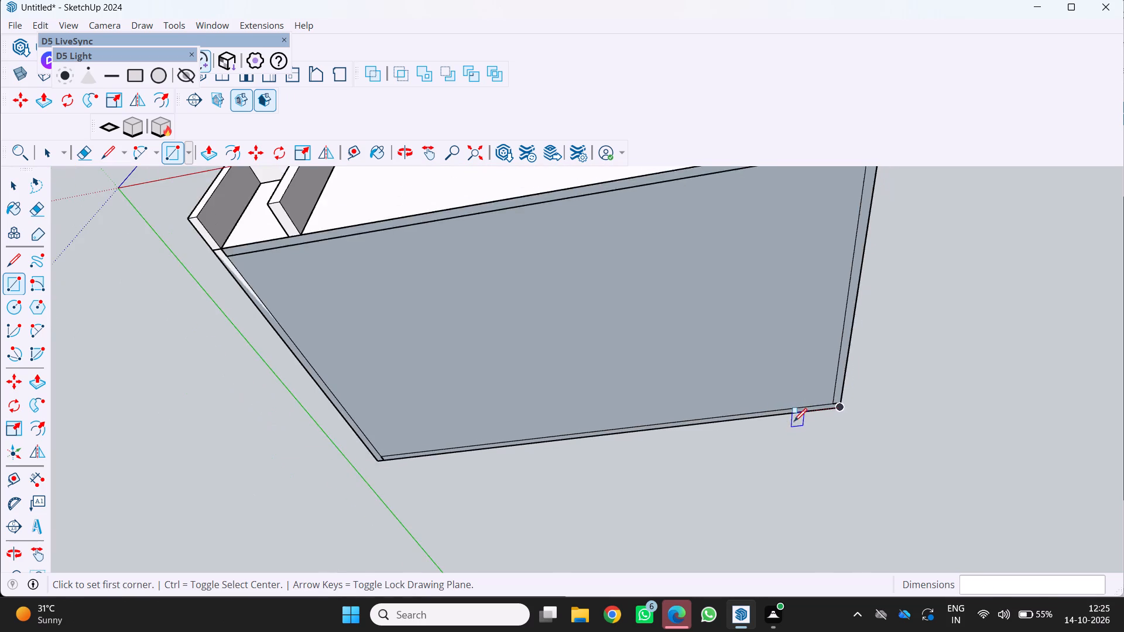
{"action": "scroll", "coordinate": [739, 394], "scroll_direction": "down", "scroll_amount": 6}
{"action": "key", "text": "p"}
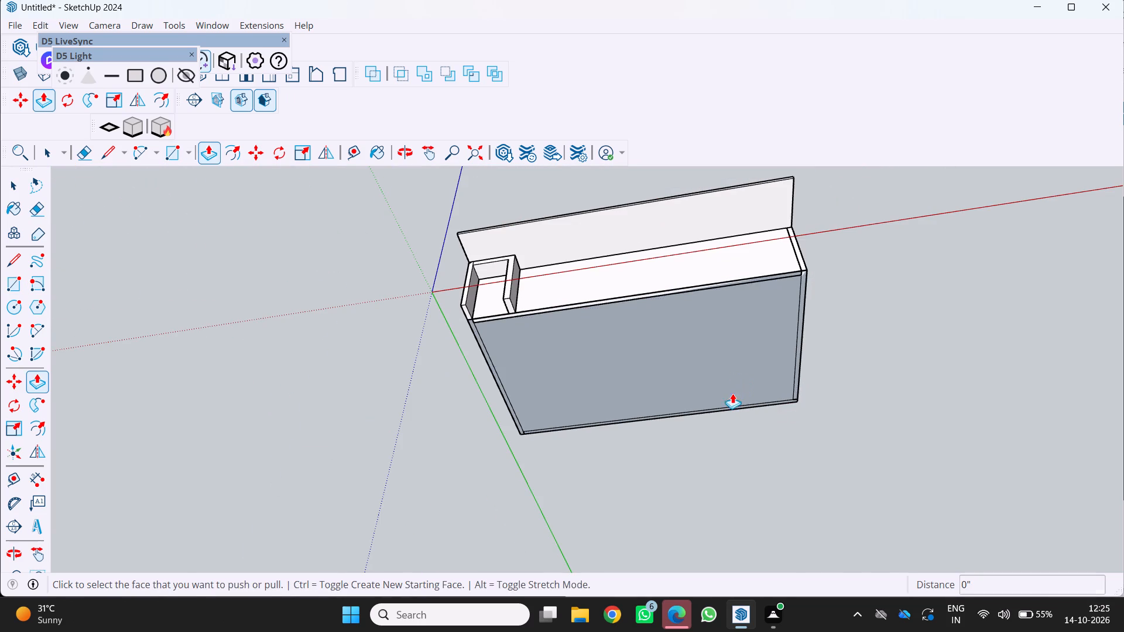
{"action": "left_click", "coordinate": [724, 368]}
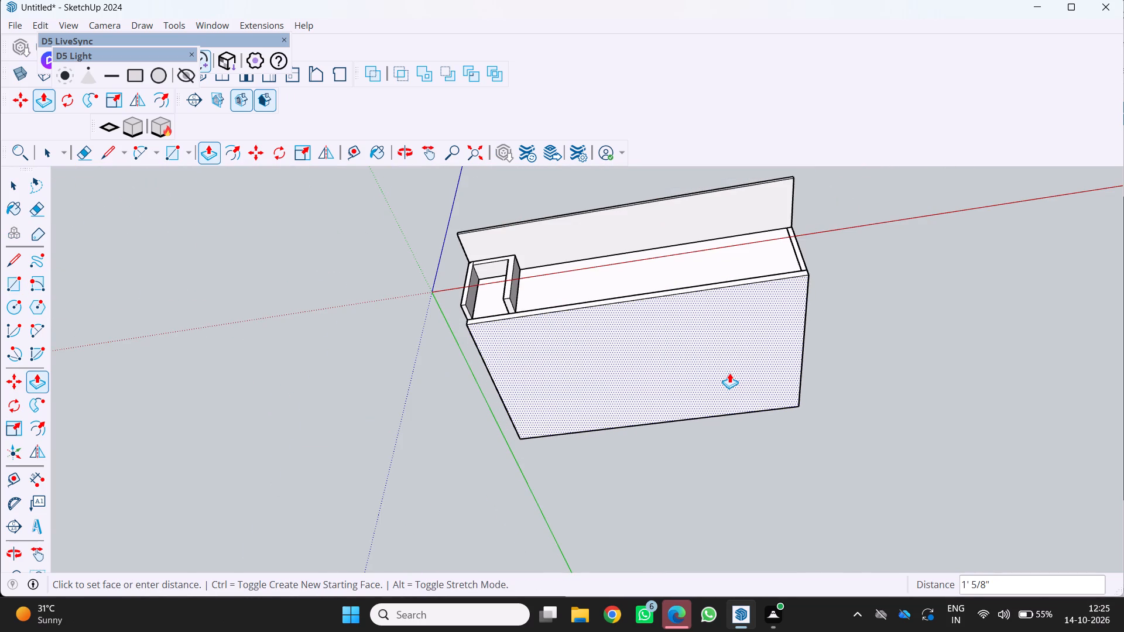
{"action": "left_click", "coordinate": [729, 373]}
Push the overhang slab's front face back toward the walls by about 3' 10" to shorten its projection.
{"action": "scroll", "coordinate": [566, 407], "scroll_direction": "down", "scroll_amount": 4}
{"action": "middle_click_drag", "start_coordinate": [563, 403], "coordinate": [598, 512]}
{"action": "middle_click", "coordinate": [597, 515]}
{"action": "middle_click", "coordinate": [595, 519]}
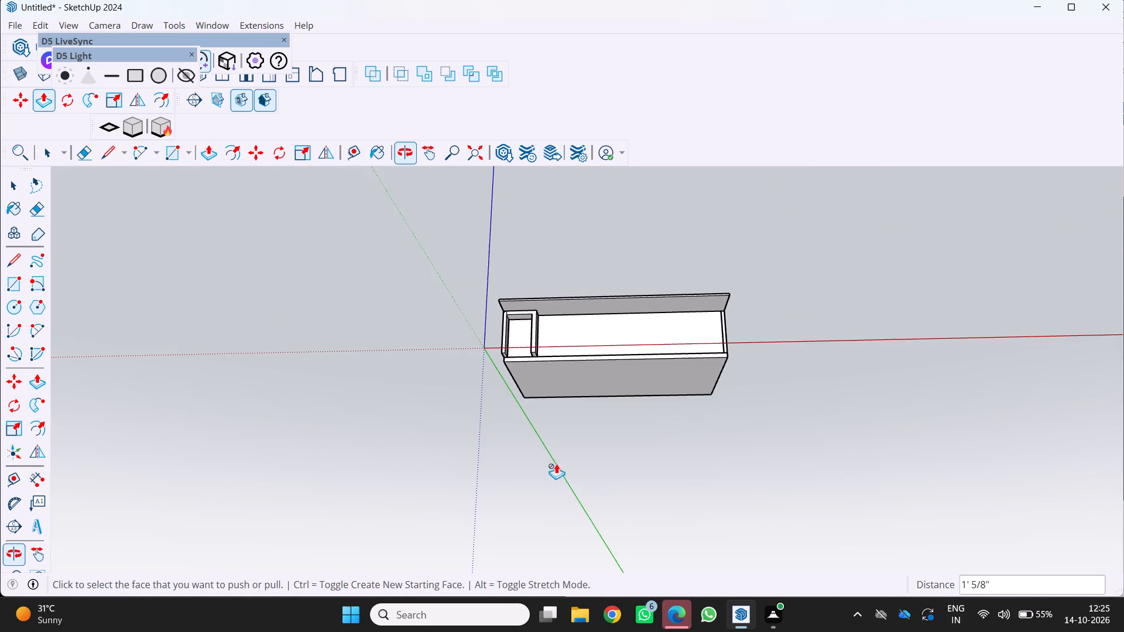
{"action": "scroll", "coordinate": [500, 394], "scroll_direction": "up", "scroll_amount": 2}
{"action": "middle_click_drag", "start_coordinate": [497, 384], "coordinate": [506, 521]}
{"action": "middle_click", "coordinate": [506, 521]}
{"action": "scroll", "coordinate": [557, 427], "scroll_direction": "up", "scroll_amount": 3}
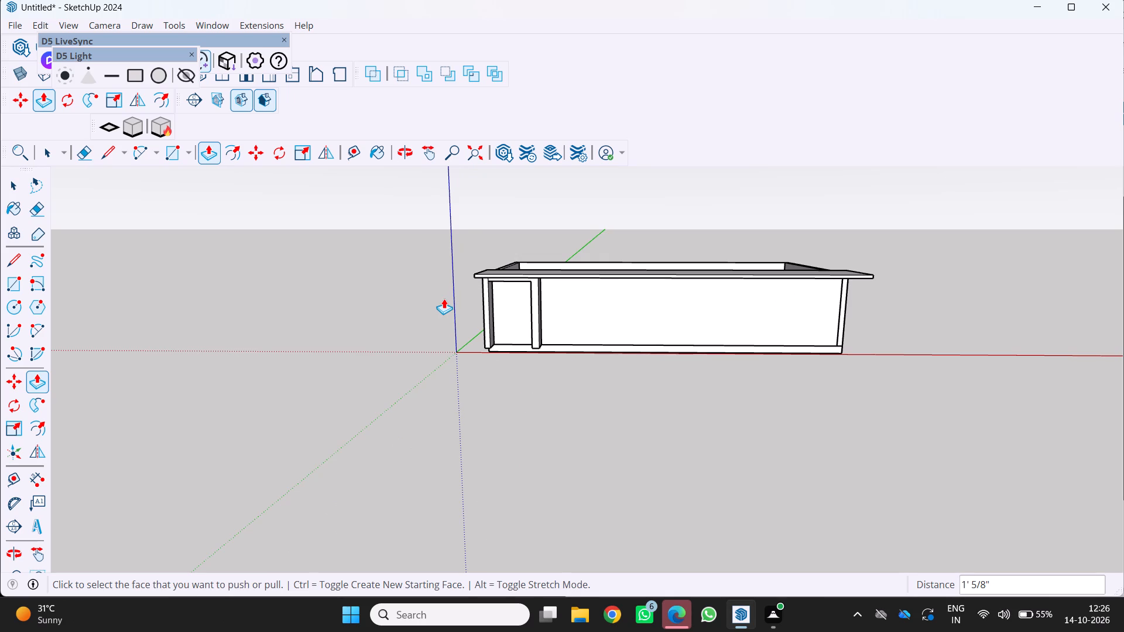
{"action": "scroll", "coordinate": [543, 291], "scroll_direction": "down", "scroll_amount": 1}
{"action": "middle_click_drag", "start_coordinate": [489, 284], "coordinate": [474, 239]}
{"action": "middle_click", "coordinate": [474, 239]}
{"action": "scroll", "coordinate": [519, 276], "scroll_direction": "up", "scroll_amount": 2}
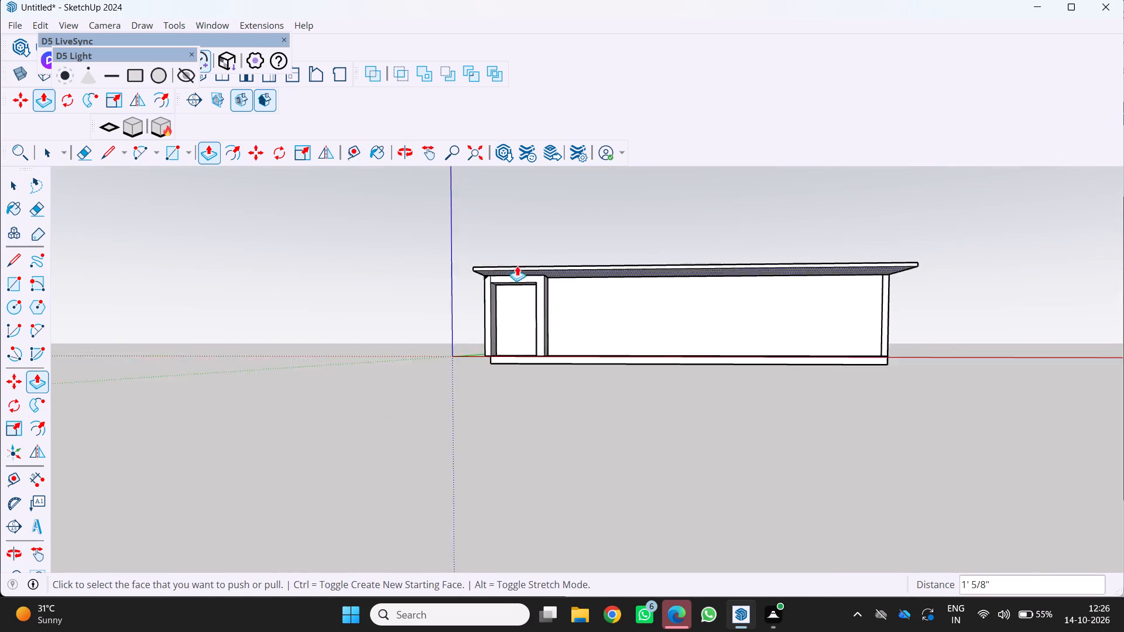
{"action": "scroll", "coordinate": [517, 266], "scroll_direction": "up", "scroll_amount": 5}
{"action": "scroll", "coordinate": [417, 277], "scroll_direction": "up", "scroll_amount": 7}
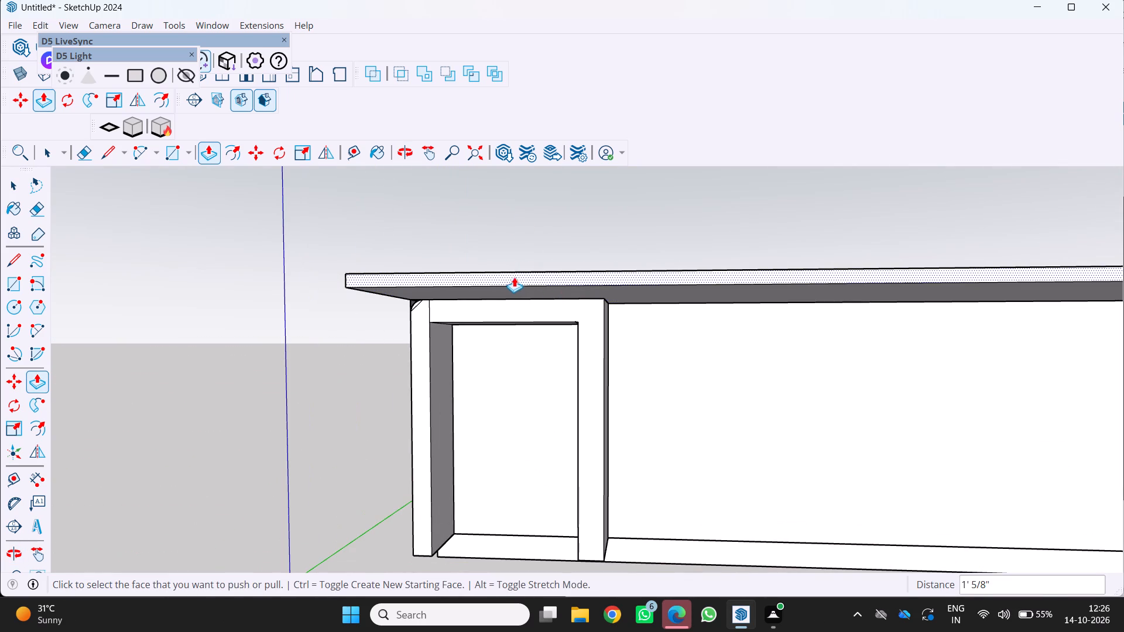
{"action": "left_click", "coordinate": [513, 276]}
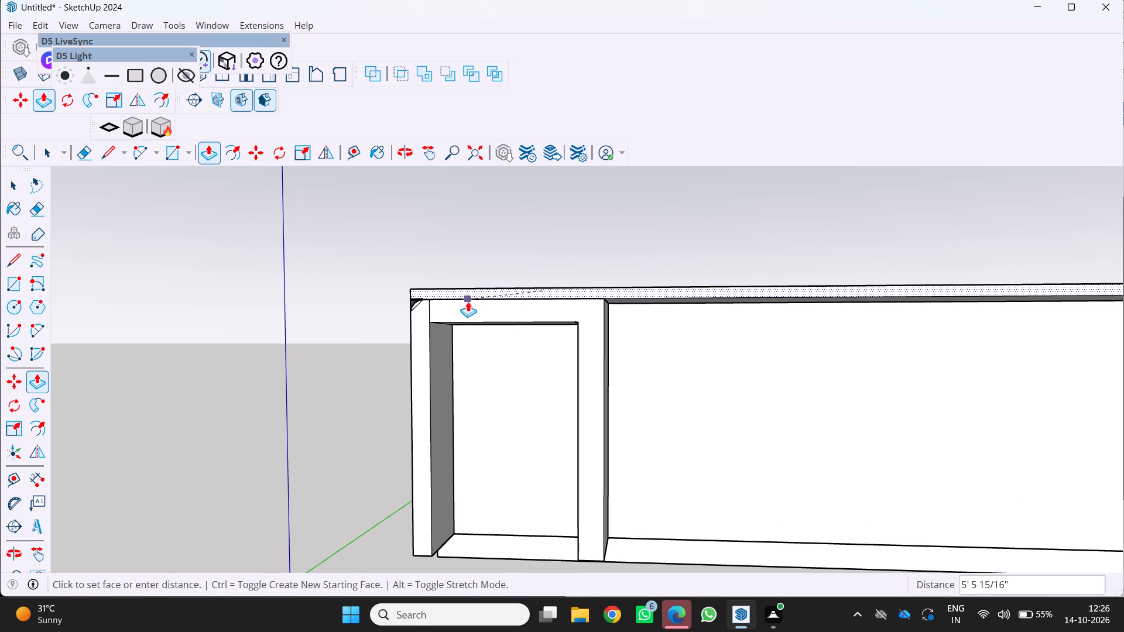
{"action": "key", "text": "Escape"}
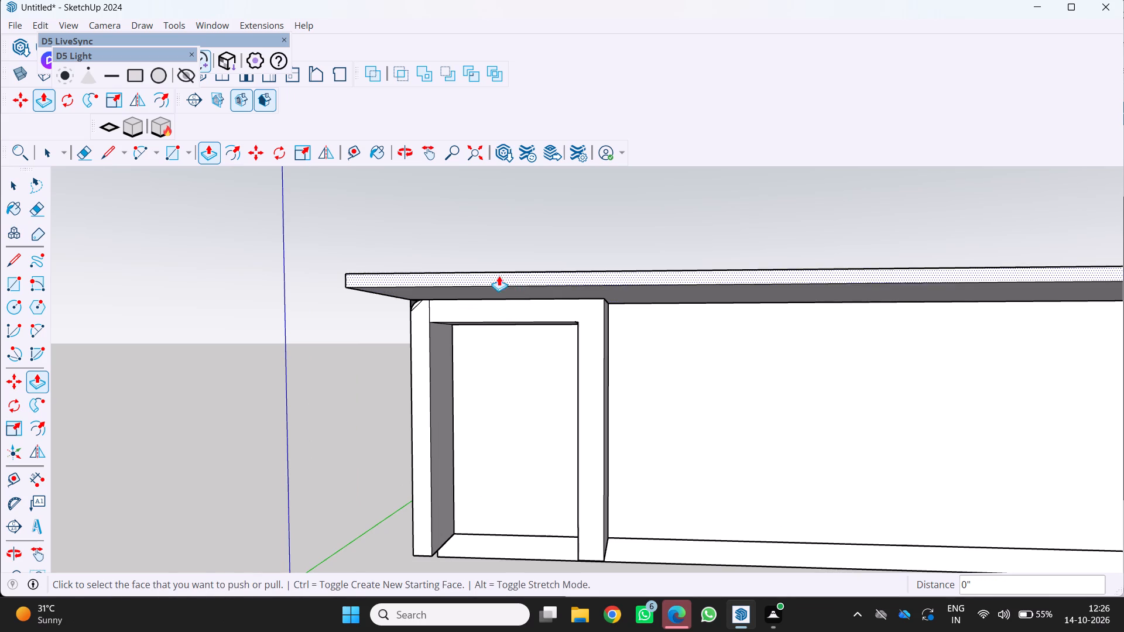
{"action": "left_click", "coordinate": [497, 272]}
{"action": "left_click", "coordinate": [526, 276]}
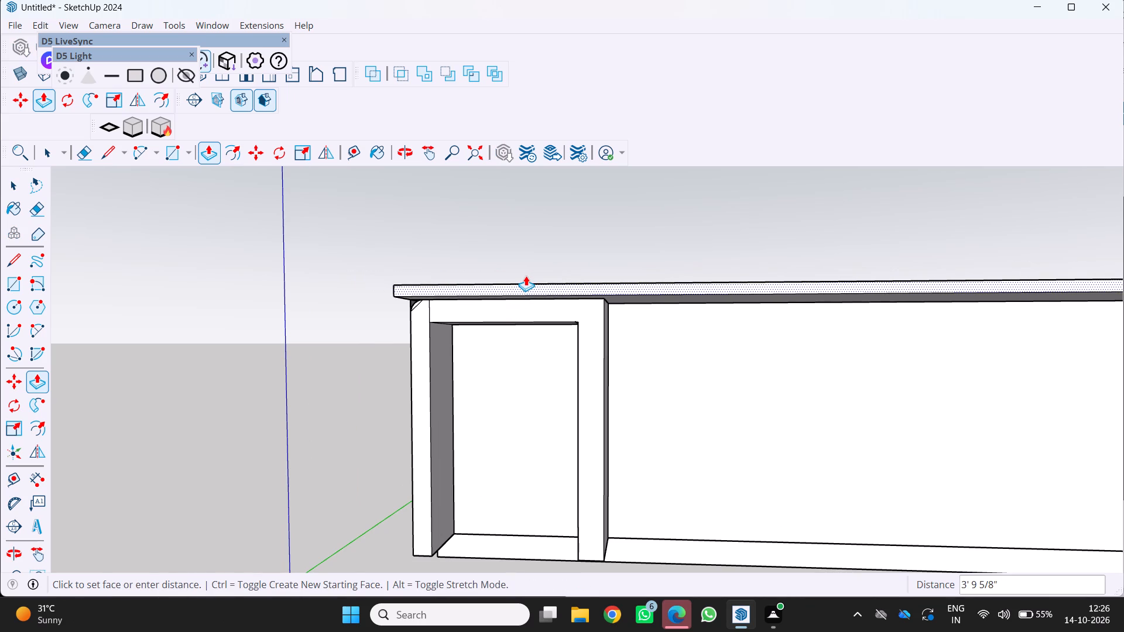
Open the group of the projecting frame at the front for editing and select all of its connected geometry.
{"action": "scroll", "coordinate": [452, 334], "scroll_direction": "down", "scroll_amount": 4}
{"action": "middle_click_drag", "start_coordinate": [430, 331], "coordinate": [389, 246]}
{"action": "middle_click", "coordinate": [389, 246]}
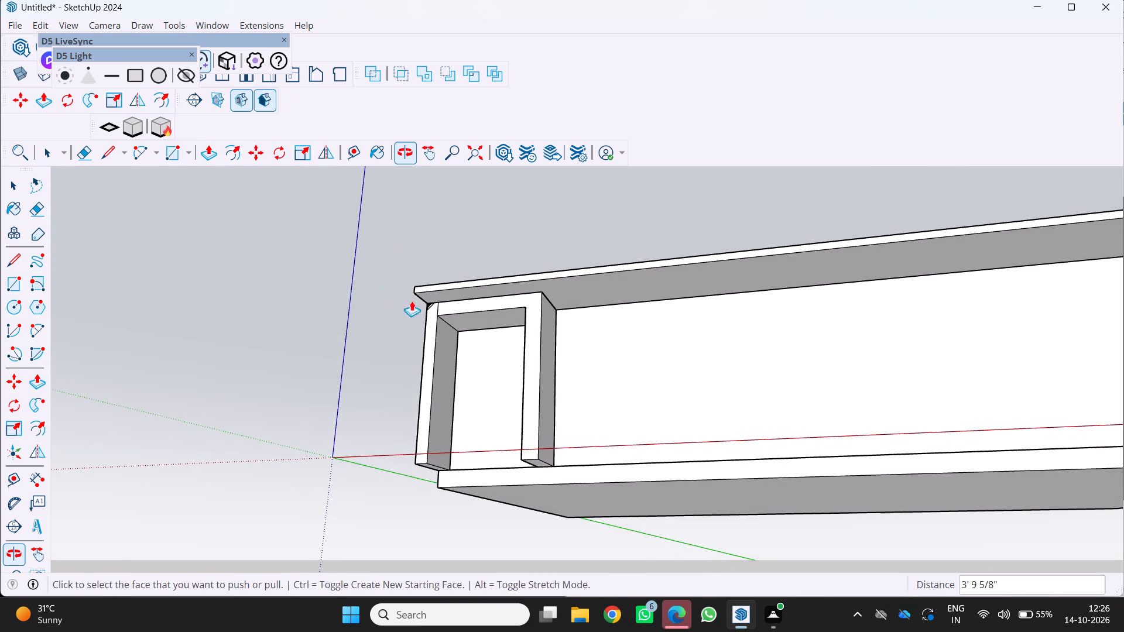
{"action": "key", "text": "space"}
{"action": "scroll", "coordinate": [364, 300], "scroll_direction": "down", "scroll_amount": 3}
{"action": "middle_click_drag", "start_coordinate": [364, 290], "coordinate": [396, 335]}
{"action": "middle_click_drag", "start_coordinate": [396, 337], "coordinate": [403, 355]}
{"action": "scroll", "coordinate": [397, 340], "scroll_direction": "down", "scroll_amount": 3}
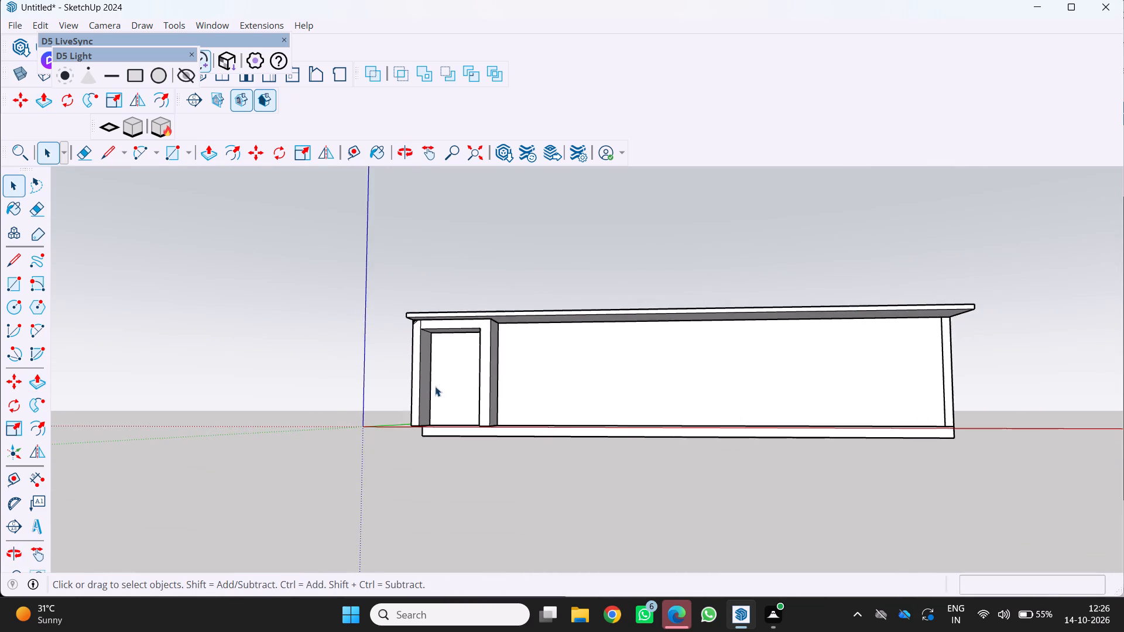
{"action": "scroll", "coordinate": [435, 383], "scroll_direction": "up", "scroll_amount": 3}
{"action": "middle_click_drag", "start_coordinate": [438, 380], "coordinate": [482, 408]}
{"action": "middle_click", "coordinate": [482, 408]}
{"action": "scroll", "coordinate": [517, 367], "scroll_direction": "up", "scroll_amount": 4}
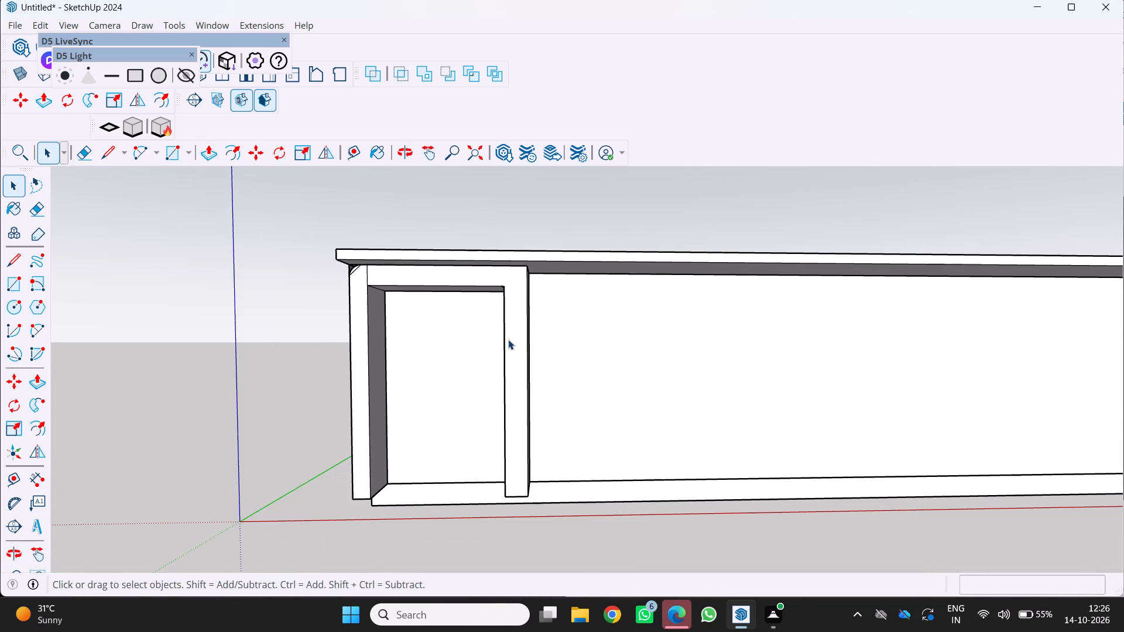
{"action": "double_click", "coordinate": [515, 313]}
{"action": "left_click", "coordinate": [515, 313]}
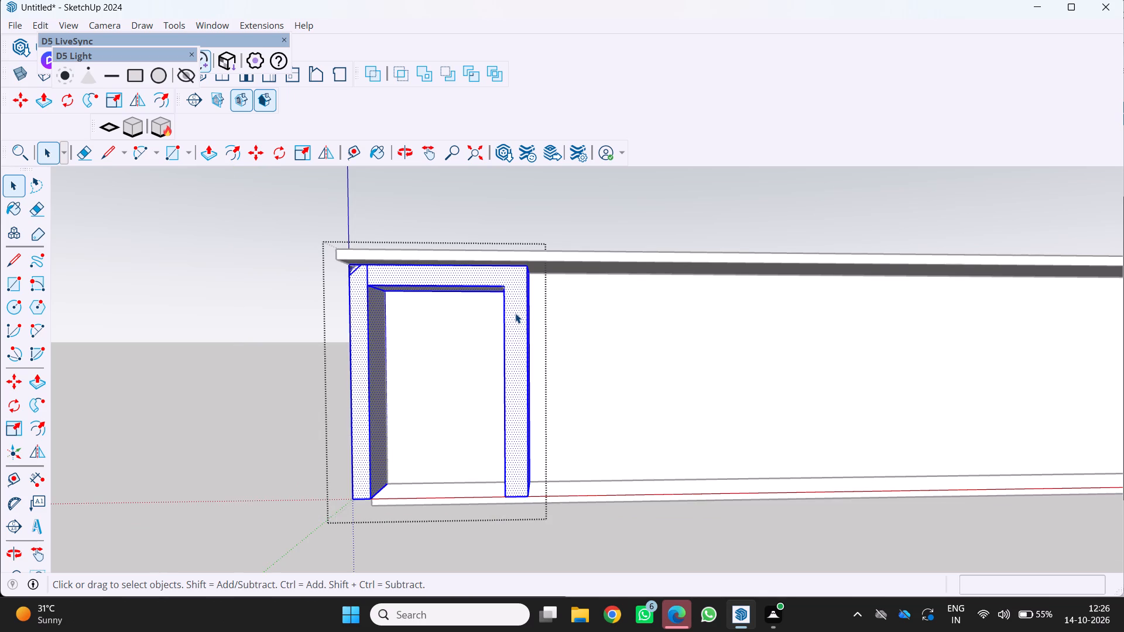
{"action": "left_click", "coordinate": [515, 313]}
{"action": "triple_click", "coordinate": [513, 315]}
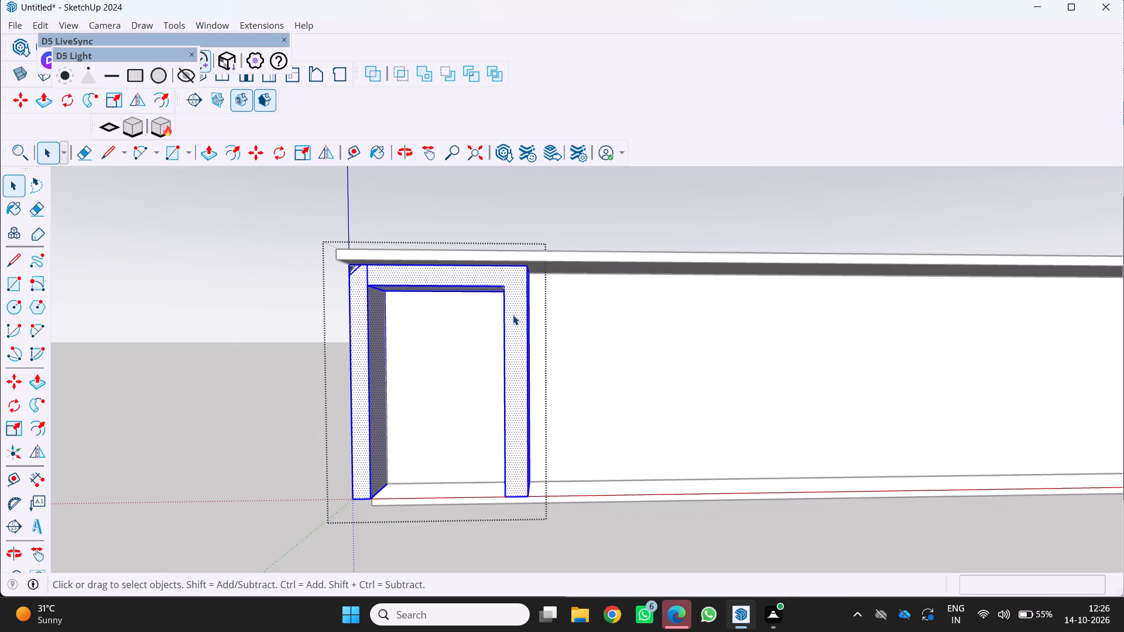
{"action": "double_click", "coordinate": [514, 315]}
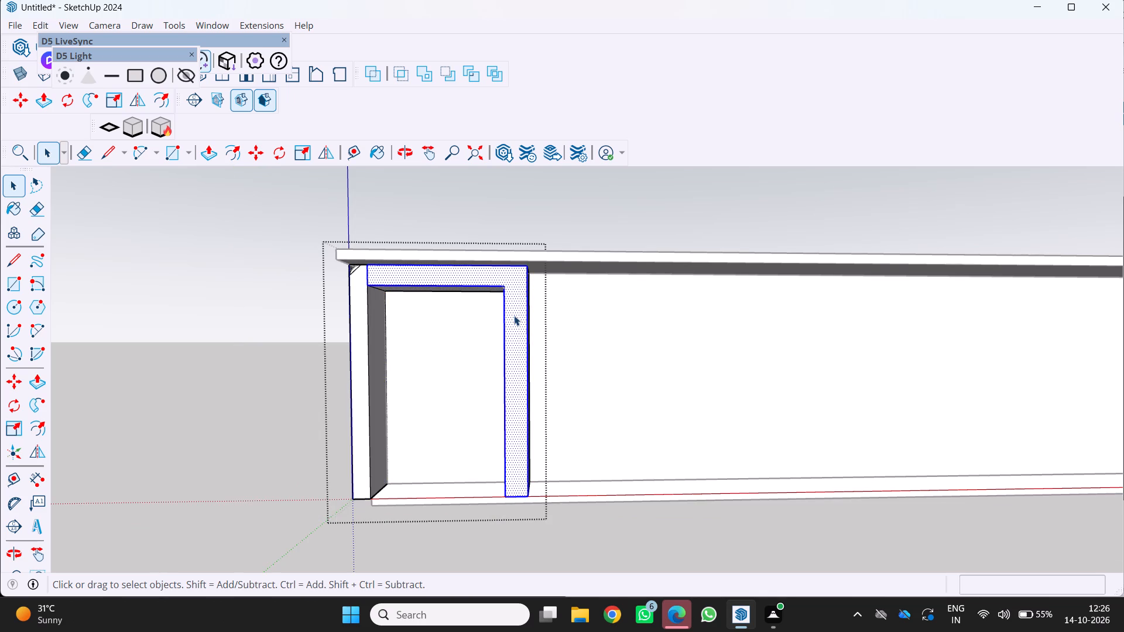
{"action": "double_click", "coordinate": [514, 315]}
{"action": "double_click", "coordinate": [514, 315]}
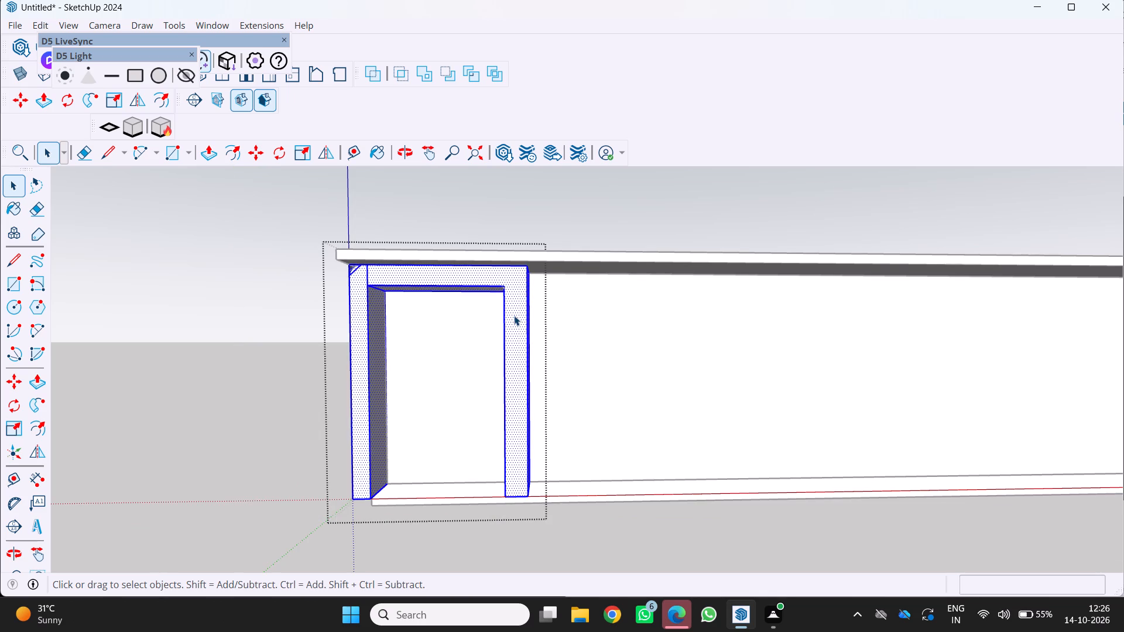
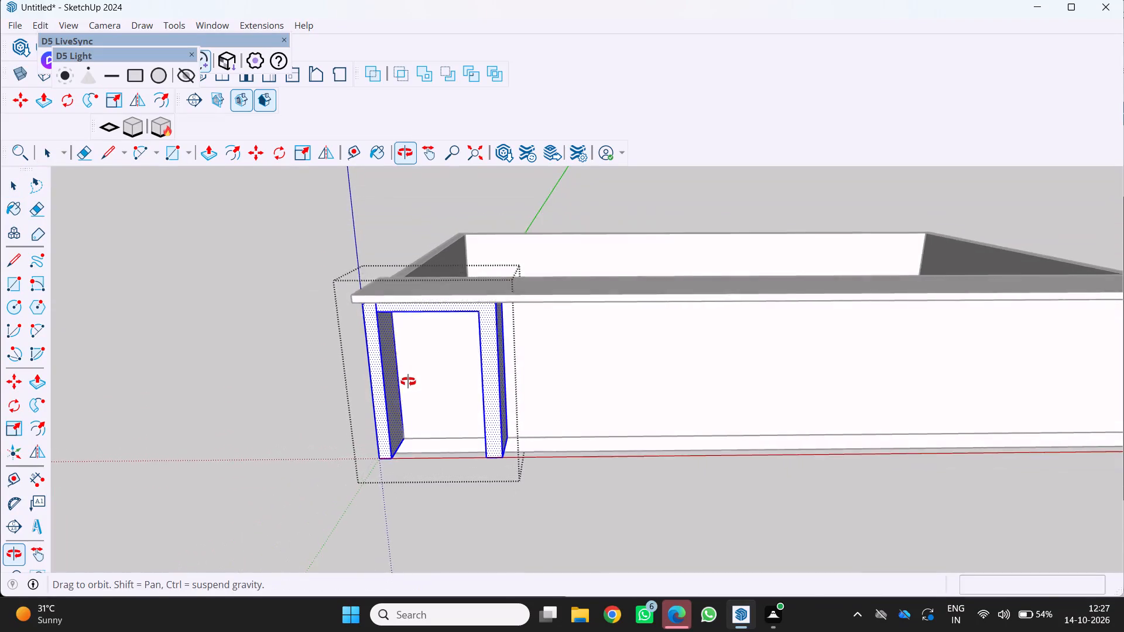
Delete the selected geometry of the projecting front frame.
{"action": "scroll", "coordinate": [407, 382], "scroll_direction": "up", "scroll_amount": 3}
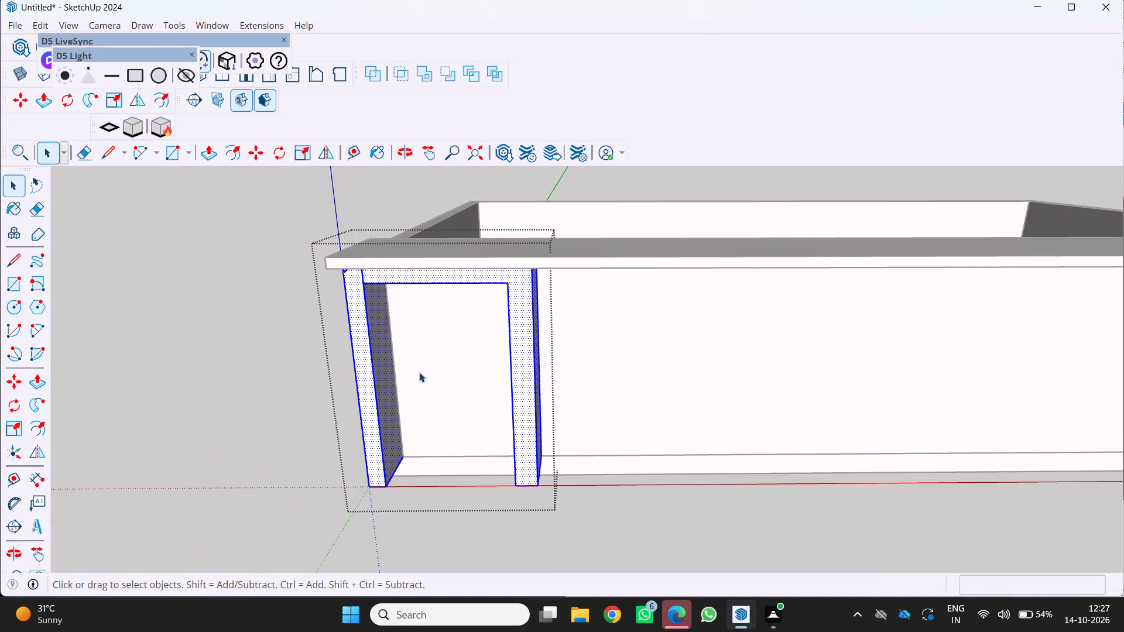
{"action": "scroll", "coordinate": [419, 372], "scroll_direction": "down", "scroll_amount": 2}
{"action": "middle_click_drag", "start_coordinate": [419, 372], "coordinate": [423, 297]}
{"action": "middle_click", "coordinate": [423, 297]}
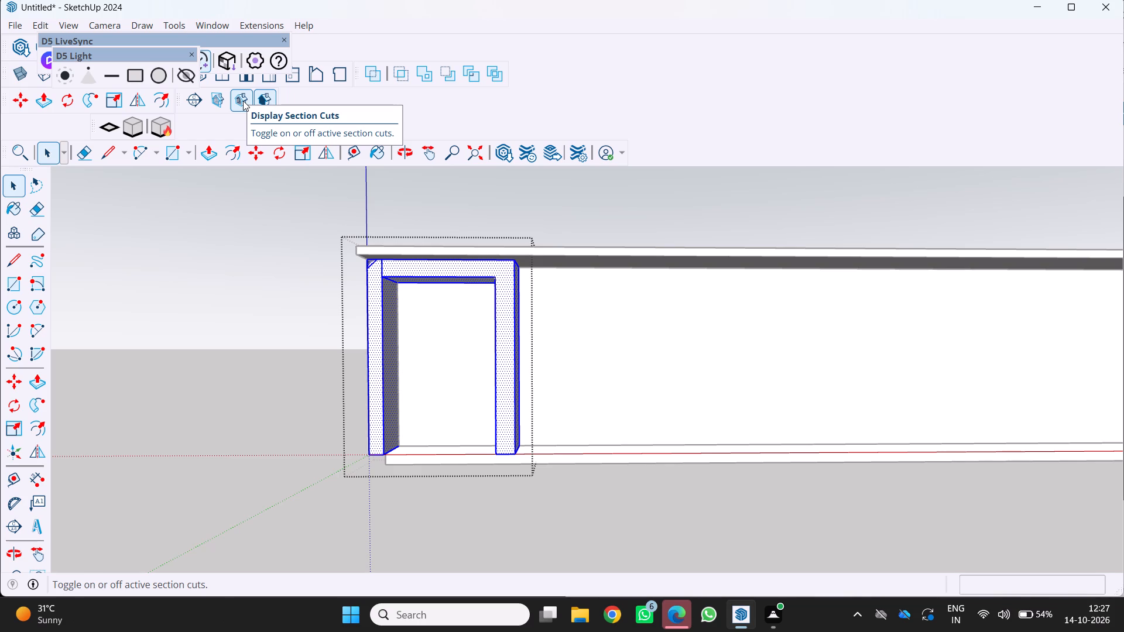
{"action": "scroll", "coordinate": [324, 241], "scroll_direction": "down", "scroll_amount": 3}
{"action": "middle_click_drag", "start_coordinate": [341, 234], "coordinate": [356, 281]}
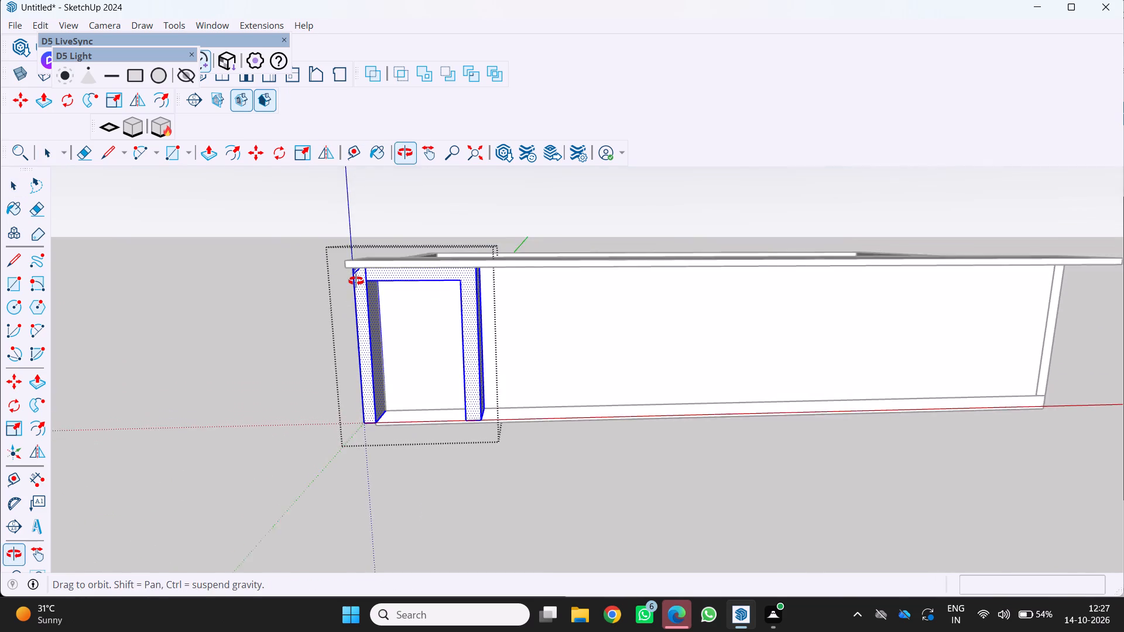
{"action": "middle_click_drag", "start_coordinate": [356, 281], "coordinate": [358, 281]}
{"action": "scroll", "coordinate": [382, 279], "scroll_direction": "up", "scroll_amount": 3}
{"action": "scroll", "coordinate": [461, 260], "scroll_direction": "up", "scroll_amount": 2}
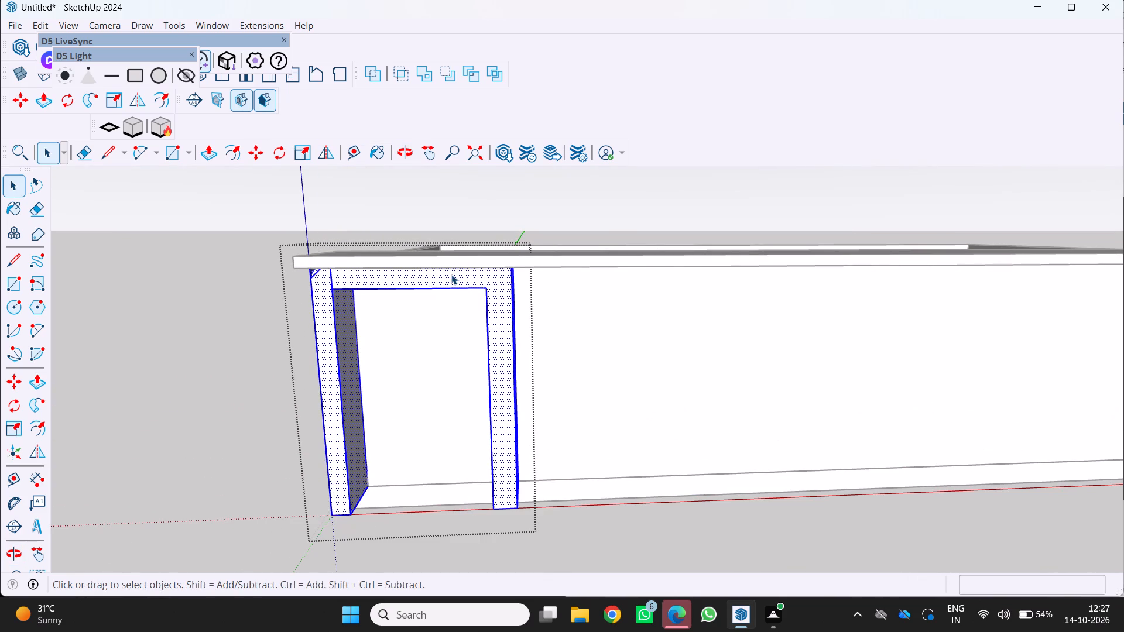
{"action": "key", "text": "Delete"}
Draw a 9" by 10' 1" rectangle on the front end of the left side wall, between the base slab and the overhang.
{"action": "middle_click_drag", "start_coordinate": [359, 326], "coordinate": [397, 238]}
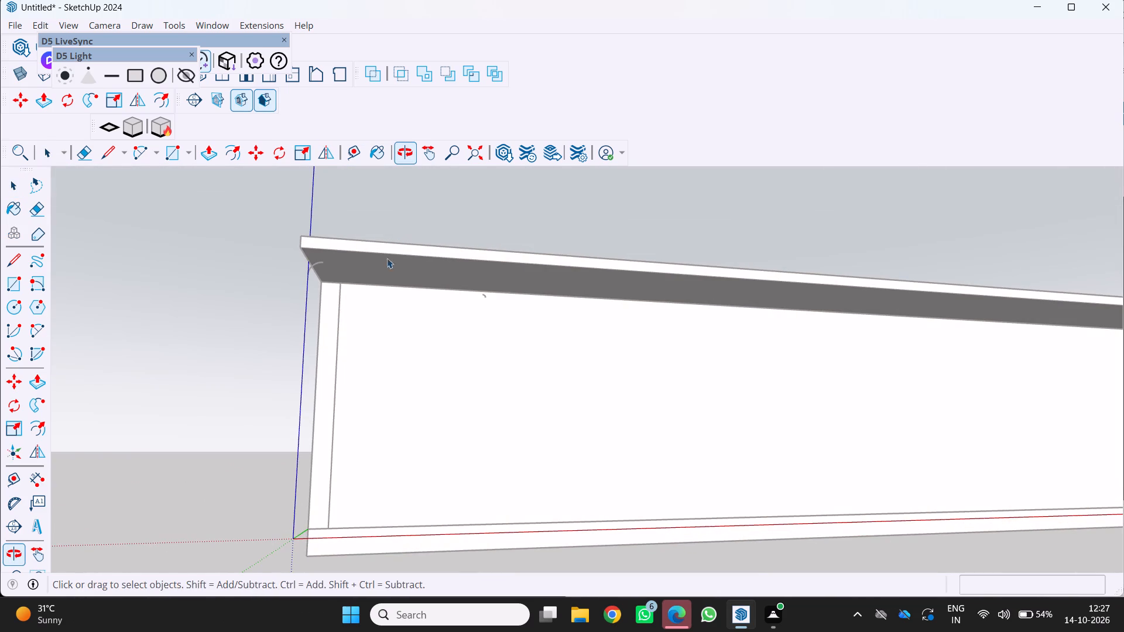
{"action": "scroll", "coordinate": [285, 403], "scroll_direction": "down", "scroll_amount": 5}
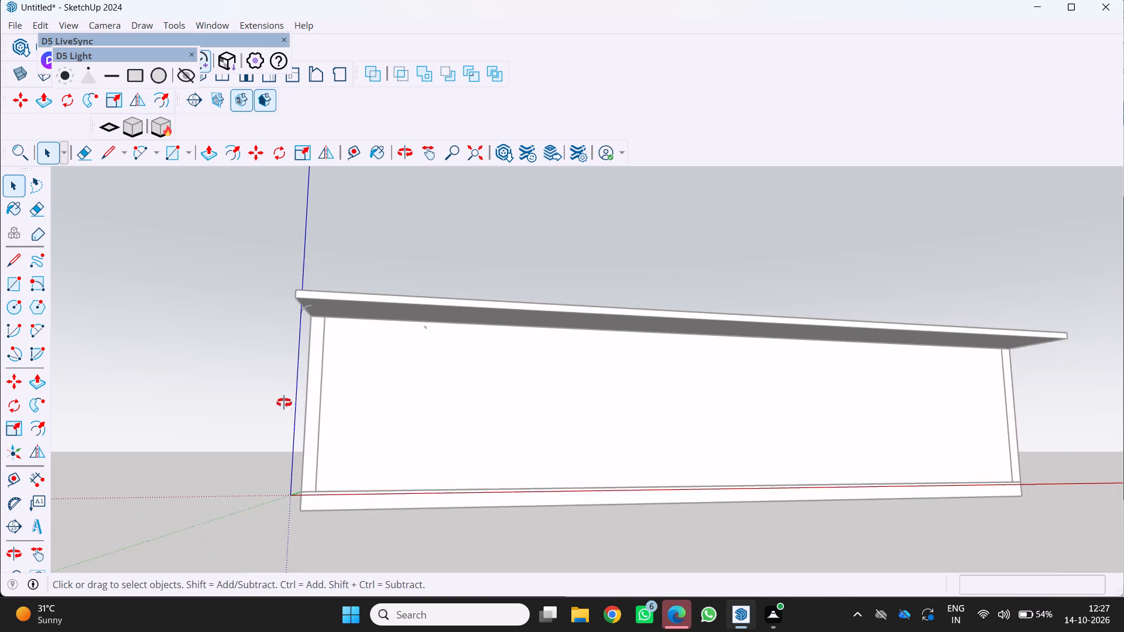
{"action": "middle_click_drag", "start_coordinate": [284, 403], "coordinate": [271, 479]}
{"action": "scroll", "coordinate": [292, 485], "scroll_direction": "down", "scroll_amount": 2}
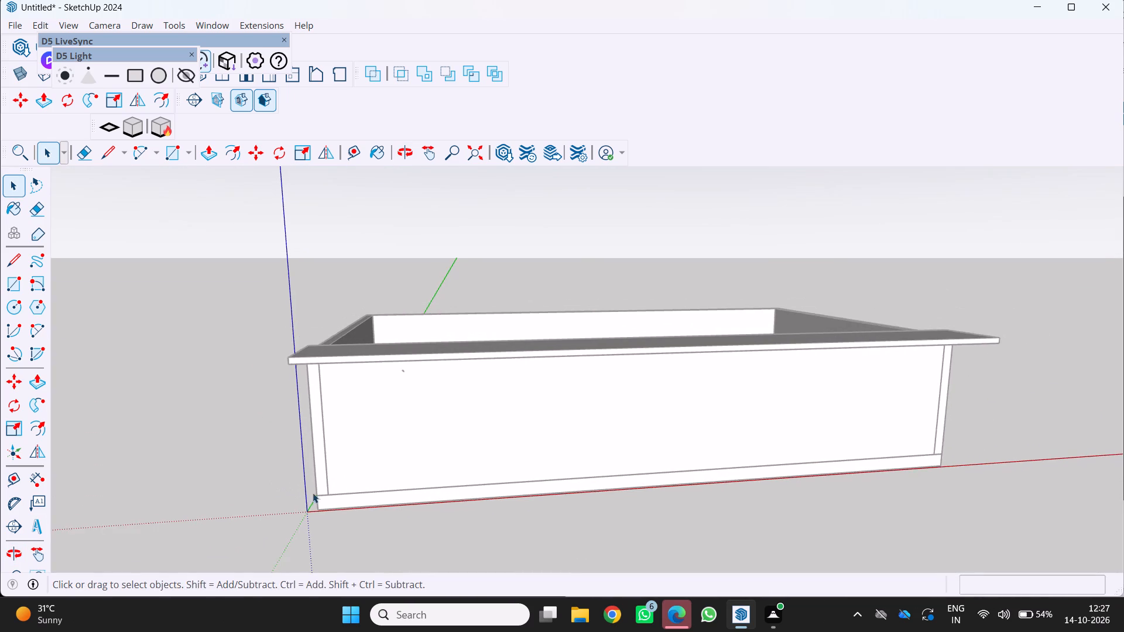
{"action": "scroll", "coordinate": [310, 497], "scroll_direction": "up", "scroll_amount": 2}
{"action": "key", "text": "r"}
{"action": "scroll", "coordinate": [323, 530], "scroll_direction": "up", "scroll_amount": 6}
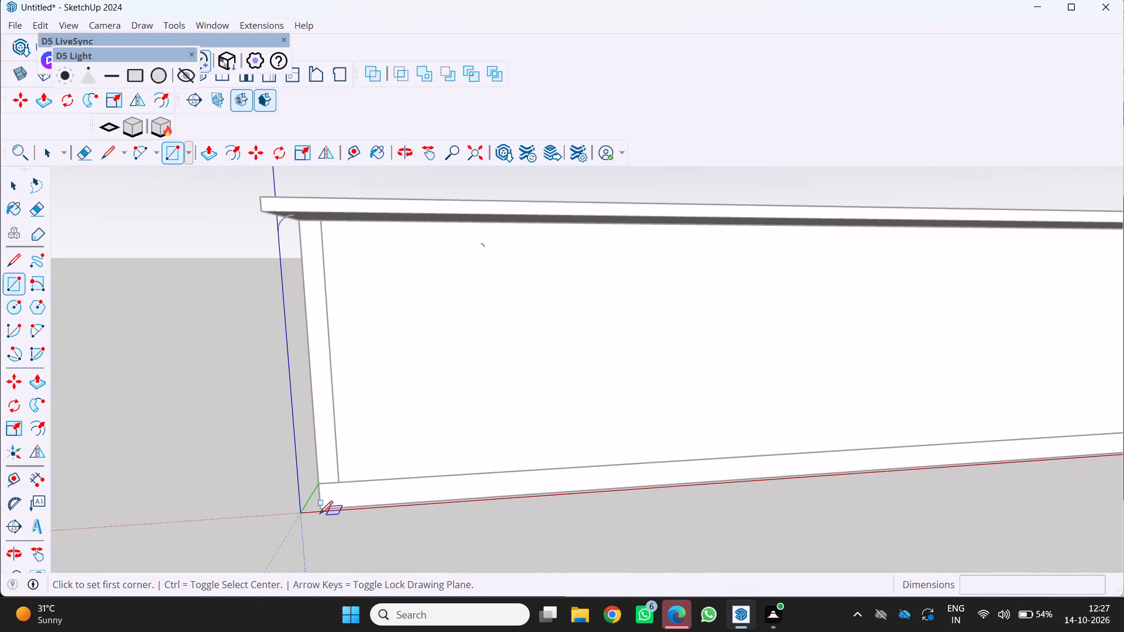
{"action": "left_click", "coordinate": [317, 490]}
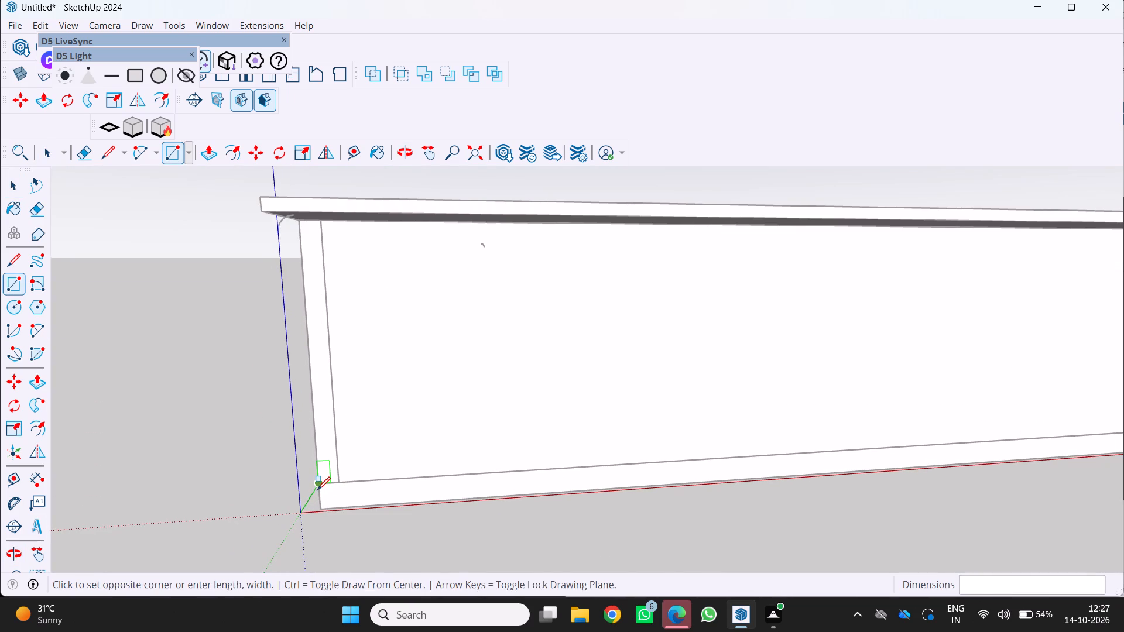
{"action": "left_click", "coordinate": [324, 222]}
{"action": "scroll", "coordinate": [288, 251], "scroll_direction": "up", "scroll_amount": 6}
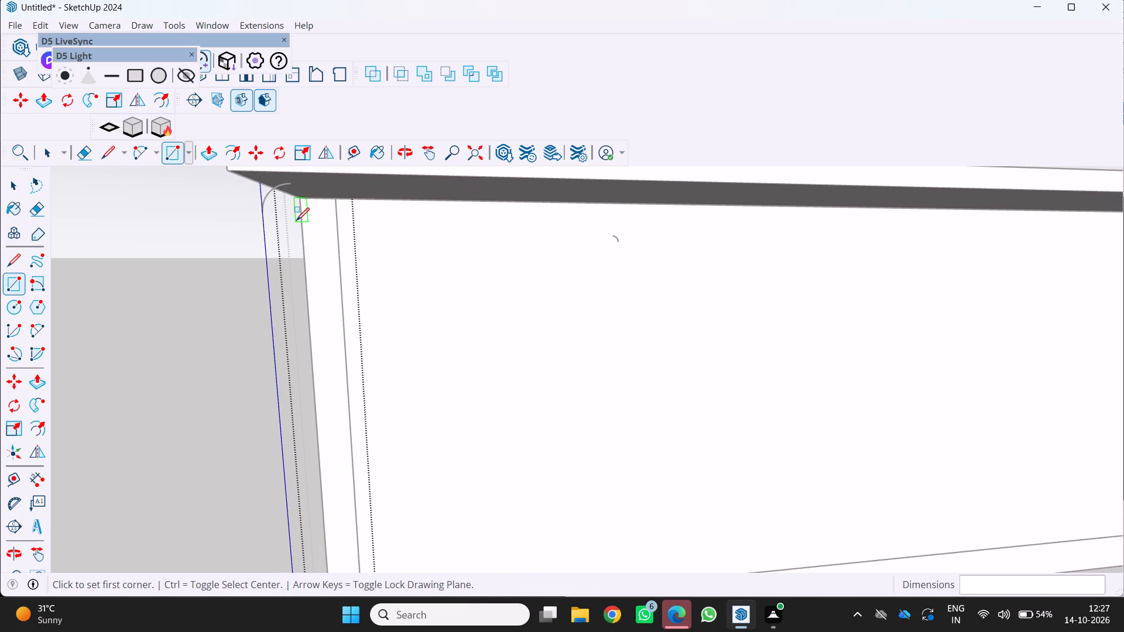
{"action": "left_click_drag", "start_coordinate": [303, 199], "coordinate": [307, 204]}
{"action": "scroll", "coordinate": [316, 344], "scroll_direction": "down", "scroll_amount": 4}
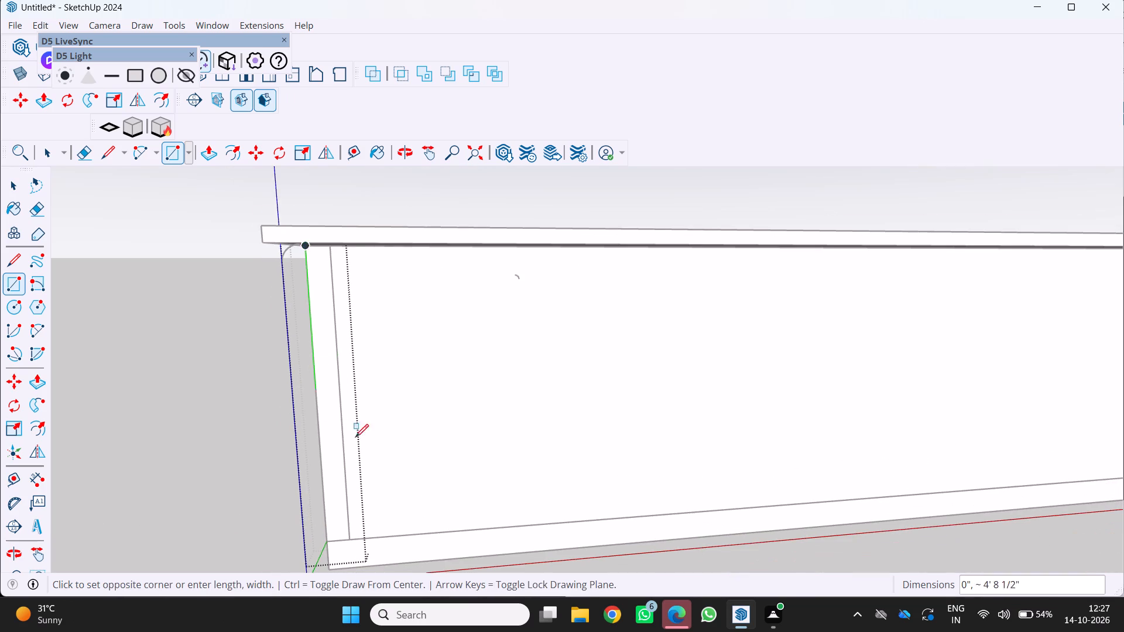
{"action": "left_click", "coordinate": [353, 537]}
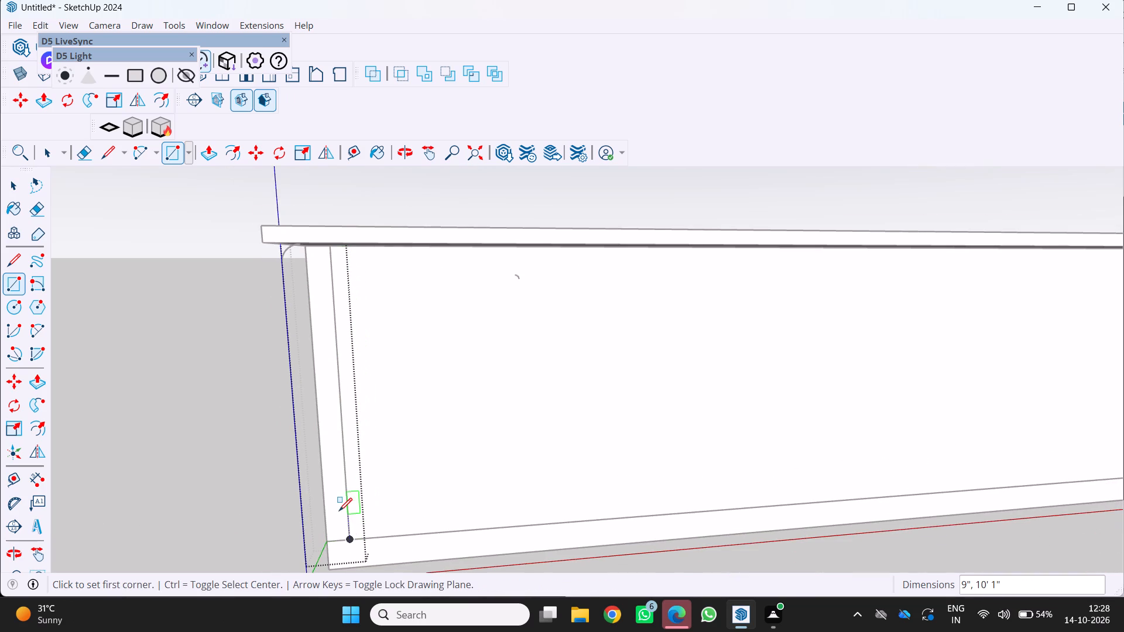
Push/Pull the narrow rectangle forward about 2' 3" to form the left post under the overhang.
{"action": "key", "text": "p"}
{"action": "left_click", "coordinate": [325, 375]}
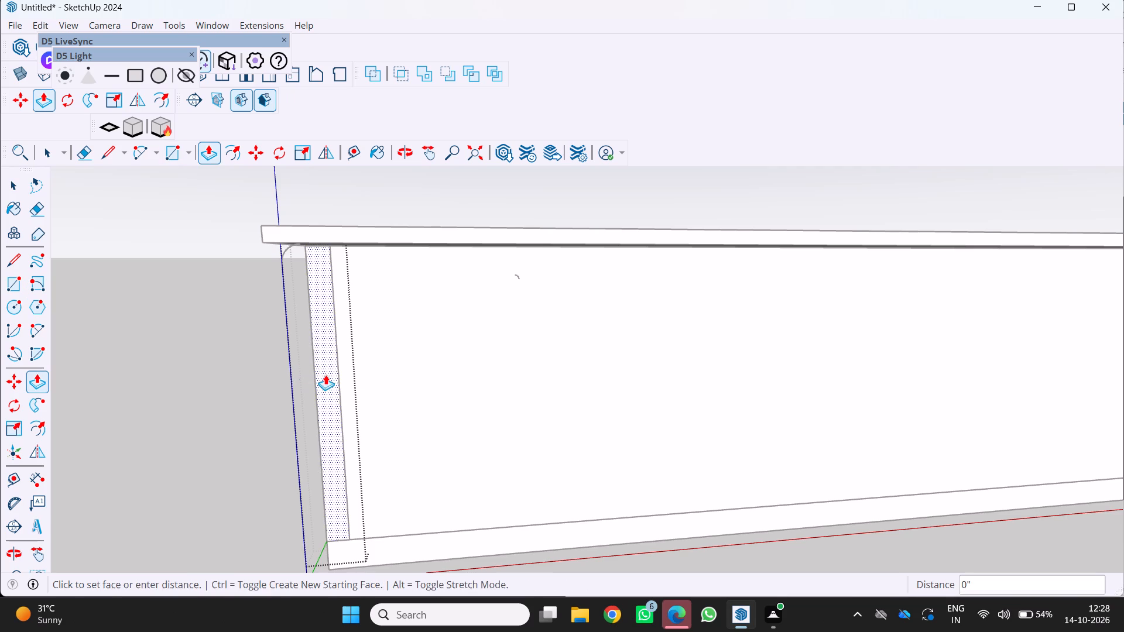
{"action": "scroll", "coordinate": [307, 394], "scroll_direction": "down", "scroll_amount": 1}
{"action": "middle_click_drag", "start_coordinate": [306, 395], "coordinate": [246, 373]}
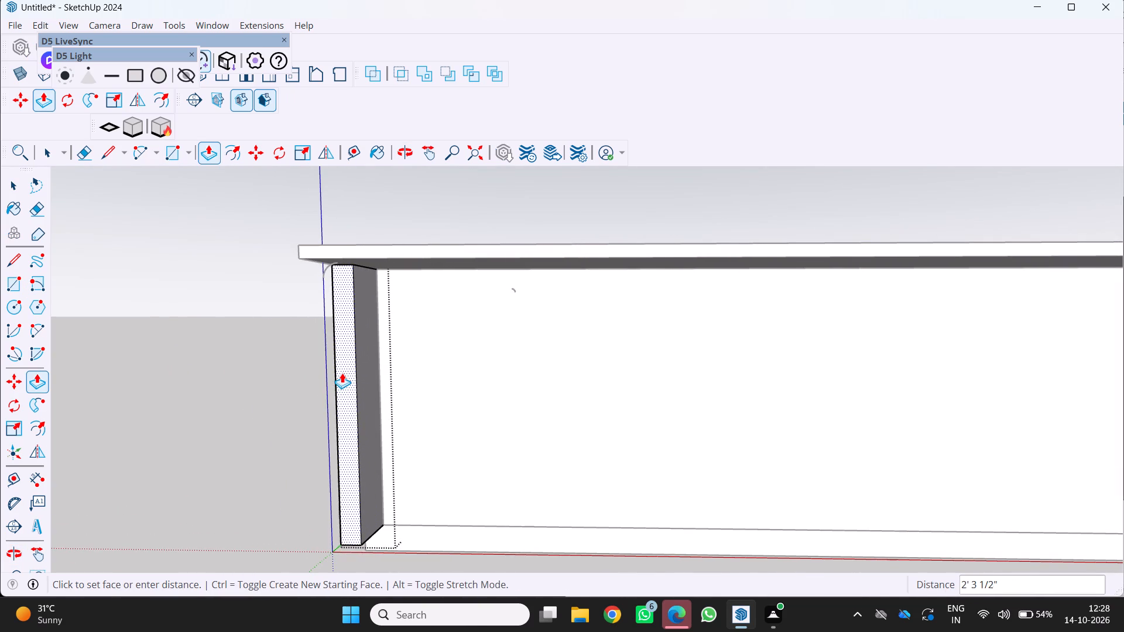
{"action": "left_click", "coordinate": [342, 373]}
{"action": "scroll", "coordinate": [398, 361], "scroll_direction": "up", "scroll_amount": 2}
{"action": "scroll", "coordinate": [396, 360], "scroll_direction": "down", "scroll_amount": 5}
{"action": "middle_click_drag", "start_coordinate": [397, 364], "coordinate": [433, 387]}
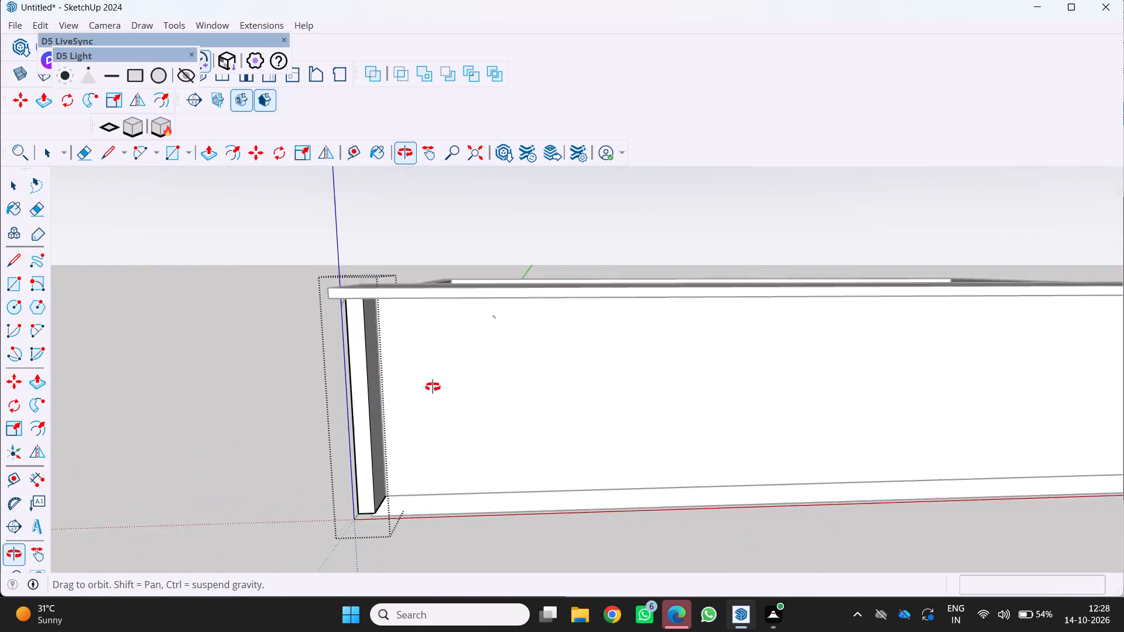
{"action": "middle_click_drag", "start_coordinate": [433, 387], "coordinate": [433, 387]}
{"action": "key", "text": "n"}
{"action": "key", "text": "space"}
Draw a beam rectangle about 15' 5" by 2' 1" on the front wall, from the post's inner top corner along the overhang's underside.
{"action": "scroll", "coordinate": [385, 307], "scroll_direction": "up", "scroll_amount": 3}
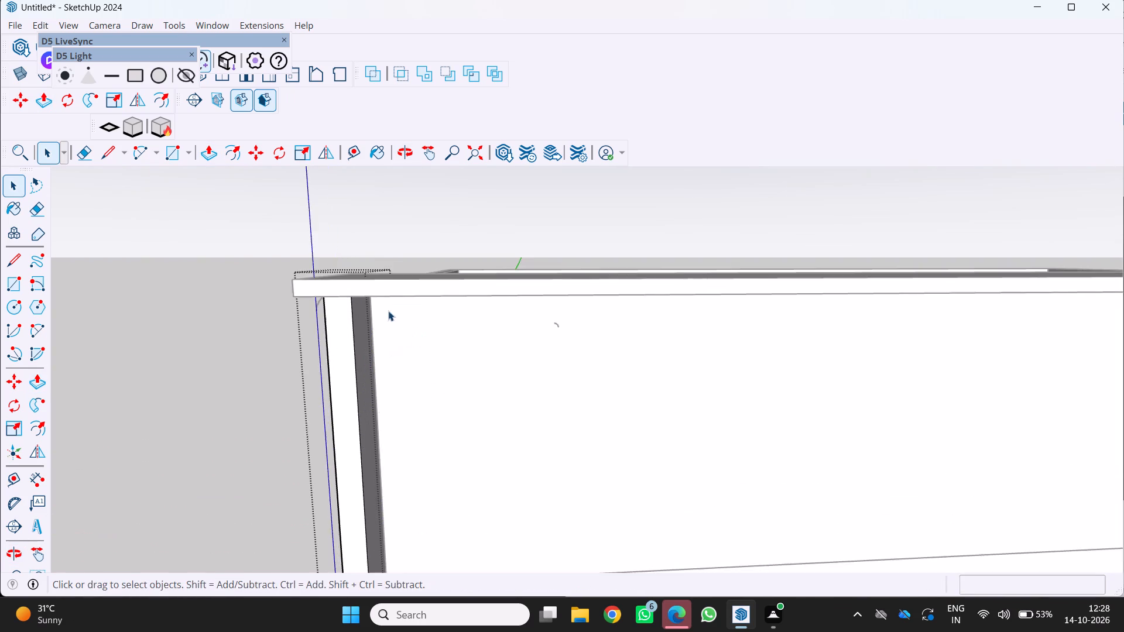
{"action": "scroll", "coordinate": [388, 311], "scroll_direction": "up", "scroll_amount": 2}
{"action": "middle_click_drag", "start_coordinate": [392, 313], "coordinate": [396, 260]}
{"action": "scroll", "coordinate": [385, 344], "scroll_direction": "up", "scroll_amount": 4}
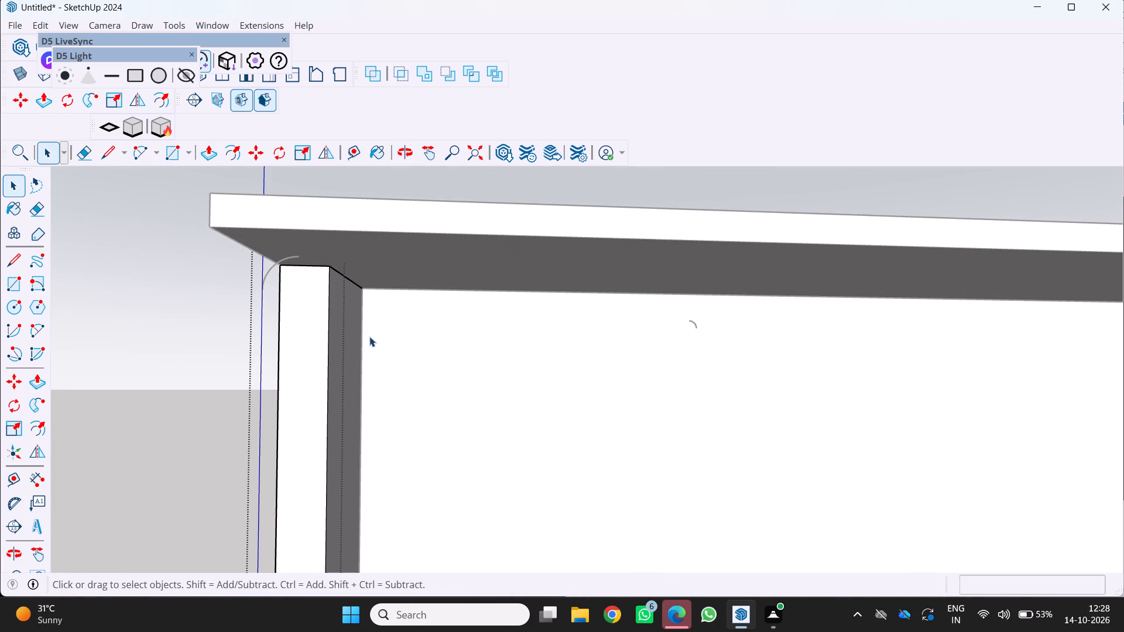
{"action": "key", "text": "r"}
{"action": "scroll", "coordinate": [369, 305], "scroll_direction": "up", "scroll_amount": 3}
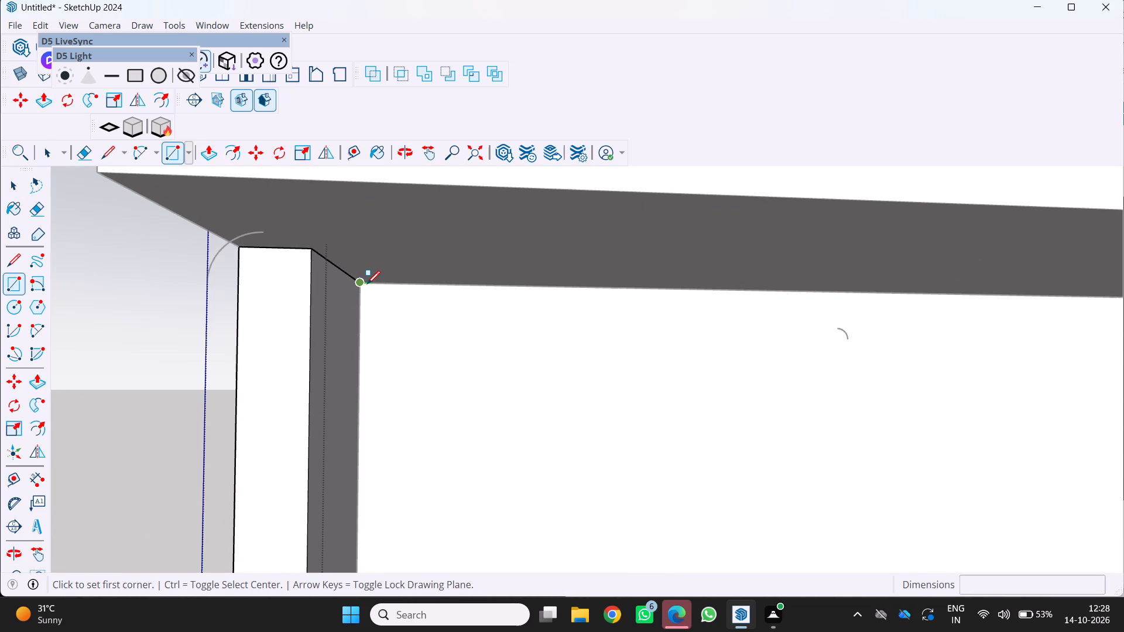
{"action": "left_click", "coordinate": [363, 283]}
{"action": "scroll", "coordinate": [400, 304], "scroll_direction": "down", "scroll_amount": 9}
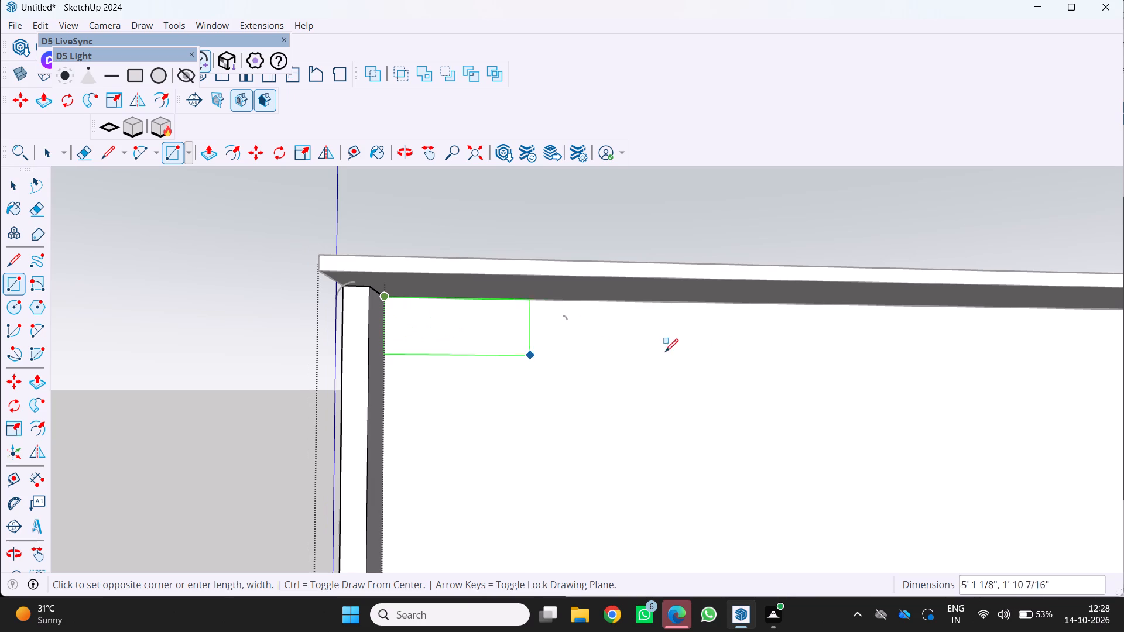
{"action": "scroll", "coordinate": [742, 352], "scroll_direction": "down", "scroll_amount": 11}
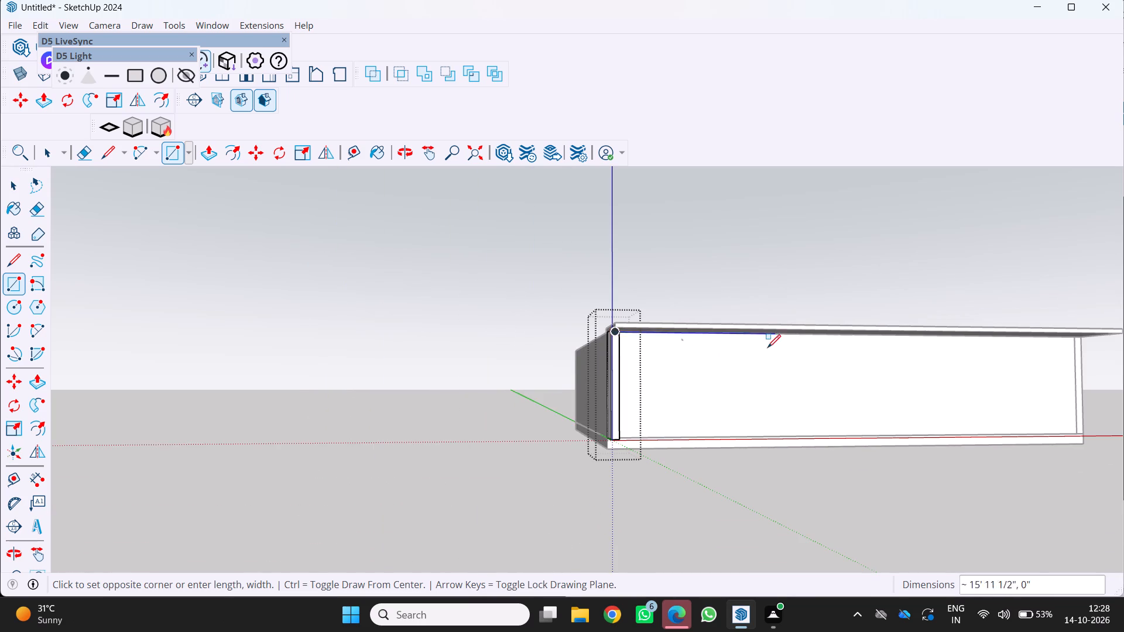
{"action": "middle_click_drag", "start_coordinate": [755, 355], "coordinate": [409, 353]}
{"action": "scroll", "coordinate": [755, 355], "scroll_direction": "down", "scroll_amount": 2}
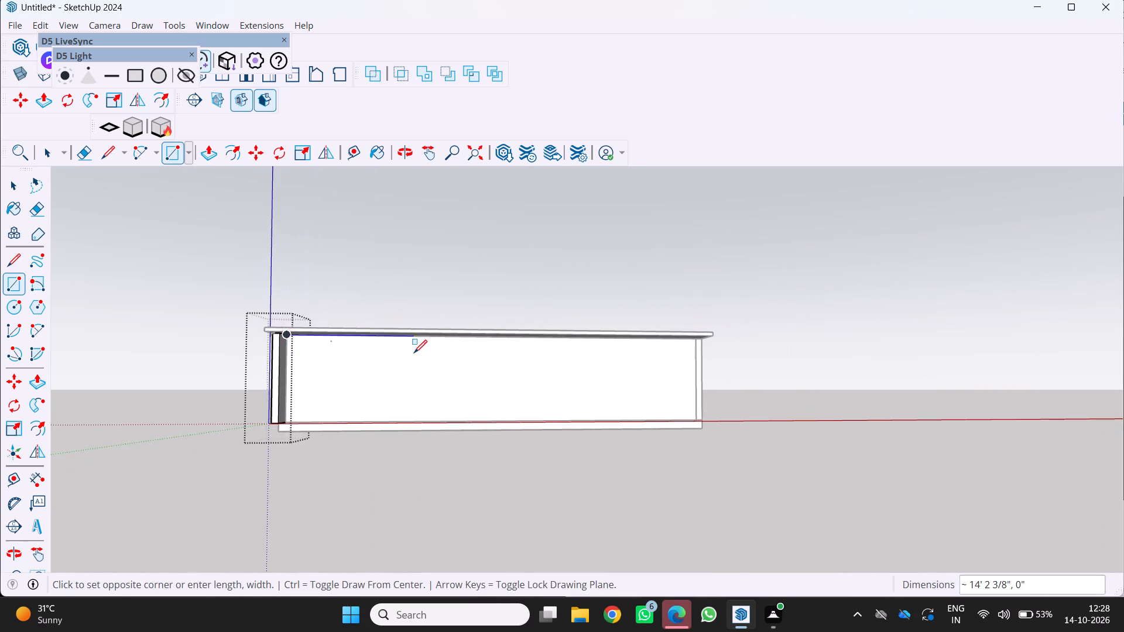
{"action": "scroll", "coordinate": [414, 353], "scroll_direction": "up", "scroll_amount": 1}
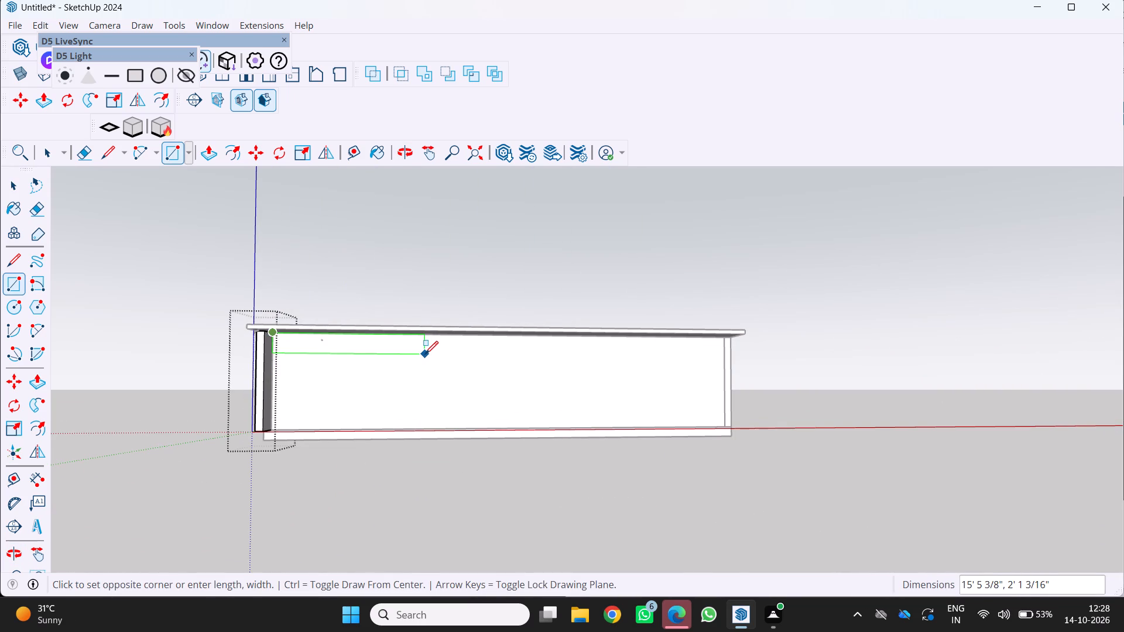
{"action": "left_click", "coordinate": [425, 354]}
Draw a leg rectangle about 1' 4" by 8' from the beam rectangle's lower outer corner down to the base slab.
{"action": "scroll", "coordinate": [446, 366], "scroll_direction": "up", "scroll_amount": 2}
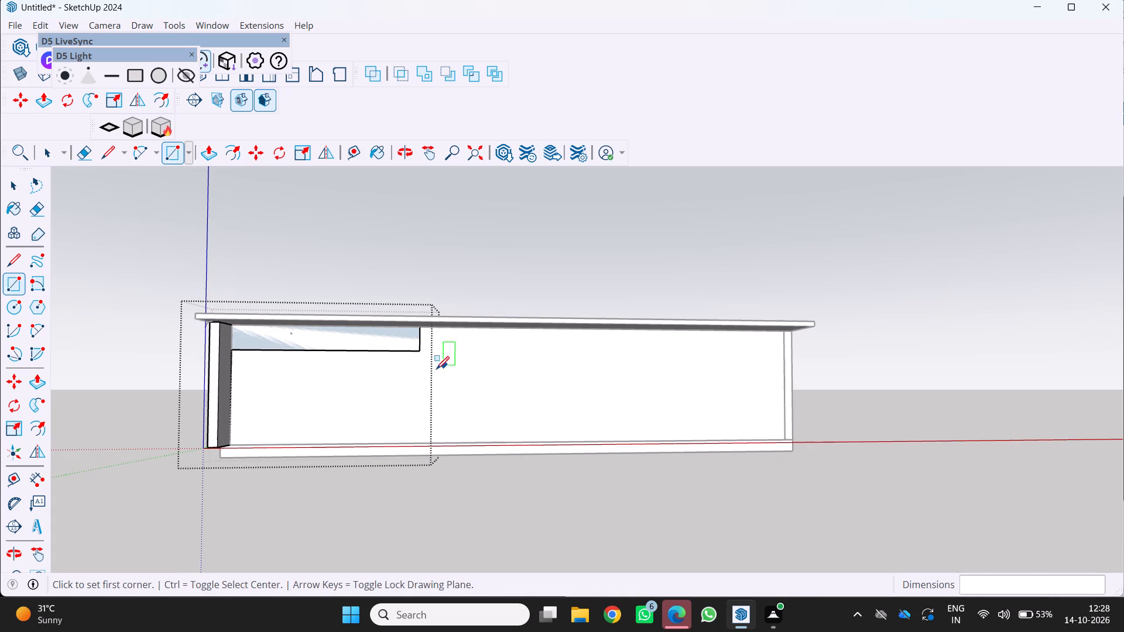
{"action": "left_click", "coordinate": [415, 353]}
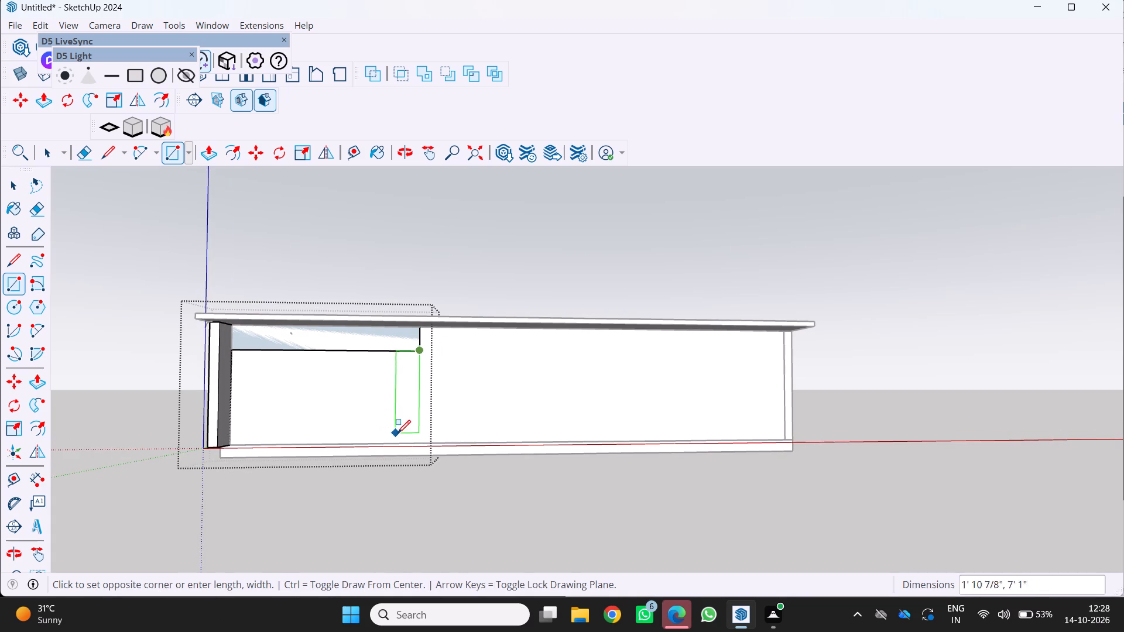
{"action": "left_click", "coordinate": [403, 441]}
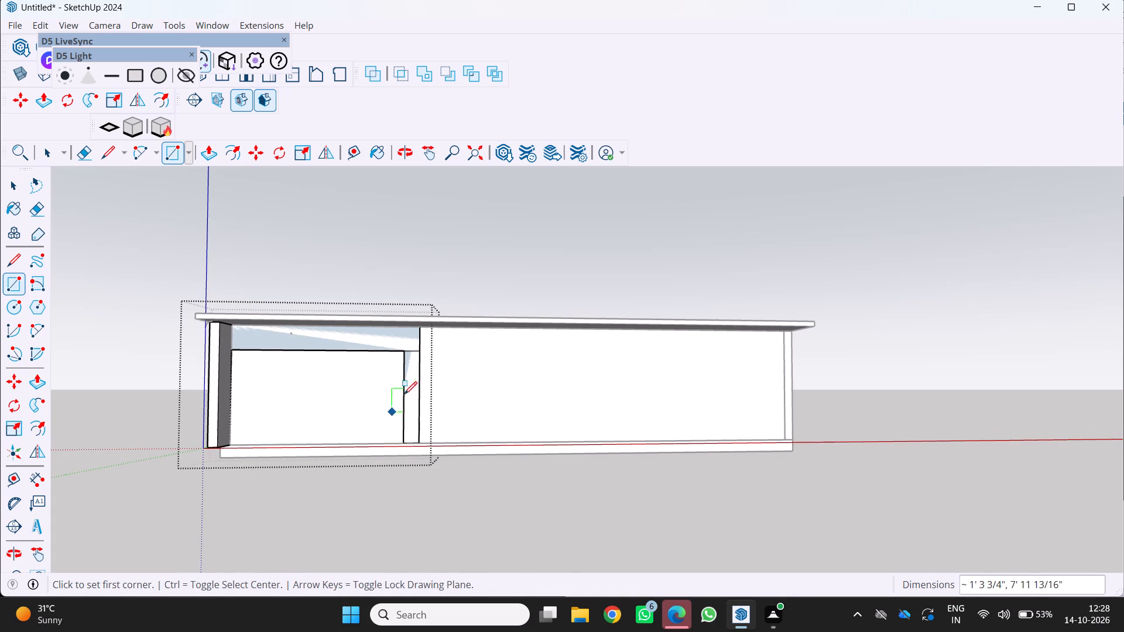
Erase the edge dividing the beam rectangle from the leg rectangle to merge them into one L-shaped face.
{"action": "scroll", "coordinate": [404, 377], "scroll_direction": "up", "scroll_amount": 3}
{"action": "key", "text": "e"}
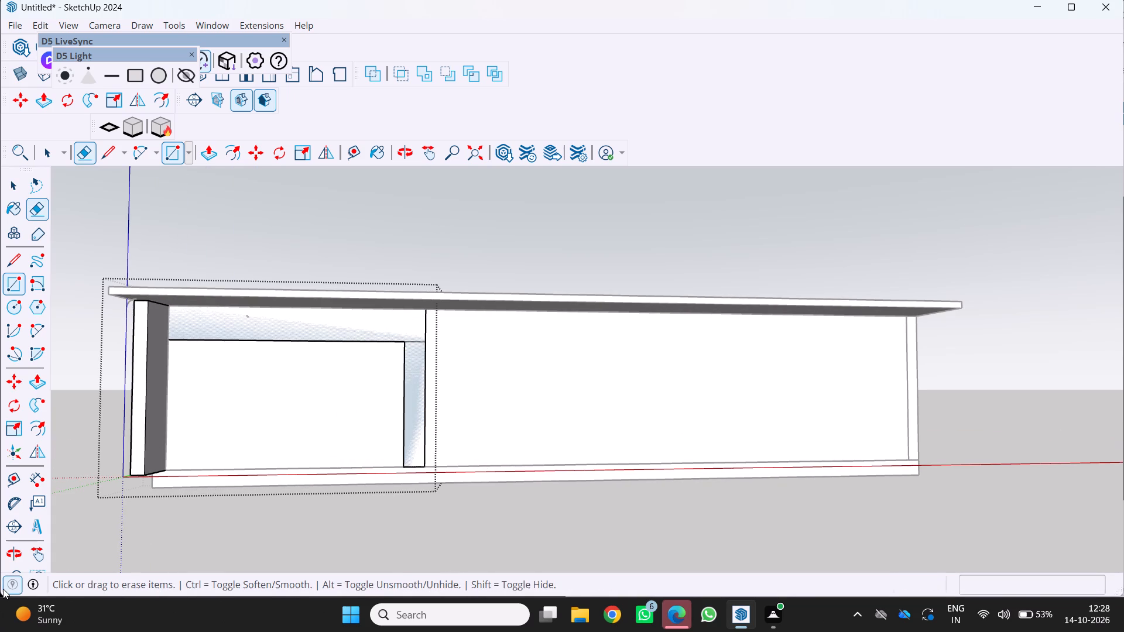
{"action": "scroll", "coordinate": [412, 430], "scroll_direction": "up", "scroll_amount": 1}
{"action": "scroll", "coordinate": [413, 362], "scroll_direction": "up", "scroll_amount": 2}
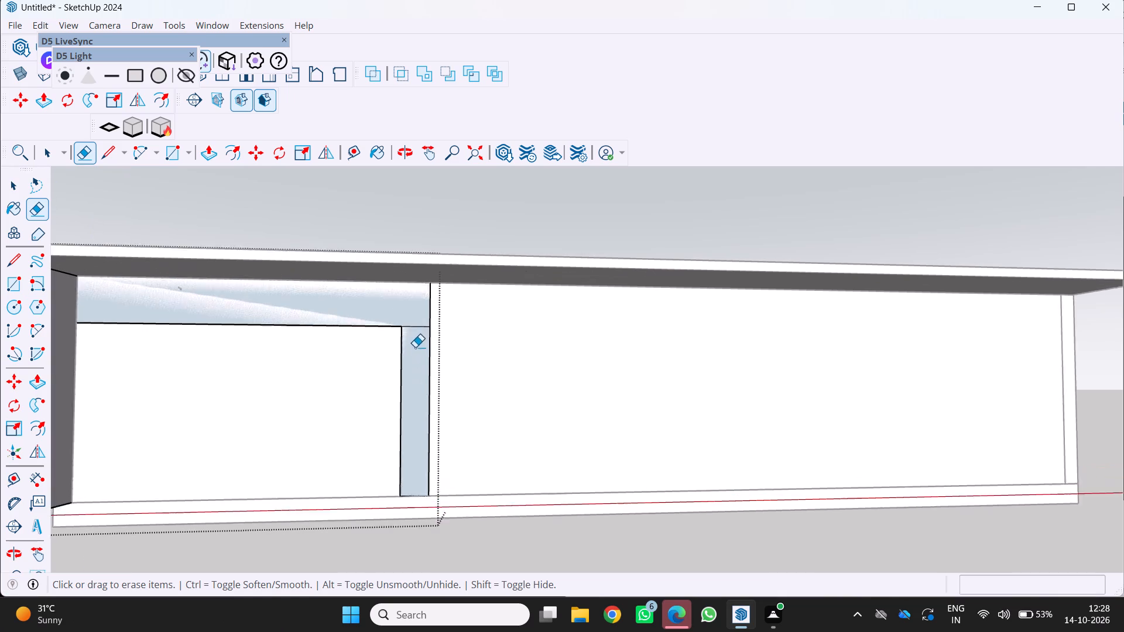
{"action": "scroll", "coordinate": [415, 347], "scroll_direction": "up", "scroll_amount": 1}
{"action": "left_click", "coordinate": [421, 328]}
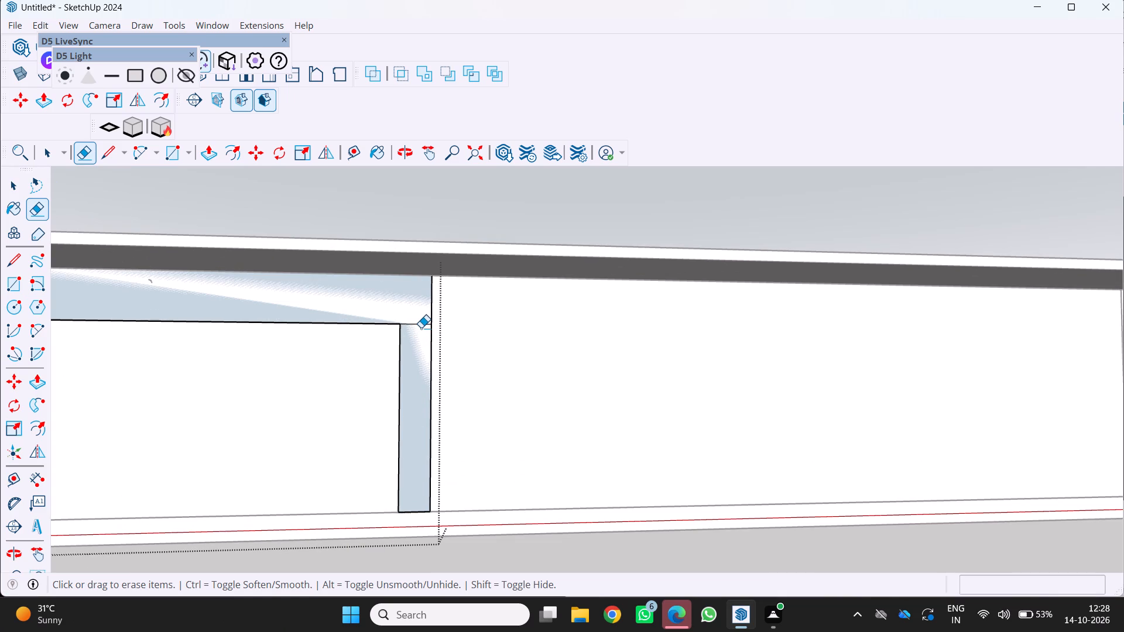
{"action": "left_click", "coordinate": [421, 325]}
Push/Pull the L-shaped beam and leg face forward from the front wall by about 2' 6".
{"action": "key", "text": "p"}
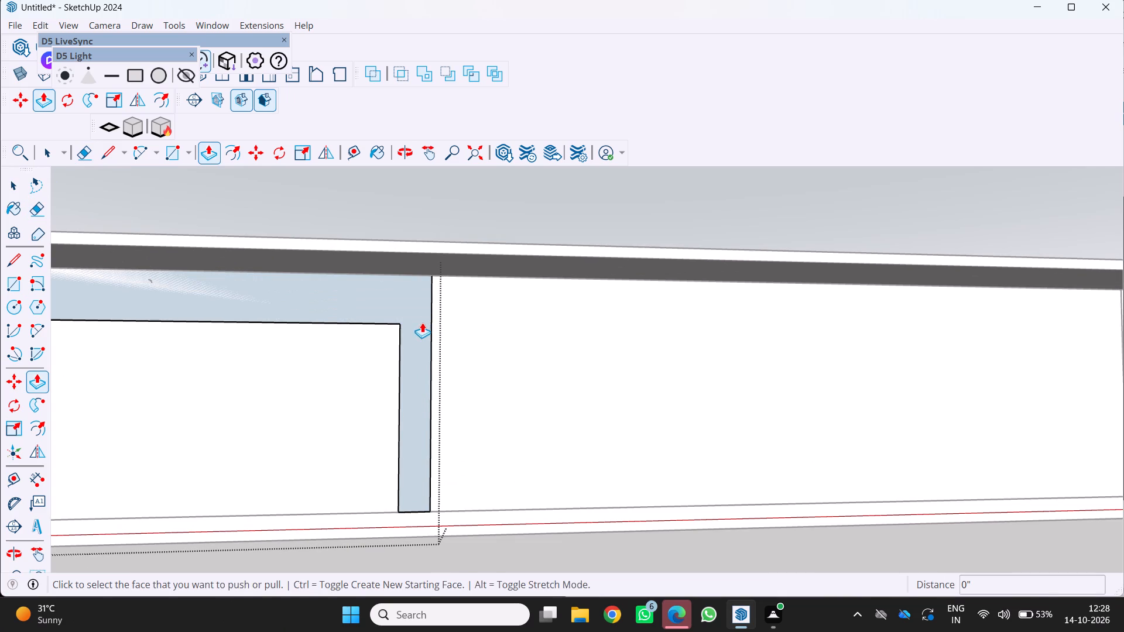
{"action": "left_click", "coordinate": [421, 317]}
{"action": "scroll", "coordinate": [417, 312], "scroll_direction": "down", "scroll_amount": 2}
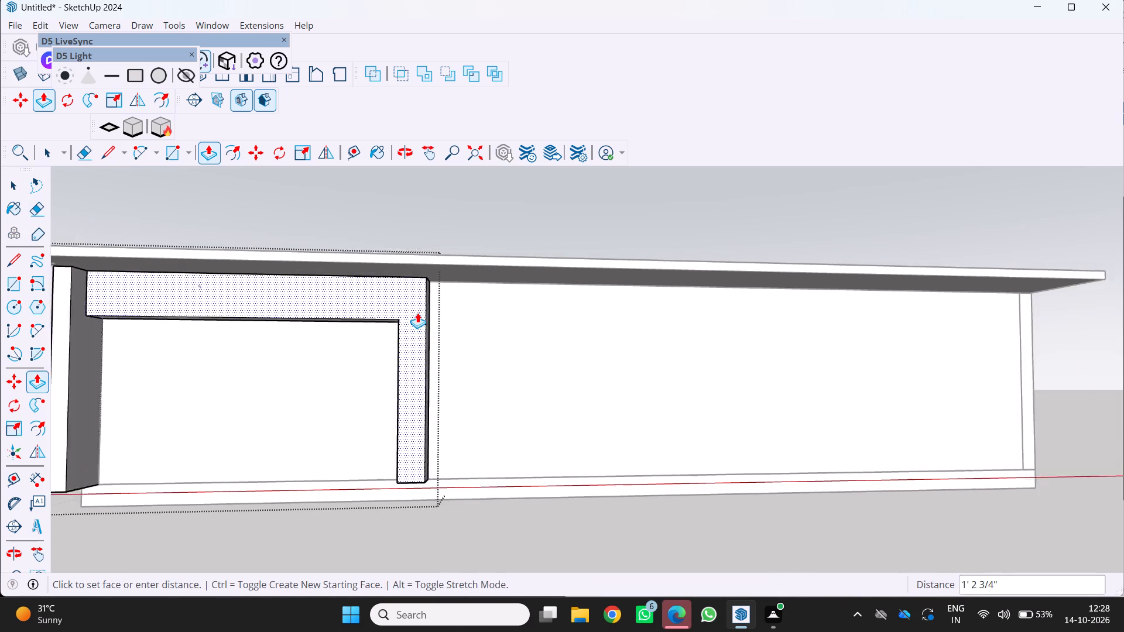
{"action": "scroll", "coordinate": [417, 312], "scroll_direction": "down", "scroll_amount": 2}
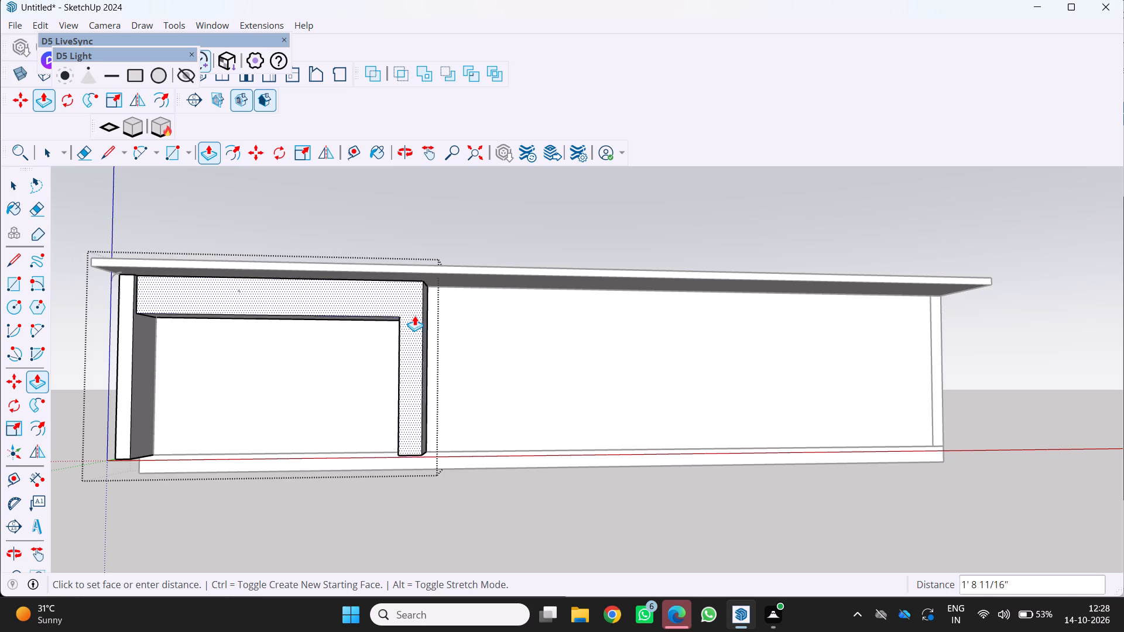
{"action": "left_click", "coordinate": [412, 312]}
Push/Pull the L-shaped beam and leg face back flush with the post's front face, by about 5/8" and another 2 1/4".
{"action": "middle_click_drag", "start_coordinate": [250, 301], "coordinate": [322, 308]}
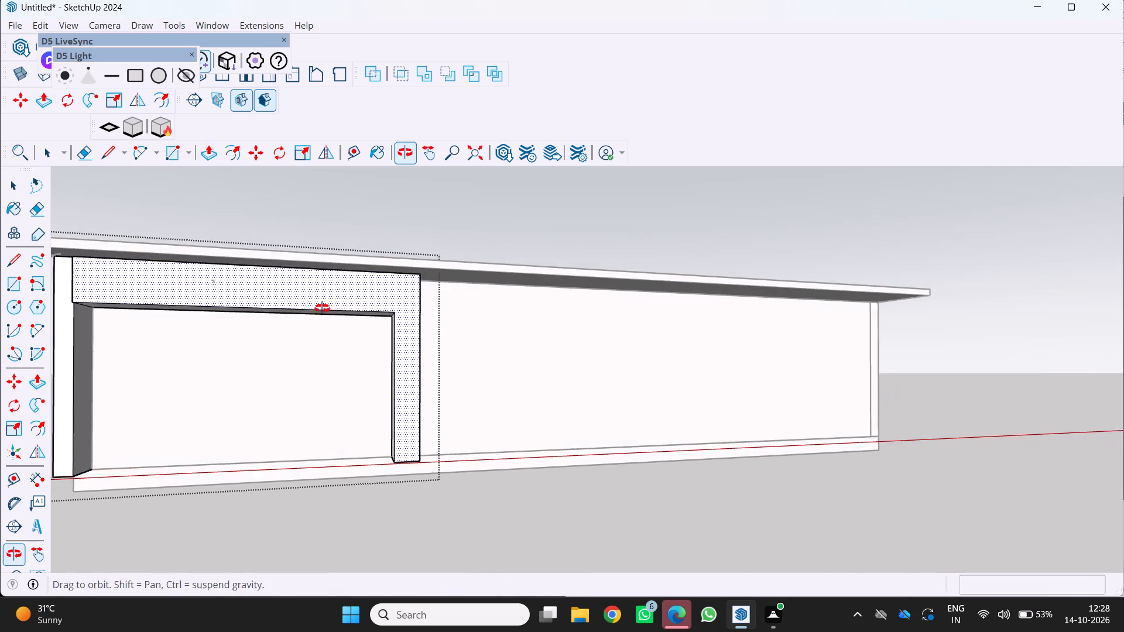
{"action": "middle_click_drag", "start_coordinate": [322, 308], "coordinate": [328, 310]}
{"action": "scroll", "coordinate": [328, 310], "scroll_direction": "down", "scroll_amount": 3}
{"action": "scroll", "coordinate": [135, 262], "scroll_direction": "up", "scroll_amount": 4}
{"action": "middle_click_drag", "start_coordinate": [97, 280], "coordinate": [151, 310]}
{"action": "scroll", "coordinate": [117, 314], "scroll_direction": "up", "scroll_amount": 2}
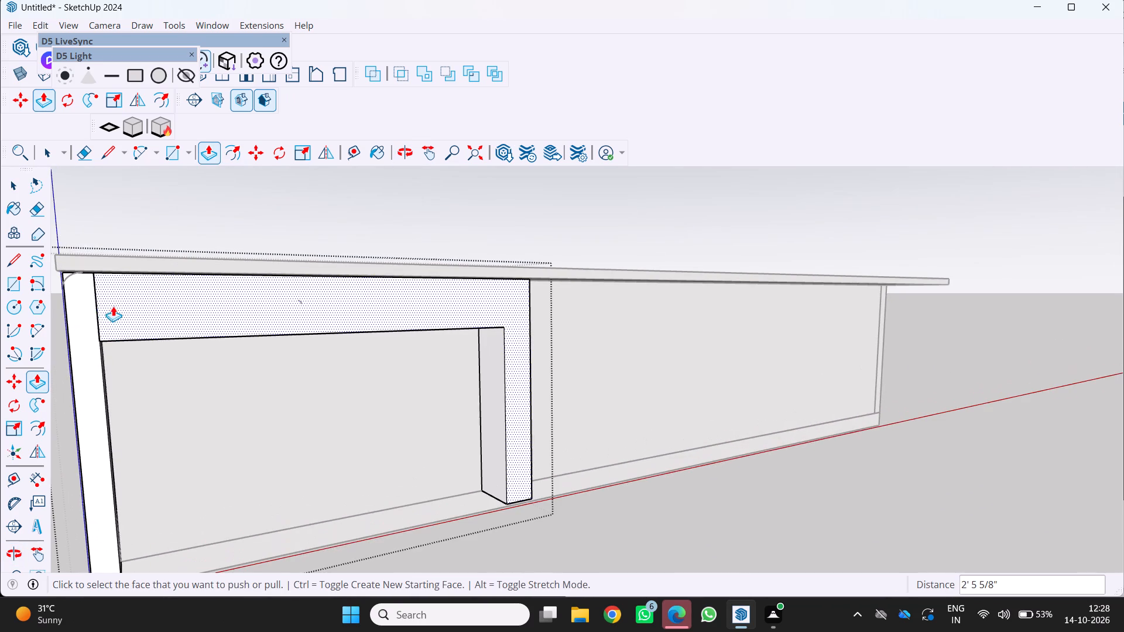
{"action": "scroll", "coordinate": [90, 294], "scroll_direction": "up", "scroll_amount": 5}
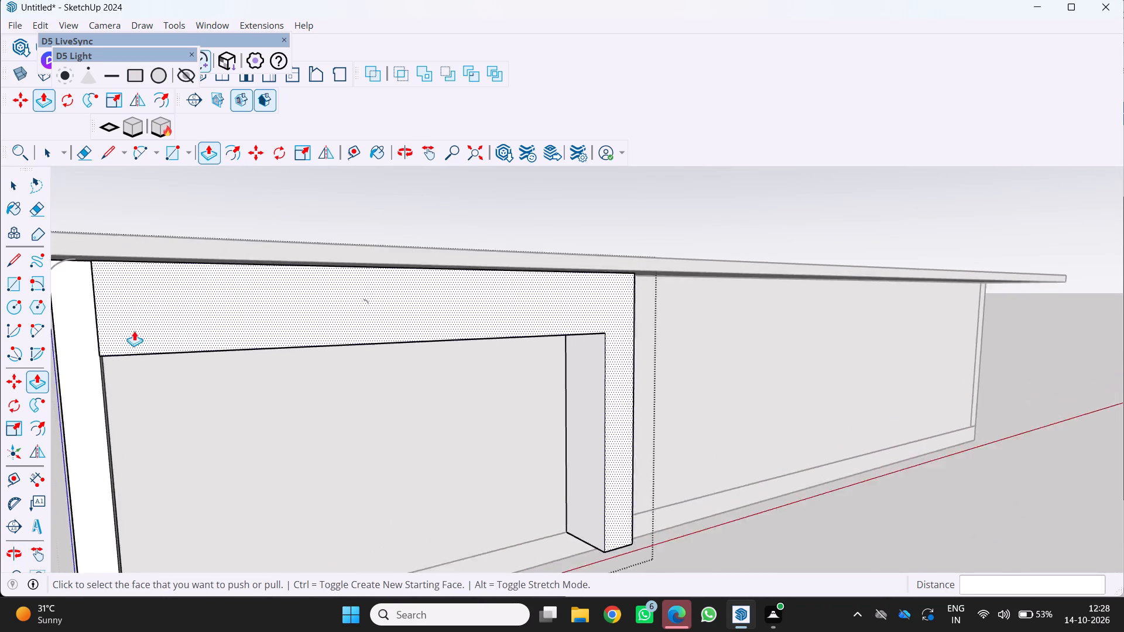
{"action": "scroll", "coordinate": [134, 331], "scroll_direction": "up", "scroll_amount": 1}
{"action": "scroll", "coordinate": [87, 287], "scroll_direction": "up", "scroll_amount": 3}
{"action": "middle_click_drag", "start_coordinate": [97, 307], "coordinate": [153, 331]}
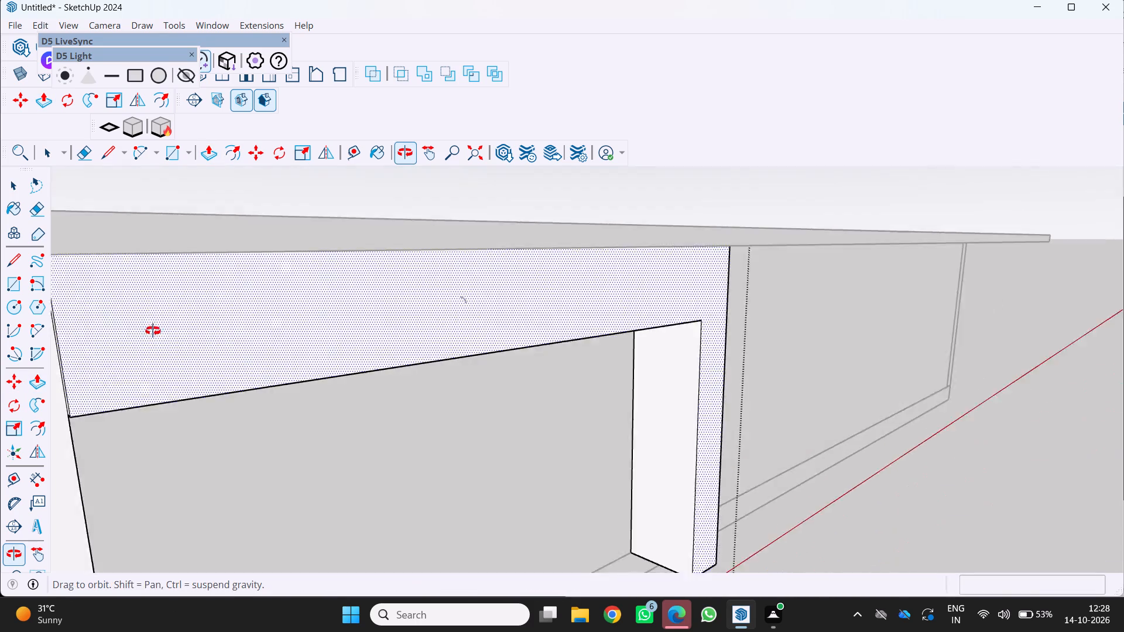
{"action": "middle_click_drag", "start_coordinate": [153, 331], "coordinate": [225, 320]}
{"action": "scroll", "coordinate": [225, 320], "scroll_direction": "down", "scroll_amount": 3}
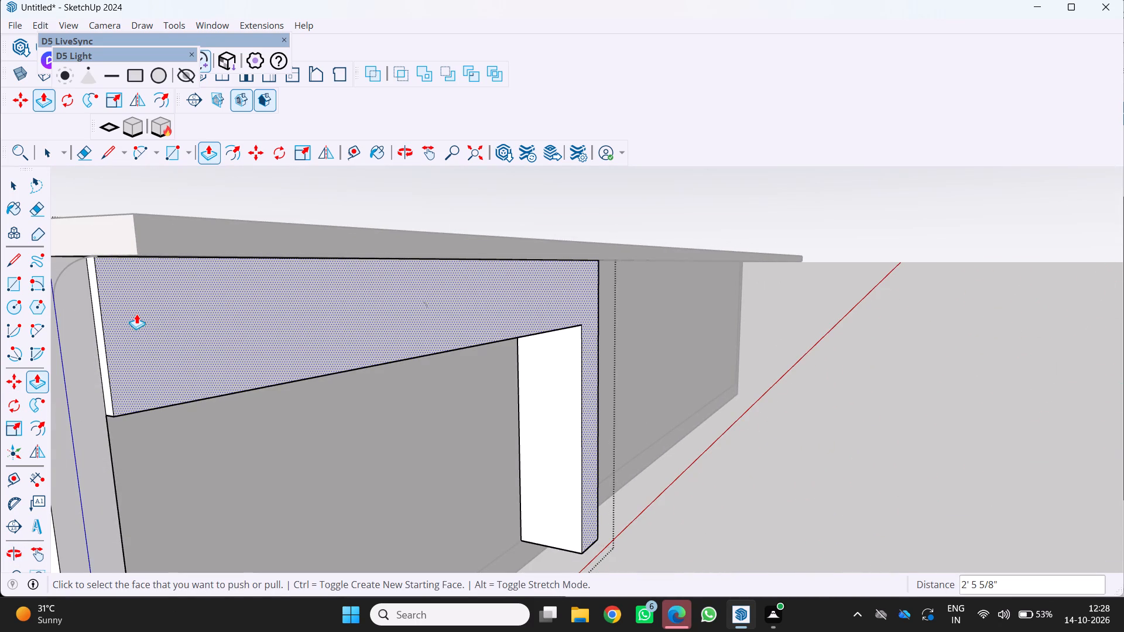
{"action": "key", "text": "p"}
{"action": "left_click", "coordinate": [119, 311]}
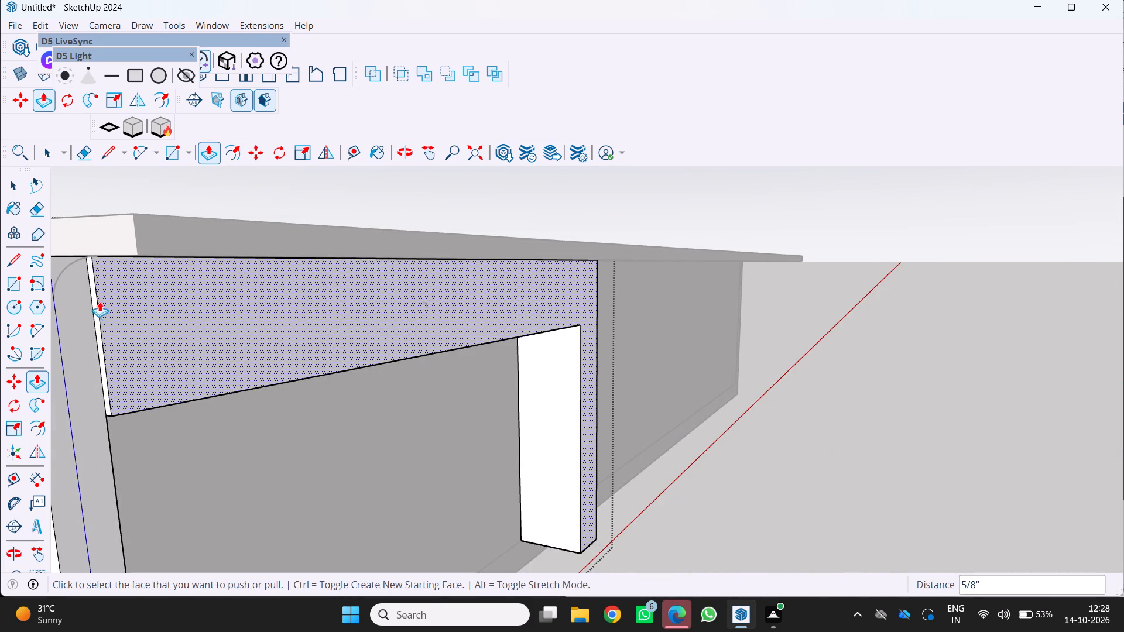
{"action": "left_click", "coordinate": [119, 316]}
{"action": "left_click", "coordinate": [111, 308]}
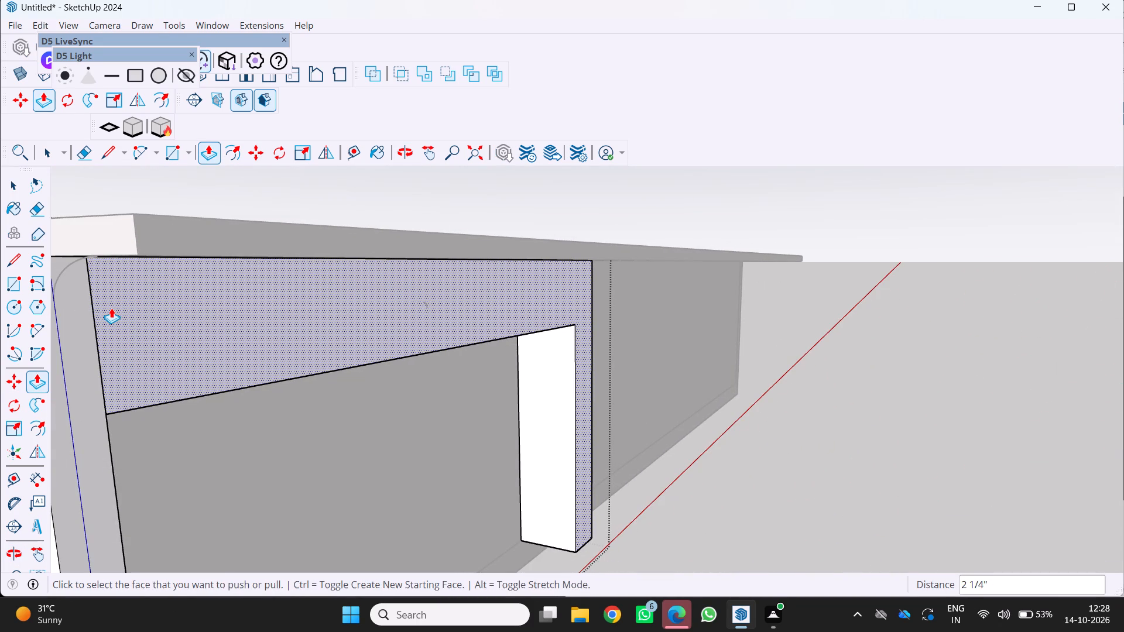
Examine the finished front frame and its fit under the overhang from several angles.
{"action": "scroll", "coordinate": [185, 340], "scroll_direction": "down", "scroll_amount": 4}
{"action": "middle_click_drag", "start_coordinate": [185, 340], "coordinate": [105, 366]}
{"action": "scroll", "coordinate": [126, 365], "scroll_direction": "down", "scroll_amount": 7}
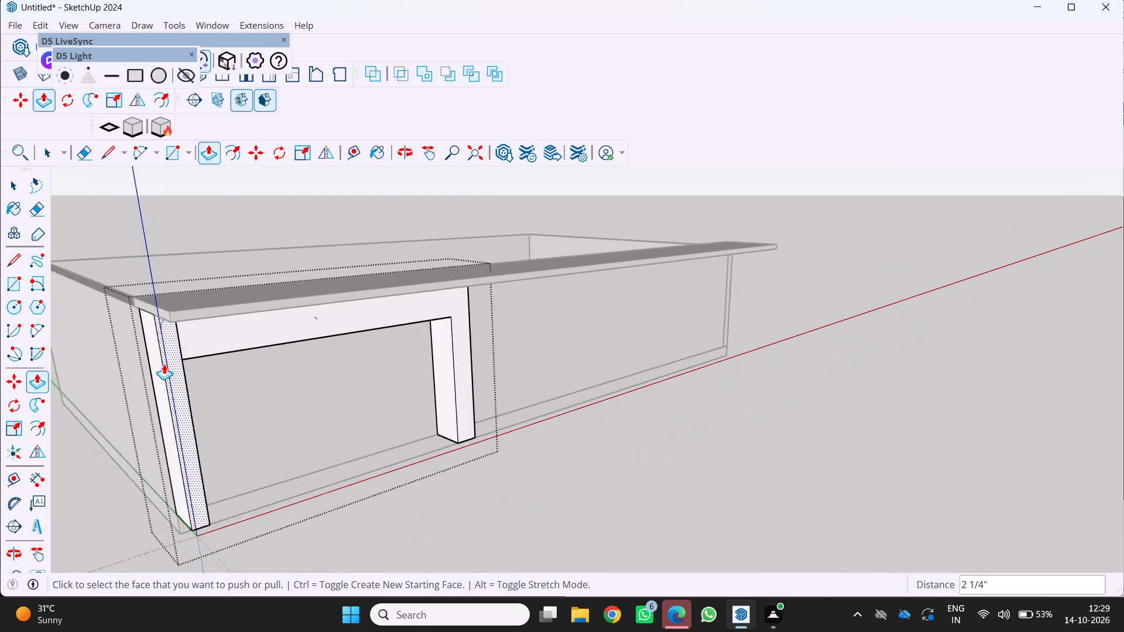
{"action": "middle_click_drag", "start_coordinate": [164, 364], "coordinate": [74, 339]}
{"action": "middle_click", "coordinate": [74, 339]}
{"action": "middle_click", "coordinate": [74, 339]}
{"action": "scroll", "coordinate": [475, 393], "scroll_direction": "down", "scroll_amount": 4}
{"action": "middle_click_drag", "start_coordinate": [444, 387], "coordinate": [369, 346]}
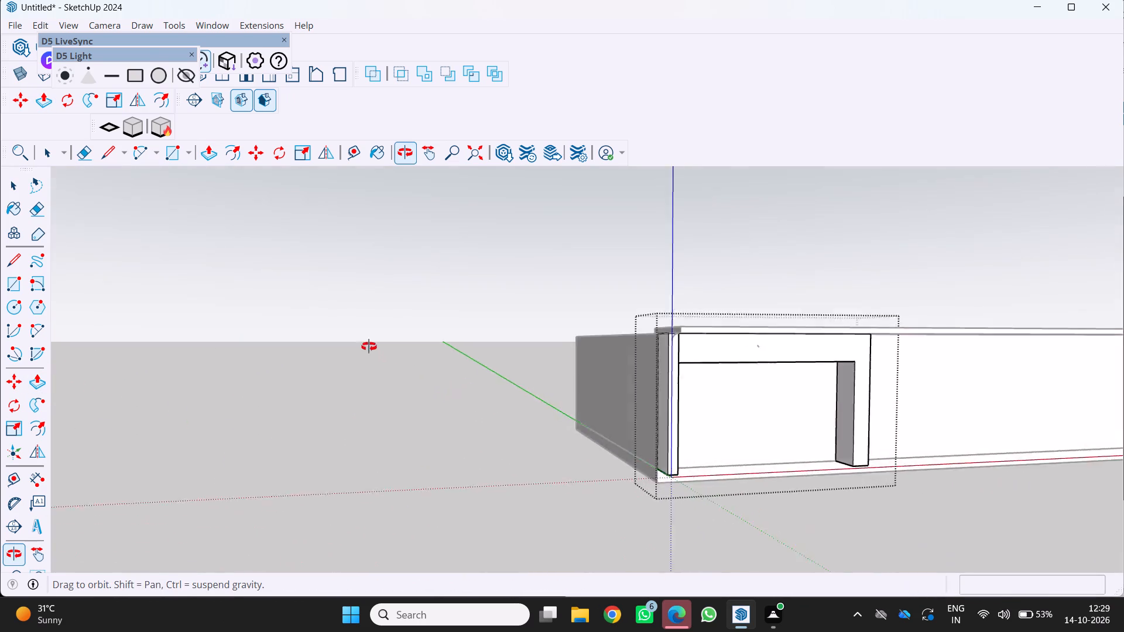
{"action": "middle_click_drag", "start_coordinate": [369, 346], "coordinate": [246, 325]}
{"action": "scroll", "coordinate": [328, 366], "scroll_direction": "down", "scroll_amount": 9}
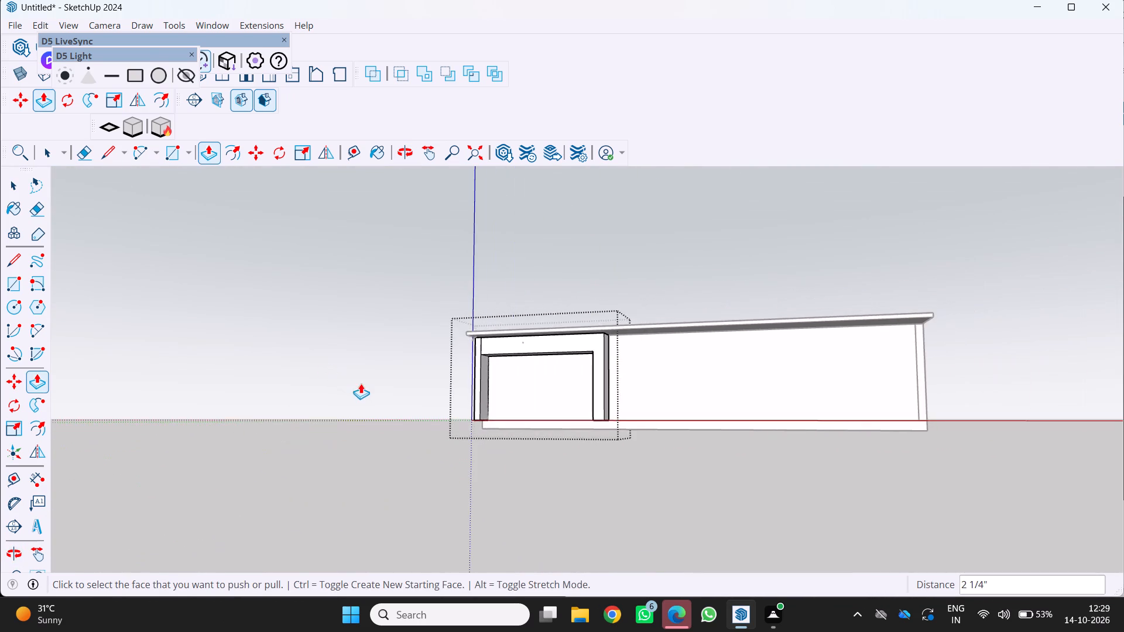
{"action": "middle_click_drag", "start_coordinate": [361, 383], "coordinate": [405, 434]}
{"action": "middle_click", "coordinate": [406, 434]}
{"action": "scroll", "coordinate": [412, 438], "scroll_direction": "down", "scroll_amount": 2}
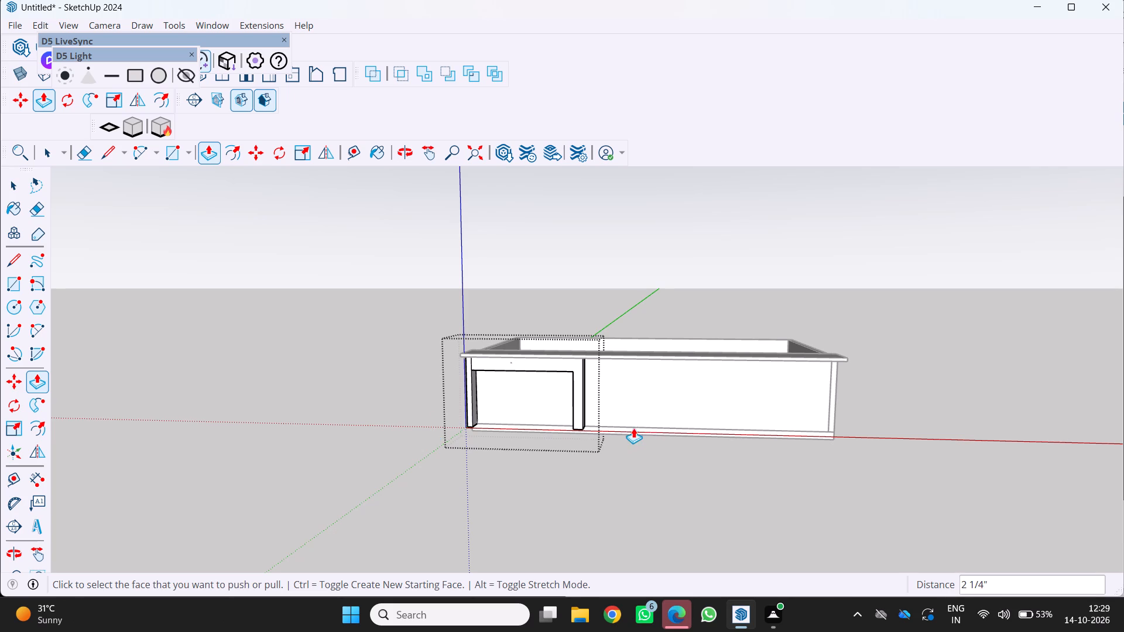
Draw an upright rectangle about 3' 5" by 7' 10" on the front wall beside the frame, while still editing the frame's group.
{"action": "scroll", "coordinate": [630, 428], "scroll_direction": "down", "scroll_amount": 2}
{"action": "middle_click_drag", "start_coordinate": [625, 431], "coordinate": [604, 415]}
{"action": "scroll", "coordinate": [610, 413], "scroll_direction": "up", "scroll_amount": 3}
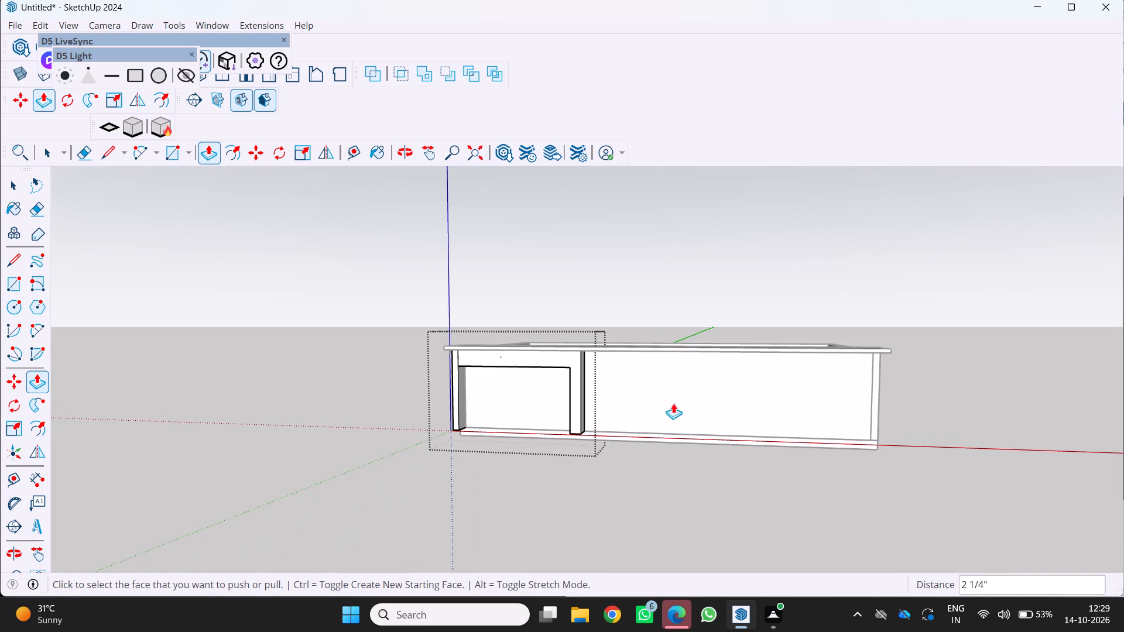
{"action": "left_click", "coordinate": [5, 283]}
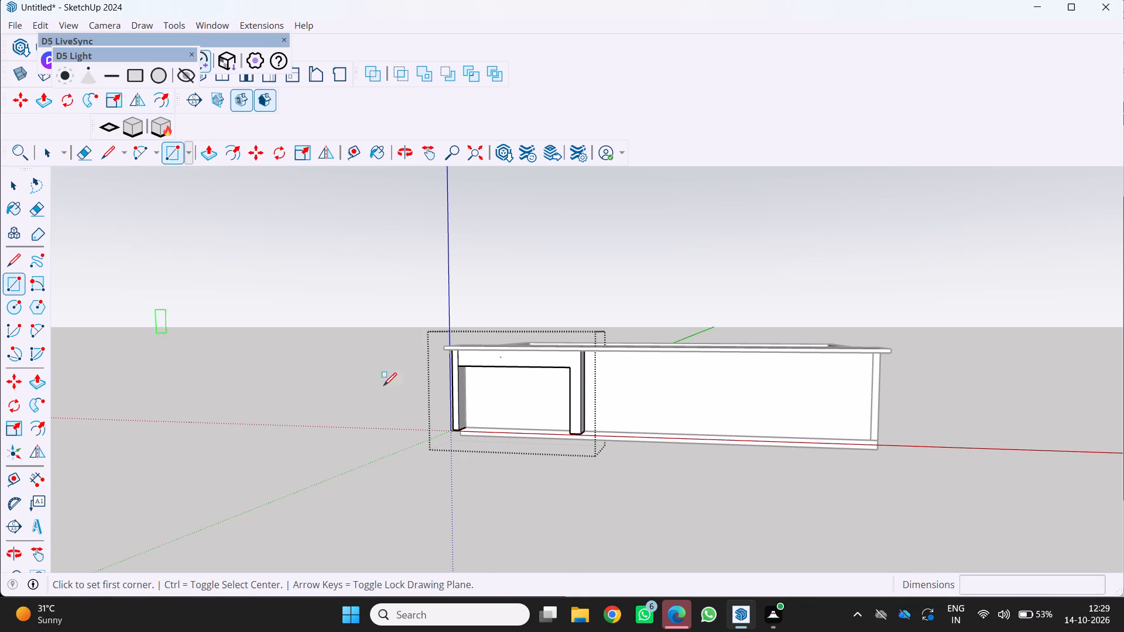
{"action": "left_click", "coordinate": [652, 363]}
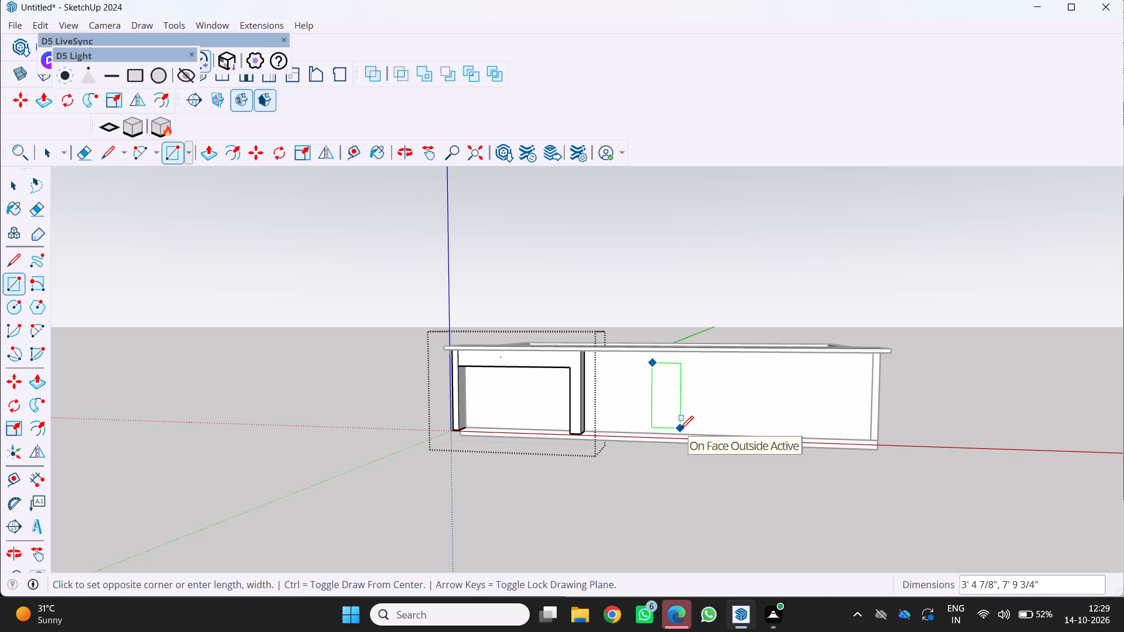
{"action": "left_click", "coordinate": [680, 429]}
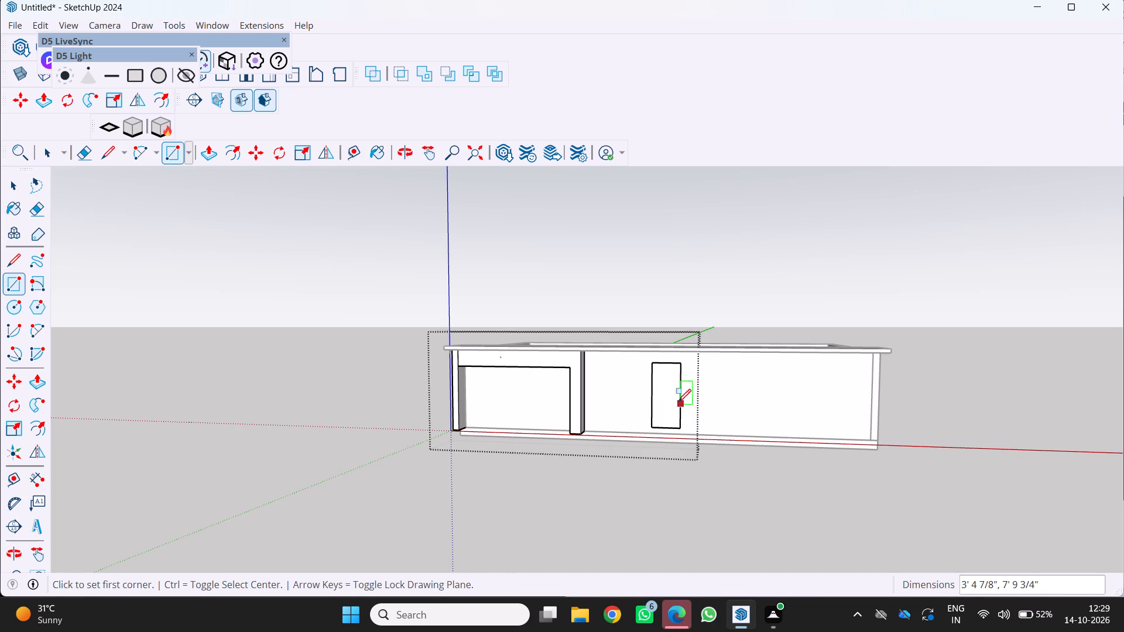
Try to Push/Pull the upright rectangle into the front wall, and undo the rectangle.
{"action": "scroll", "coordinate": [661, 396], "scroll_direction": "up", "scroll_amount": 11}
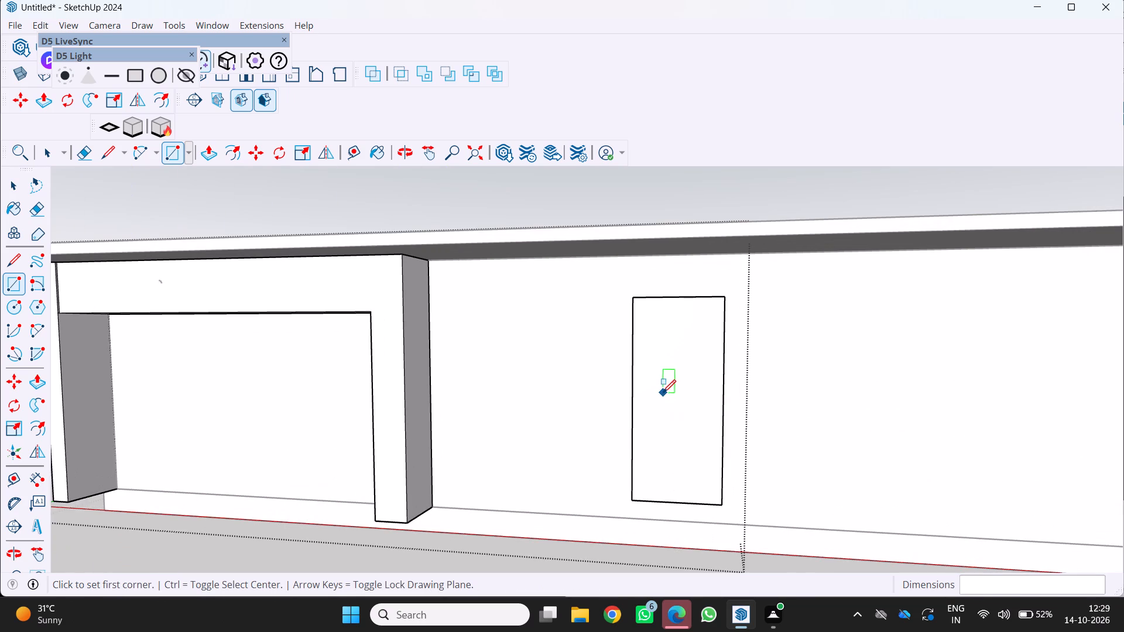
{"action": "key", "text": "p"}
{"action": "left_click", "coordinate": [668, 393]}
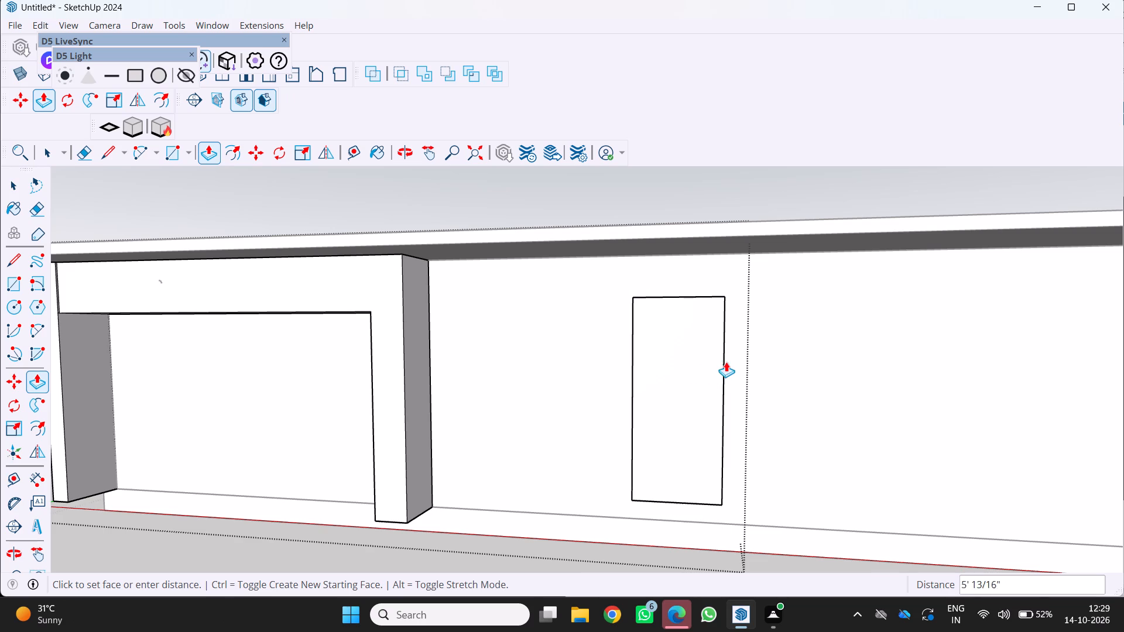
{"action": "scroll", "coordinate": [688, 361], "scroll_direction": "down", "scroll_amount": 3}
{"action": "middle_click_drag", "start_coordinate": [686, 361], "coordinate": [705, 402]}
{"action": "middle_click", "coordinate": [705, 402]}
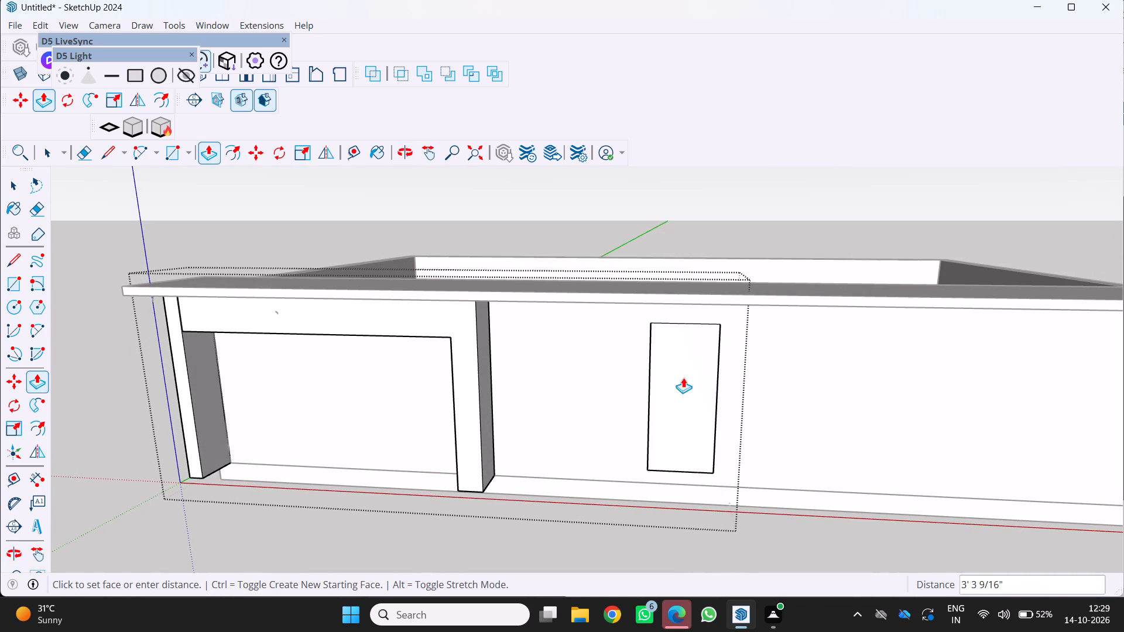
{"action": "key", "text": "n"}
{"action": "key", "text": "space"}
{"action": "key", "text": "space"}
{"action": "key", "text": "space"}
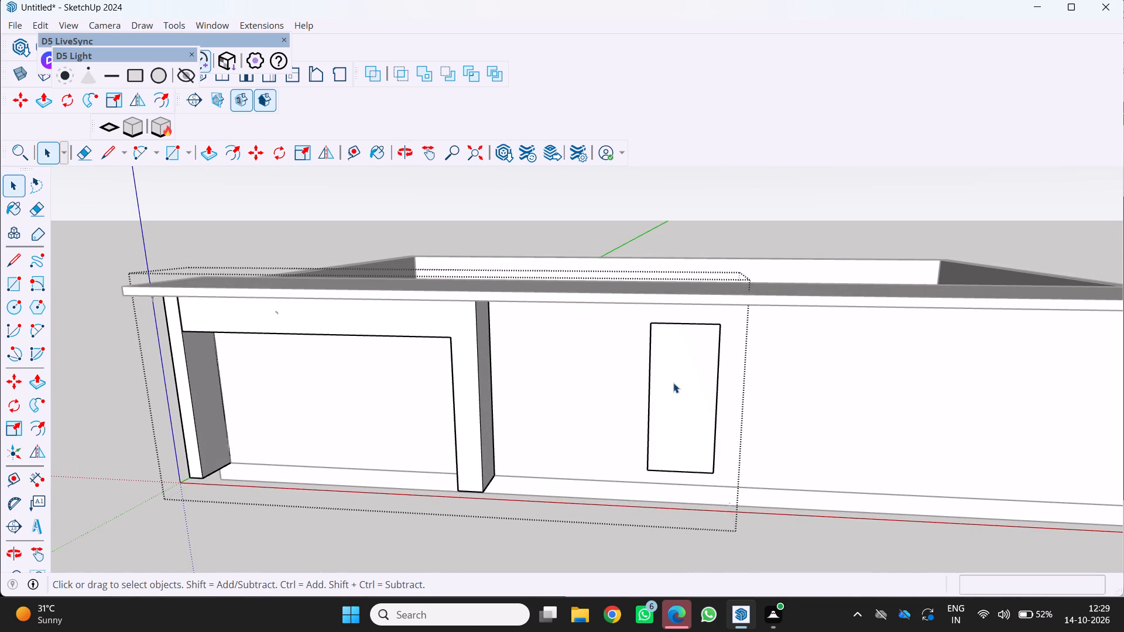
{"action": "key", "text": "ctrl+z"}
Inside the front wall's group, draw an upright rectangle about 5' 4" by 7' 7" beside the frame, just above the base.
{"action": "triple_click", "coordinate": [680, 382]}
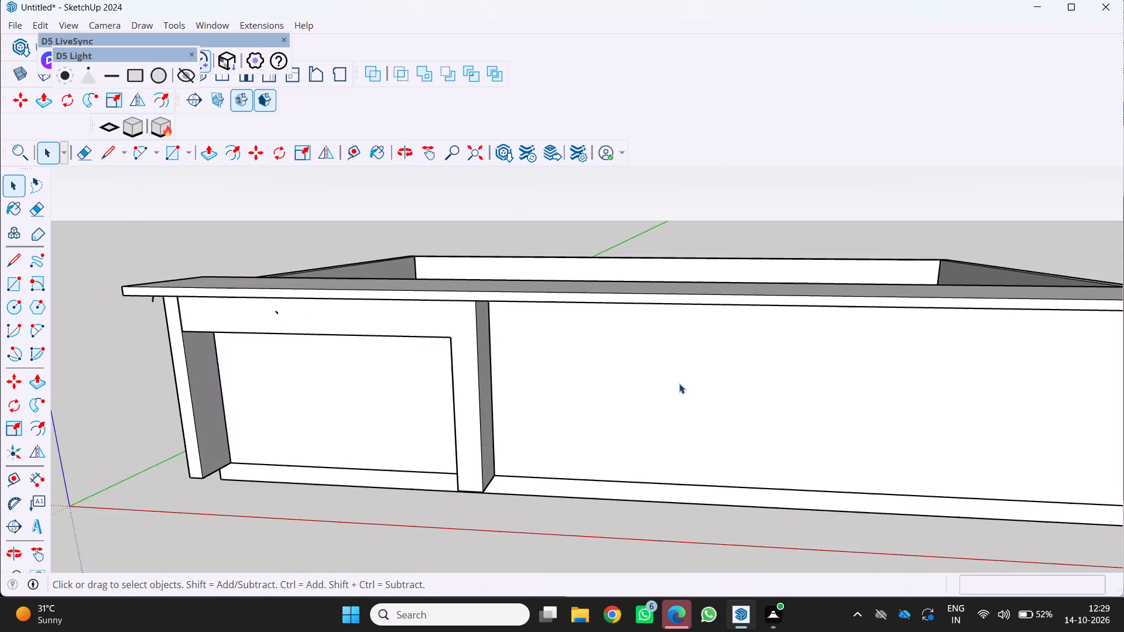
{"action": "left_click", "coordinate": [673, 383]}
{"action": "left_click", "coordinate": [667, 380]}
{"action": "left_click", "coordinate": [660, 375]}
{"action": "scroll", "coordinate": [660, 375], "scroll_direction": "down", "scroll_amount": 5}
{"action": "middle_click_drag", "start_coordinate": [660, 375], "coordinate": [645, 314]}
{"action": "scroll", "coordinate": [645, 314], "scroll_direction": "down", "scroll_amount": 6}
{"action": "triple_click", "coordinate": [659, 353]}
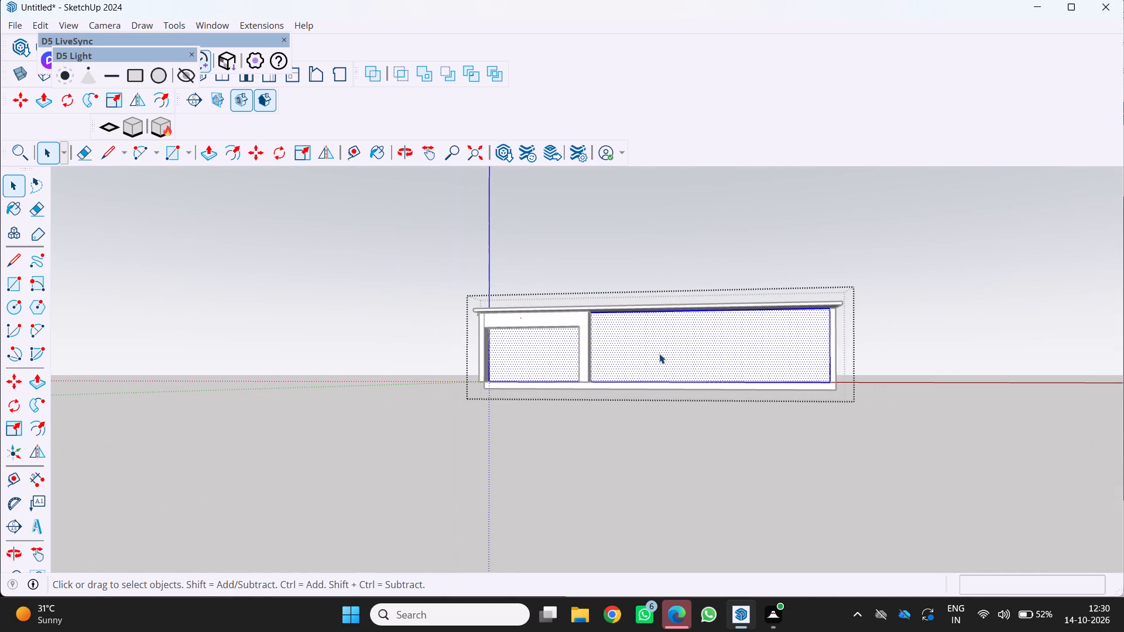
{"action": "left_click", "coordinate": [659, 353]}
{"action": "middle_click_drag", "start_coordinate": [654, 353], "coordinate": [675, 399]}
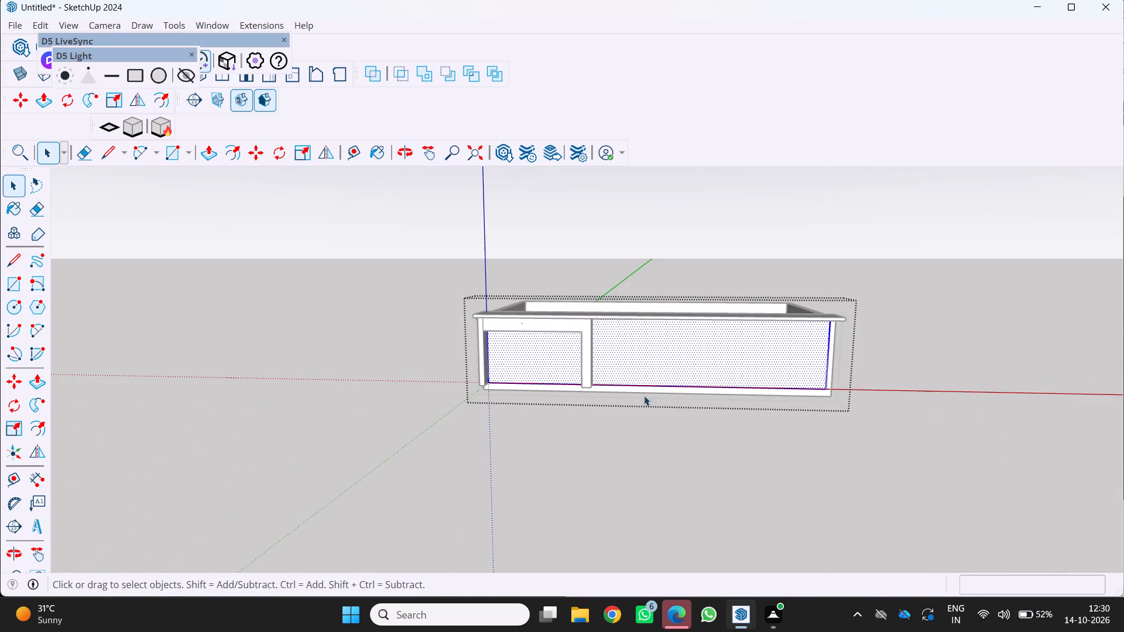
{"action": "key", "text": "r"}
{"action": "scroll", "coordinate": [653, 330], "scroll_direction": "up", "scroll_amount": 3}
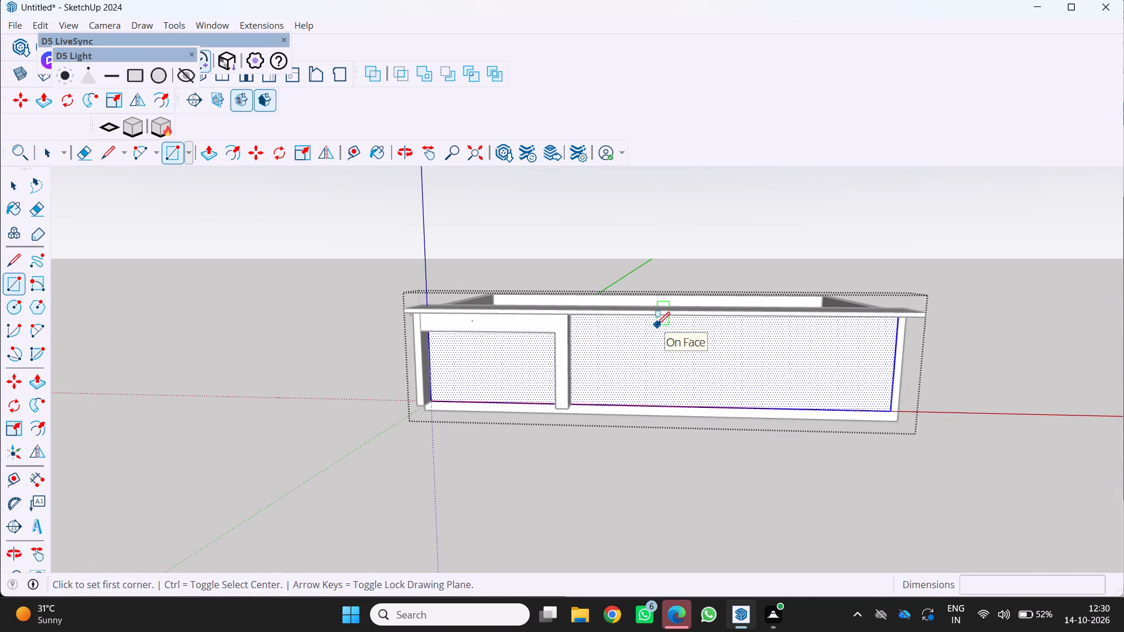
{"action": "left_click", "coordinate": [657, 325]}
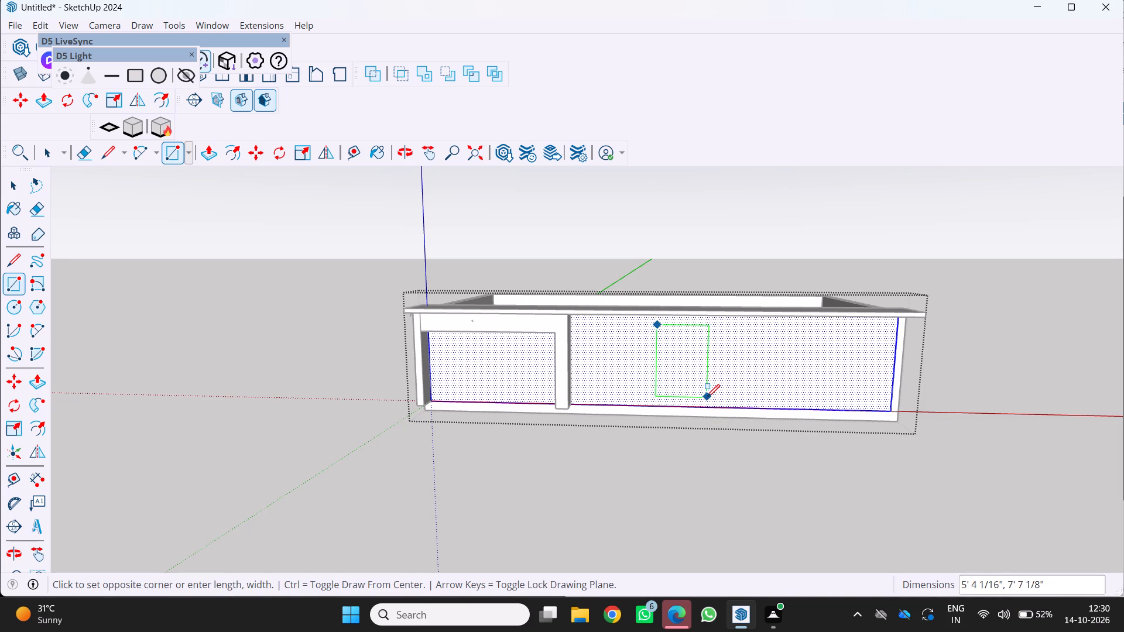
{"action": "left_click", "coordinate": [707, 398]}
Push/Pull the rectangle 9" back through the front wall to cut an opening.
{"action": "middle_click_drag", "start_coordinate": [677, 378], "coordinate": [618, 390]}
{"action": "key", "text": "p"}
{"action": "left_click", "coordinate": [681, 372]}
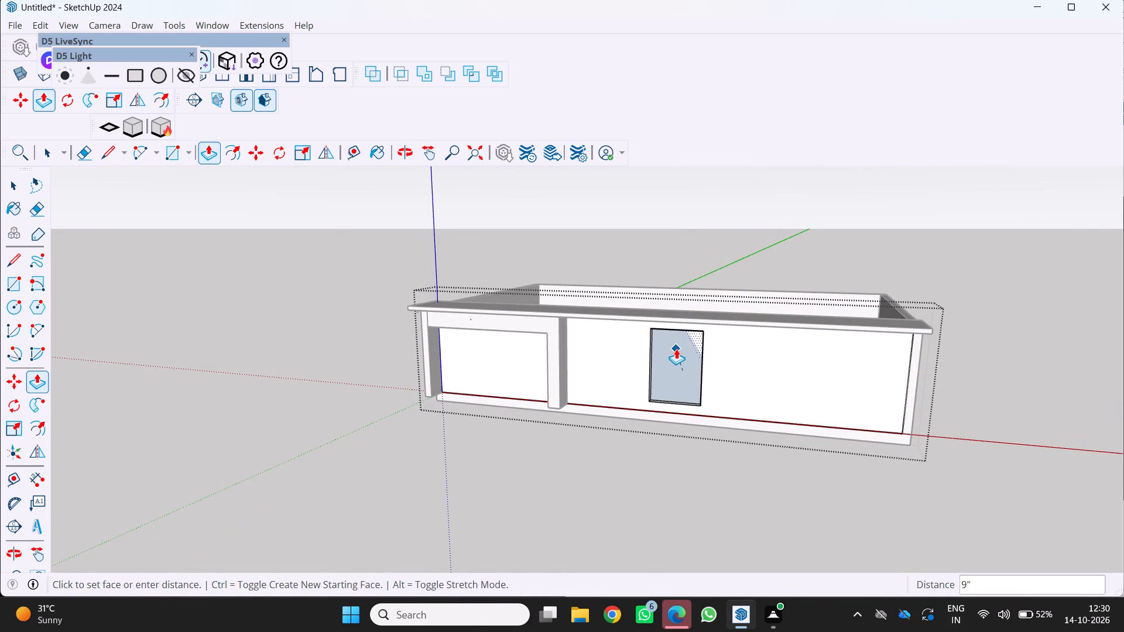
{"action": "left_click", "coordinate": [677, 349]}
{"action": "scroll", "coordinate": [663, 362], "scroll_direction": "down", "scroll_amount": 5}
{"action": "middle_click_drag", "start_coordinate": [660, 369], "coordinate": [719, 410]}
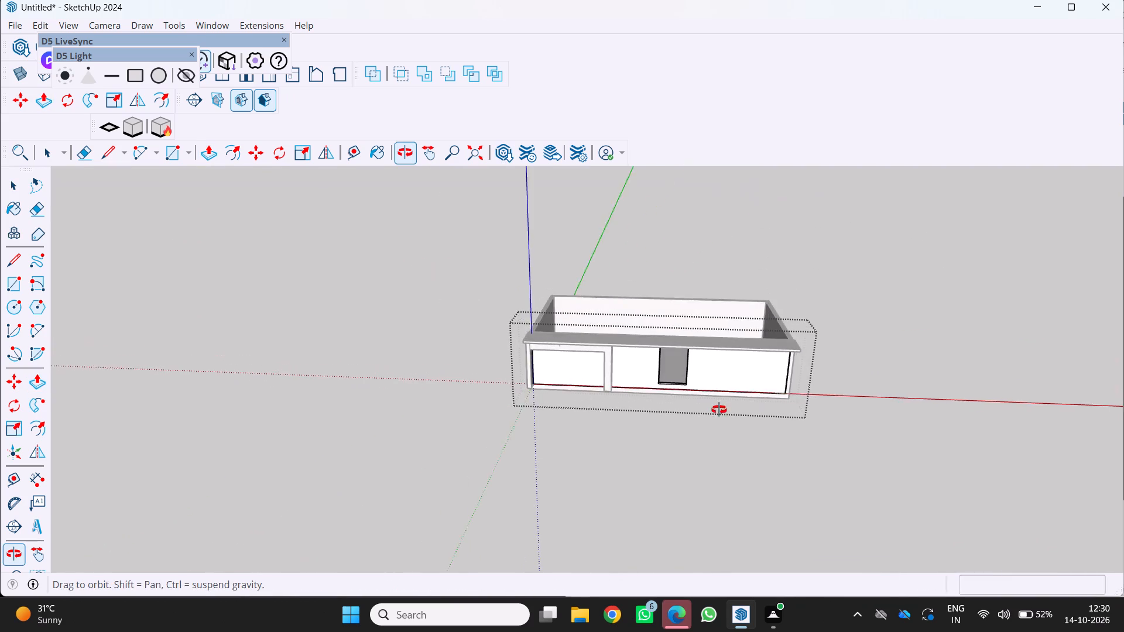
{"action": "middle_click_drag", "start_coordinate": [719, 410], "coordinate": [727, 420]}
{"action": "scroll", "coordinate": [679, 425], "scroll_direction": "down", "scroll_amount": 2}
{"action": "middle_click_drag", "start_coordinate": [663, 421], "coordinate": [619, 346]}
{"action": "scroll", "coordinate": [700, 399], "scroll_direction": "down", "scroll_amount": 1}
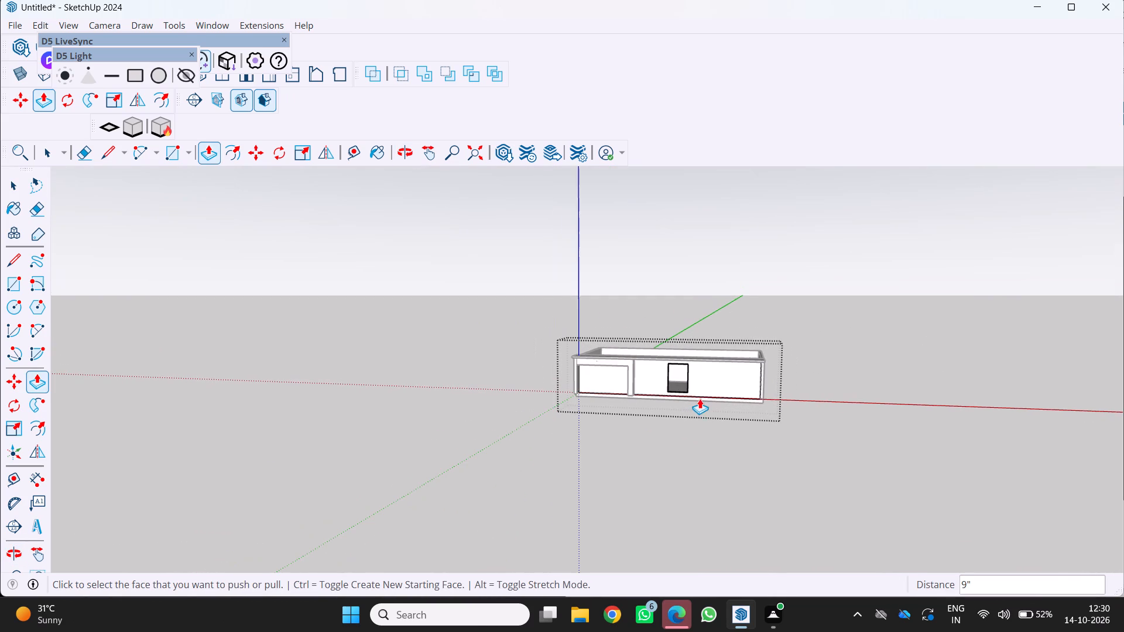
{"action": "scroll", "coordinate": [700, 399], "scroll_direction": "down", "scroll_amount": 1}
{"action": "key", "text": "space"}
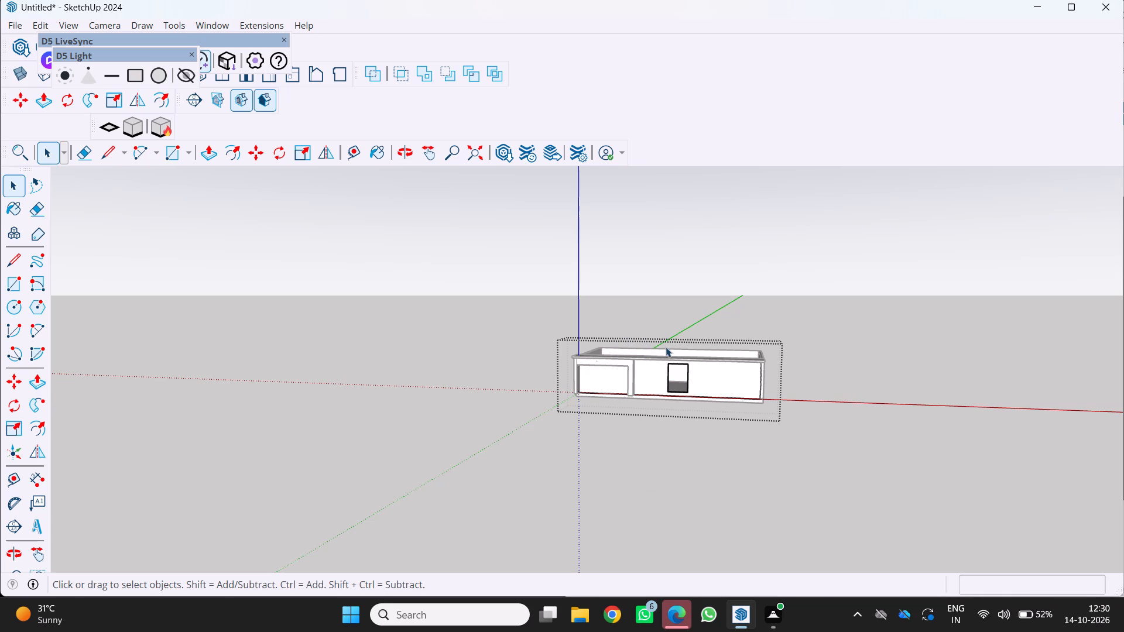
Examine the overhang's outer end and the adjoining corner of the front wall, farthest from the frame.
{"action": "scroll", "coordinate": [741, 351], "scroll_direction": "up", "scroll_amount": 9}
{"action": "middle_click_drag", "start_coordinate": [807, 370], "coordinate": [768, 316]}
{"action": "scroll", "coordinate": [769, 318], "scroll_direction": "up", "scroll_amount": 12}
{"action": "middle_click_drag", "start_coordinate": [768, 316], "coordinate": [762, 313]}
{"action": "scroll", "coordinate": [738, 303], "scroll_direction": "up", "scroll_amount": 3}
{"action": "middle_click_drag", "start_coordinate": [781, 299], "coordinate": [781, 303]}
{"action": "scroll", "coordinate": [781, 299], "scroll_direction": "up", "scroll_amount": 1}
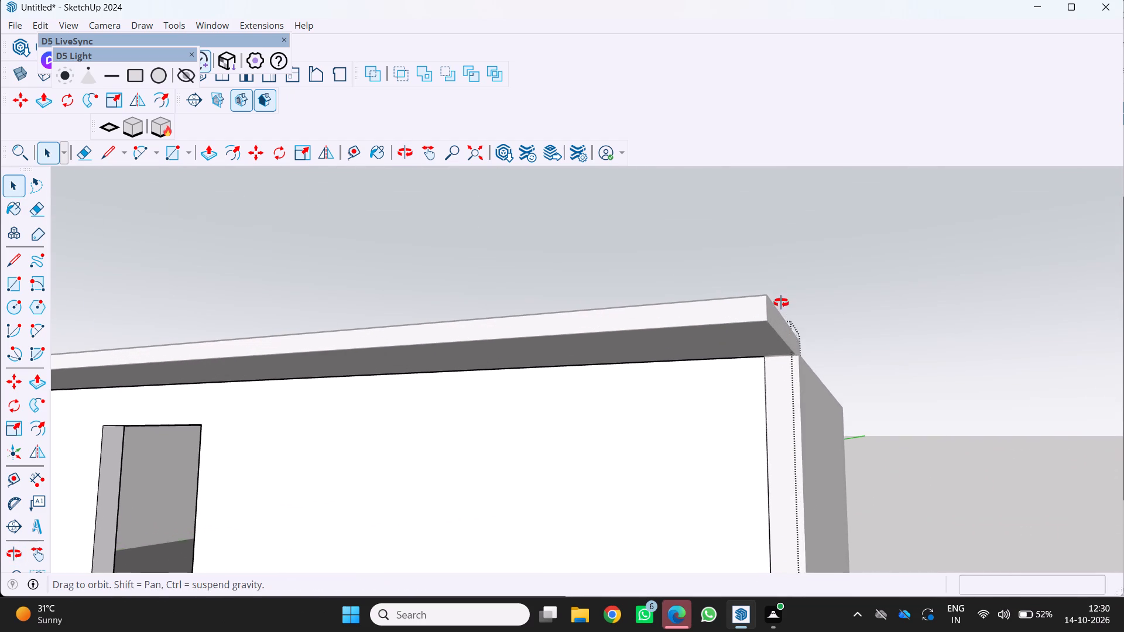
{"action": "middle_click_drag", "start_coordinate": [781, 303], "coordinate": [756, 407]}
{"action": "scroll", "coordinate": [767, 400], "scroll_direction": "up", "scroll_amount": 3}
{"action": "scroll", "coordinate": [767, 399], "scroll_direction": "down", "scroll_amount": 10}
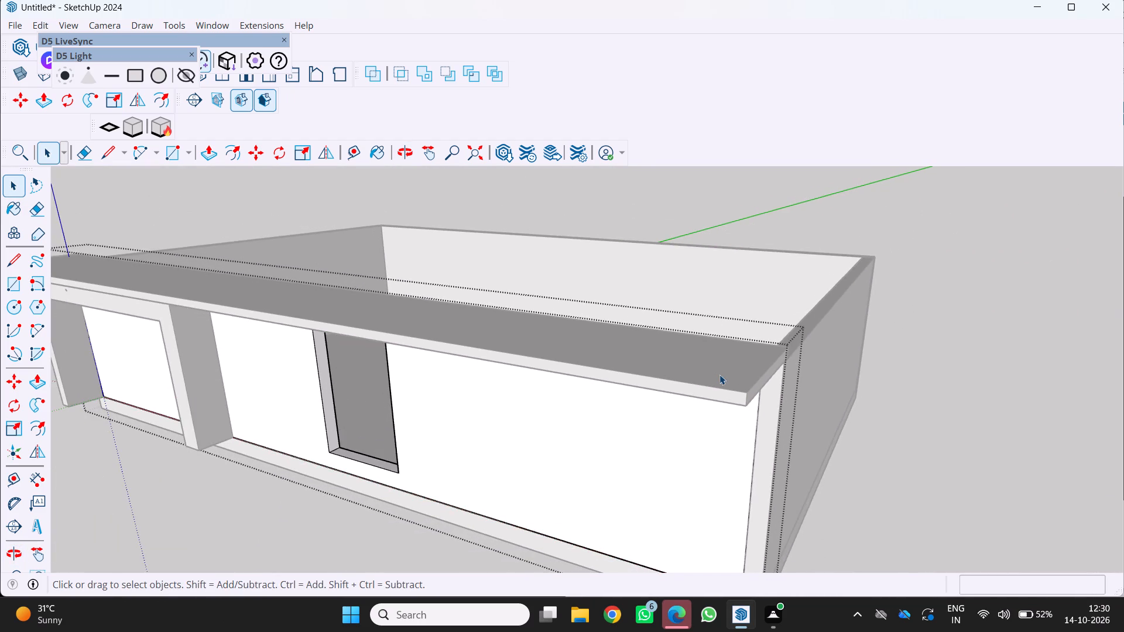
{"action": "scroll", "coordinate": [715, 374], "scroll_direction": "down", "scroll_amount": 5}
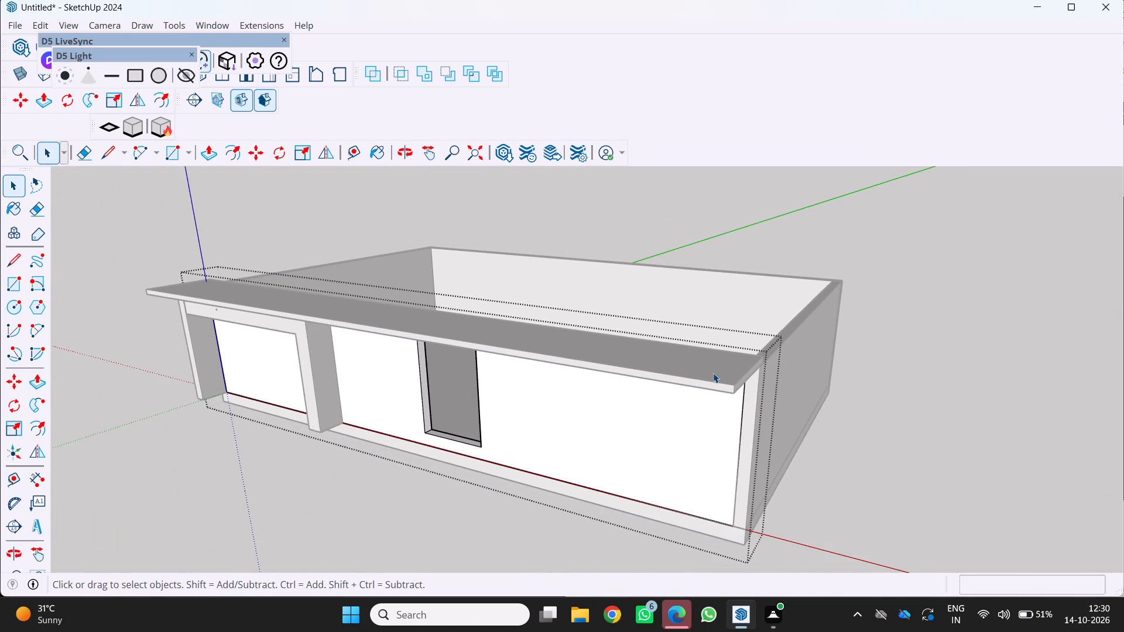
{"action": "scroll", "coordinate": [710, 373], "scroll_direction": "down", "scroll_amount": 2}
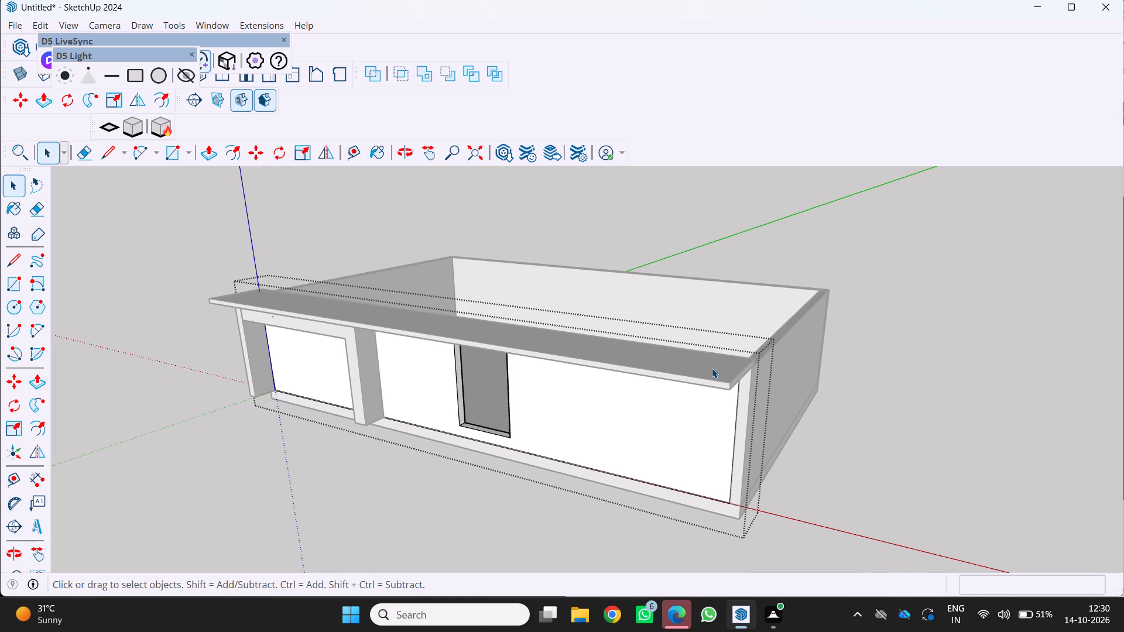
{"action": "scroll", "coordinate": [796, 428], "scroll_direction": "up", "scroll_amount": 2}
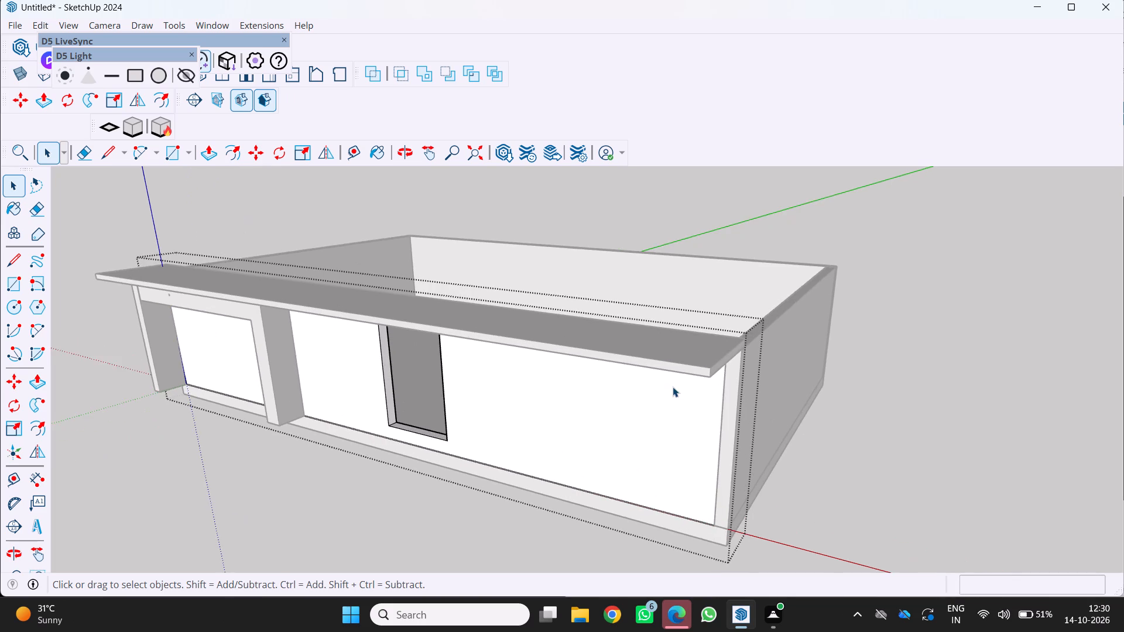
{"action": "middle_click_drag", "start_coordinate": [673, 387], "coordinate": [546, 357]}
{"action": "scroll", "coordinate": [673, 387], "scroll_direction": "up", "scroll_amount": 1}
{"action": "middle_click", "coordinate": [546, 357]}
{"action": "scroll", "coordinate": [414, 307], "scroll_direction": "up", "scroll_amount": 5}
{"action": "middle_click_drag", "start_coordinate": [458, 301], "coordinate": [485, 320]}
{"action": "scroll", "coordinate": [458, 301], "scroll_direction": "up", "scroll_amount": 1}
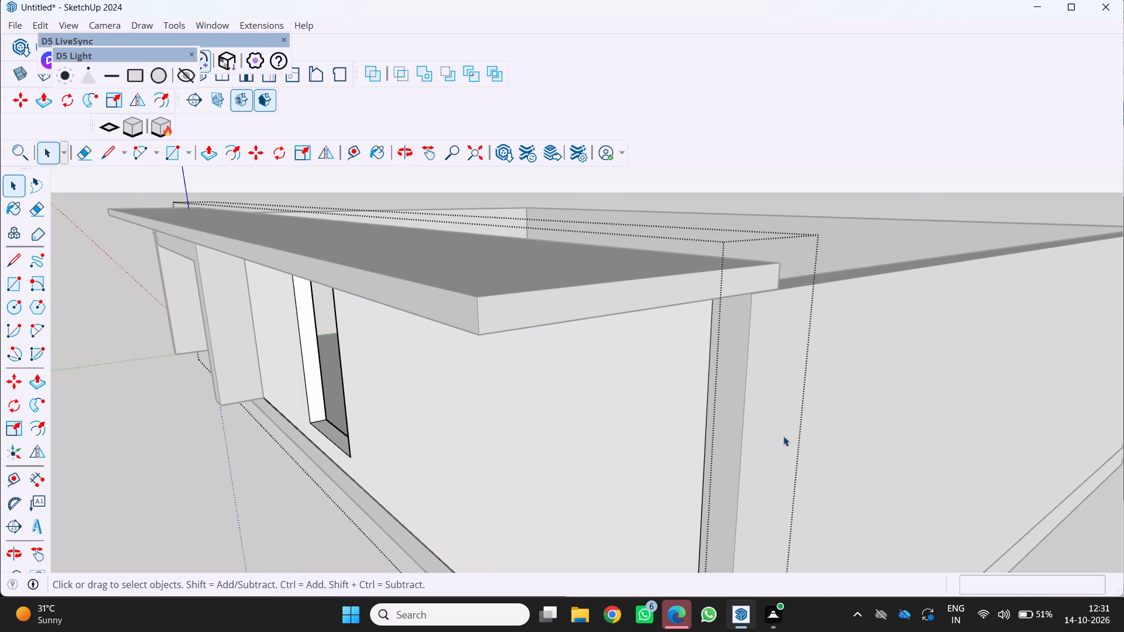
Examine the overhang's end, the corner beneath it and the whole front wall with its new opening.
{"action": "scroll", "coordinate": [515, 285], "scroll_direction": "down", "scroll_amount": 3}
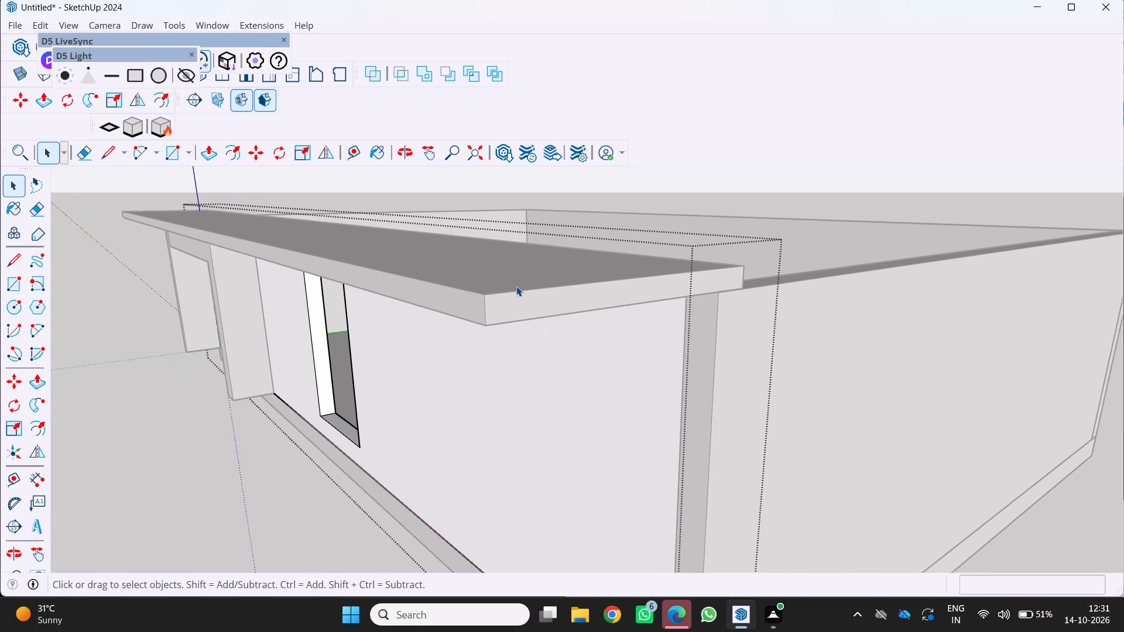
{"action": "scroll", "coordinate": [518, 286], "scroll_direction": "down", "scroll_amount": 3}
{"action": "middle_click_drag", "start_coordinate": [482, 306], "coordinate": [551, 314]}
{"action": "middle_click", "coordinate": [551, 314]}
{"action": "scroll", "coordinate": [515, 330], "scroll_direction": "up", "scroll_amount": 2}
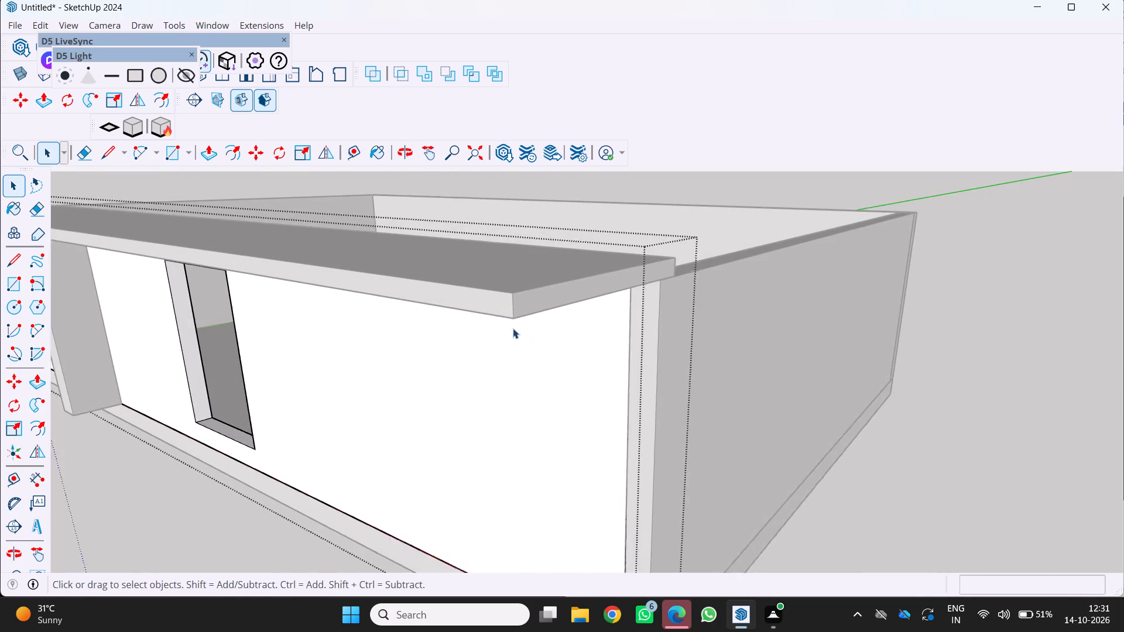
{"action": "scroll", "coordinate": [513, 328], "scroll_direction": "up", "scroll_amount": 1}
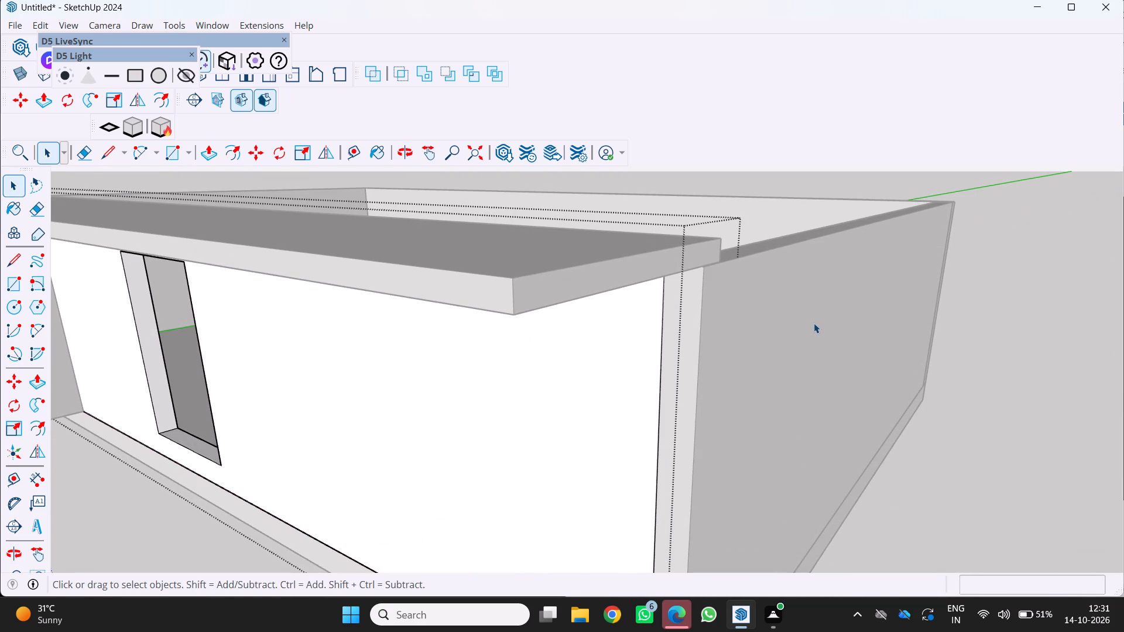
{"action": "scroll", "coordinate": [738, 329], "scroll_direction": "down", "scroll_amount": 4}
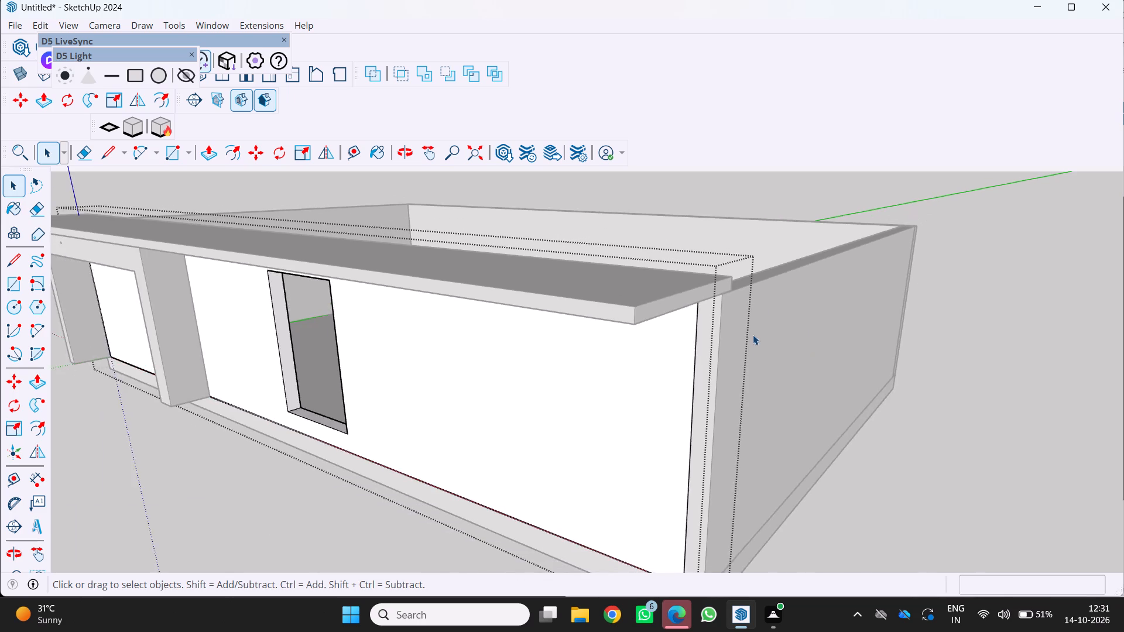
{"action": "scroll", "coordinate": [753, 335], "scroll_direction": "down", "scroll_amount": 3}
{"action": "middle_click_drag", "start_coordinate": [753, 335], "coordinate": [837, 349]}
{"action": "scroll", "coordinate": [821, 349], "scroll_direction": "down", "scroll_amount": 6}
{"action": "middle_click_drag", "start_coordinate": [636, 392], "coordinate": [642, 329]}
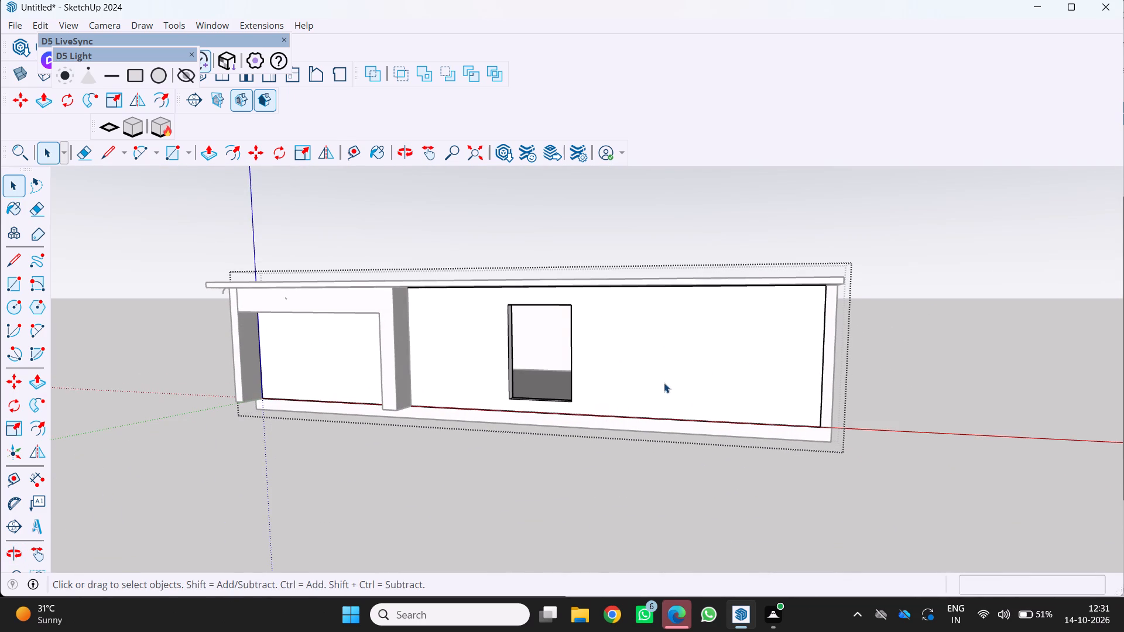
{"action": "scroll", "coordinate": [799, 321], "scroll_direction": "down", "scroll_amount": 4}
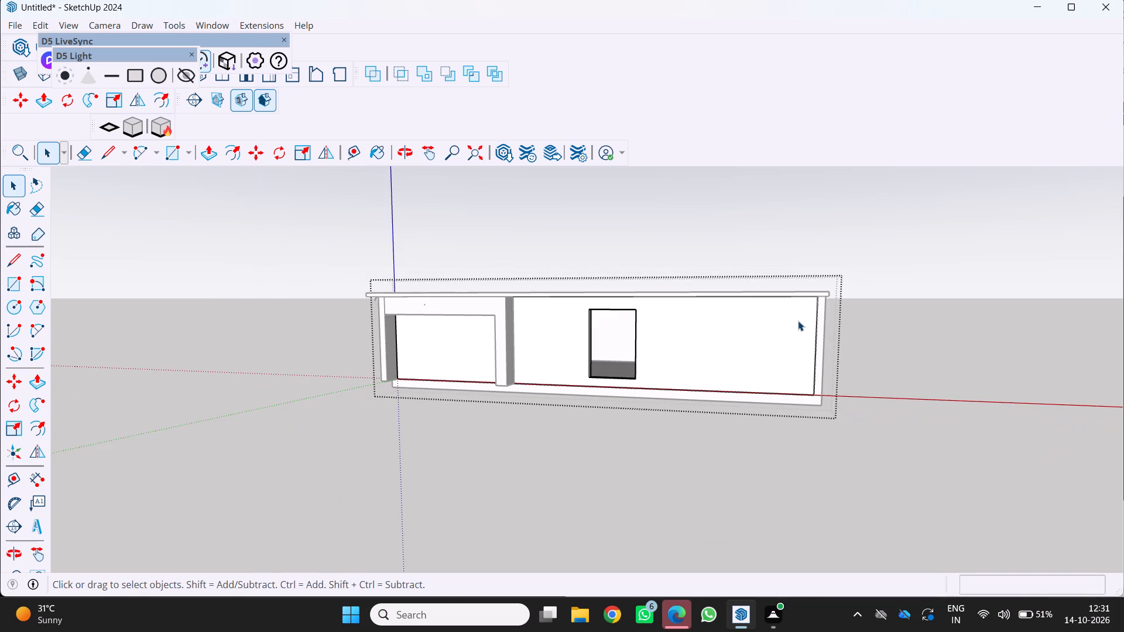
{"action": "middle_click_drag", "start_coordinate": [798, 321], "coordinate": [807, 359]}
Close the front wall's group and return to editing the whole model.
{"action": "key", "text": "space"}
{"action": "key", "text": "space"}
{"action": "triple_click", "coordinate": [758, 371]}
{"action": "key", "text": "n"}
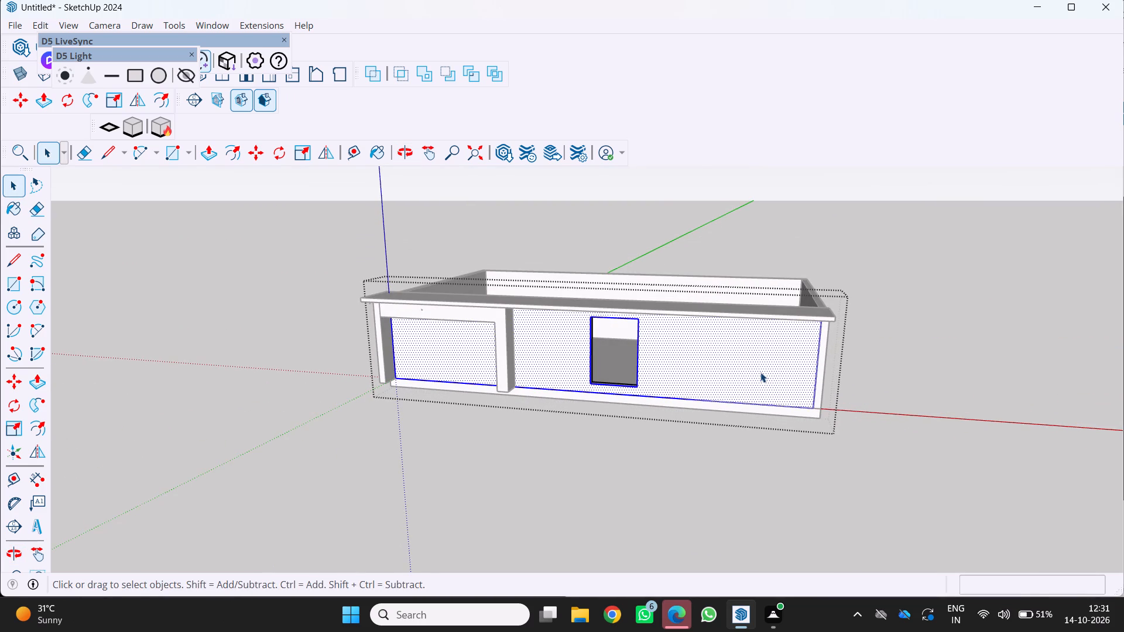
{"action": "key", "text": "n"}
{"action": "key", "text": "n"}
{"action": "key", "text": "n"}
{"action": "key", "text": "n"}
{"action": "double_click", "coordinate": [714, 458]}
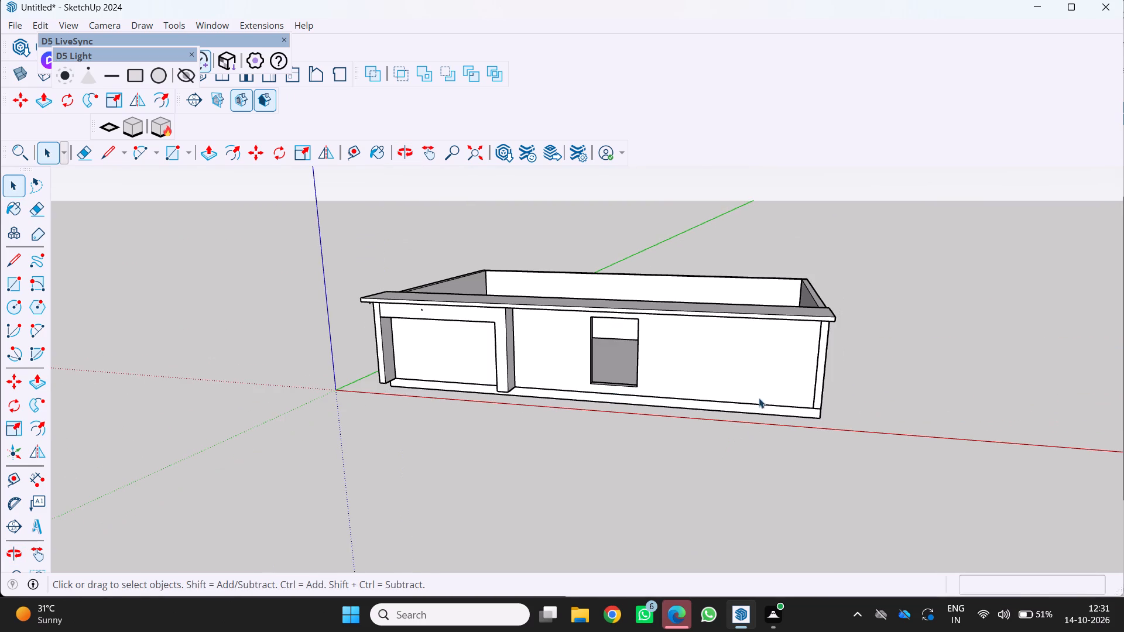
Examine the whole house's front elevation from above, from eye level and from both ends.
{"action": "scroll", "coordinate": [774, 356], "scroll_direction": "up", "scroll_amount": 5}
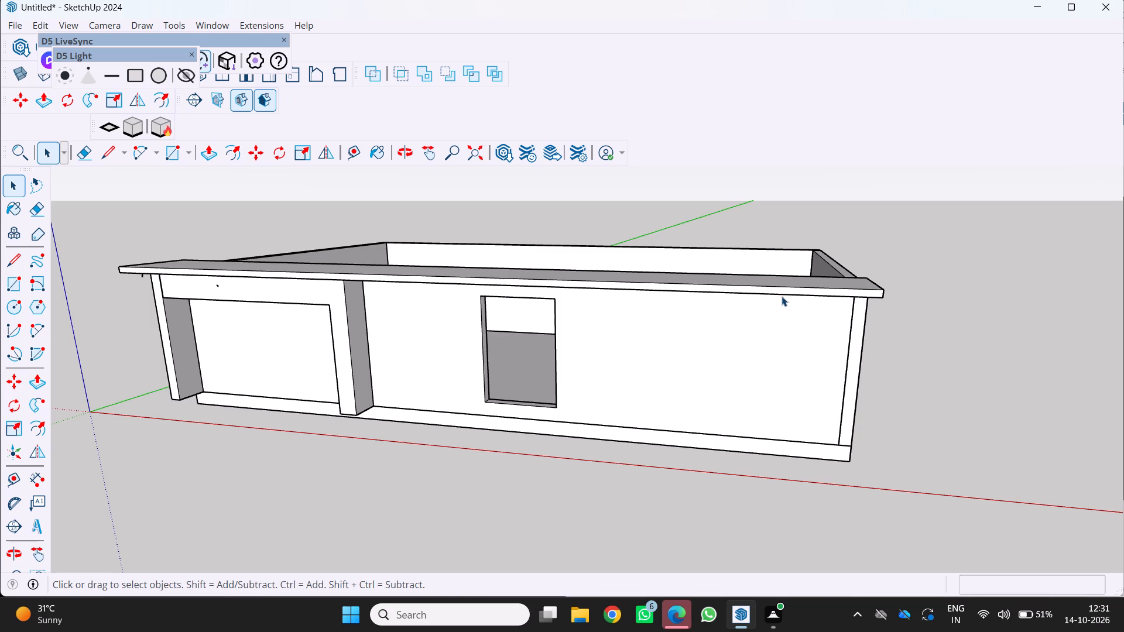
{"action": "scroll", "coordinate": [778, 294], "scroll_direction": "down", "scroll_amount": 2}
{"action": "scroll", "coordinate": [405, 600], "scroll_direction": "down", "scroll_amount": 1}
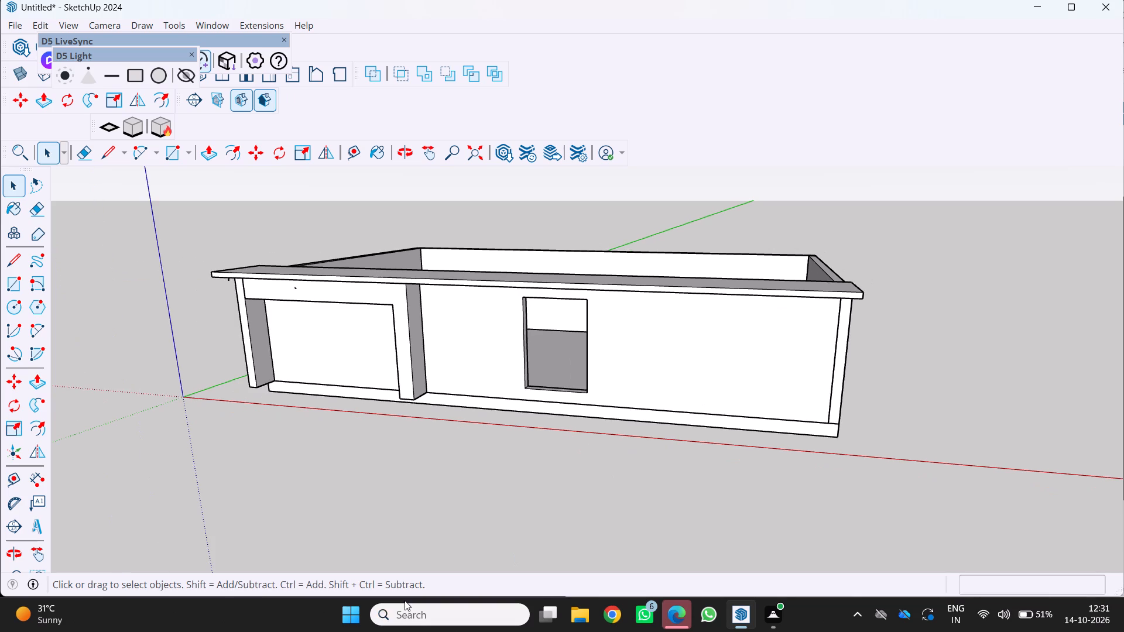
{"action": "middle_click_drag", "start_coordinate": [405, 600], "coordinate": [662, 548]}
{"action": "scroll", "coordinate": [529, 597], "scroll_direction": "down", "scroll_amount": 4}
{"action": "scroll", "coordinate": [696, 377], "scroll_direction": "down", "scroll_amount": 4}
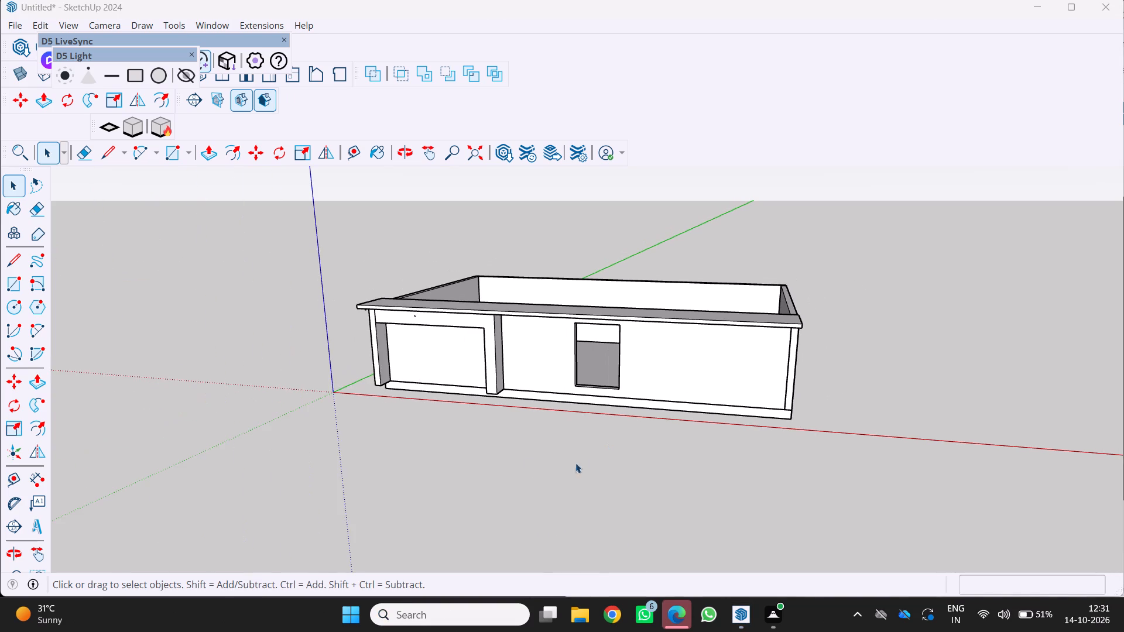
{"action": "middle_click_drag", "start_coordinate": [467, 397], "coordinate": [623, 316]}
{"action": "scroll", "coordinate": [623, 316], "scroll_direction": "down", "scroll_amount": 2}
{"action": "scroll", "coordinate": [402, 329], "scroll_direction": "up", "scroll_amount": 2}
{"action": "middle_click_drag", "start_coordinate": [503, 313], "coordinate": [460, 353]}
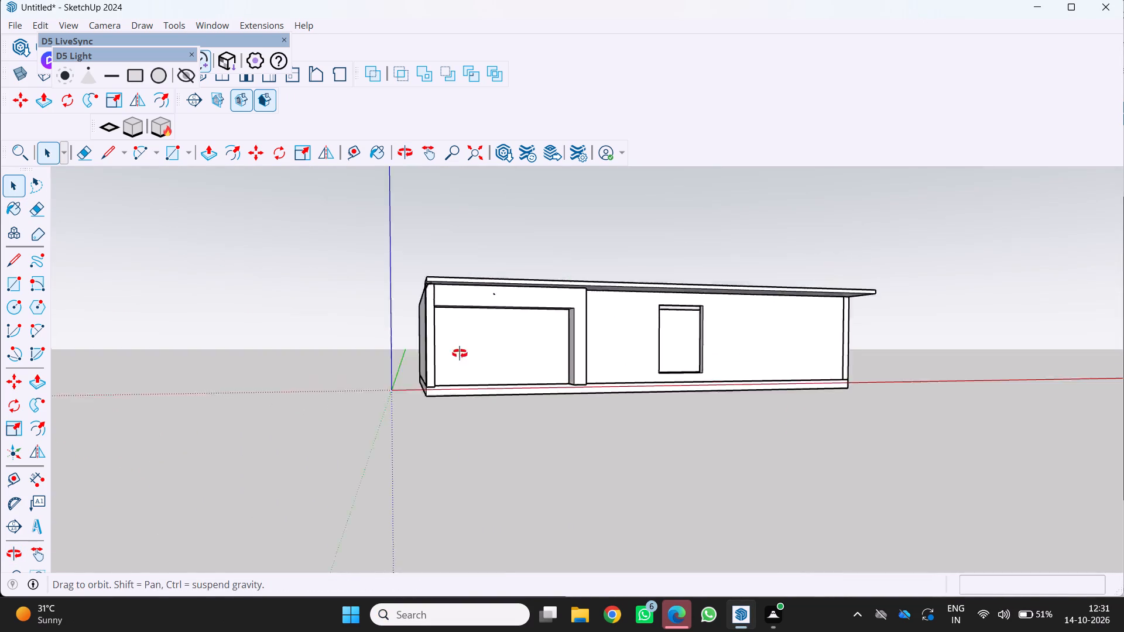
{"action": "middle_click_drag", "start_coordinate": [460, 353], "coordinate": [433, 360]}
{"action": "scroll", "coordinate": [437, 341], "scroll_direction": "down", "scroll_amount": 4}
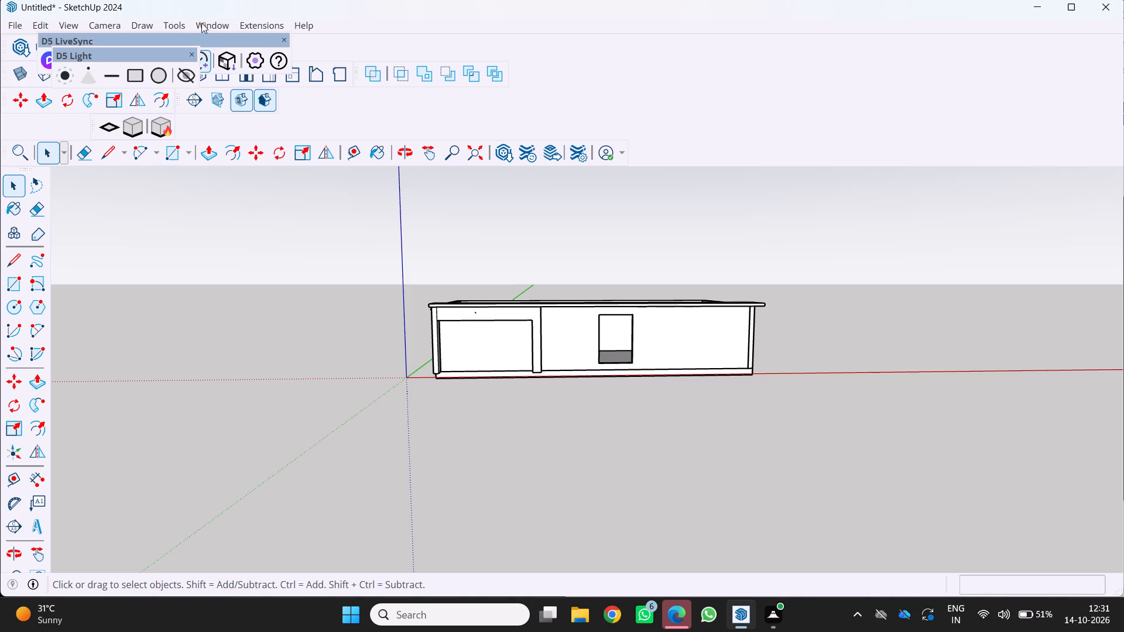
Search 3D Warehouse for DOUBLE DOOR.
{"action": "left_click", "coordinate": [201, 23]}
{"action": "left_click", "coordinate": [240, 136]}
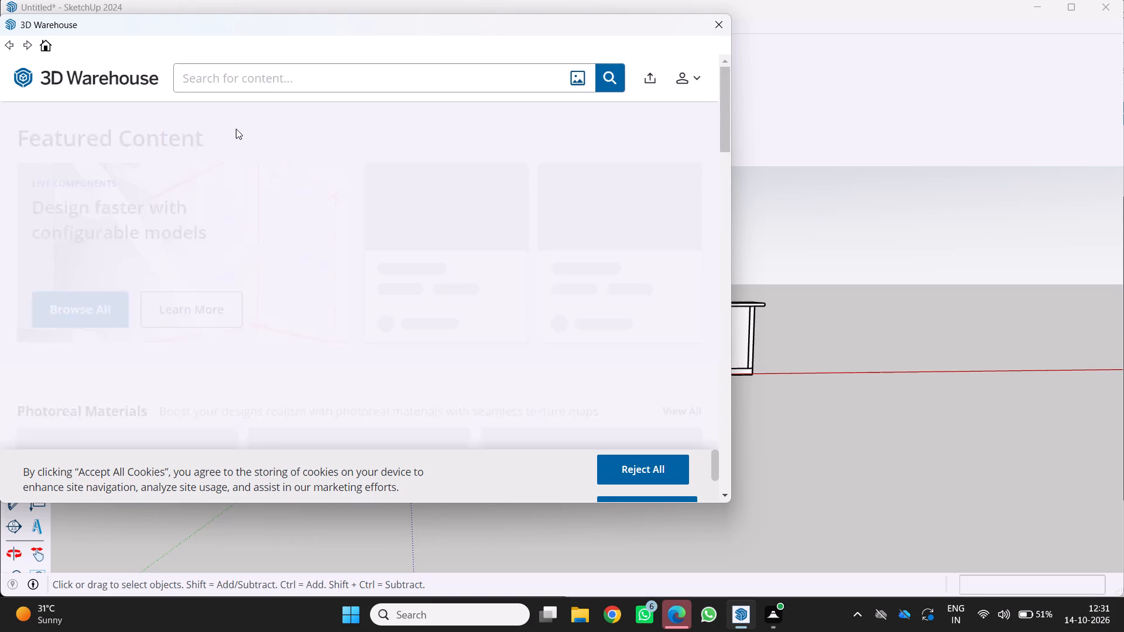
{"action": "left_click", "coordinate": [215, 84]}
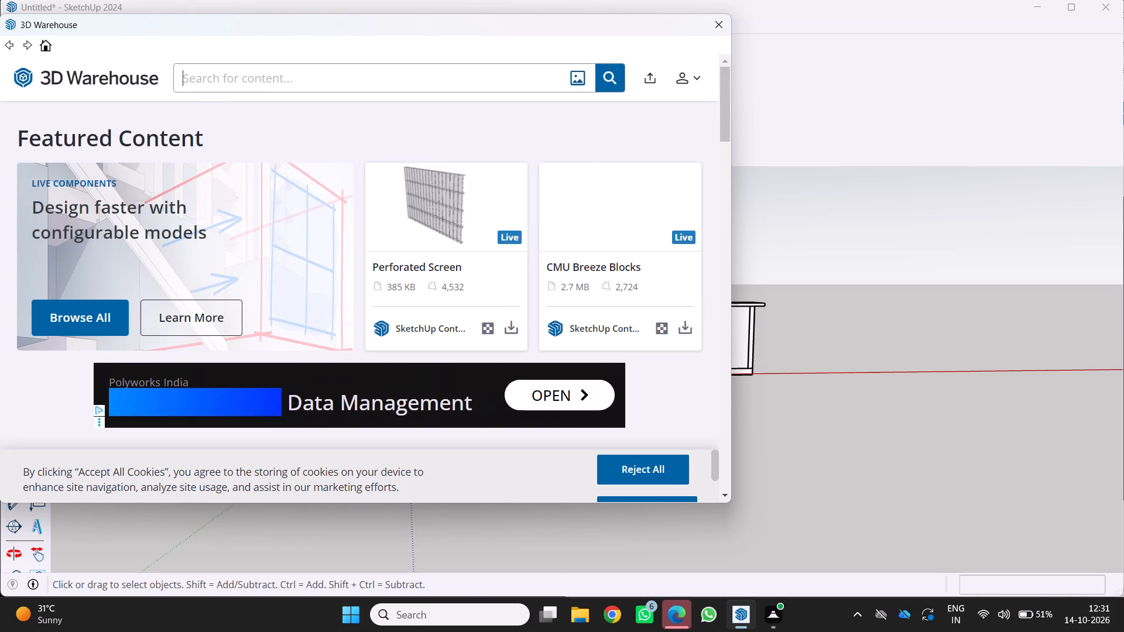
{"action": "type", "text": "DOUBLE"}
{"action": "key", "text": "space"}
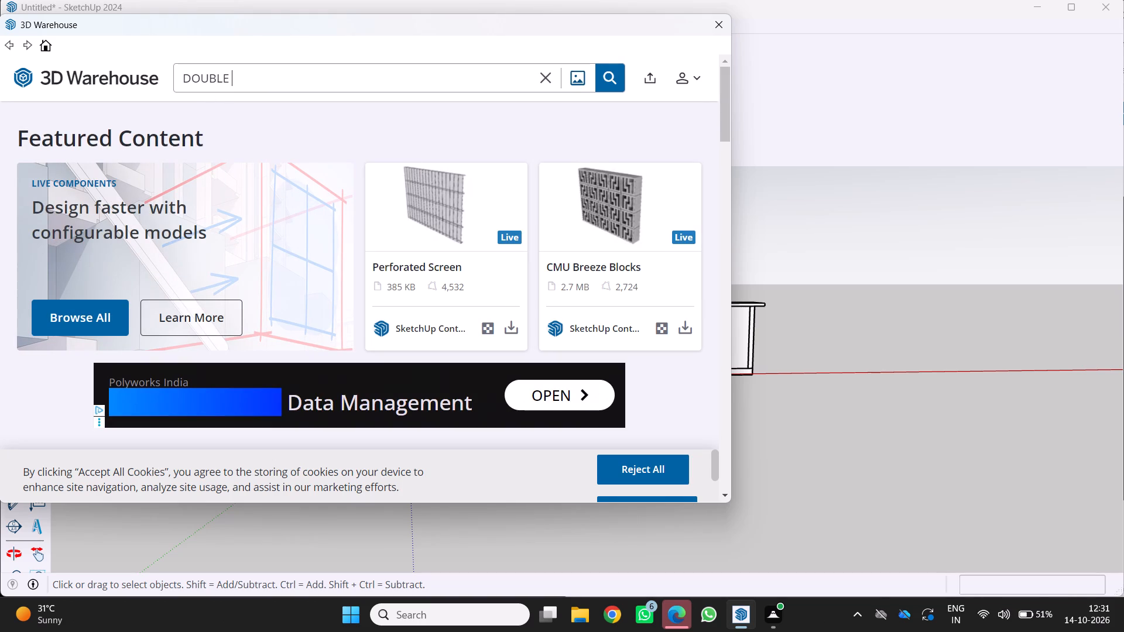
{"action": "type", "text": "DOOR"}
{"action": "left_click", "coordinate": [606, 77]}
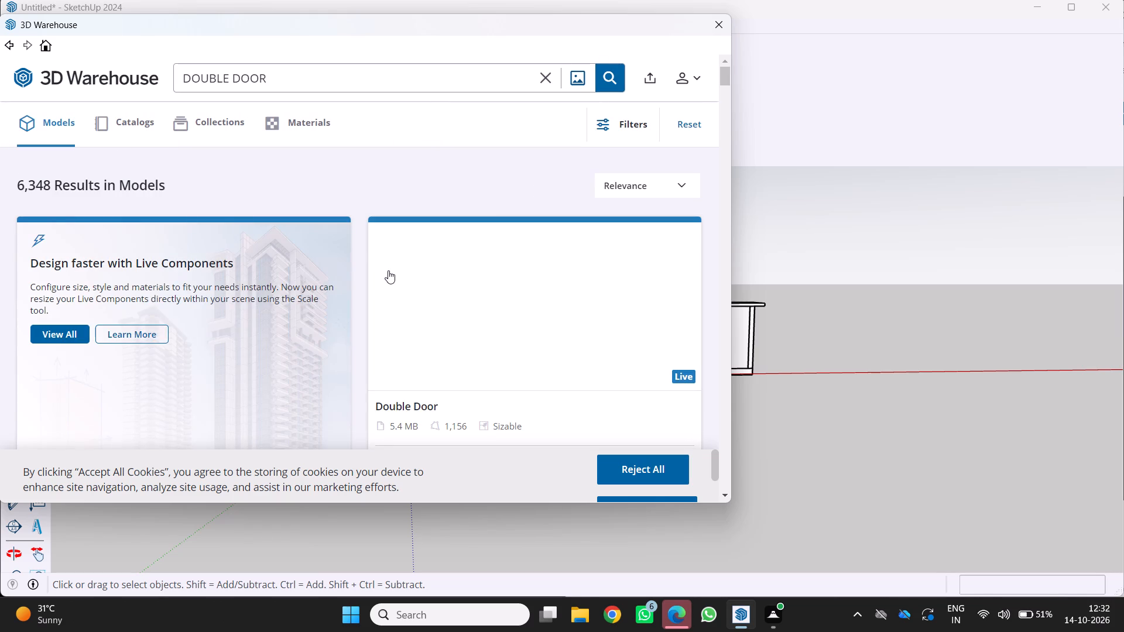
Find the dark brown panelled "Double door" model of 50 KB in the results and load it into the house model.
{"action": "scroll", "coordinate": [368, 327], "scroll_direction": "down", "scroll_amount": 4}
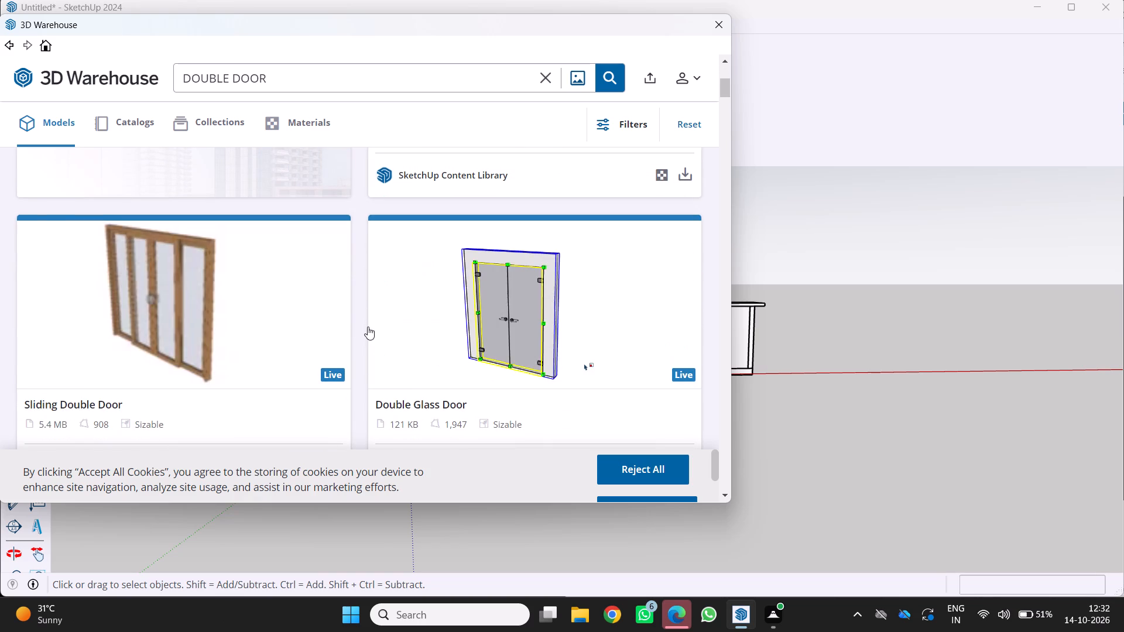
{"action": "scroll", "coordinate": [368, 327], "scroll_direction": "down", "scroll_amount": 5}
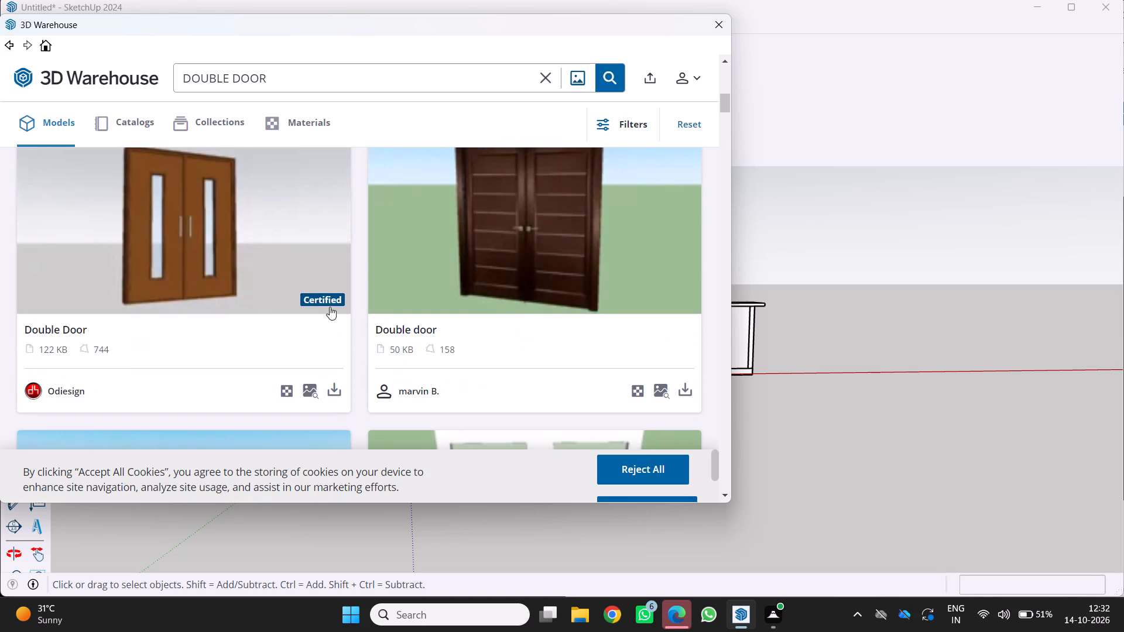
{"action": "scroll", "coordinate": [380, 274], "scroll_direction": "down", "scroll_amount": 5}
{"action": "scroll", "coordinate": [380, 274], "scroll_direction": "up", "scroll_amount": 3}
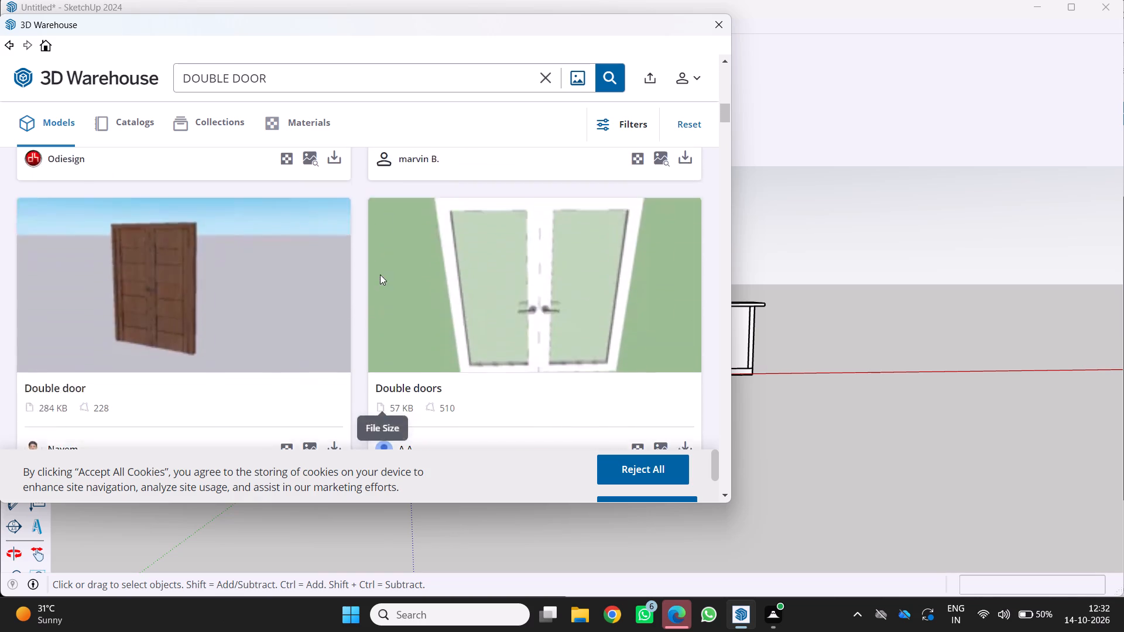
{"action": "scroll", "coordinate": [380, 274], "scroll_direction": "up", "scroll_amount": 2}
{"action": "left_click", "coordinate": [680, 387]}
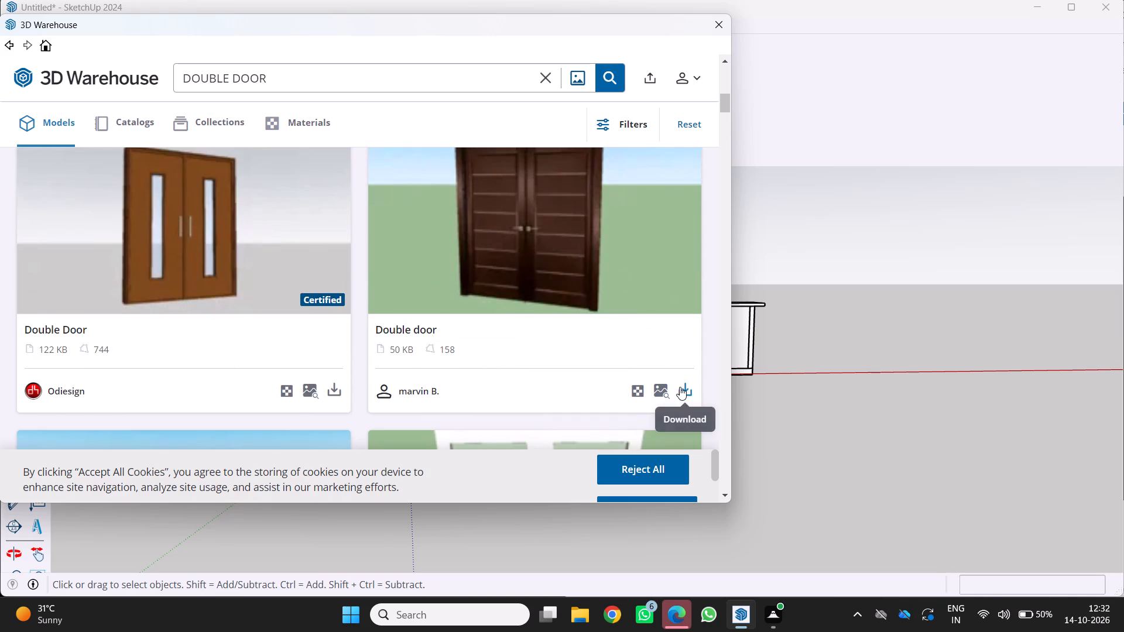
{"action": "left_click", "coordinate": [329, 278]}
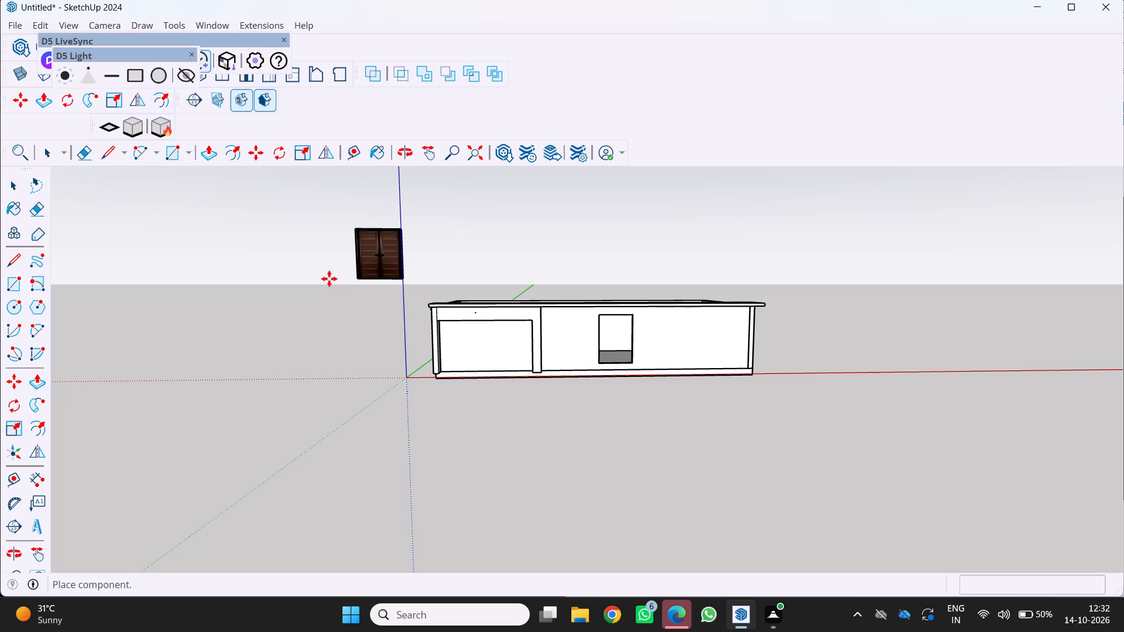
Place the double door inside the front wall's opening, with its base on the opening's bottom edge.
{"action": "scroll", "coordinate": [725, 528], "scroll_direction": "up", "scroll_amount": 2}
{"action": "scroll", "coordinate": [647, 383], "scroll_direction": "up", "scroll_amount": 3}
{"action": "scroll", "coordinate": [578, 345], "scroll_direction": "up", "scroll_amount": 3}
{"action": "scroll", "coordinate": [536, 309], "scroll_direction": "up", "scroll_amount": 3}
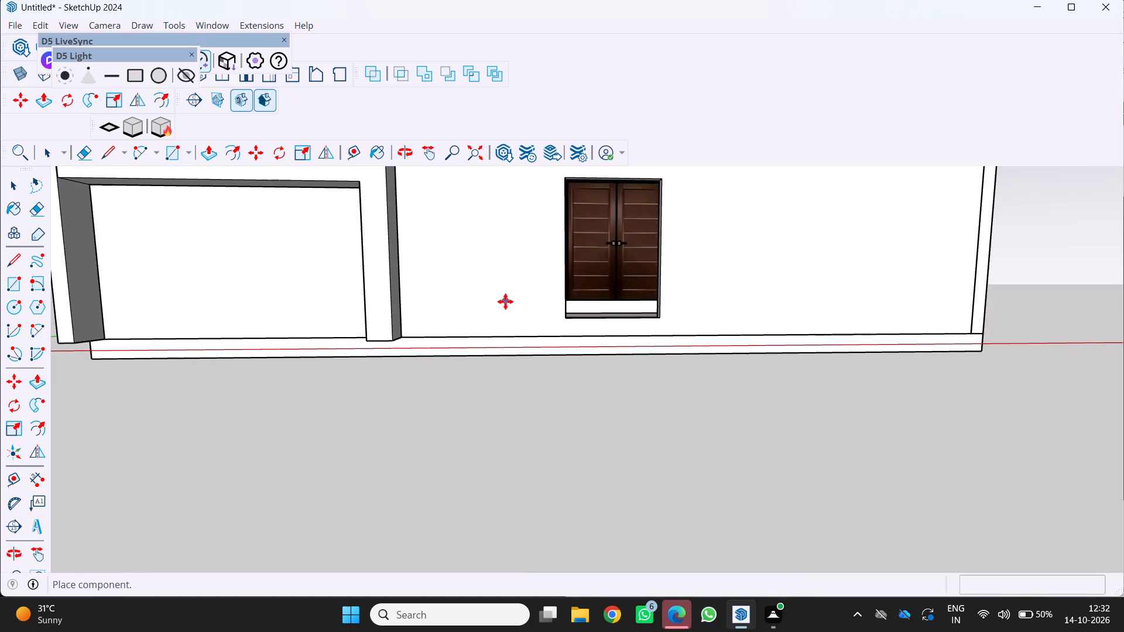
{"action": "middle_click_drag", "start_coordinate": [516, 305], "coordinate": [421, 403]}
{"action": "middle_click", "coordinate": [421, 403]}
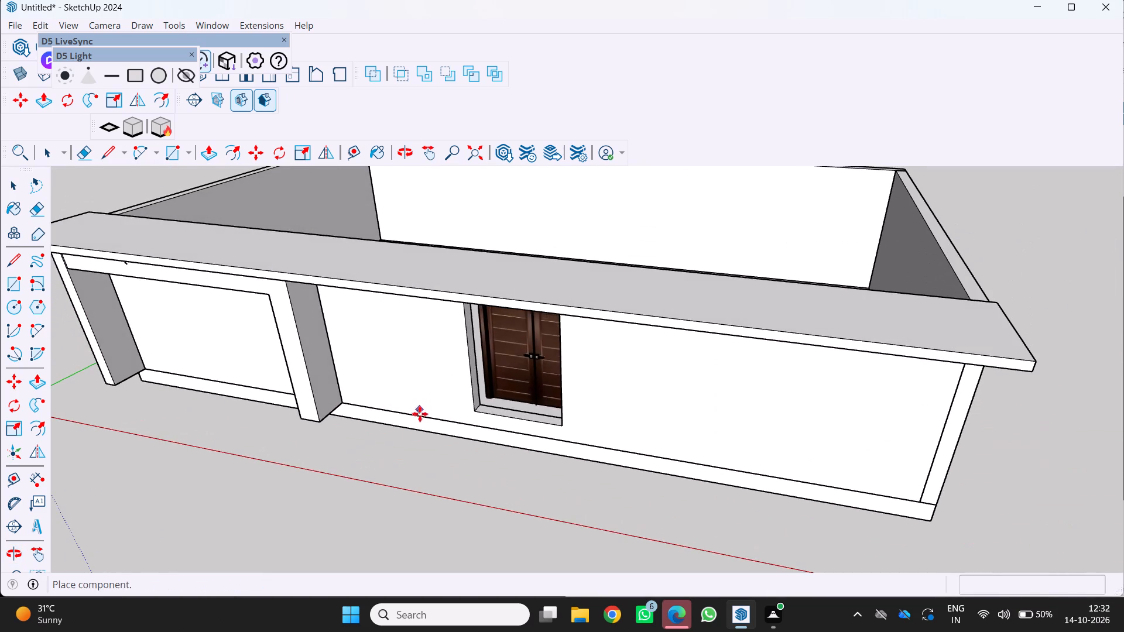
{"action": "scroll", "coordinate": [423, 437], "scroll_direction": "up", "scroll_amount": 3}
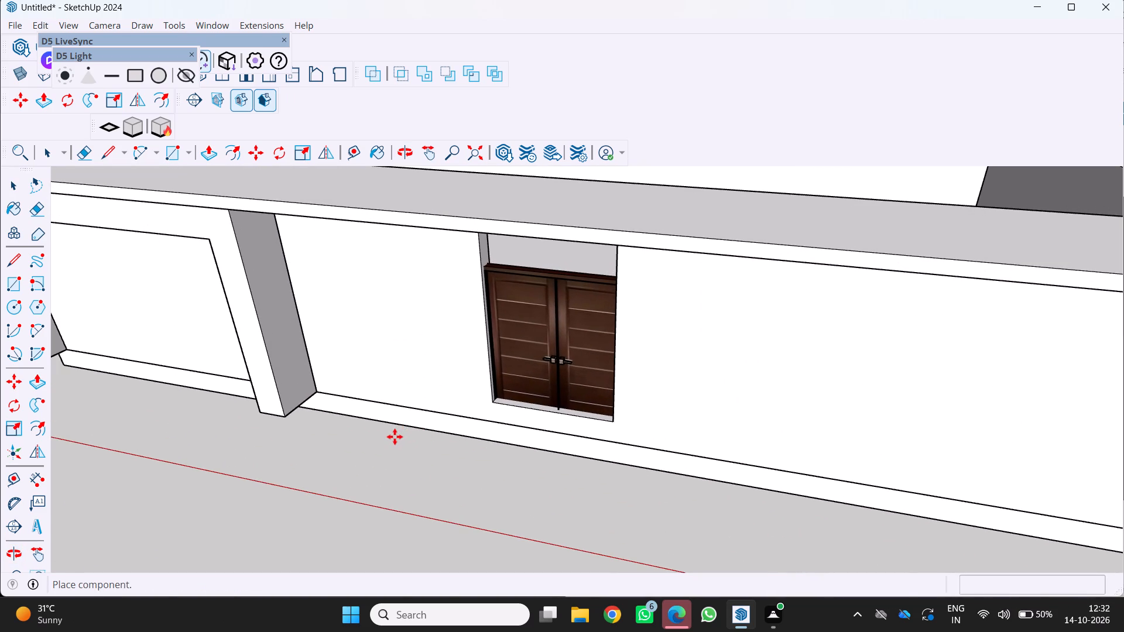
{"action": "left_click", "coordinate": [395, 437]}
Scale the double door by about 1.59 in depth and 1.23 in height to reach the opening's top edge.
{"action": "scroll", "coordinate": [475, 382], "scroll_direction": "up", "scroll_amount": 7}
{"action": "scroll", "coordinate": [548, 249], "scroll_direction": "down", "scroll_amount": 5}
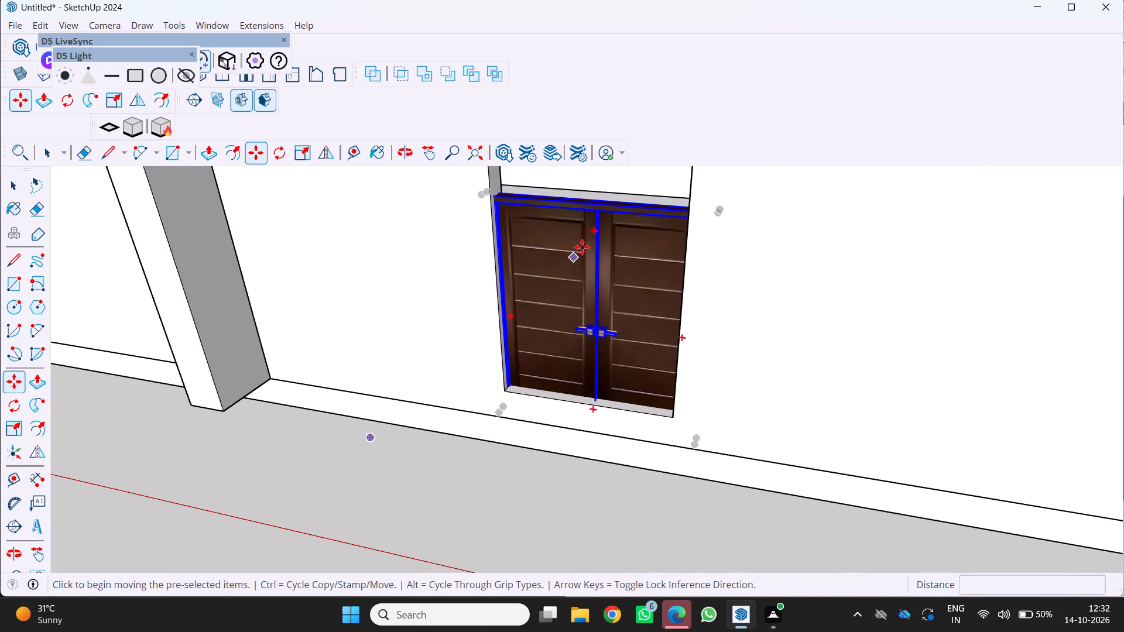
{"action": "middle_click_drag", "start_coordinate": [598, 215], "coordinate": [658, 244]}
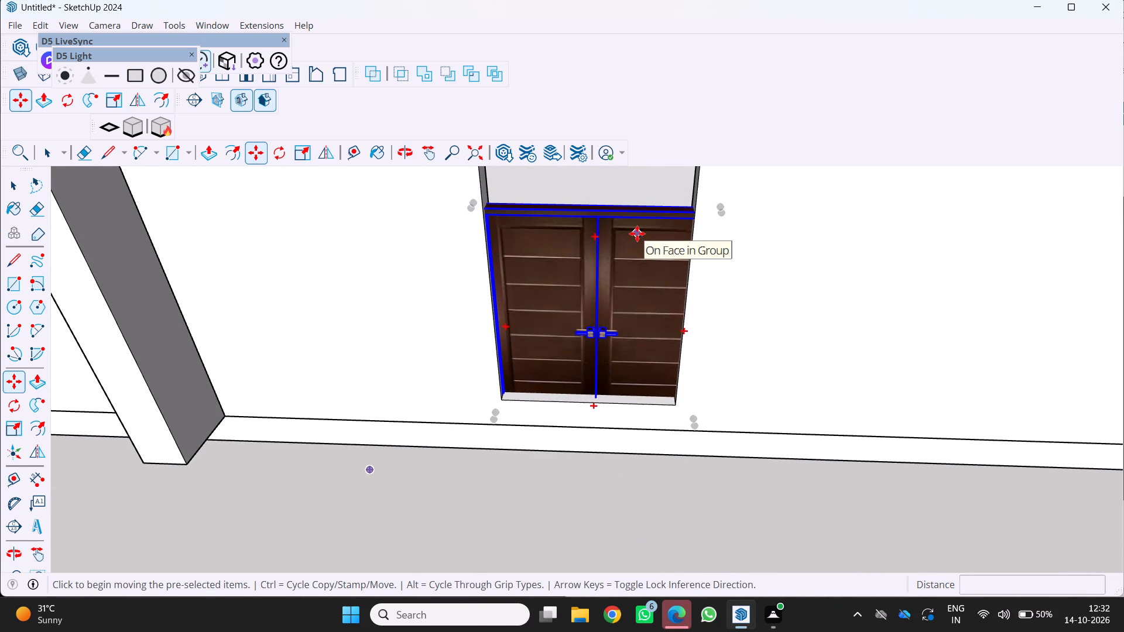
{"action": "scroll", "coordinate": [611, 218], "scroll_direction": "up", "scroll_amount": 2}
{"action": "key", "text": "s"}
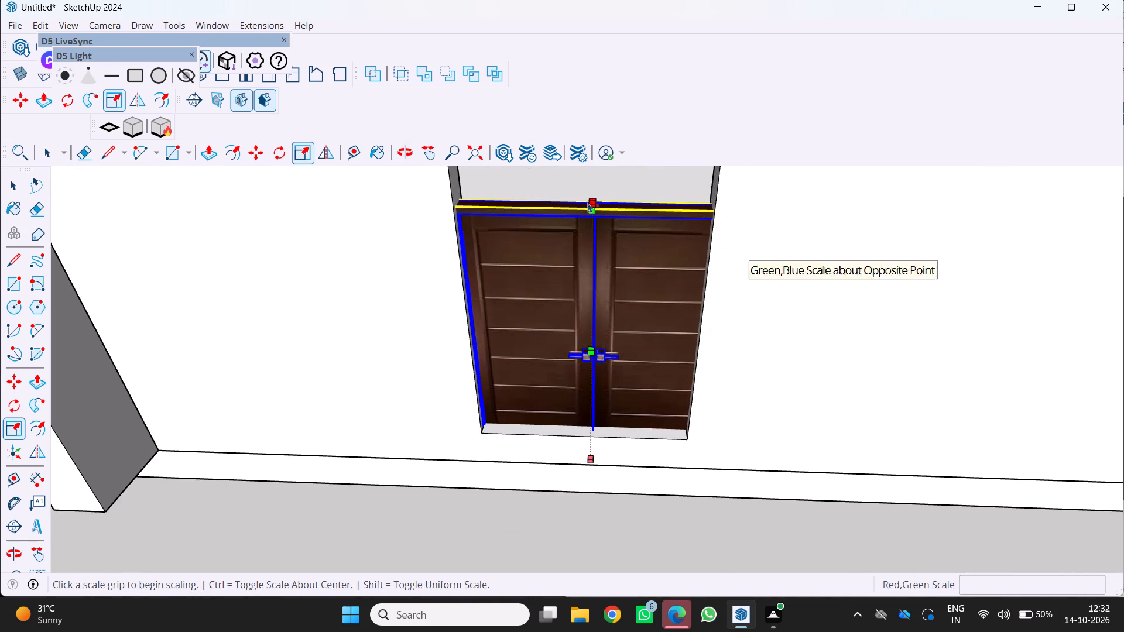
{"action": "left_click", "coordinate": [592, 207]}
{"action": "scroll", "coordinate": [603, 184], "scroll_direction": "down", "scroll_amount": 8}
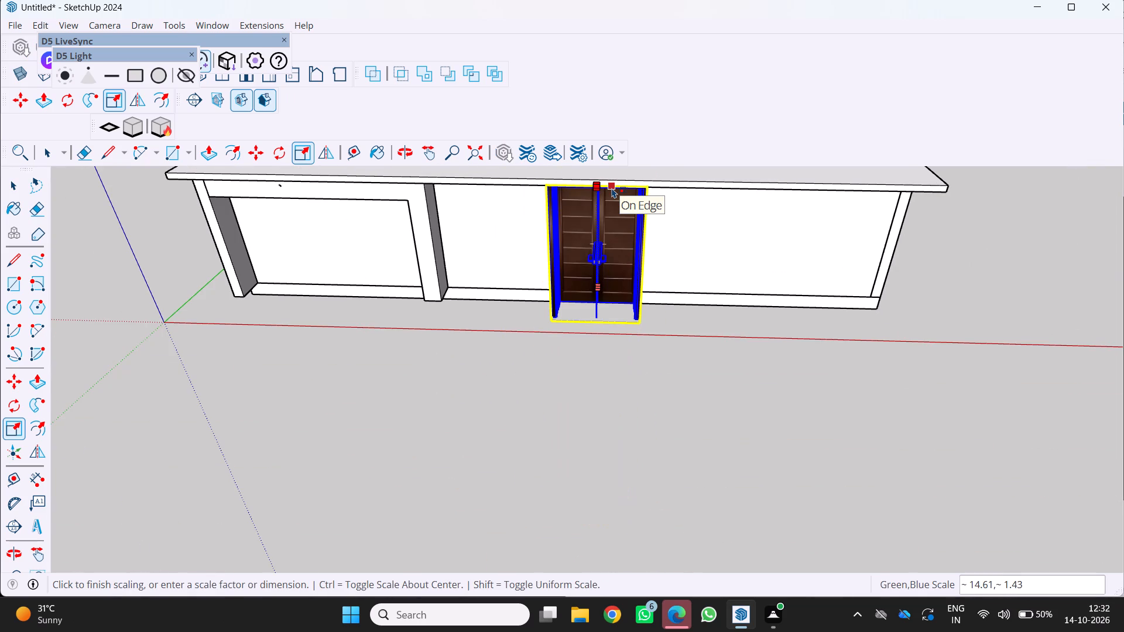
{"action": "middle_click_drag", "start_coordinate": [612, 188], "coordinate": [626, 97]}
{"action": "scroll", "coordinate": [614, 138], "scroll_direction": "up", "scroll_amount": 1}
{"action": "middle_click", "coordinate": [626, 97]}
{"action": "scroll", "coordinate": [596, 229], "scroll_direction": "up", "scroll_amount": 2}
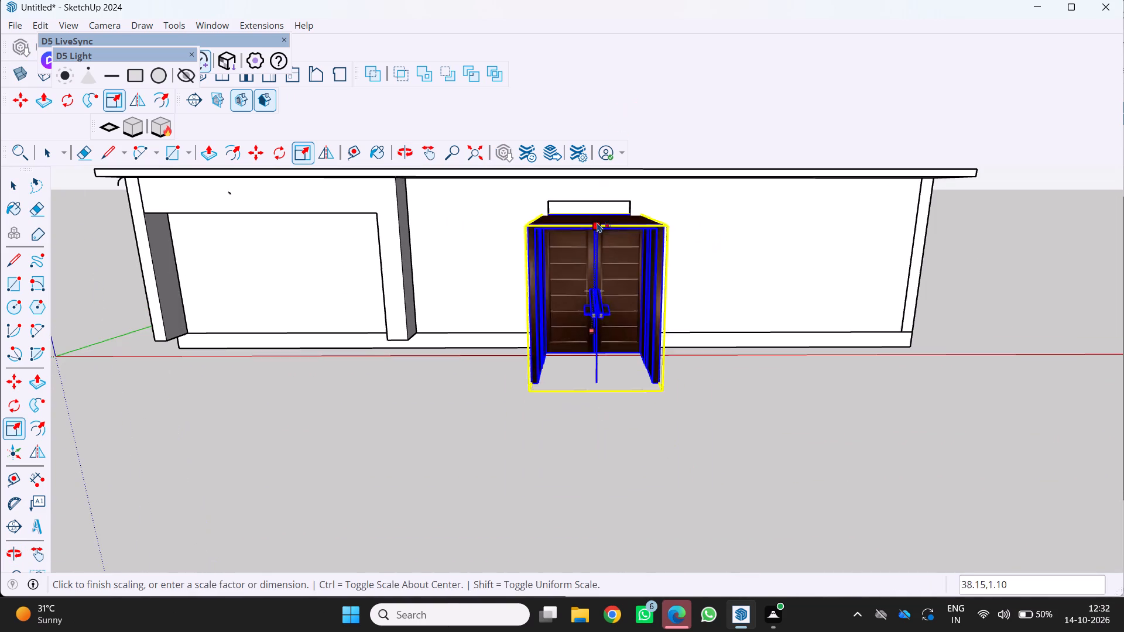
{"action": "scroll", "coordinate": [587, 206], "scroll_direction": "up", "scroll_amount": 2}
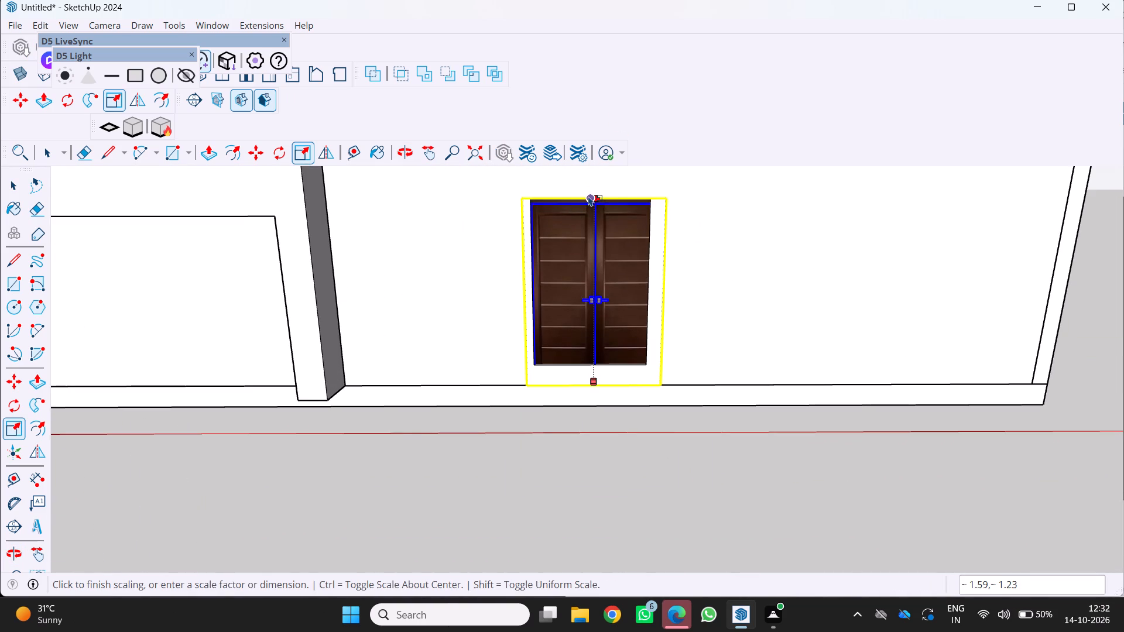
{"action": "scroll", "coordinate": [588, 196], "scroll_direction": "up", "scroll_amount": 3}
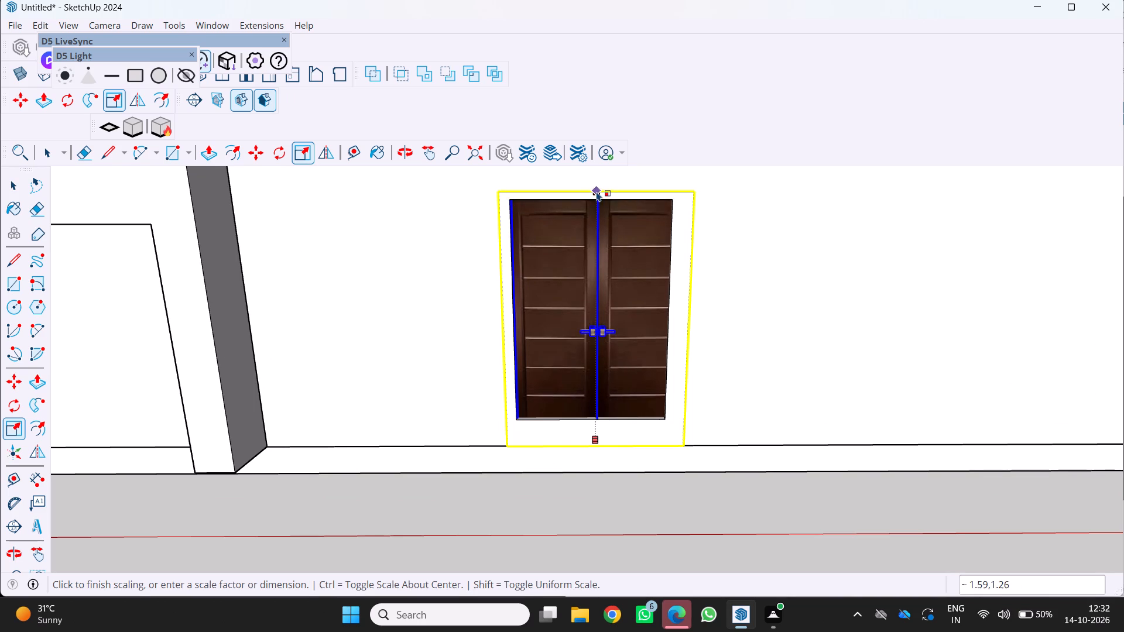
{"action": "left_click", "coordinate": [599, 202]}
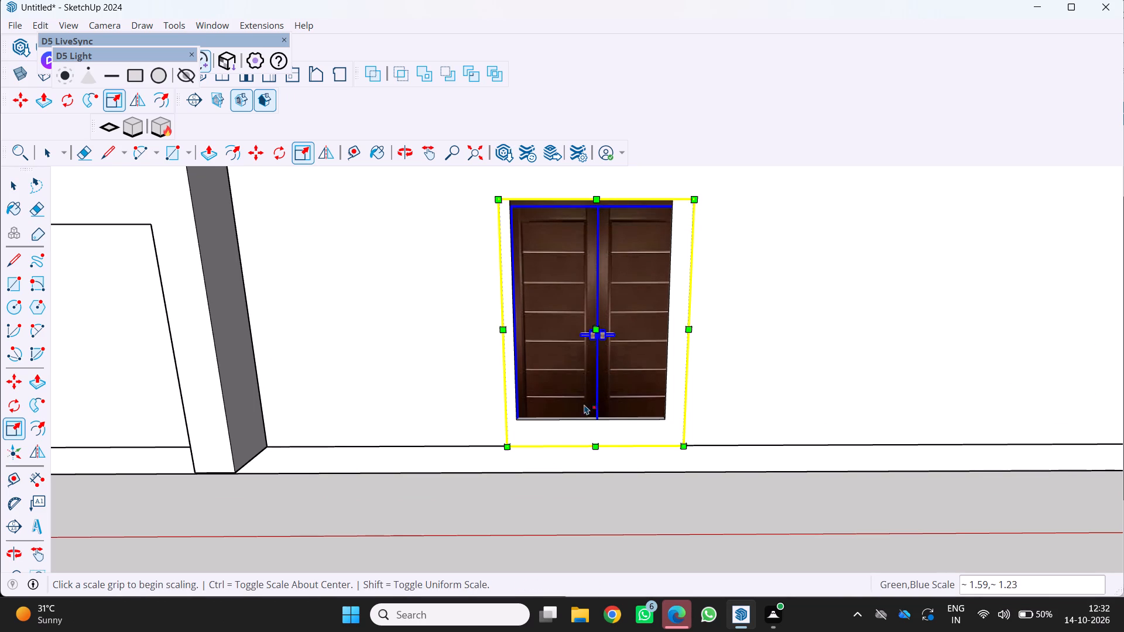
{"action": "key", "text": "space"}
{"action": "left_click", "coordinate": [519, 521]}
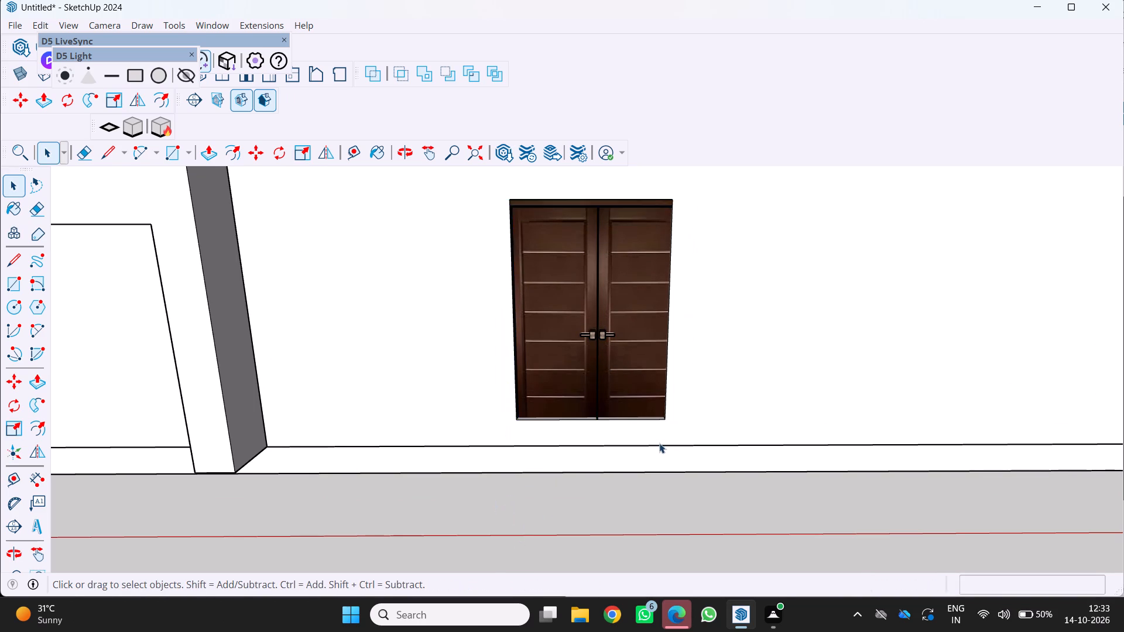
Examine how the double door's base and lower corner fit in the front wall's opening.
{"action": "scroll", "coordinate": [652, 444], "scroll_direction": "down", "scroll_amount": 4}
{"action": "middle_click_drag", "start_coordinate": [632, 426], "coordinate": [579, 376]}
{"action": "scroll", "coordinate": [628, 425], "scroll_direction": "up", "scroll_amount": 1}
{"action": "scroll", "coordinate": [633, 327], "scroll_direction": "up", "scroll_amount": 4}
{"action": "scroll", "coordinate": [538, 294], "scroll_direction": "up", "scroll_amount": 2}
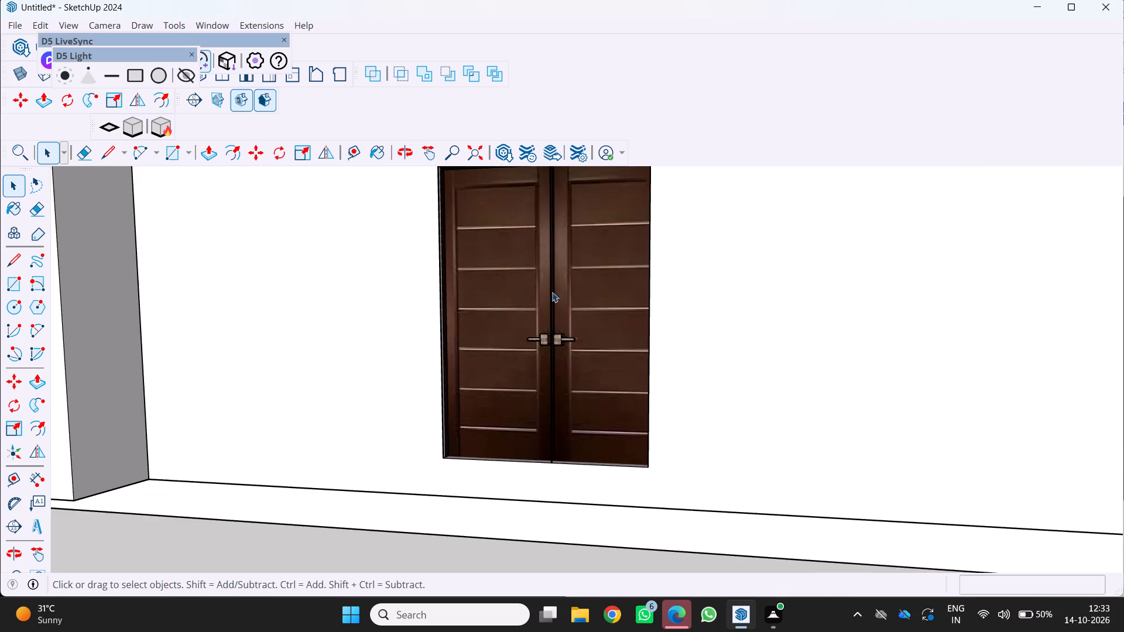
{"action": "scroll", "coordinate": [562, 335], "scroll_direction": "up", "scroll_amount": 2}
{"action": "scroll", "coordinate": [562, 336], "scroll_direction": "down", "scroll_amount": 3}
{"action": "scroll", "coordinate": [595, 377], "scroll_direction": "up", "scroll_amount": 3}
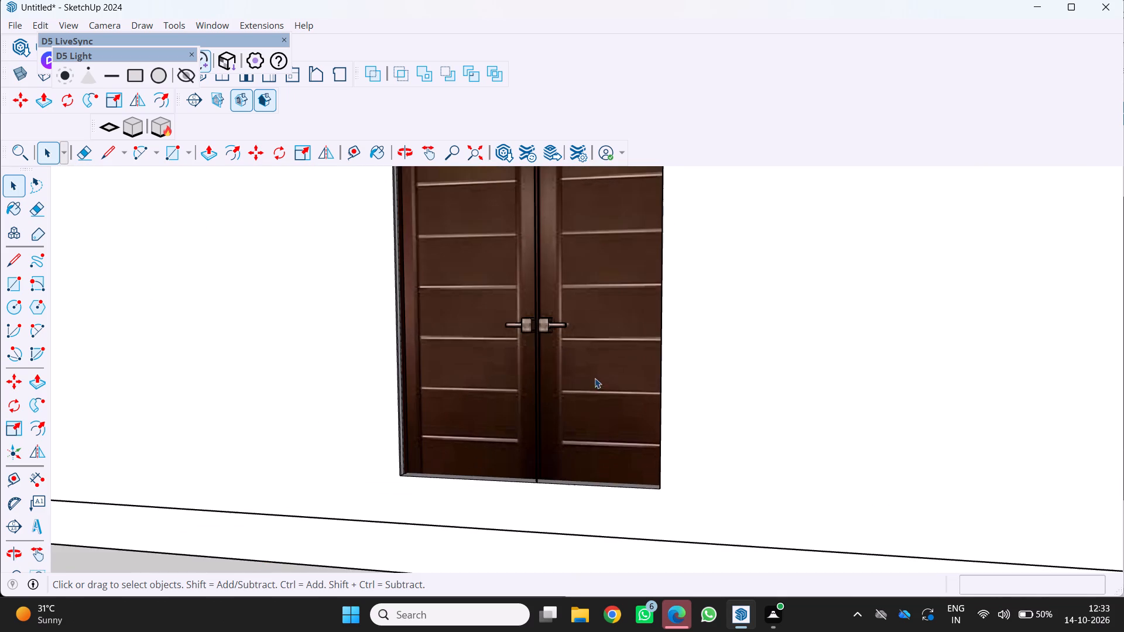
{"action": "middle_click_drag", "start_coordinate": [598, 387], "coordinate": [687, 514]}
{"action": "middle_click", "coordinate": [687, 514]}
{"action": "middle_click", "coordinate": [687, 514]}
{"action": "scroll", "coordinate": [477, 312], "scroll_direction": "up", "scroll_amount": 5}
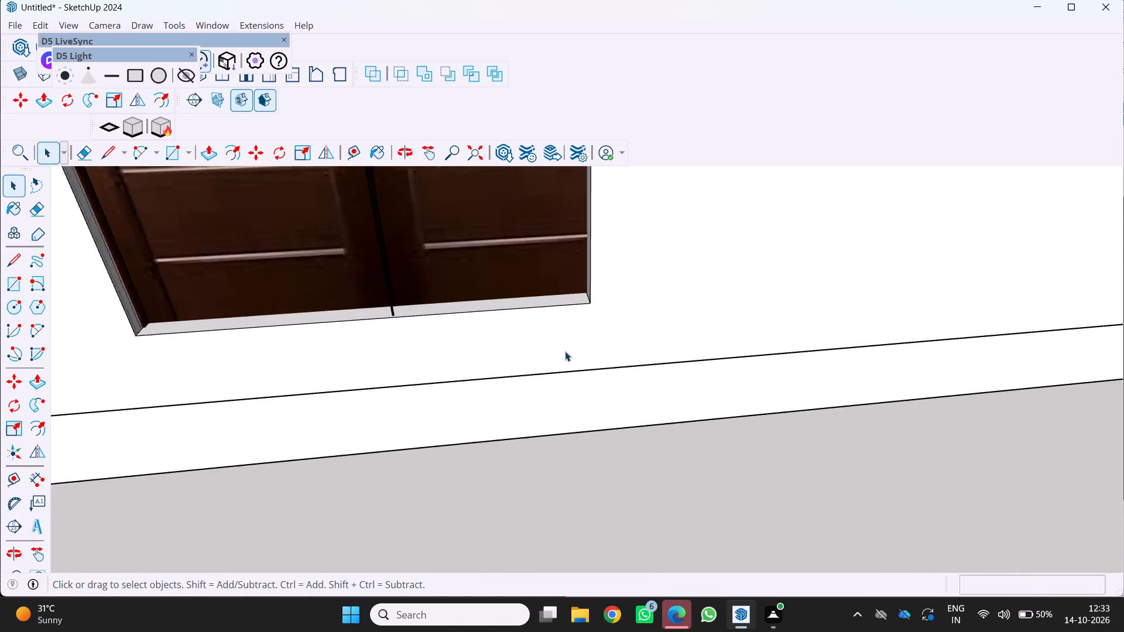
{"action": "scroll", "coordinate": [565, 351], "scroll_direction": "up", "scroll_amount": 2}
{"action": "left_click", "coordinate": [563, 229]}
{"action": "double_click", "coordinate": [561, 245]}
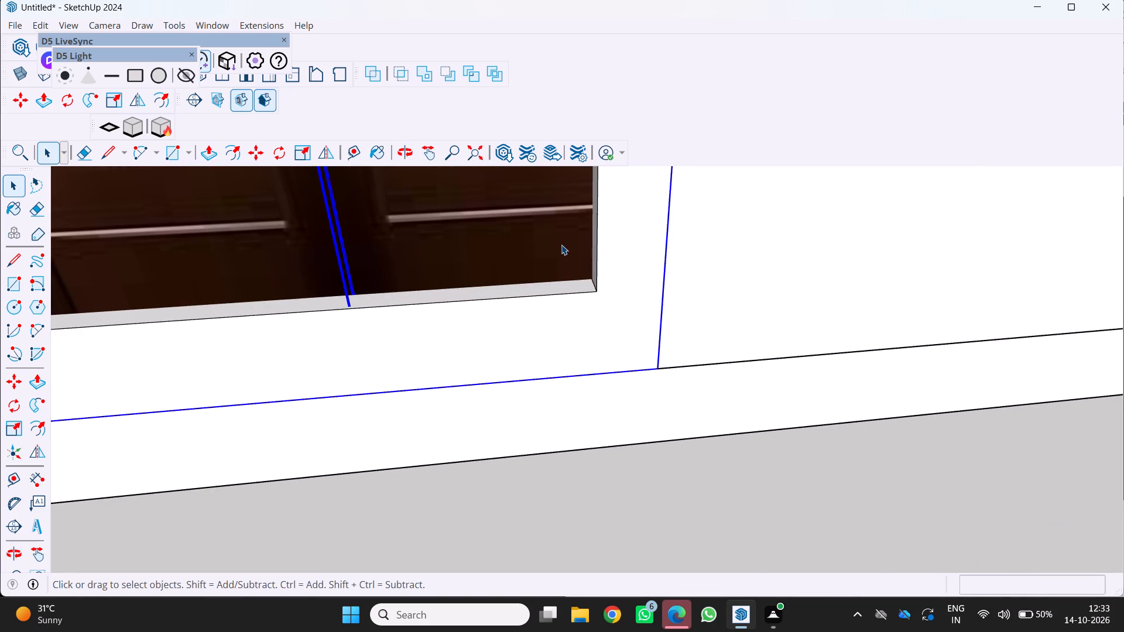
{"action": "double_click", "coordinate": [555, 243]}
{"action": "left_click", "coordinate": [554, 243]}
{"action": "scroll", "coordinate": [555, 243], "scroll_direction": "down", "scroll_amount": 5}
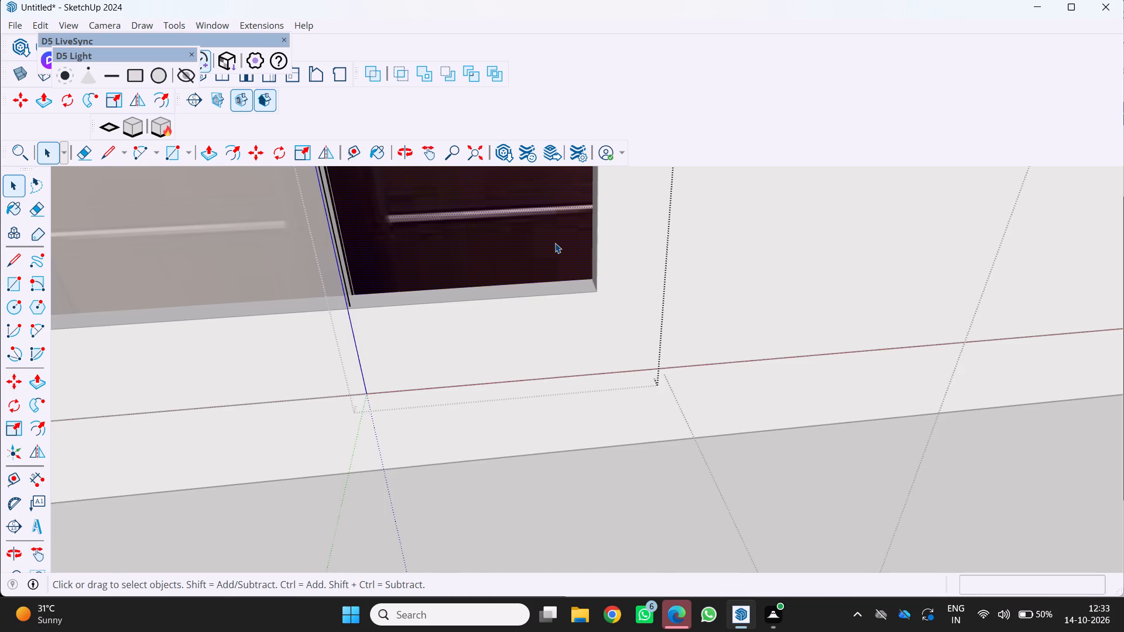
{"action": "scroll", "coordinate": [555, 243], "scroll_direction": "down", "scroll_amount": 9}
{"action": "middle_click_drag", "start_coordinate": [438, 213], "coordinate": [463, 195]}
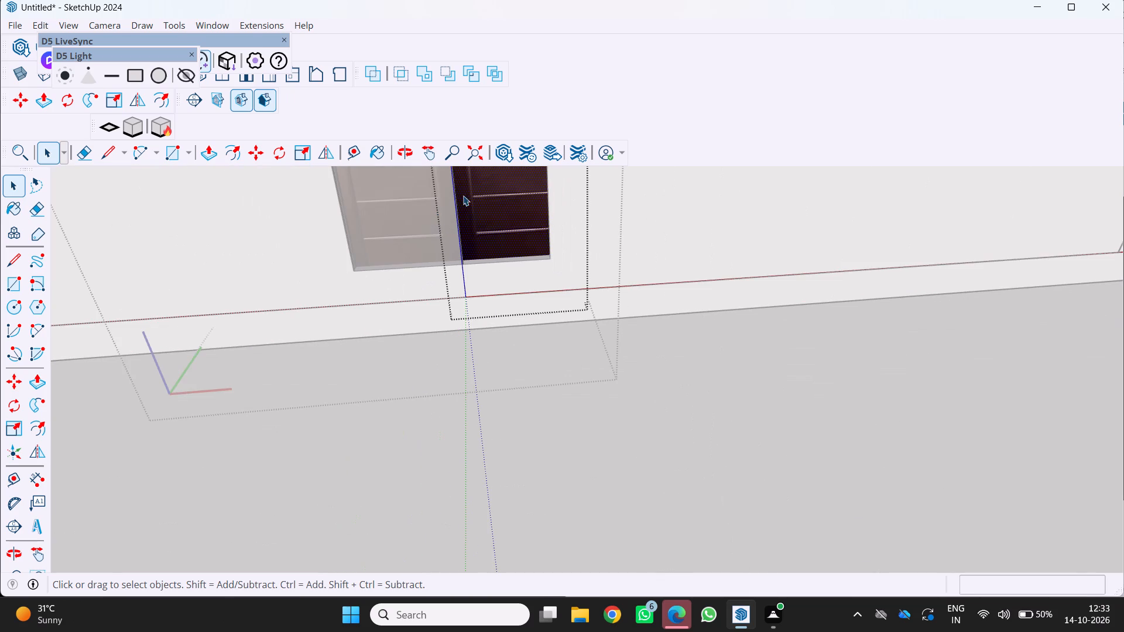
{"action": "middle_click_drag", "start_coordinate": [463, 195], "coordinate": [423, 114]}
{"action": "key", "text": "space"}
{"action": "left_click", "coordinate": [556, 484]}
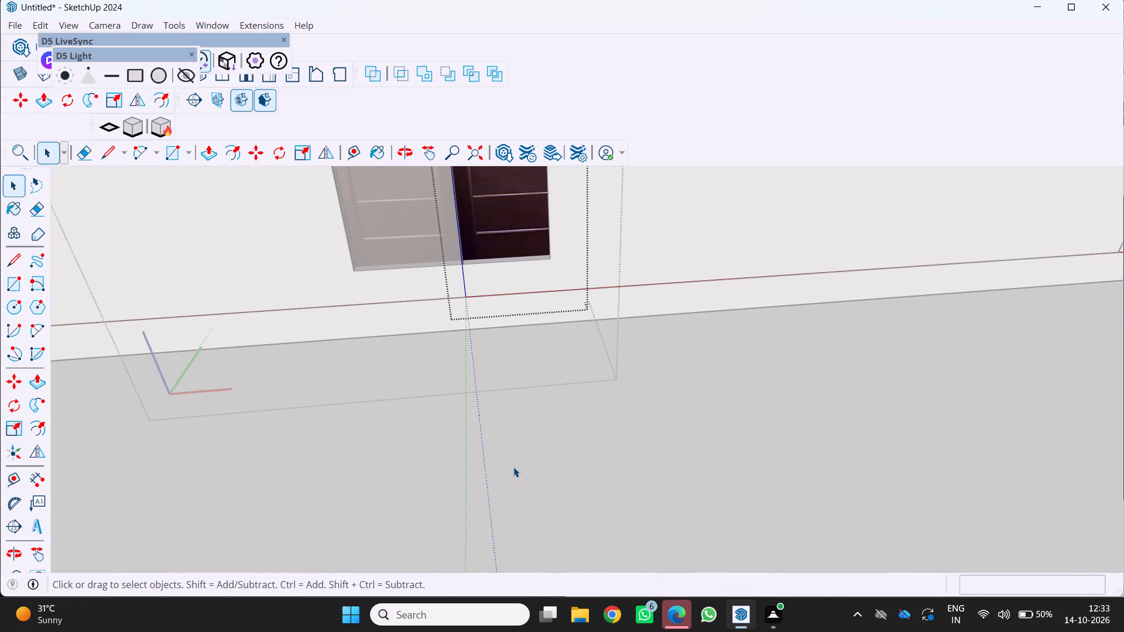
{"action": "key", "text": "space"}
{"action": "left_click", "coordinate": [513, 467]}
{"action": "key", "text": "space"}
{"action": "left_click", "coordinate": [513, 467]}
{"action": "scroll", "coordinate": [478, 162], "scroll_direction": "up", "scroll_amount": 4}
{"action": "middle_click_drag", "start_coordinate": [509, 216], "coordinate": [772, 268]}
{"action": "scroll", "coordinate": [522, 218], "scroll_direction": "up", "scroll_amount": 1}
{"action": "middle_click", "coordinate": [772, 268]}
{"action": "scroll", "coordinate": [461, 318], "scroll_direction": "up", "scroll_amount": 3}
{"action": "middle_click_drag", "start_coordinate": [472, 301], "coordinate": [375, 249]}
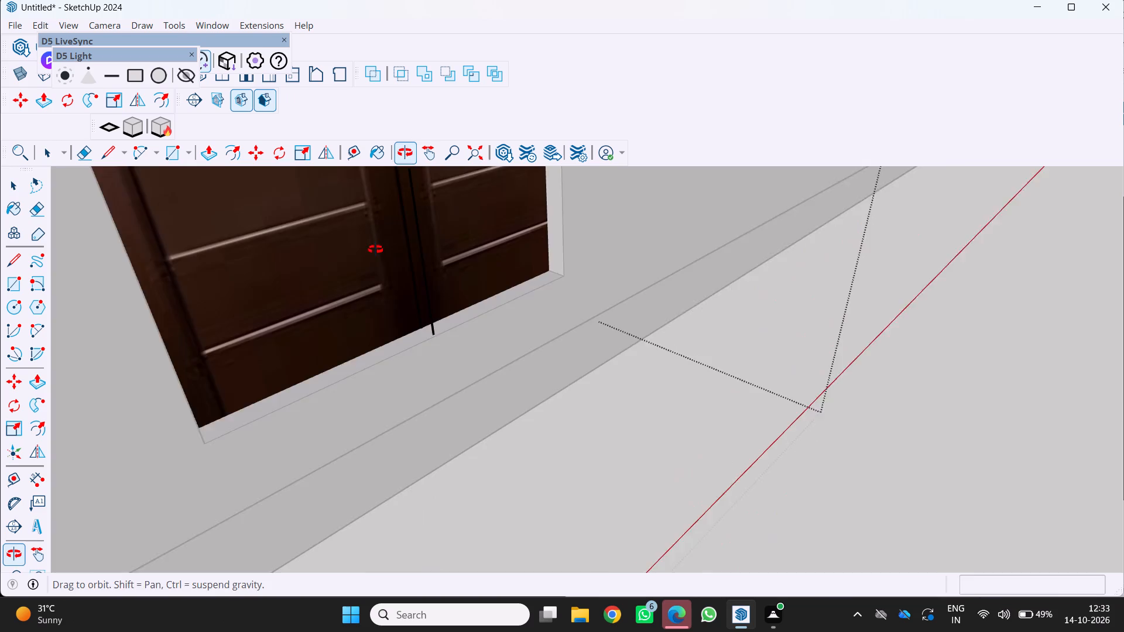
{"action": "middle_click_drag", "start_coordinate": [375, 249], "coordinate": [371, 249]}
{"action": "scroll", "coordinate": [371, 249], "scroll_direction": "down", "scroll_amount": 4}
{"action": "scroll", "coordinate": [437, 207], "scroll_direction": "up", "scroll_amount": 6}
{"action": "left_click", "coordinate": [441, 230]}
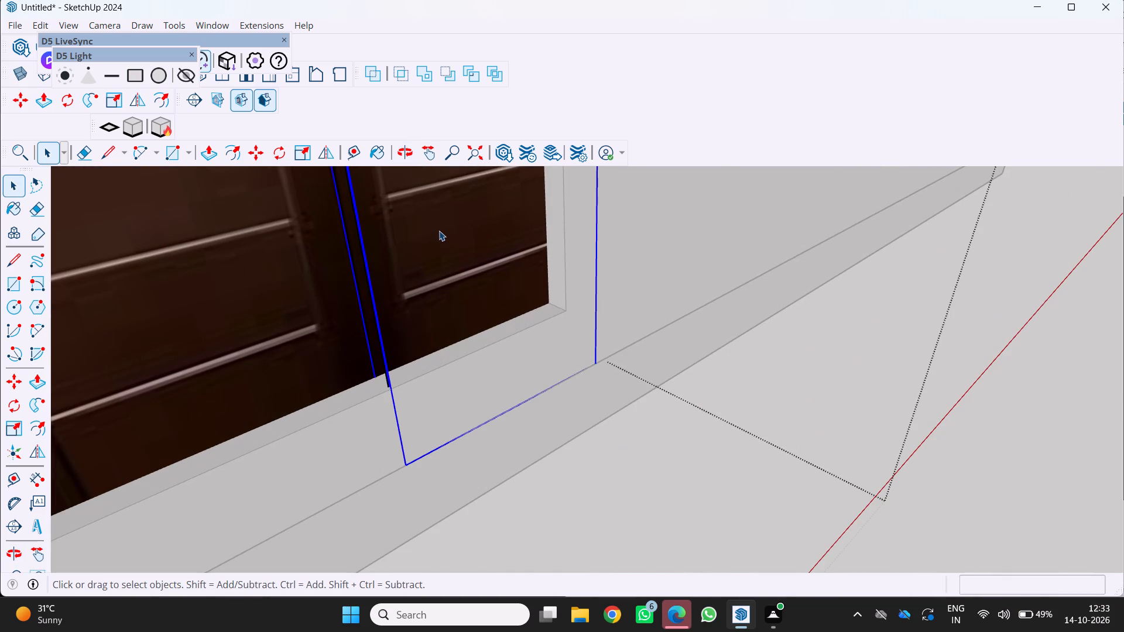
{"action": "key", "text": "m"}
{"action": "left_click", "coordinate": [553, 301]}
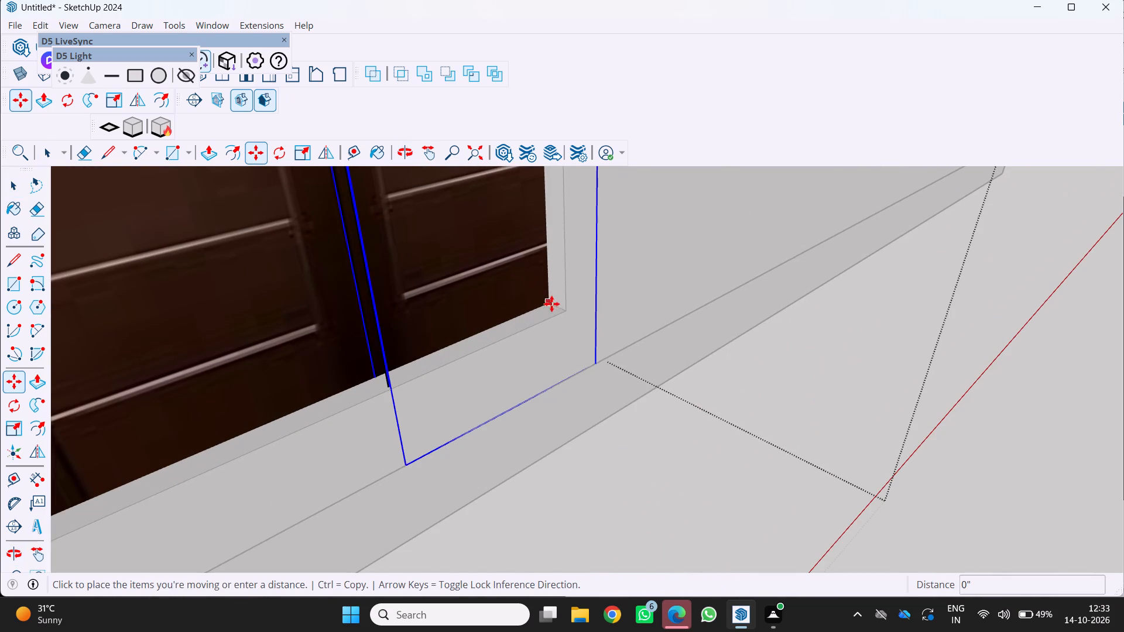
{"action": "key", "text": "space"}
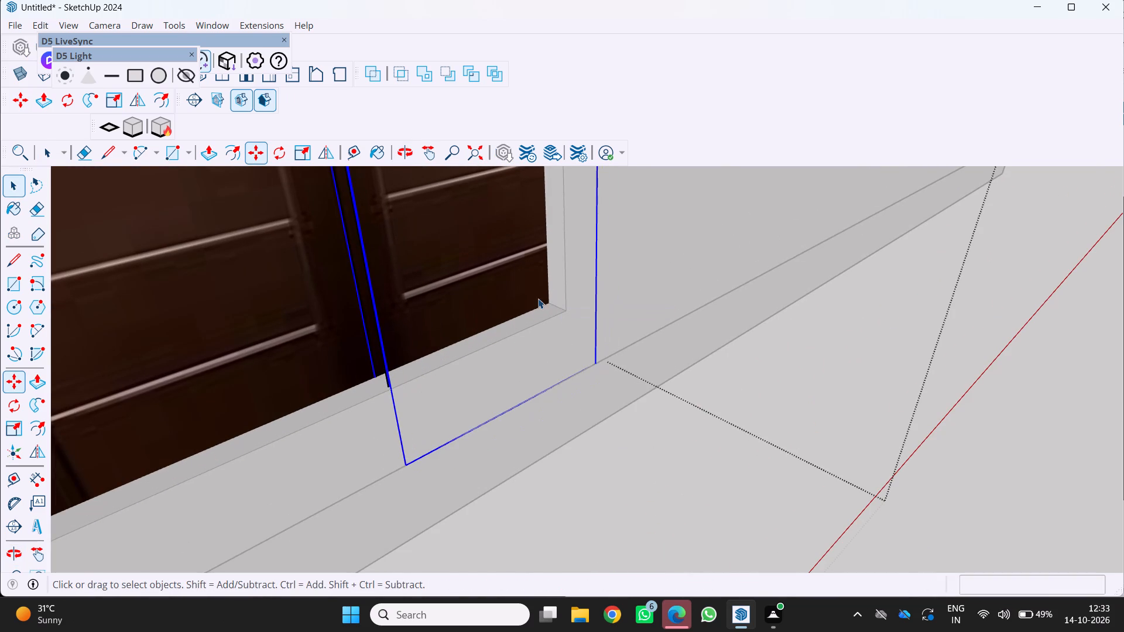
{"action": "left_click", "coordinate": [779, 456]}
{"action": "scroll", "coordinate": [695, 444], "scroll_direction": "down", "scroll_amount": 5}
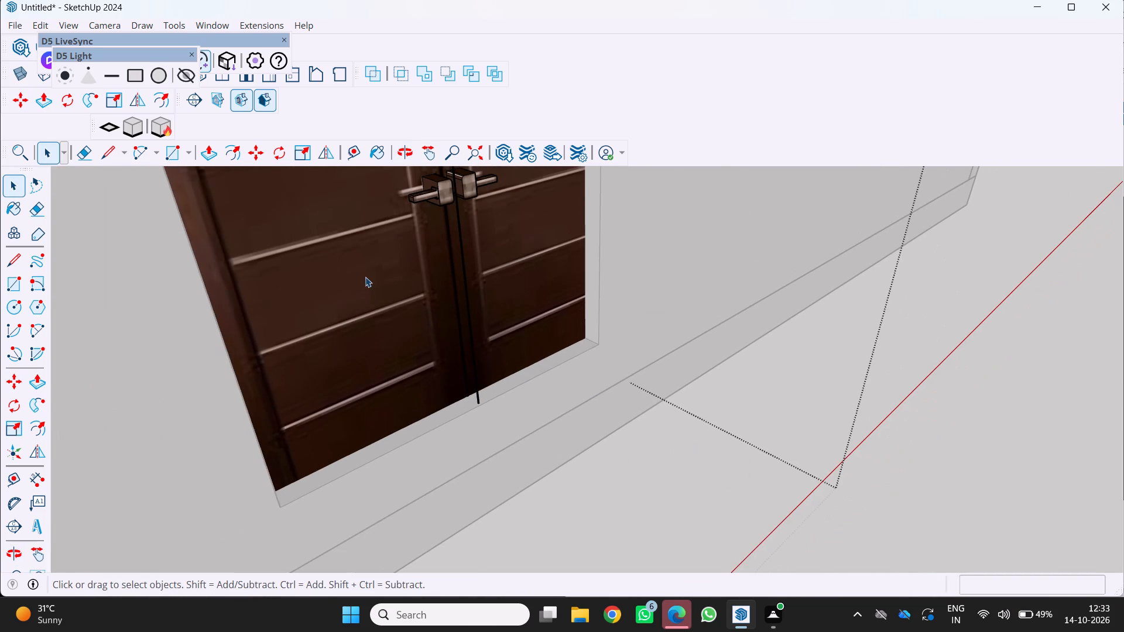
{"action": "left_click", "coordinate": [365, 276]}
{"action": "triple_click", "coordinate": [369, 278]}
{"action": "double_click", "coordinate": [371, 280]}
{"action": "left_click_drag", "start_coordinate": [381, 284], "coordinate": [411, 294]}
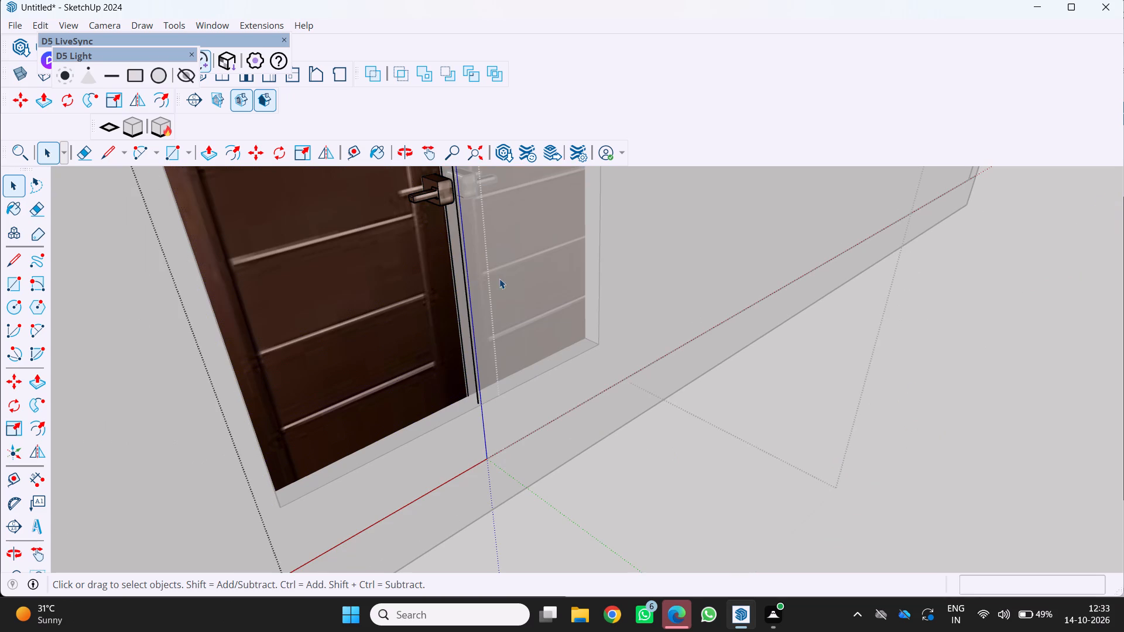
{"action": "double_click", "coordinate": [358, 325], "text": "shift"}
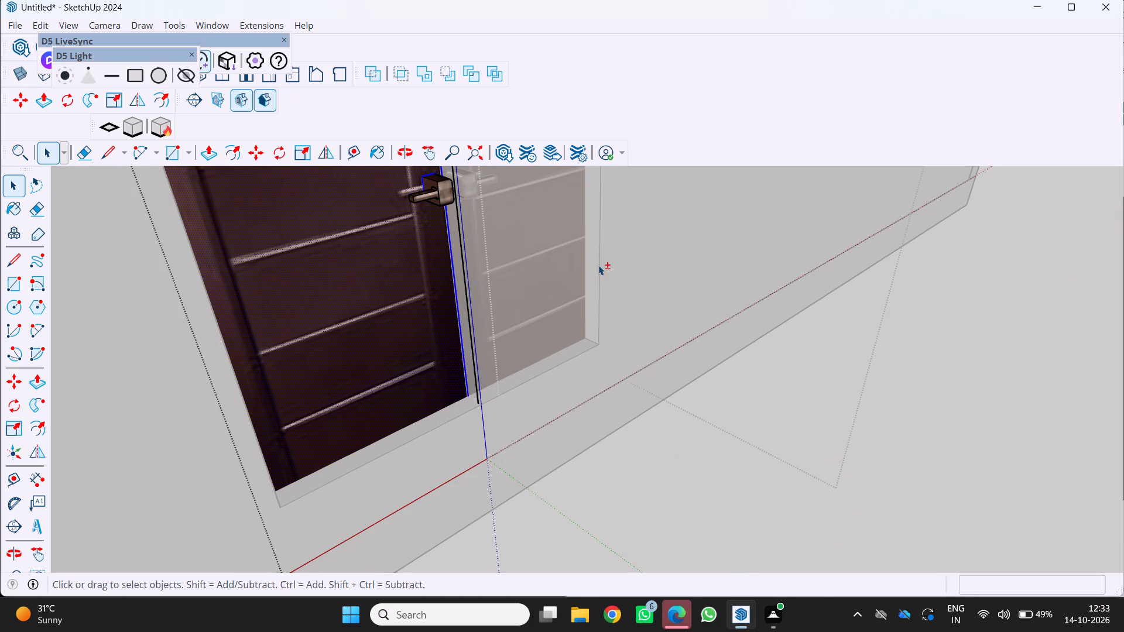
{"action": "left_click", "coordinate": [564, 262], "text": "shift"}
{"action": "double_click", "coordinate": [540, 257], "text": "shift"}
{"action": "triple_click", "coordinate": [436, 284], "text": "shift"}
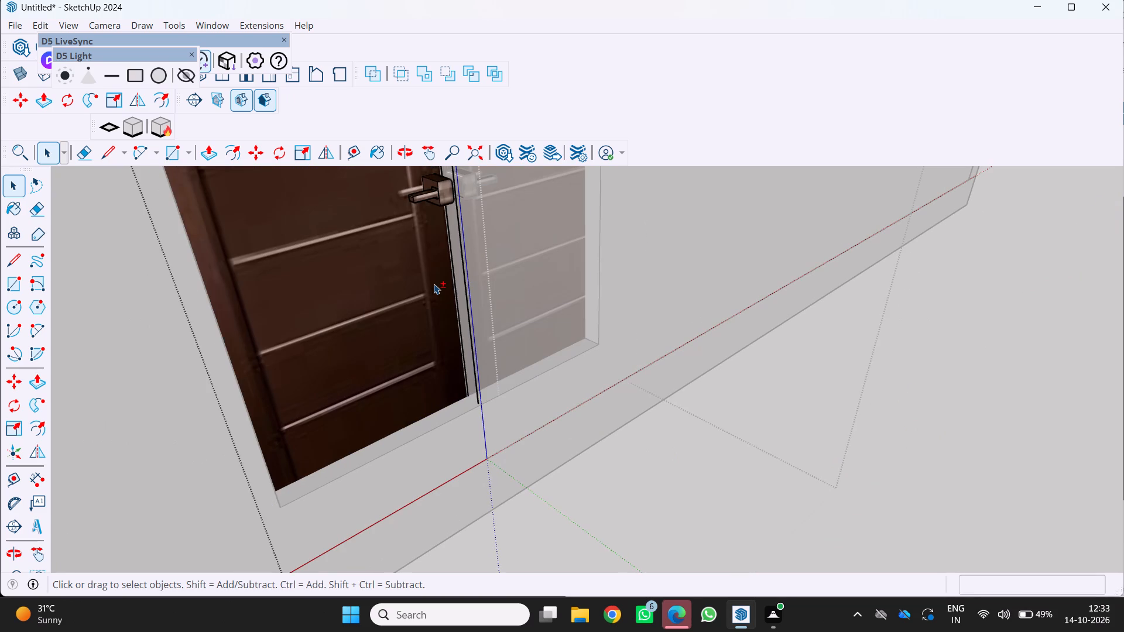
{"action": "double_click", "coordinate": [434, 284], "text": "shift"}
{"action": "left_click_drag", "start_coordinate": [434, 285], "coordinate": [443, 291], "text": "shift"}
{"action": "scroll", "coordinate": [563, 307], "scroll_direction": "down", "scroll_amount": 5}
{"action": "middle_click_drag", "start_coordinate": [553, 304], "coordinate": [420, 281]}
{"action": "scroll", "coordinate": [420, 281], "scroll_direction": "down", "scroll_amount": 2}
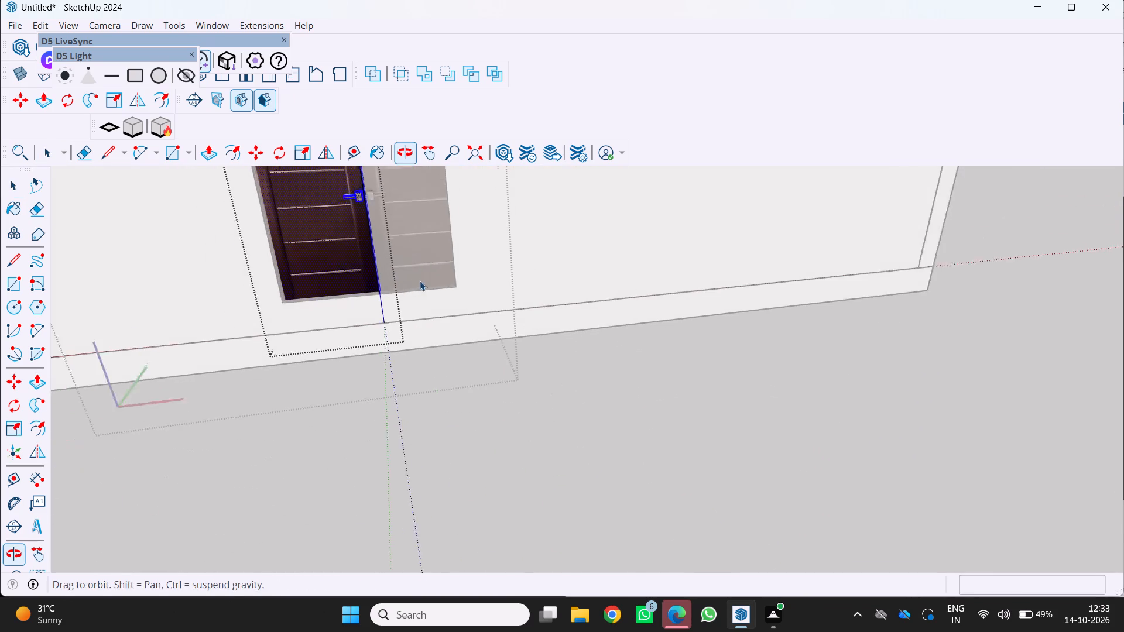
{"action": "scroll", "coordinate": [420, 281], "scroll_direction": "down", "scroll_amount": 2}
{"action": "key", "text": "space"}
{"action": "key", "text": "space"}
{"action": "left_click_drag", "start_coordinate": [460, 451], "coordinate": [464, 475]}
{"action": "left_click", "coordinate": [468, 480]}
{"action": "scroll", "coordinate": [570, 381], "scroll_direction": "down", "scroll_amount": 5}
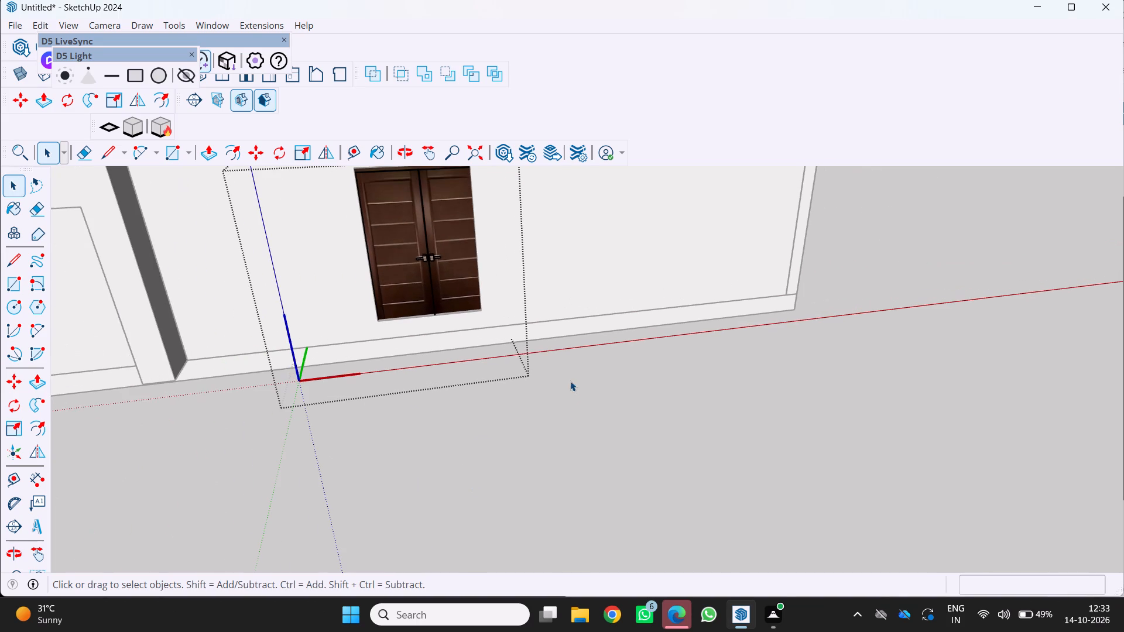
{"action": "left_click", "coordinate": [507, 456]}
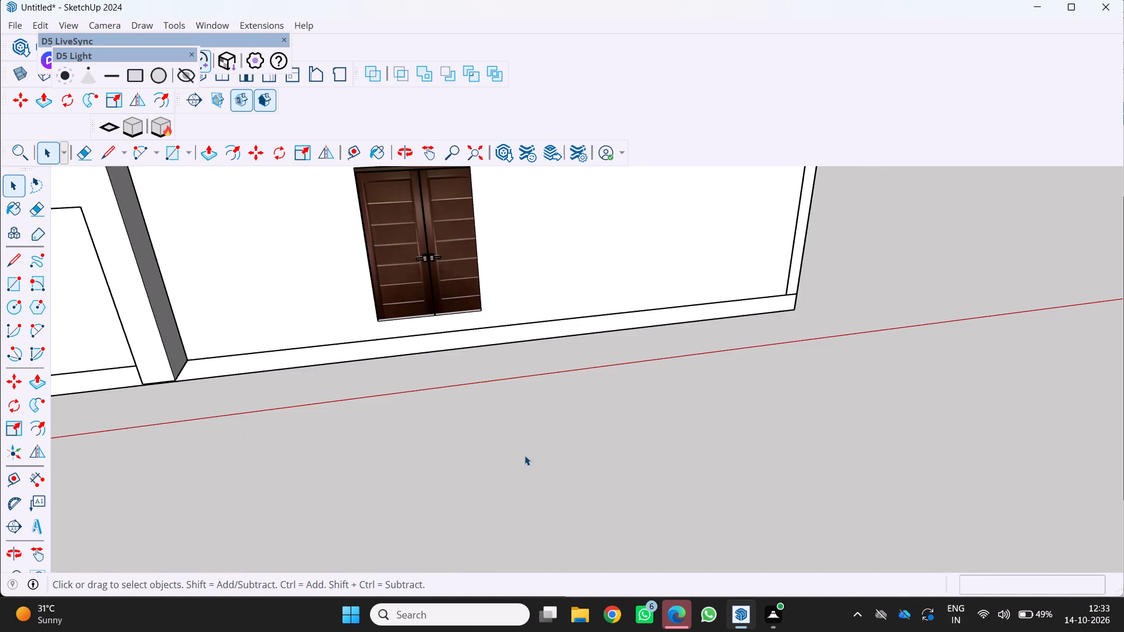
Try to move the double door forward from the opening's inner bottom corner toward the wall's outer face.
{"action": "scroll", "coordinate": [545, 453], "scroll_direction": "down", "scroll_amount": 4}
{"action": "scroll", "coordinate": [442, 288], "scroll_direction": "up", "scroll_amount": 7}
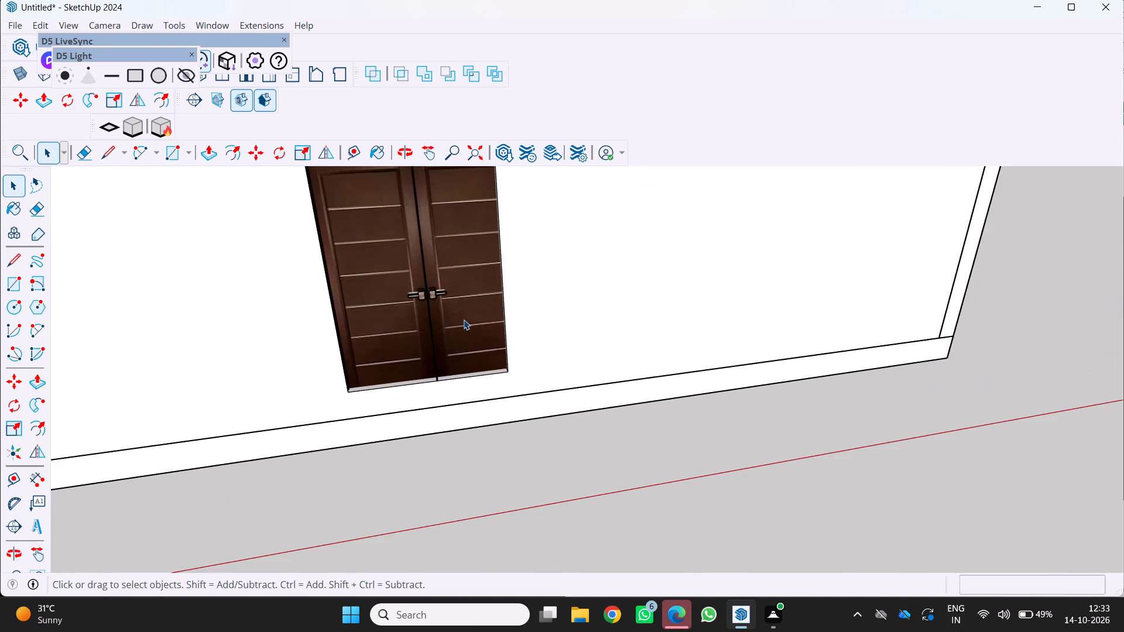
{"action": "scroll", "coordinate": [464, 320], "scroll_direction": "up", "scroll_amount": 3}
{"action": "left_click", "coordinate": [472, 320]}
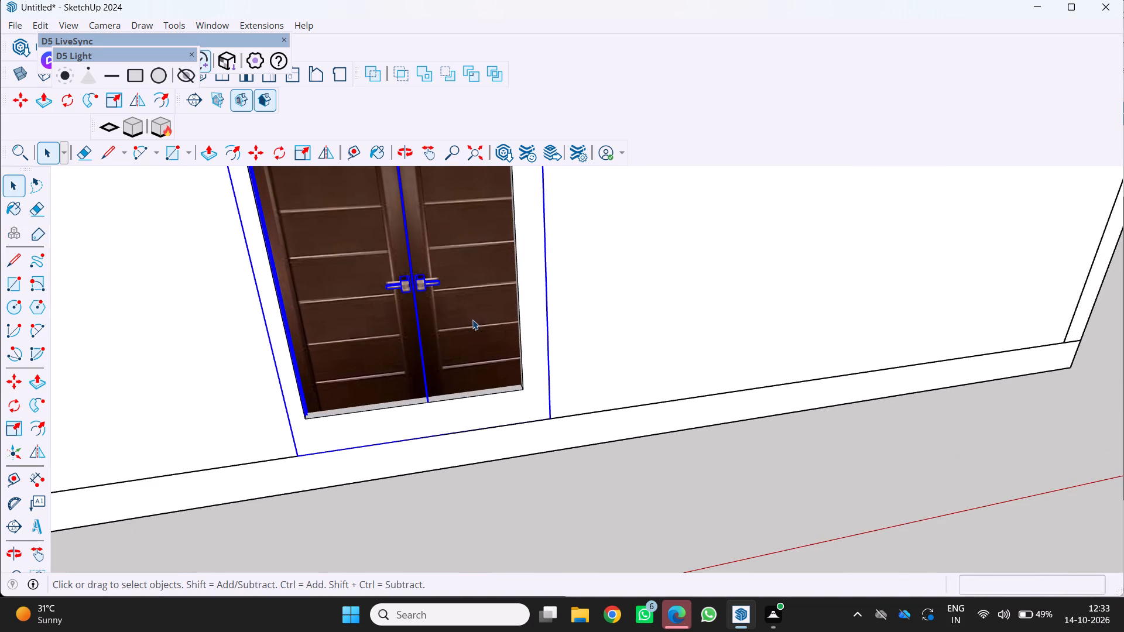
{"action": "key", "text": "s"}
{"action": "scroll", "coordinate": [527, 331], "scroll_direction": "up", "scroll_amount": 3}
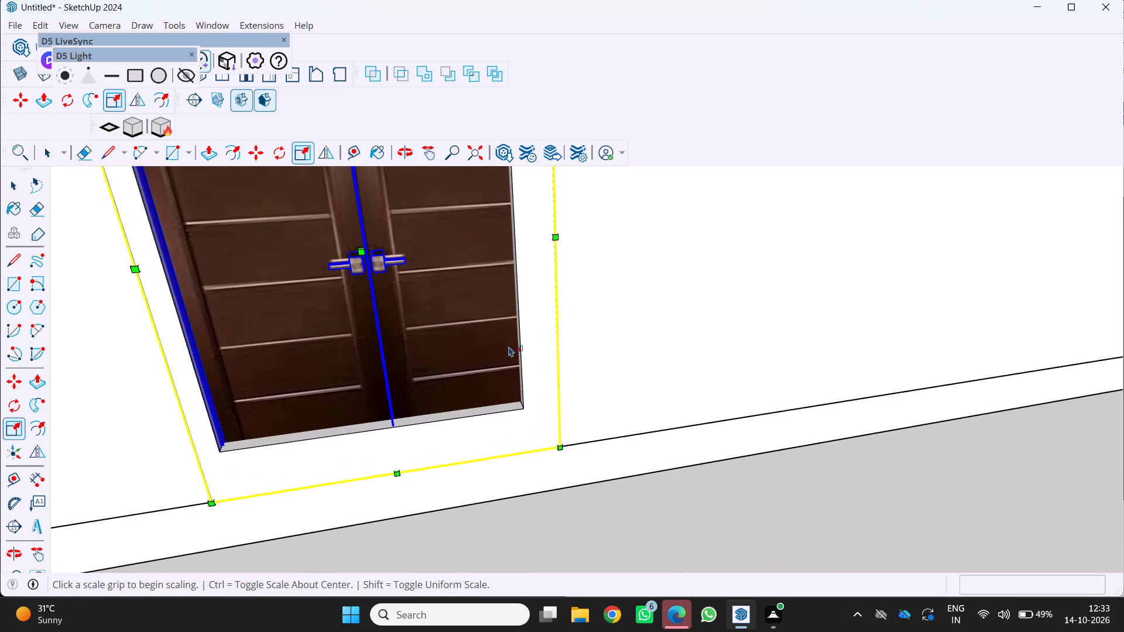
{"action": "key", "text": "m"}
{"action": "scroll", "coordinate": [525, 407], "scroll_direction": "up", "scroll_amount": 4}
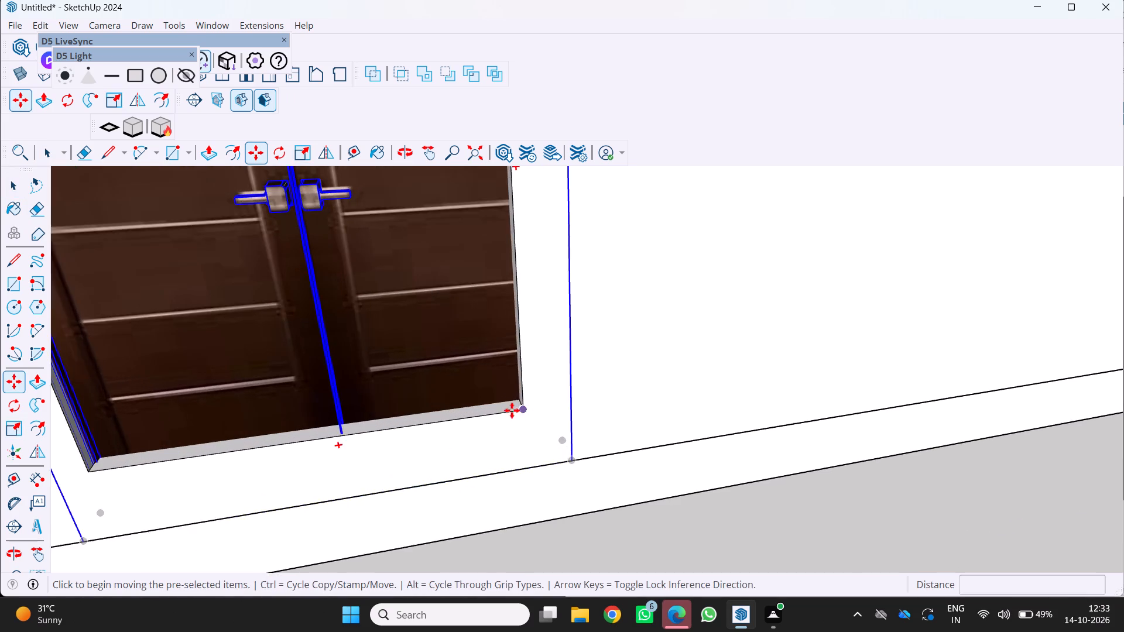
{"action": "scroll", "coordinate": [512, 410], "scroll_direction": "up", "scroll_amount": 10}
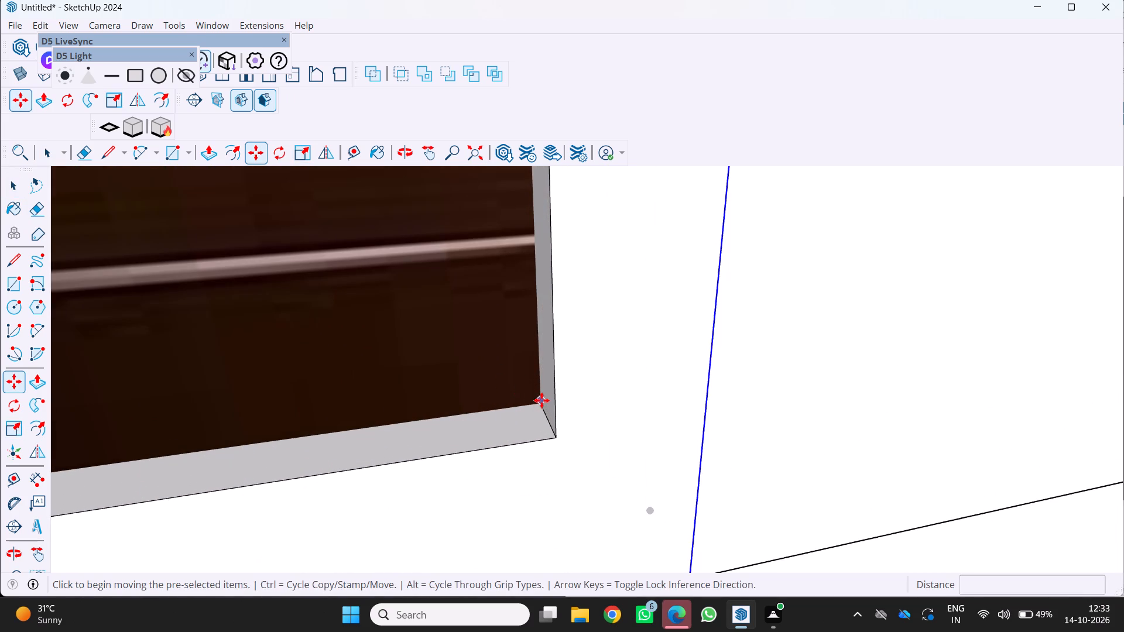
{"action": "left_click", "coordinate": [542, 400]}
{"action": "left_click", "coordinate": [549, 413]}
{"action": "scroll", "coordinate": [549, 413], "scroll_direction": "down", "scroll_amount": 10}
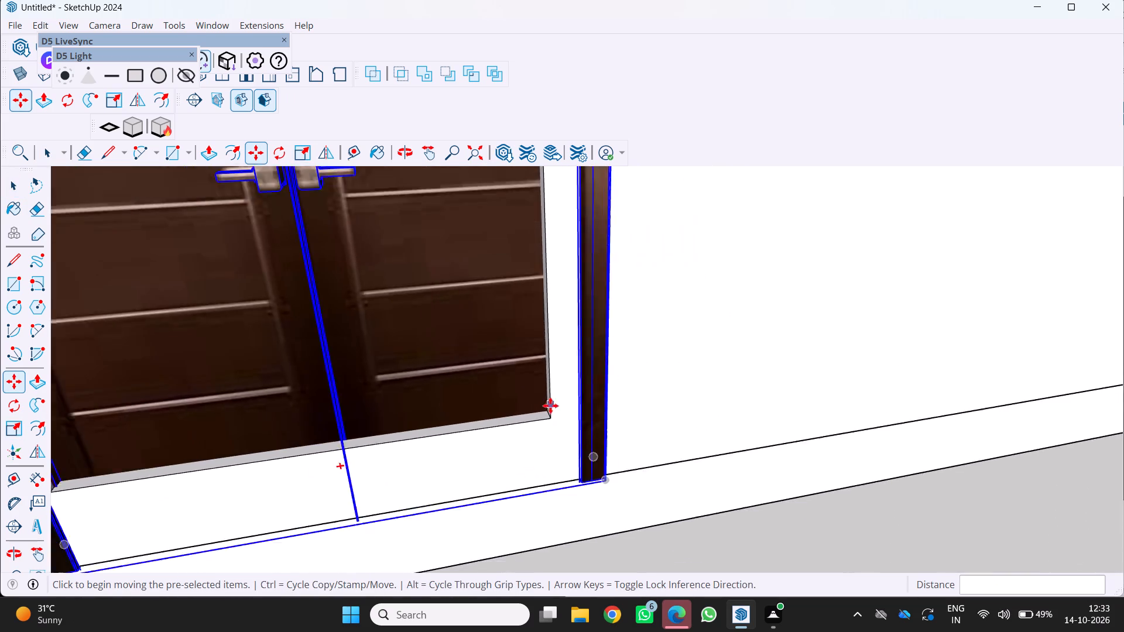
Move the double door back about 2 1/8" to the opening's inner bottom corner so its frame sits inside the wall.
{"action": "scroll", "coordinate": [550, 406], "scroll_direction": "down", "scroll_amount": 12}
{"action": "scroll", "coordinate": [537, 251], "scroll_direction": "up", "scroll_amount": 3}
{"action": "middle_click_drag", "start_coordinate": [548, 243], "coordinate": [651, 322]}
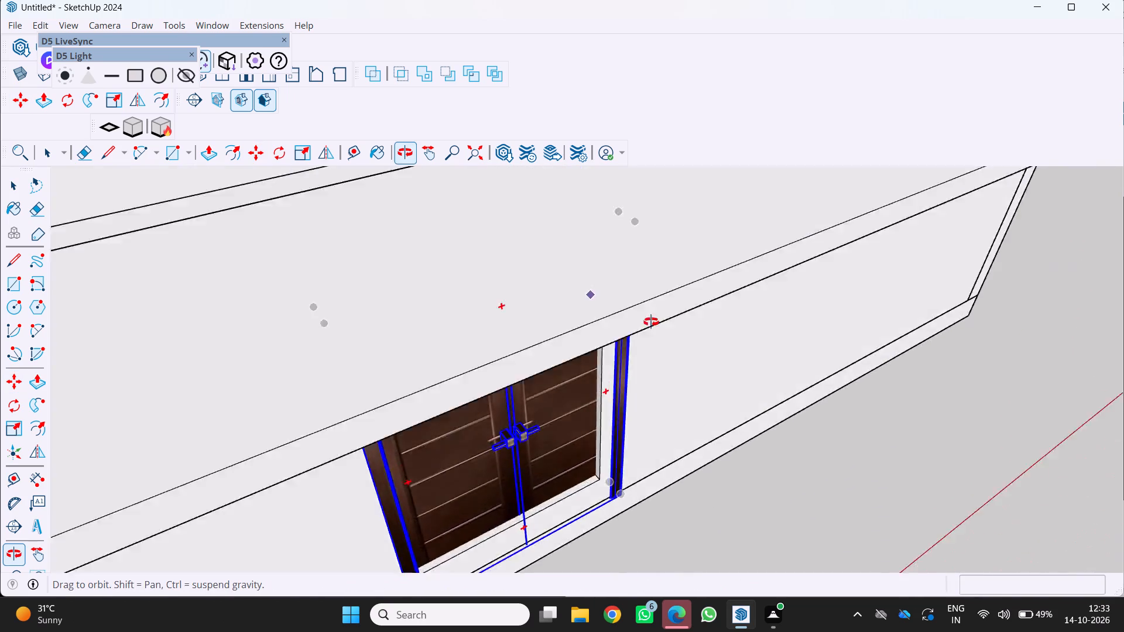
{"action": "middle_click_drag", "start_coordinate": [651, 322], "coordinate": [671, 349]}
{"action": "scroll", "coordinate": [660, 358], "scroll_direction": "down", "scroll_amount": 6}
{"action": "scroll", "coordinate": [637, 462], "scroll_direction": "down", "scroll_amount": 4}
{"action": "middle_click_drag", "start_coordinate": [632, 456], "coordinate": [525, 336]}
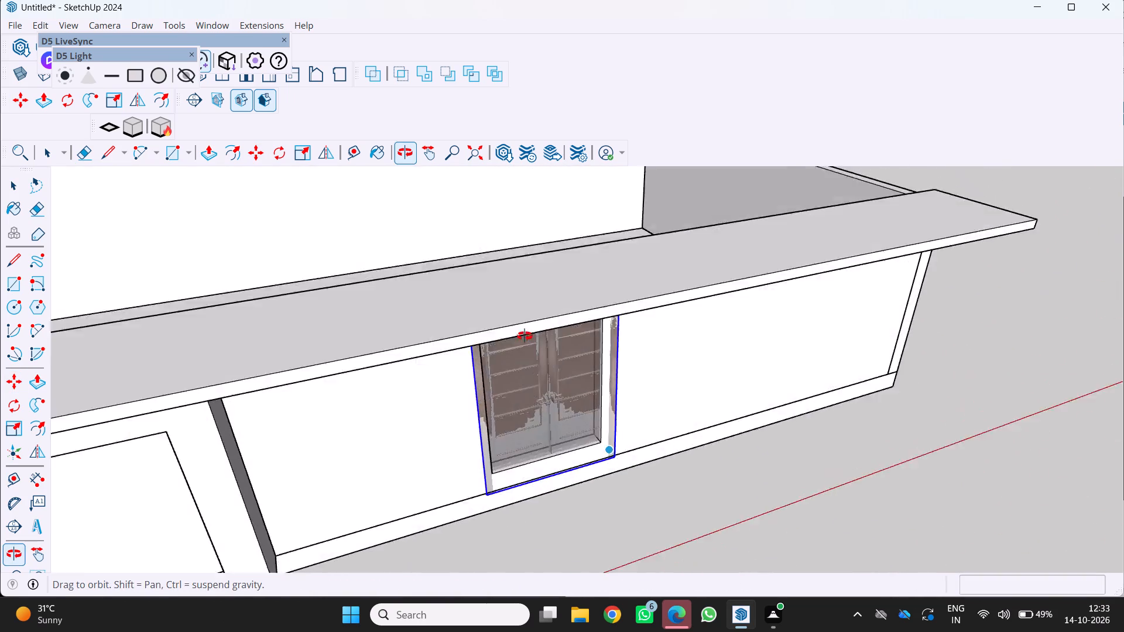
{"action": "middle_click_drag", "start_coordinate": [525, 336], "coordinate": [501, 307]}
{"action": "scroll", "coordinate": [510, 314], "scroll_direction": "up", "scroll_amount": 1}
{"action": "middle_click", "coordinate": [501, 305]}
{"action": "scroll", "coordinate": [568, 328], "scroll_direction": "up", "scroll_amount": 4}
{"action": "scroll", "coordinate": [585, 495], "scroll_direction": "up", "scroll_amount": 6}
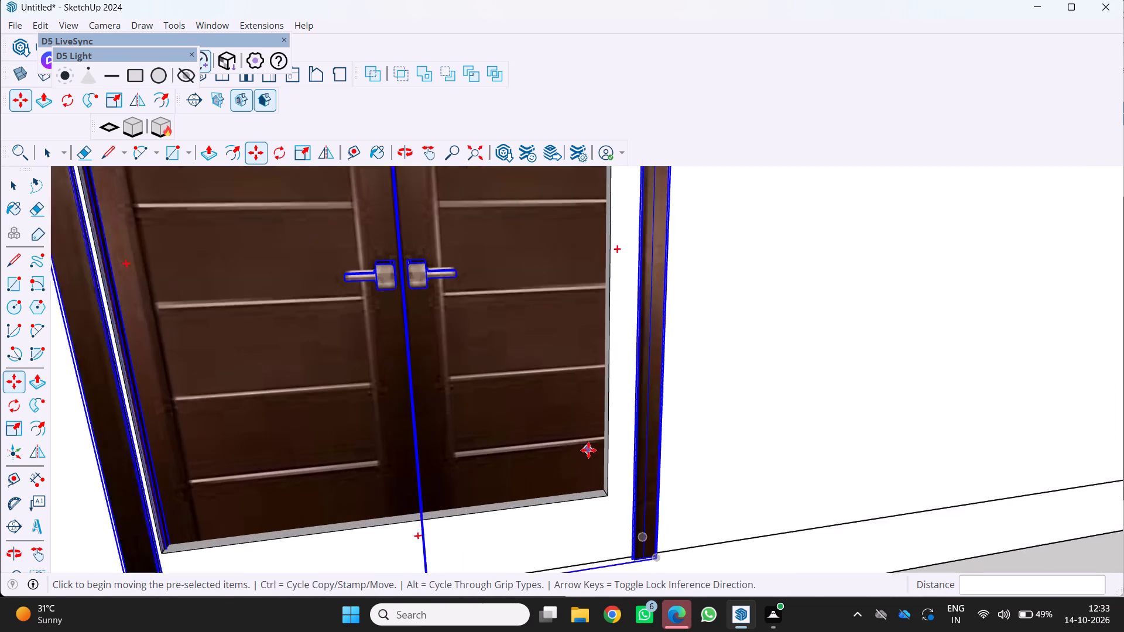
{"action": "scroll", "coordinate": [588, 450], "scroll_direction": "up", "scroll_amount": 5}
{"action": "left_click", "coordinate": [609, 496]}
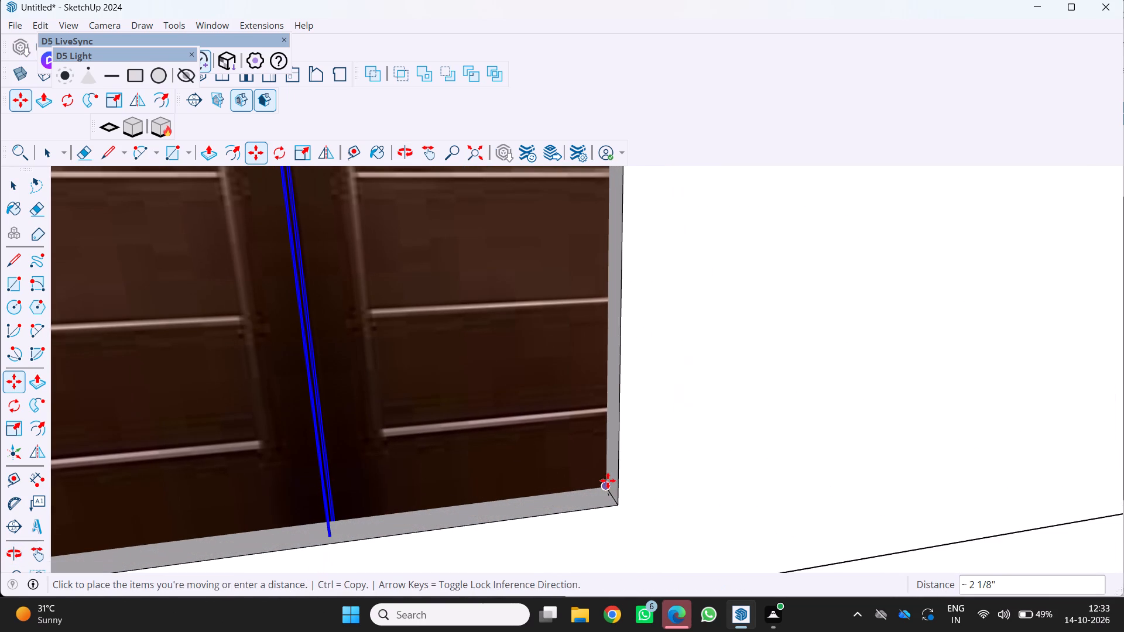
{"action": "left_click", "coordinate": [608, 480]}
{"action": "scroll", "coordinate": [605, 520], "scroll_direction": "down", "scroll_amount": 5}
{"action": "key", "text": "space"}
{"action": "key", "text": "space"}
{"action": "scroll", "coordinate": [561, 497], "scroll_direction": "down", "scroll_amount": 9}
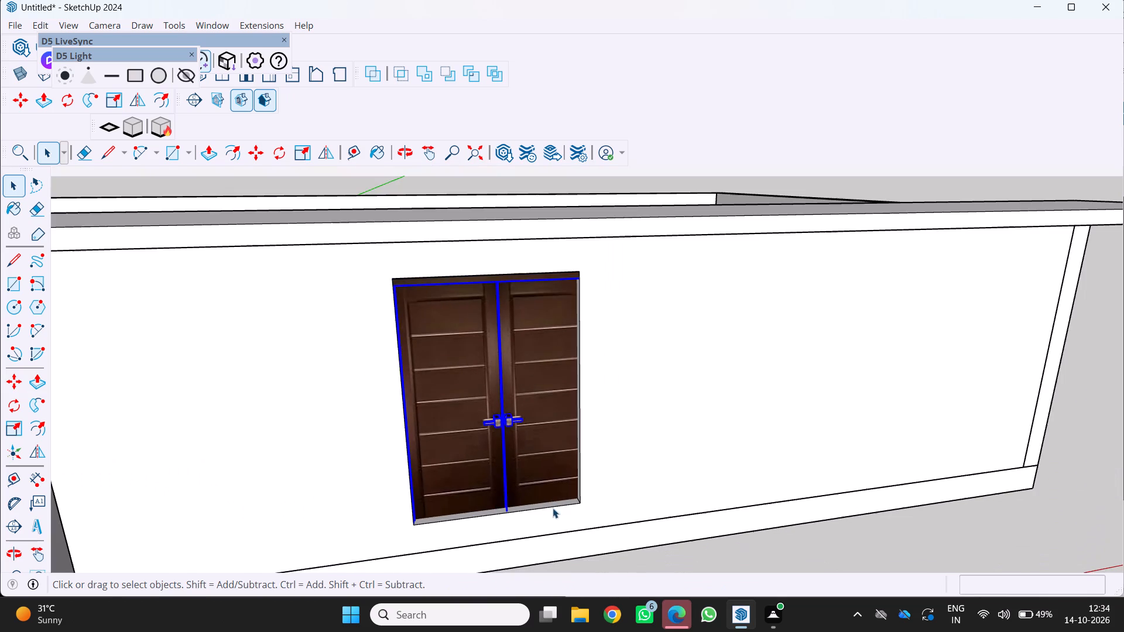
{"action": "key", "text": "space"}
{"action": "scroll", "coordinate": [555, 500], "scroll_direction": "down", "scroll_amount": 1}
{"action": "middle_click_drag", "start_coordinate": [532, 490], "coordinate": [482, 429]}
{"action": "scroll", "coordinate": [488, 451], "scroll_direction": "down", "scroll_amount": 8}
{"action": "left_click", "coordinate": [529, 534]}
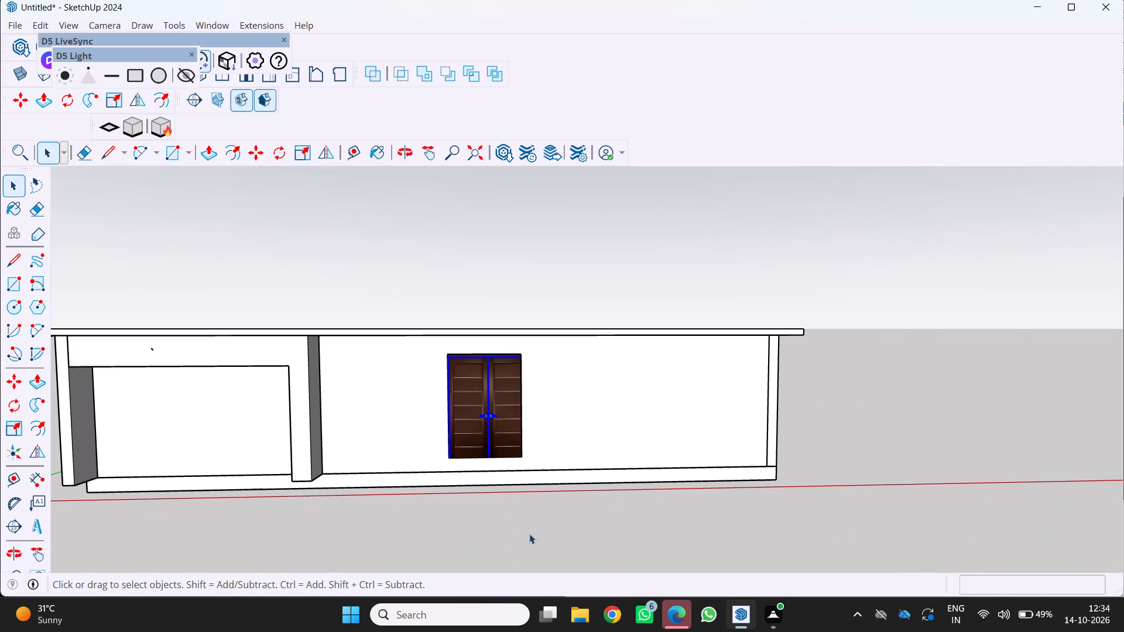
Examine the front elevation with the fitted double door and the garage-side recess from several angles.
{"action": "scroll", "coordinate": [484, 469], "scroll_direction": "down", "scroll_amount": 1}
{"action": "middle_click_drag", "start_coordinate": [482, 469], "coordinate": [448, 490]}
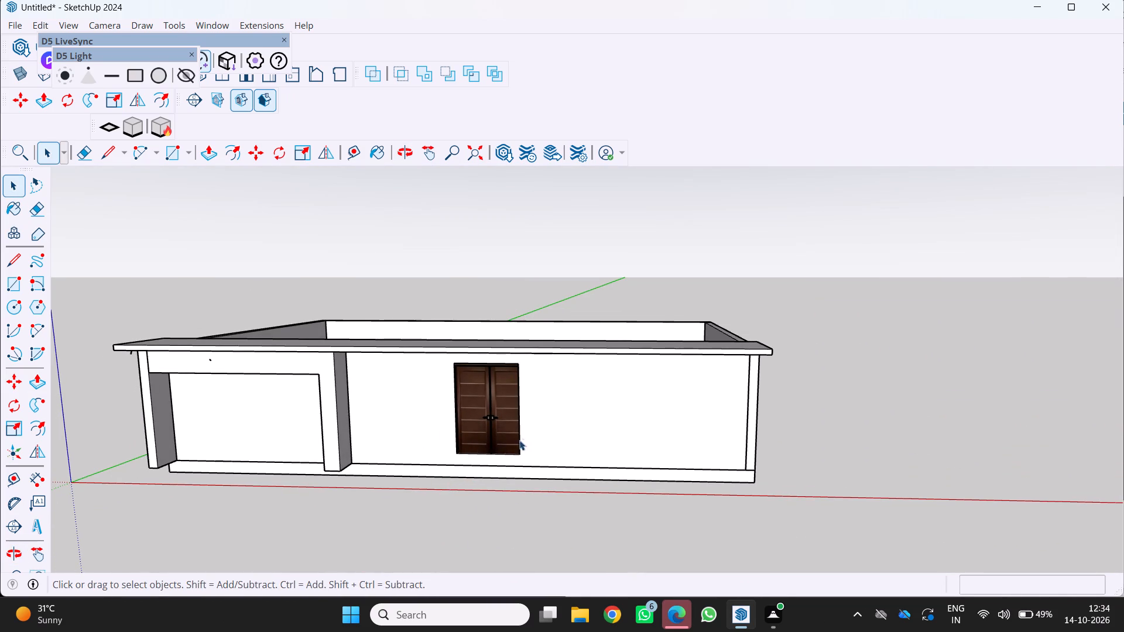
{"action": "scroll", "coordinate": [522, 424], "scroll_direction": "up", "scroll_amount": 3}
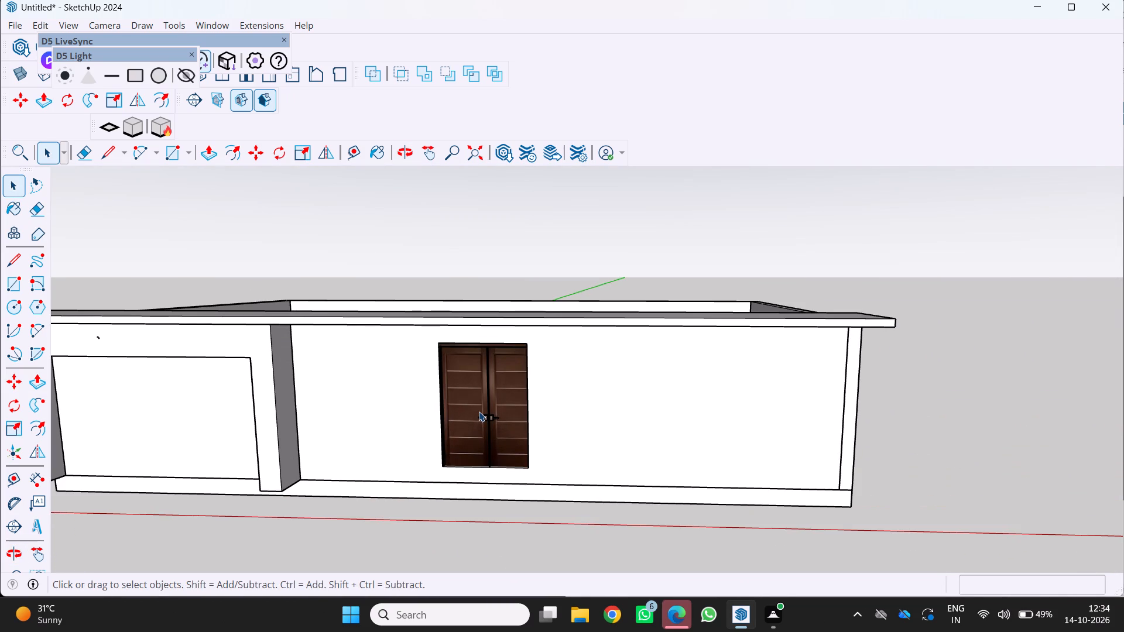
{"action": "scroll", "coordinate": [485, 410], "scroll_direction": "down", "scroll_amount": 4}
{"action": "middle_click_drag", "start_coordinate": [478, 410], "coordinate": [563, 408]}
{"action": "scroll", "coordinate": [564, 406], "scroll_direction": "down", "scroll_amount": 3}
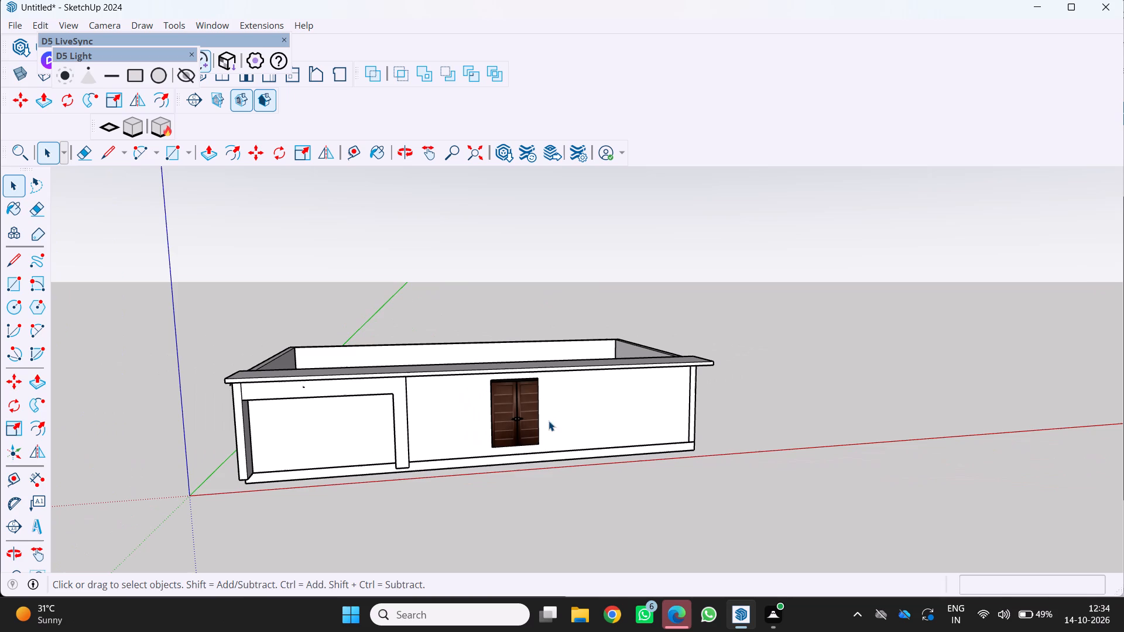
{"action": "middle_click_drag", "start_coordinate": [341, 434], "coordinate": [346, 387]}
{"action": "scroll", "coordinate": [366, 386], "scroll_direction": "down", "scroll_amount": 1}
{"action": "scroll", "coordinate": [383, 454], "scroll_direction": "up", "scroll_amount": 3}
{"action": "middle_click_drag", "start_coordinate": [357, 439], "coordinate": [258, 434]}
{"action": "scroll", "coordinate": [297, 423], "scroll_direction": "up", "scroll_amount": 3}
{"action": "middle_click_drag", "start_coordinate": [303, 430], "coordinate": [348, 456]}
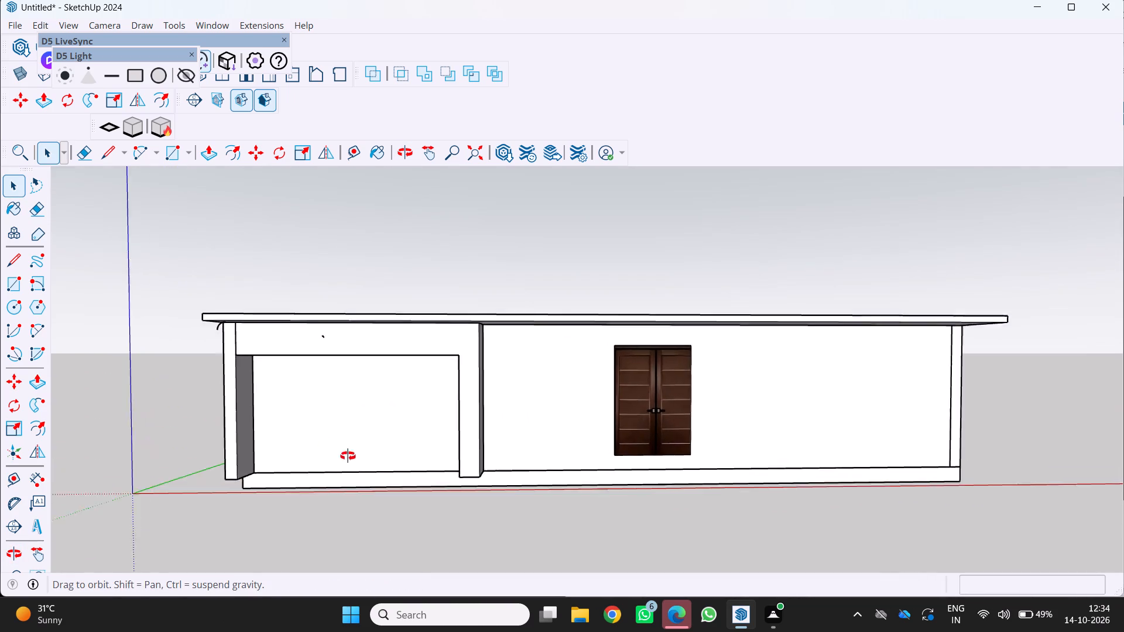
{"action": "middle_click_drag", "start_coordinate": [348, 456], "coordinate": [428, 435]}
{"action": "scroll", "coordinate": [221, 348], "scroll_direction": "down", "scroll_amount": 2}
{"action": "middle_click_drag", "start_coordinate": [221, 348], "coordinate": [181, 355]}
{"action": "scroll", "coordinate": [275, 379], "scroll_direction": "down", "scroll_amount": 3}
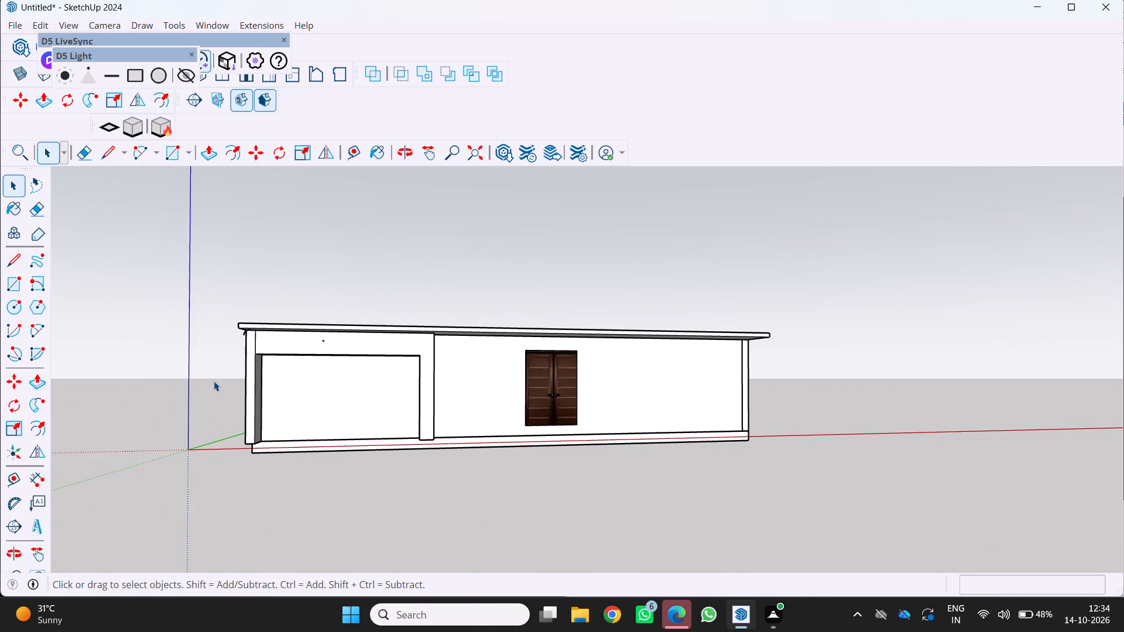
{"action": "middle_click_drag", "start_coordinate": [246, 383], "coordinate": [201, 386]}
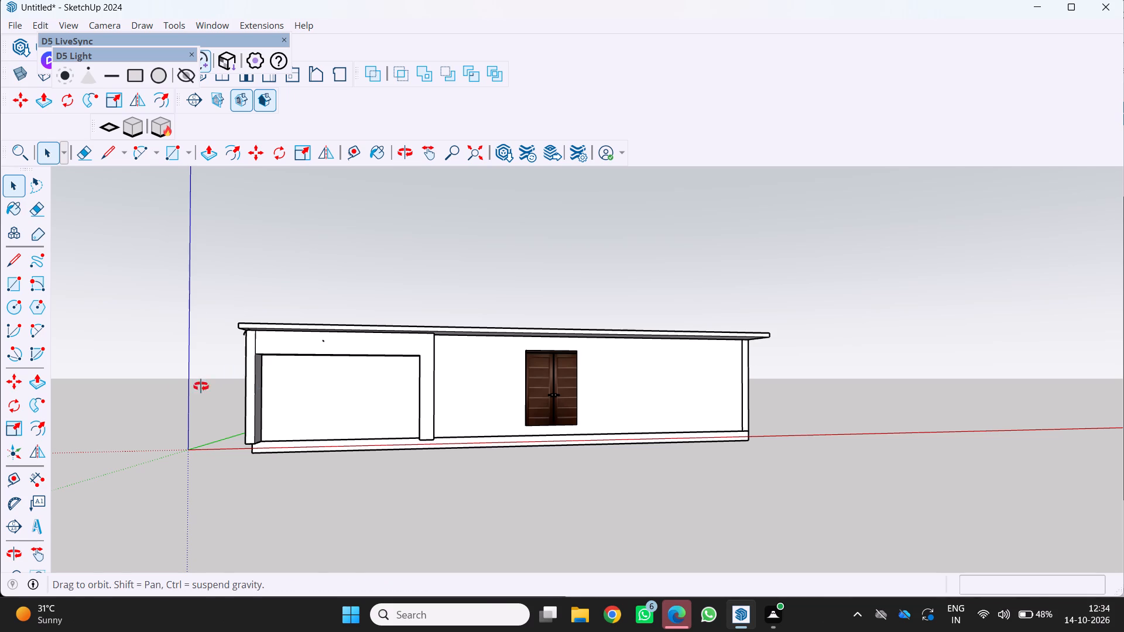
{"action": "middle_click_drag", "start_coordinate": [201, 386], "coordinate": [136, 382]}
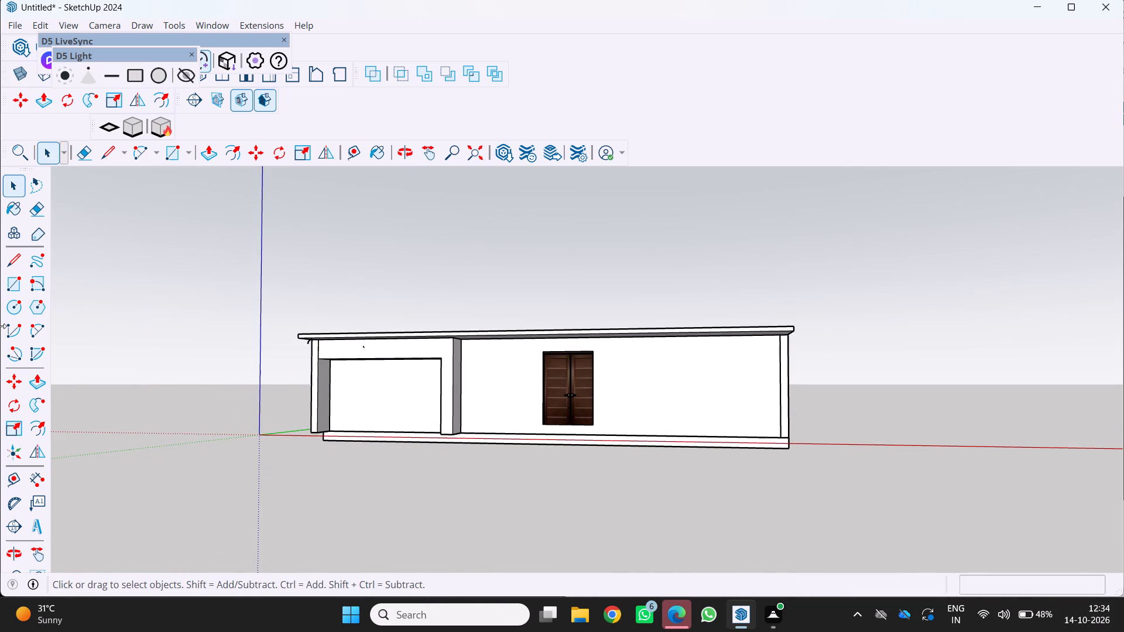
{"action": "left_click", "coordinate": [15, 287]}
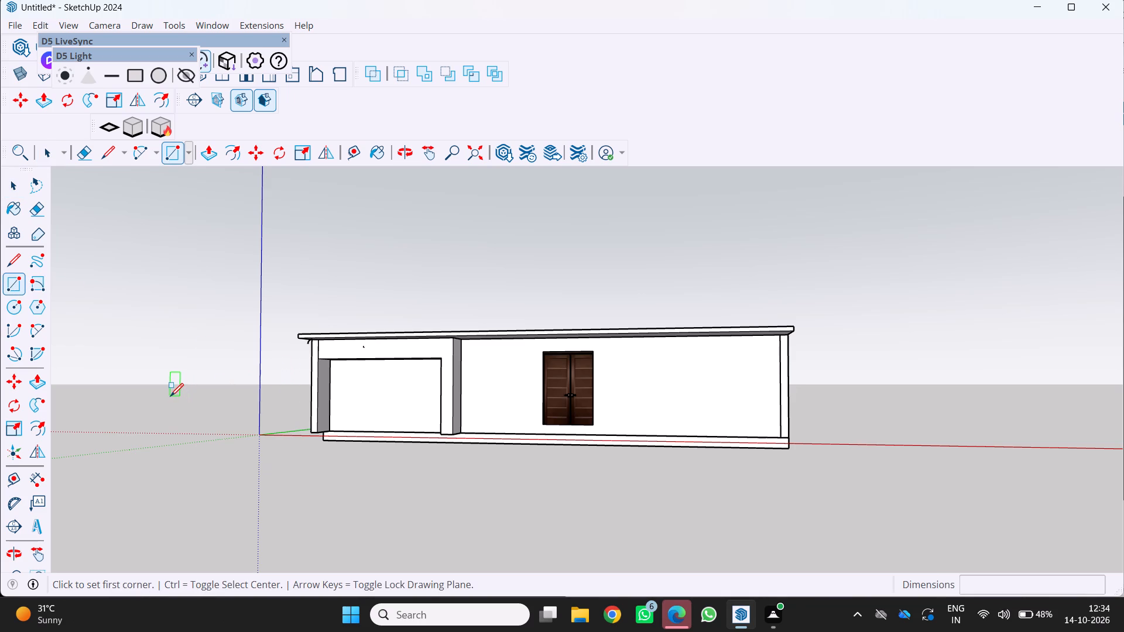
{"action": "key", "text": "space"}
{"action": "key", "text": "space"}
Open the front wall for editing and draw a rectangle about 14' 1 5/8" by 7' 11 13/16" over its face inside the garage-side recess.
{"action": "scroll", "coordinate": [316, 394], "scroll_direction": "up", "scroll_amount": 4}
{"action": "middle_click_drag", "start_coordinate": [355, 403], "coordinate": [392, 432]}
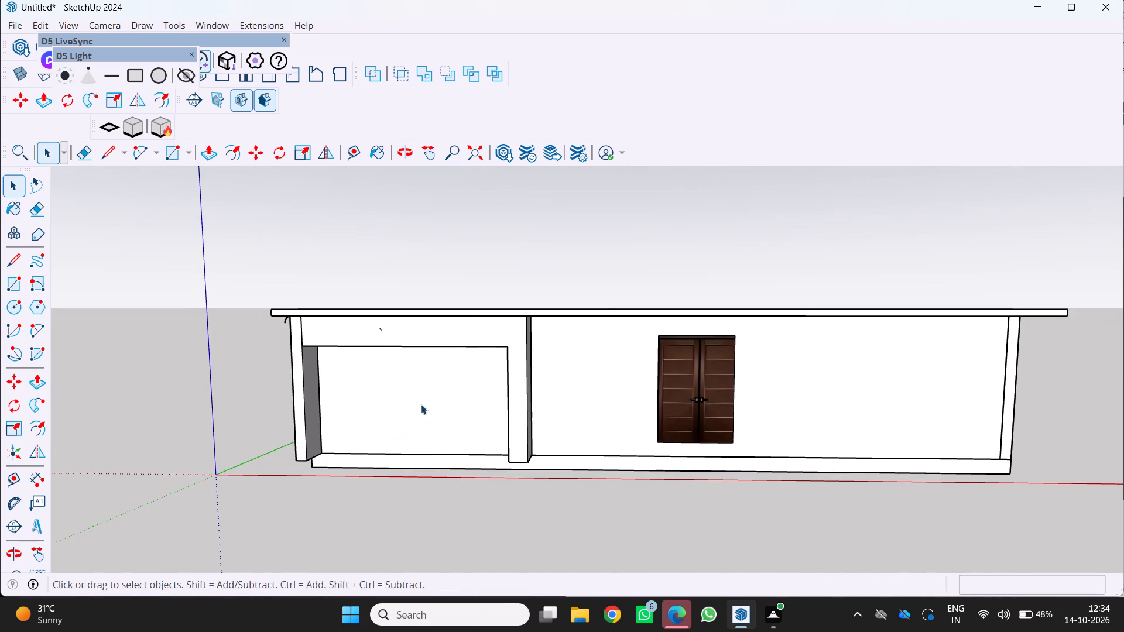
{"action": "left_click", "coordinate": [417, 402]}
{"action": "double_click", "coordinate": [406, 403]}
{"action": "left_click", "coordinate": [398, 403]}
{"action": "left_click", "coordinate": [394, 406]}
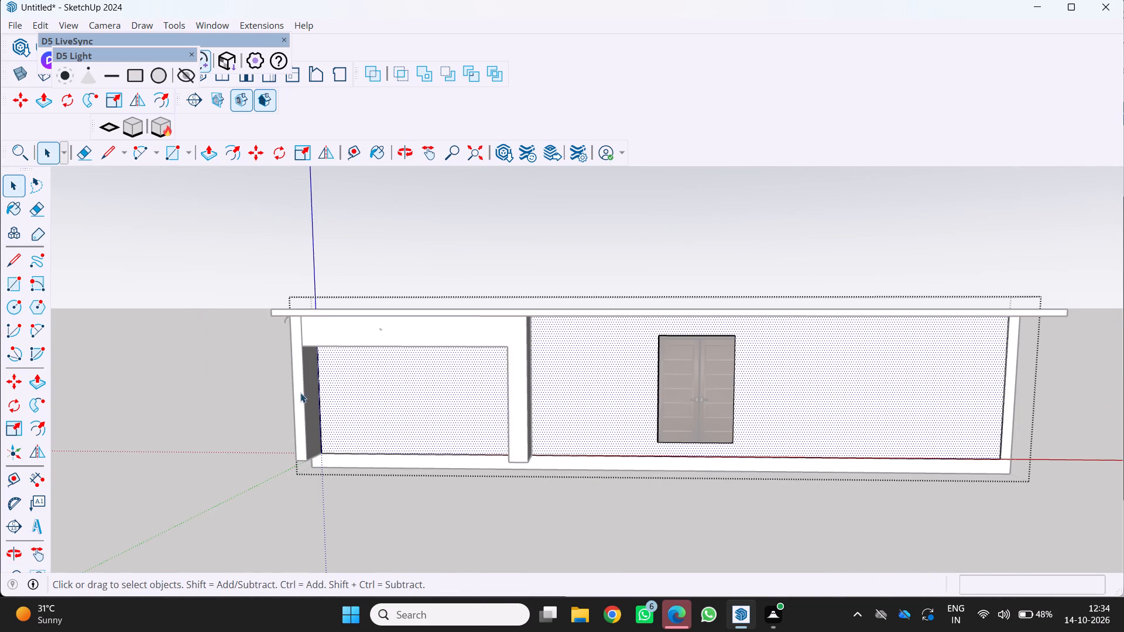
{"action": "left_click", "coordinate": [13, 286]}
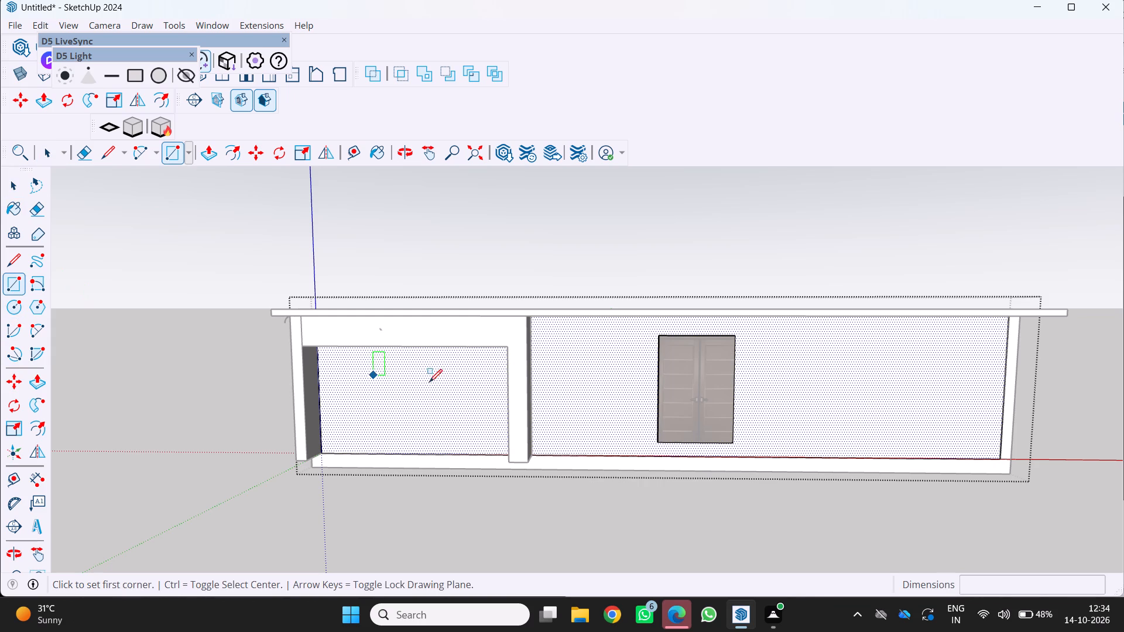
{"action": "scroll", "coordinate": [332, 407], "scroll_direction": "up", "scroll_amount": 10}
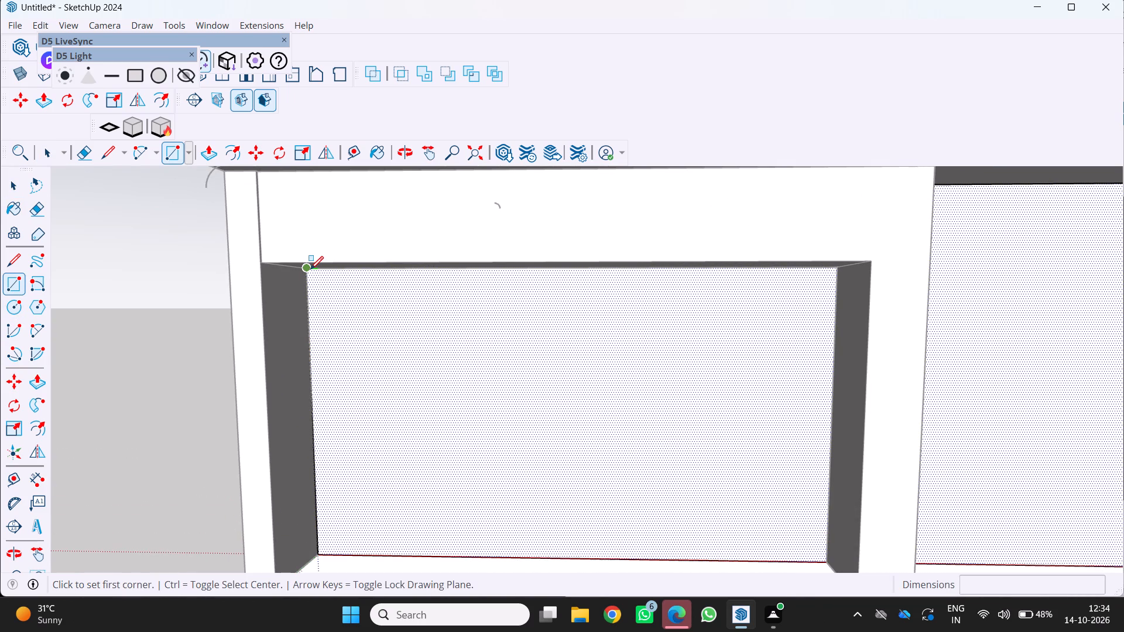
{"action": "left_click", "coordinate": [310, 269]}
{"action": "scroll", "coordinate": [499, 398], "scroll_direction": "down", "scroll_amount": 4}
{"action": "scroll", "coordinate": [734, 497], "scroll_direction": "up", "scroll_amount": 3}
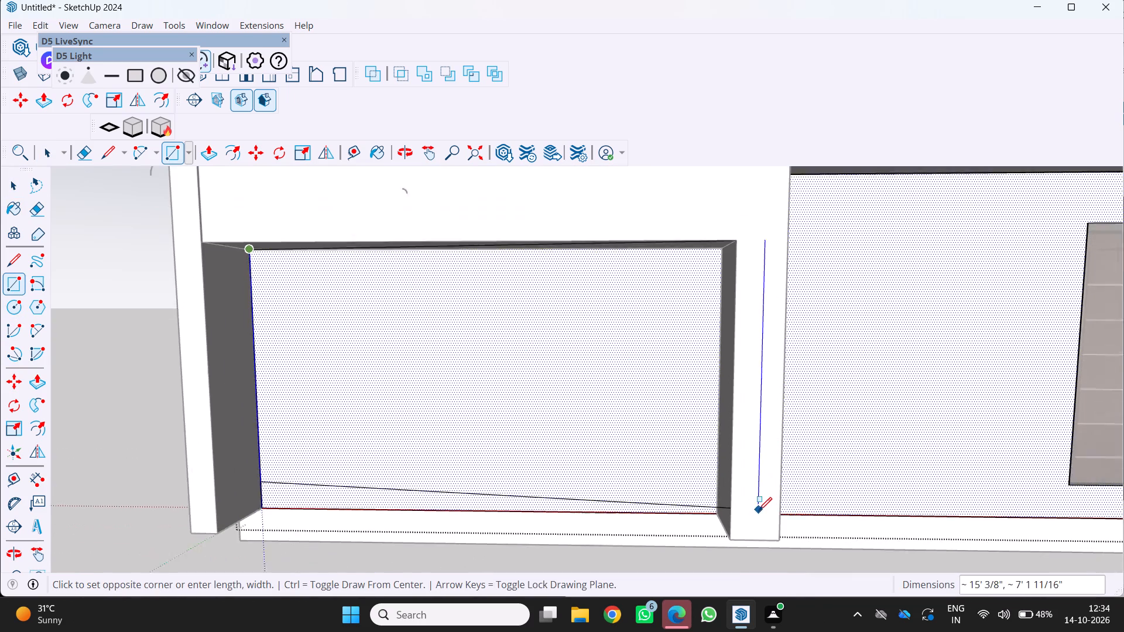
{"action": "scroll", "coordinate": [759, 510], "scroll_direction": "up", "scroll_amount": 1}
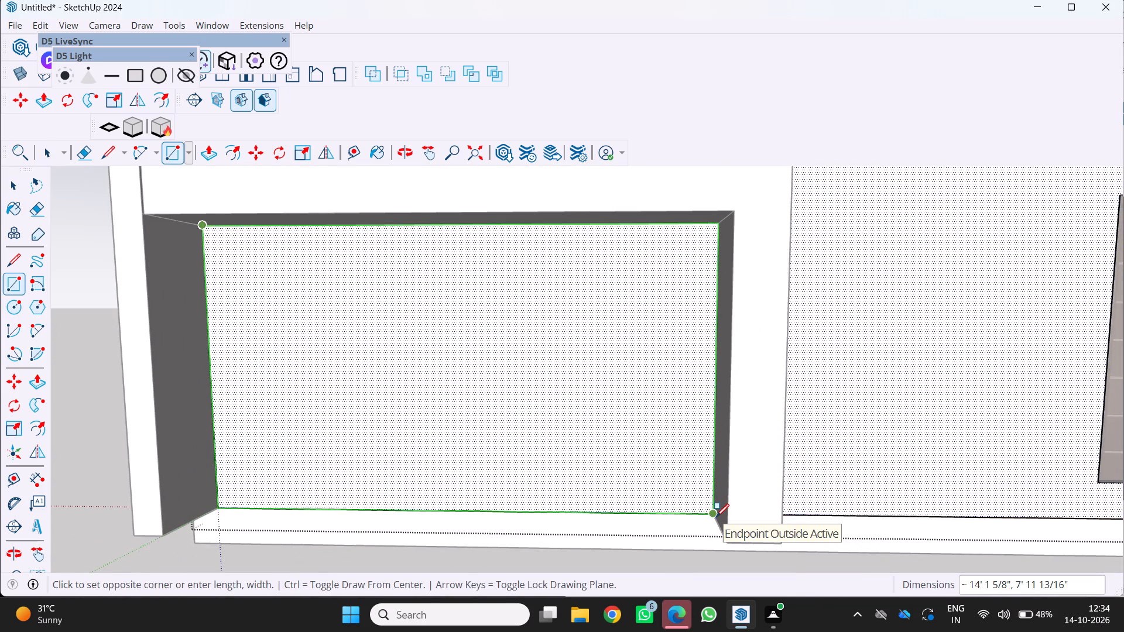
{"action": "left_click", "coordinate": [716, 517]}
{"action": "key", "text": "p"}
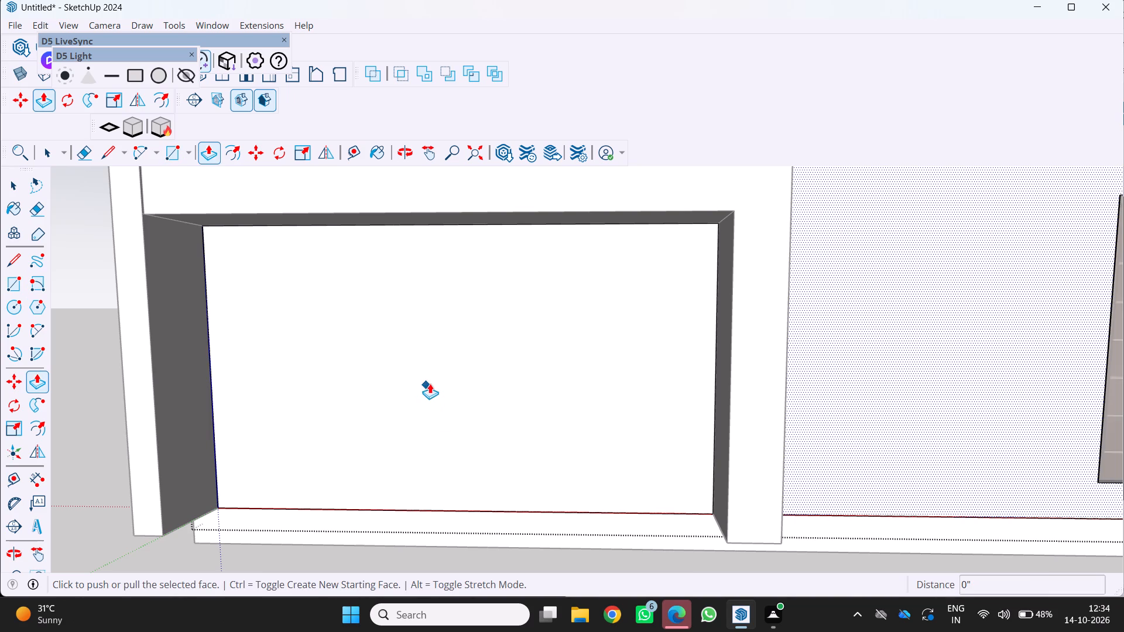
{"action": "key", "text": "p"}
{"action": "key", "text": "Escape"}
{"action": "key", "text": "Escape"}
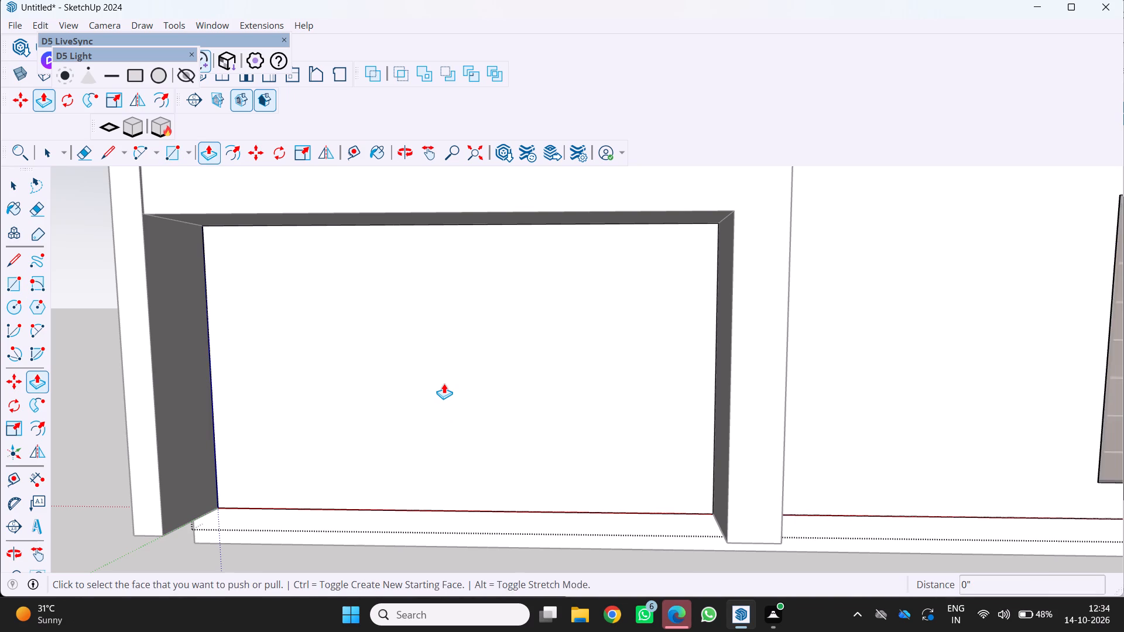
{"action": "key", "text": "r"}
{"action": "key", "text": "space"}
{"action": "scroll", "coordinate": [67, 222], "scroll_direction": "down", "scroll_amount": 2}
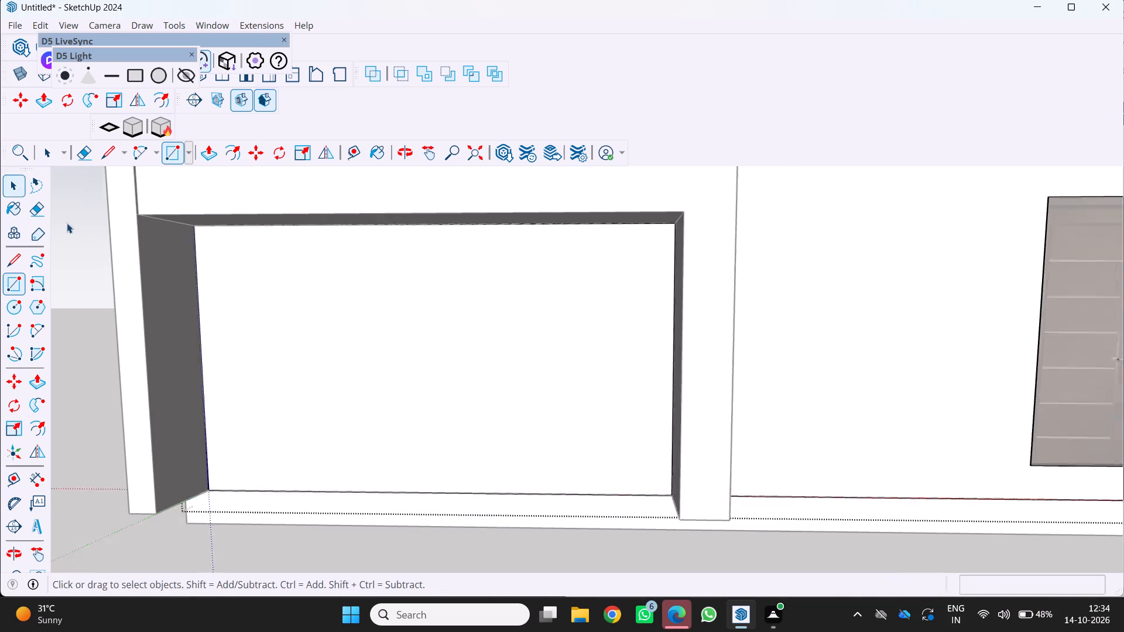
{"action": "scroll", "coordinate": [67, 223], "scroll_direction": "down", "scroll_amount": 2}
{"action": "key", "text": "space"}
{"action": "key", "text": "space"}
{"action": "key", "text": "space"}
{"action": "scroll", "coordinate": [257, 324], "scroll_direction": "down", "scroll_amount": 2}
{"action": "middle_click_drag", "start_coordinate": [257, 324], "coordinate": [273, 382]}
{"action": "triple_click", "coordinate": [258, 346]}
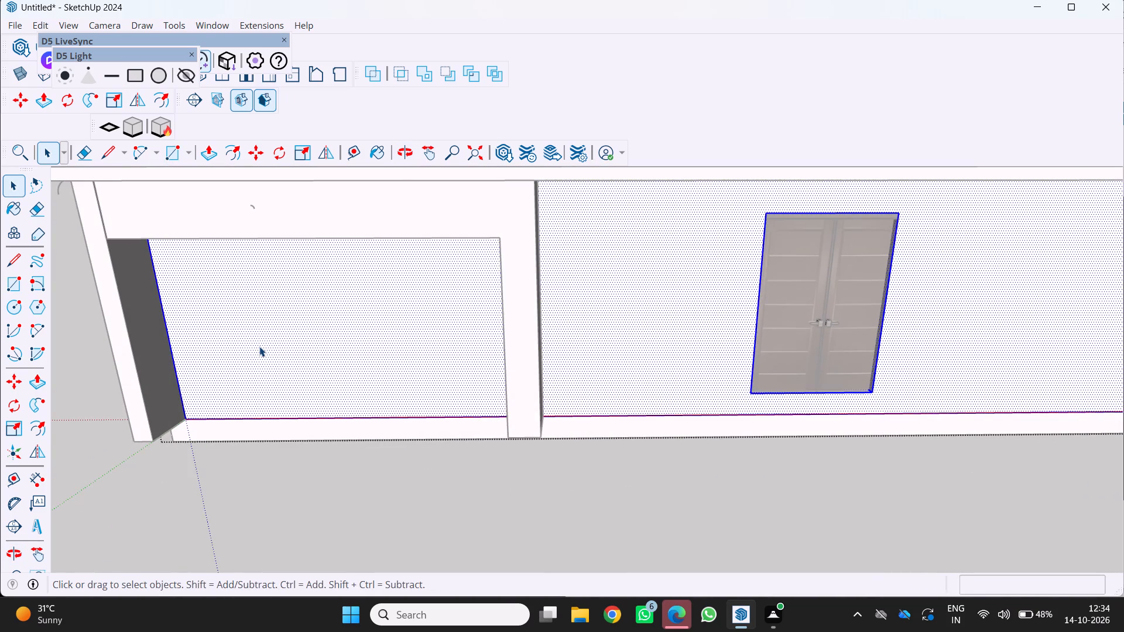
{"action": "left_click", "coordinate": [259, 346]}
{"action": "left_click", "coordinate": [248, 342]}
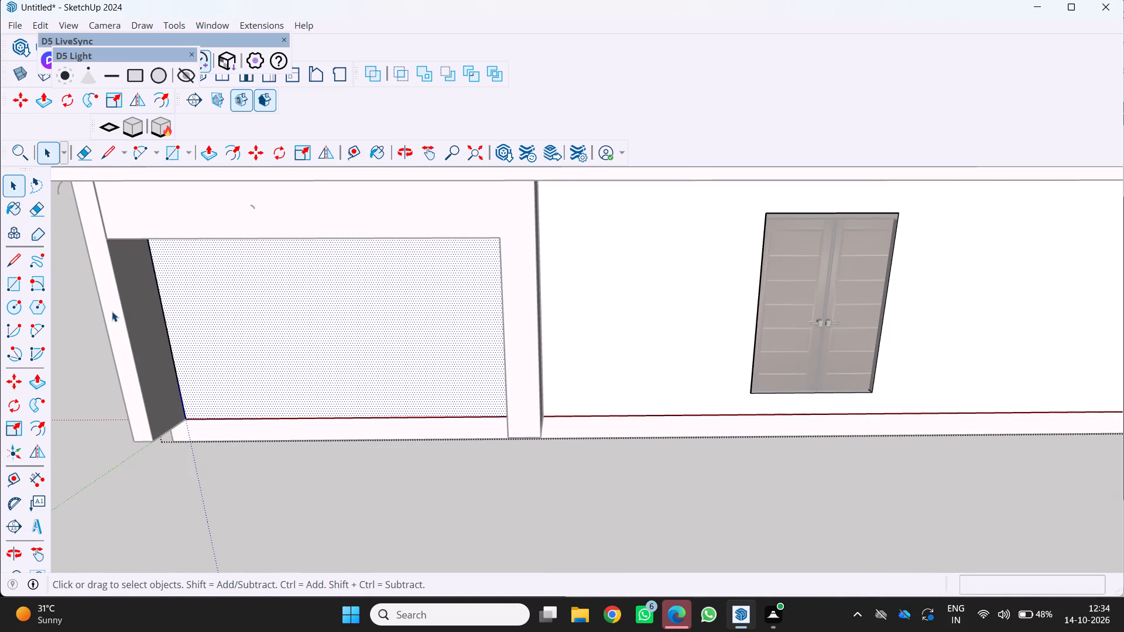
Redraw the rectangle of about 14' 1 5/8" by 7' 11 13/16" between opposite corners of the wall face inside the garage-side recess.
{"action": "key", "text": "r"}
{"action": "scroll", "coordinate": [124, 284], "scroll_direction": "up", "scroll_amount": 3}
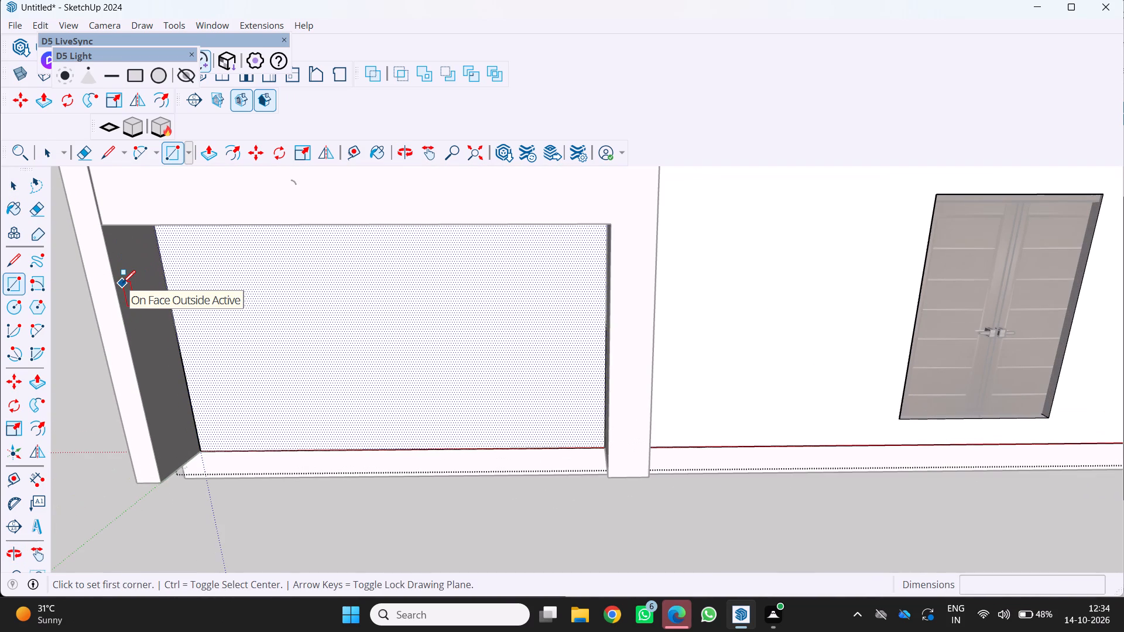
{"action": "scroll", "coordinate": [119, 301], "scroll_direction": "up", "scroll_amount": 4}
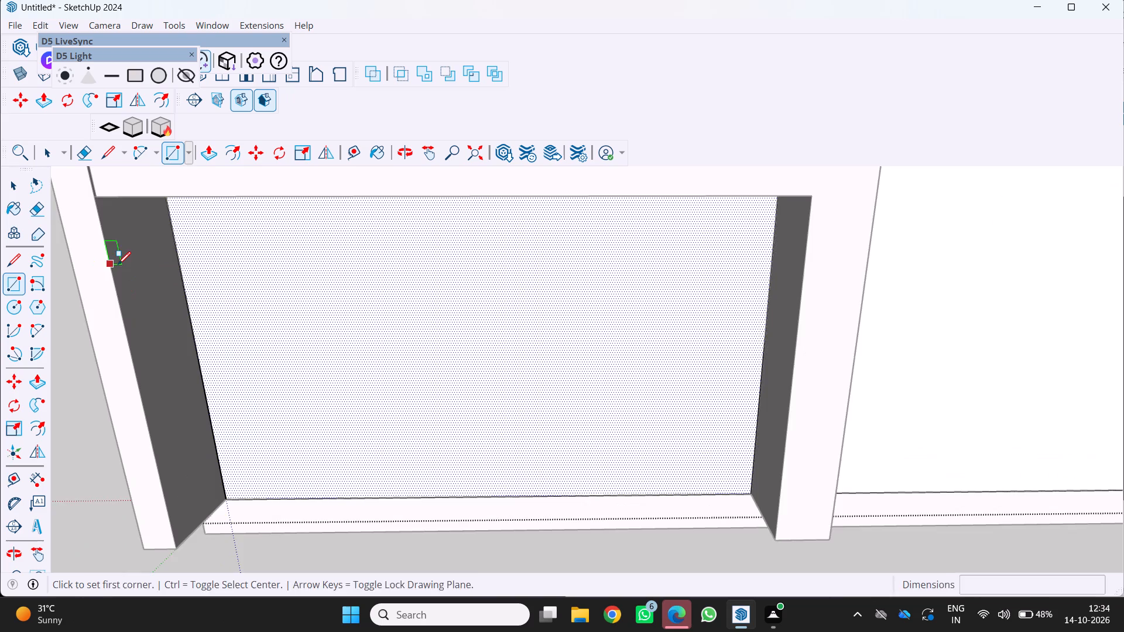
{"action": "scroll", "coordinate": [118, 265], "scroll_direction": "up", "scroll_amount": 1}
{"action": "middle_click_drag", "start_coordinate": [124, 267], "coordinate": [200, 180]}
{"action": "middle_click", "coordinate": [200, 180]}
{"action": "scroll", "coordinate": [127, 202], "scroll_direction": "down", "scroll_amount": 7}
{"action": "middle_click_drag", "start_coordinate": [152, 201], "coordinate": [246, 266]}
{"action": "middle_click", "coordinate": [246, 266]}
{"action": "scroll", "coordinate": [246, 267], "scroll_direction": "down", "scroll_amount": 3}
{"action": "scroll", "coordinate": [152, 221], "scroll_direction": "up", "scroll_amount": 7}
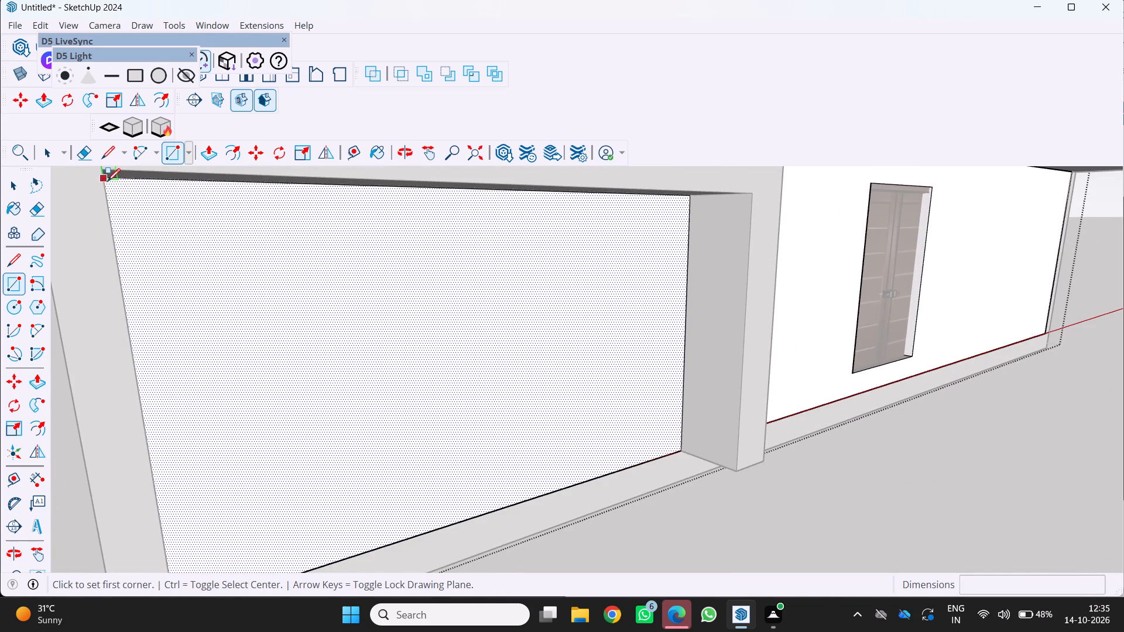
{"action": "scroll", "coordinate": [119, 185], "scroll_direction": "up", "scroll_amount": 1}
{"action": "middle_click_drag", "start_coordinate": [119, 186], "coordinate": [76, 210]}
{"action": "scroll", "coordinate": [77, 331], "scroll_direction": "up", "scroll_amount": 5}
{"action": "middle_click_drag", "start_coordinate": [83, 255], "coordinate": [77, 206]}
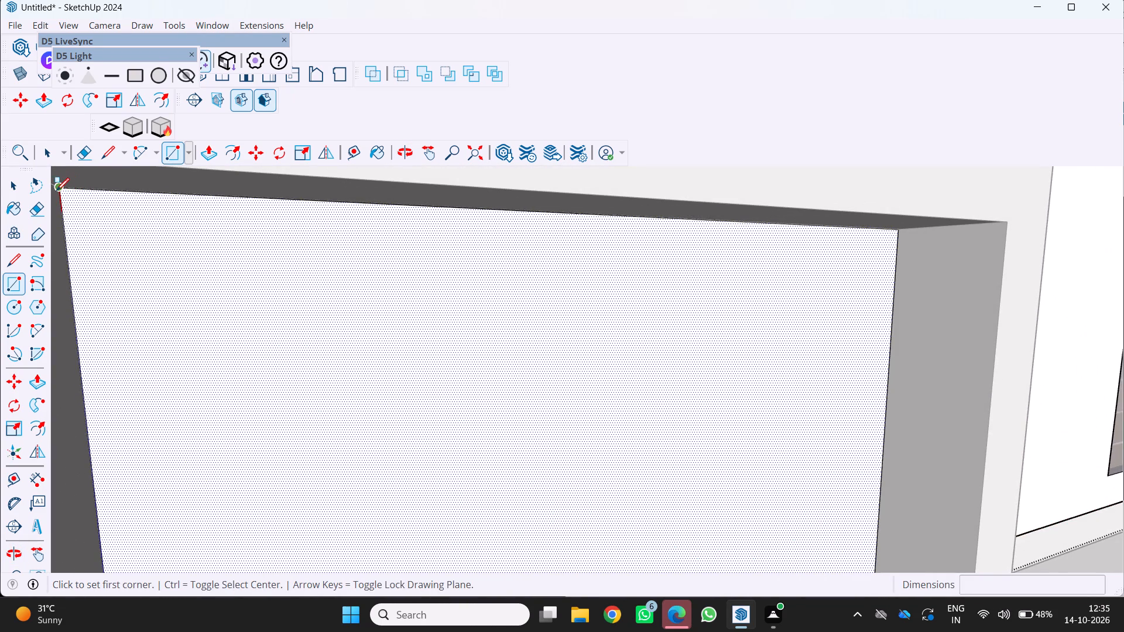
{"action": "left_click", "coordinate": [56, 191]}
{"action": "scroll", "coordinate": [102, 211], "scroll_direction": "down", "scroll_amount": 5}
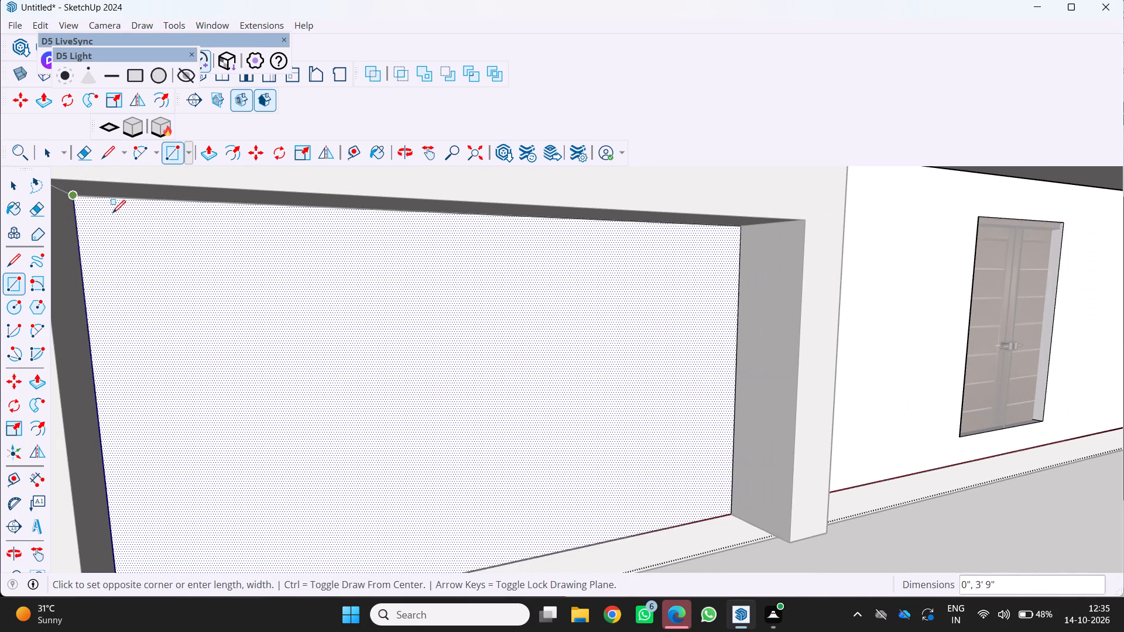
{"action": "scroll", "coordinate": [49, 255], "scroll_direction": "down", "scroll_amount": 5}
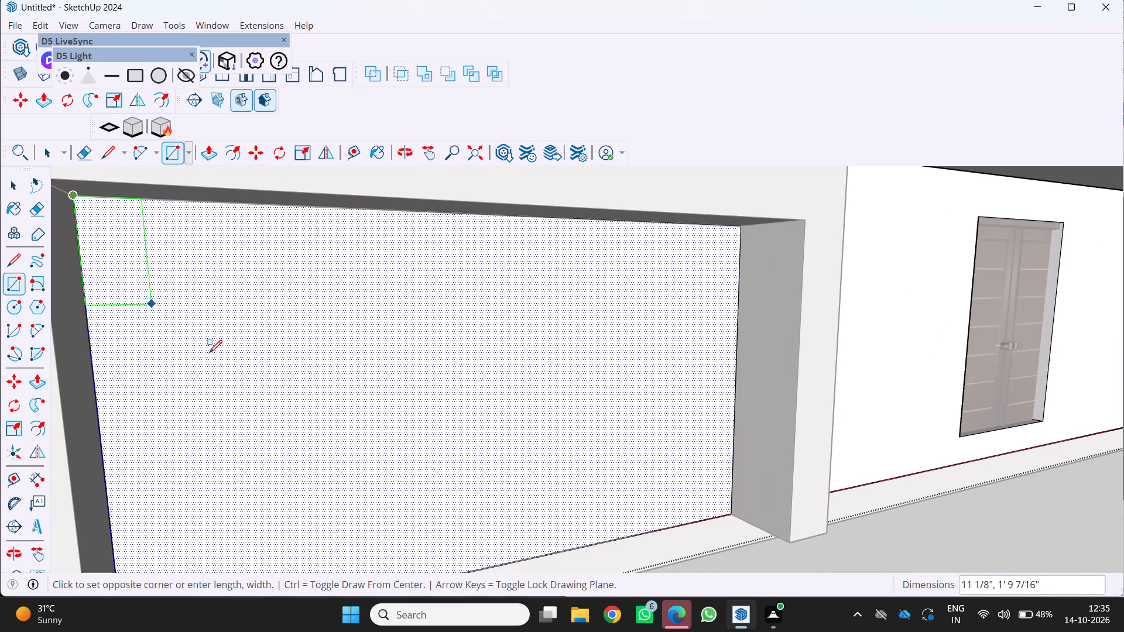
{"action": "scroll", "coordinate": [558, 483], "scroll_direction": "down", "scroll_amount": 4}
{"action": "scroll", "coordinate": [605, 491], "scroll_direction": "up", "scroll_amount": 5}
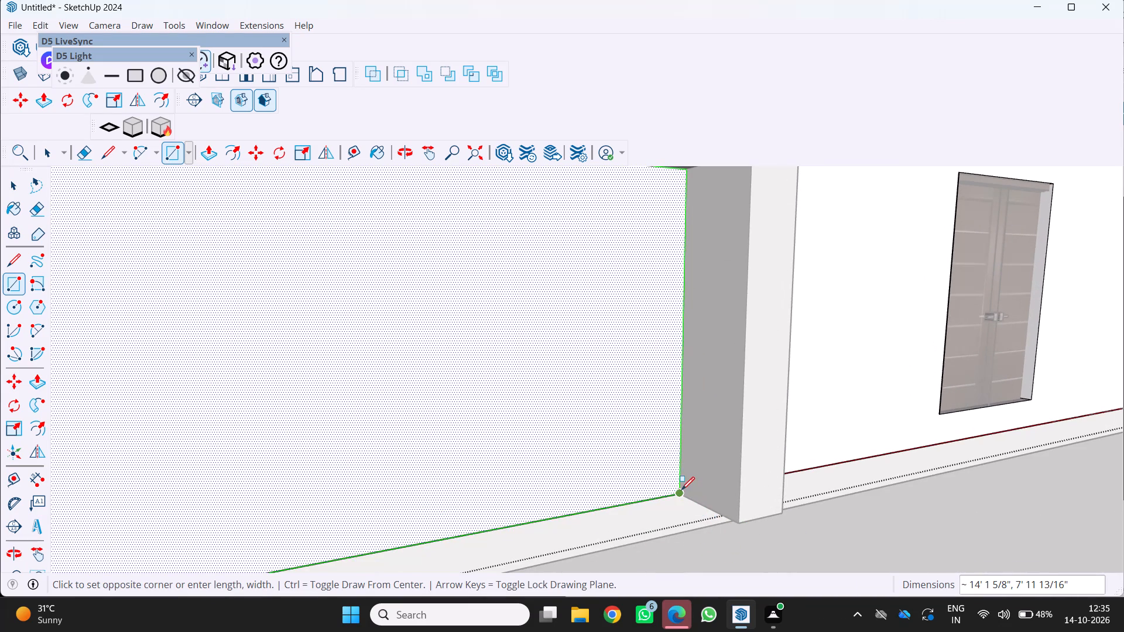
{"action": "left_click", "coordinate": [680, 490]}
Push the rectangular face inside the garage-side recess 9" back through the front wall to cut the garage opening.
{"action": "scroll", "coordinate": [628, 498], "scroll_direction": "down", "scroll_amount": 5}
{"action": "middle_click_drag", "start_coordinate": [598, 500], "coordinate": [325, 448]}
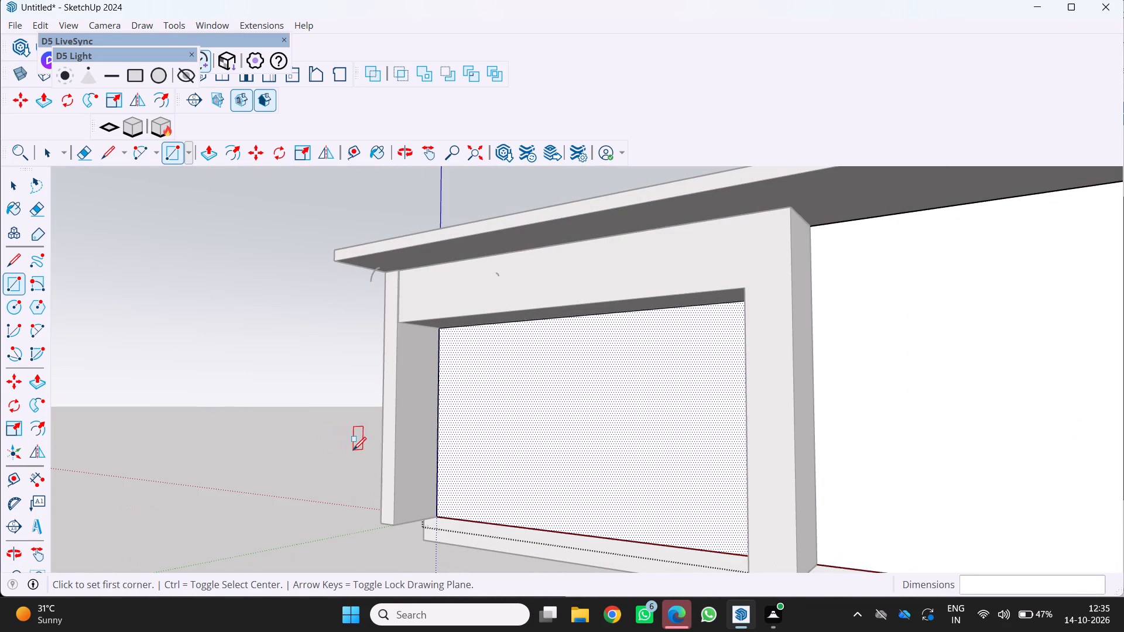
{"action": "key", "text": "p"}
{"action": "left_click", "coordinate": [554, 434]}
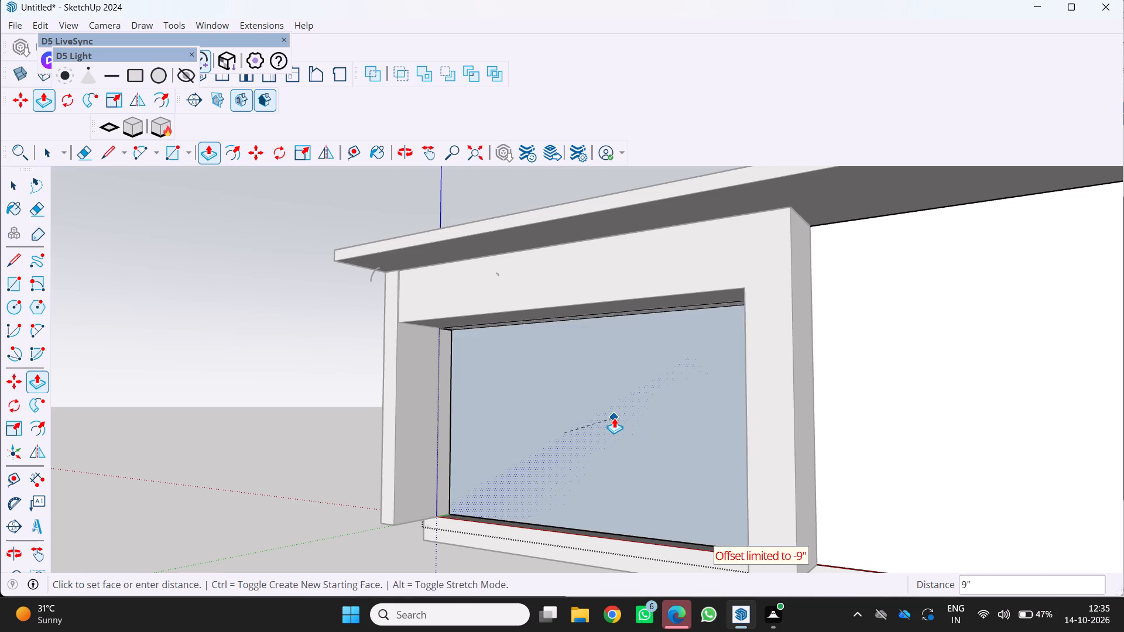
{"action": "left_click", "coordinate": [614, 418]}
{"action": "scroll", "coordinate": [437, 517], "scroll_direction": "down", "scroll_amount": 5}
{"action": "middle_click_drag", "start_coordinate": [453, 506], "coordinate": [770, 531]}
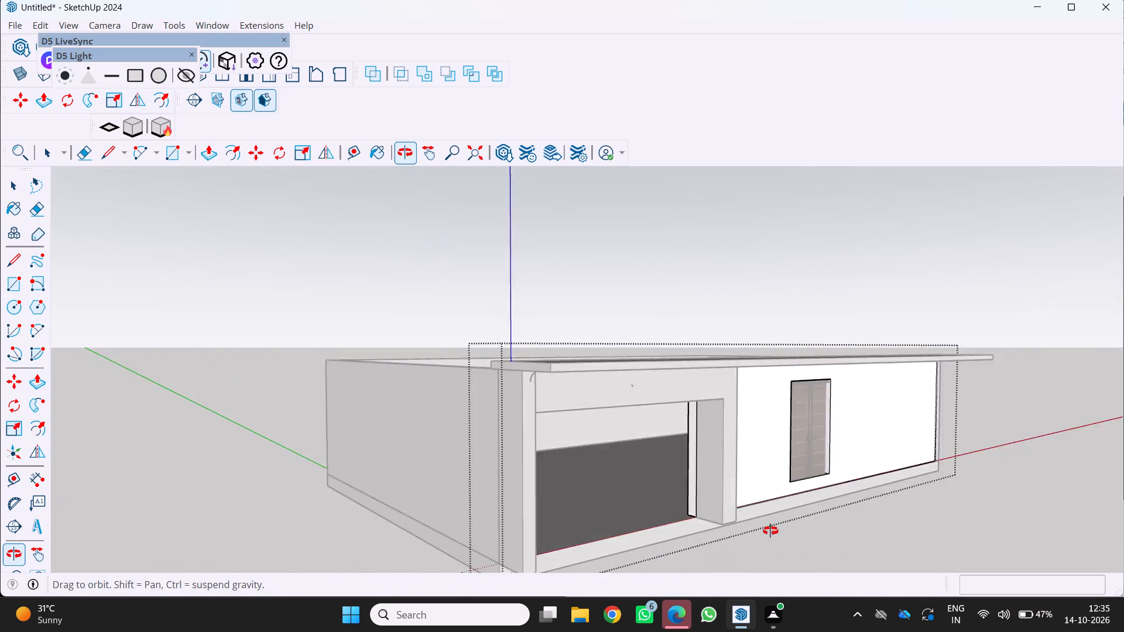
{"action": "middle_click_drag", "start_coordinate": [770, 531], "coordinate": [761, 518]}
{"action": "scroll", "coordinate": [743, 507], "scroll_direction": "down", "scroll_amount": 4}
{"action": "middle_click_drag", "start_coordinate": [694, 486], "coordinate": [582, 438]}
{"action": "scroll", "coordinate": [582, 438], "scroll_direction": "down", "scroll_amount": 4}
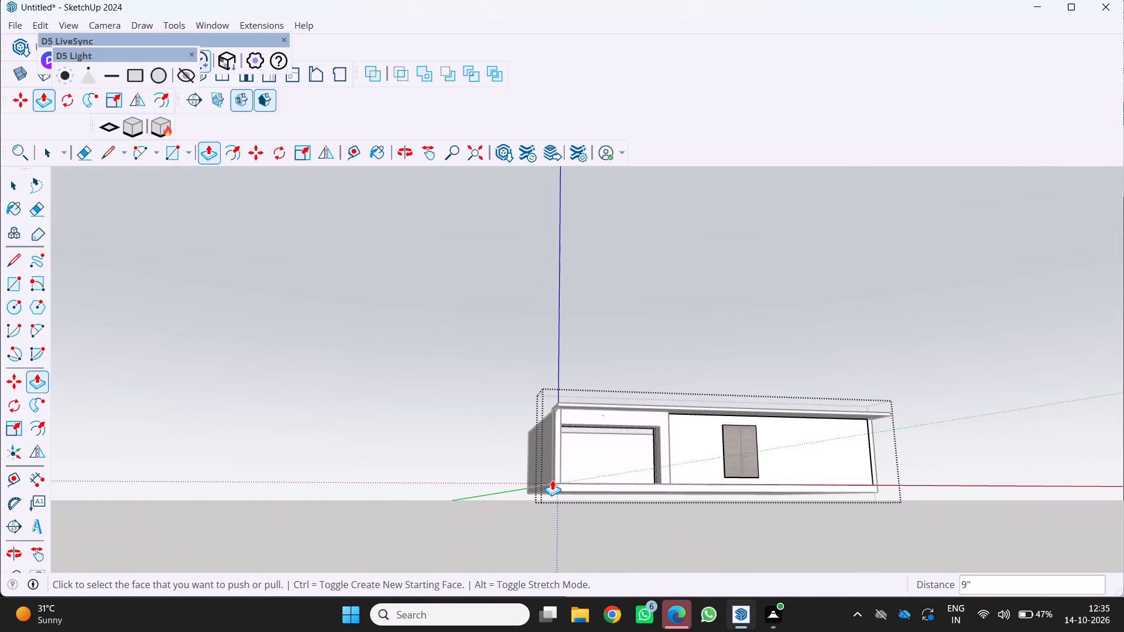
{"action": "middle_click_drag", "start_coordinate": [548, 482], "coordinate": [486, 531]}
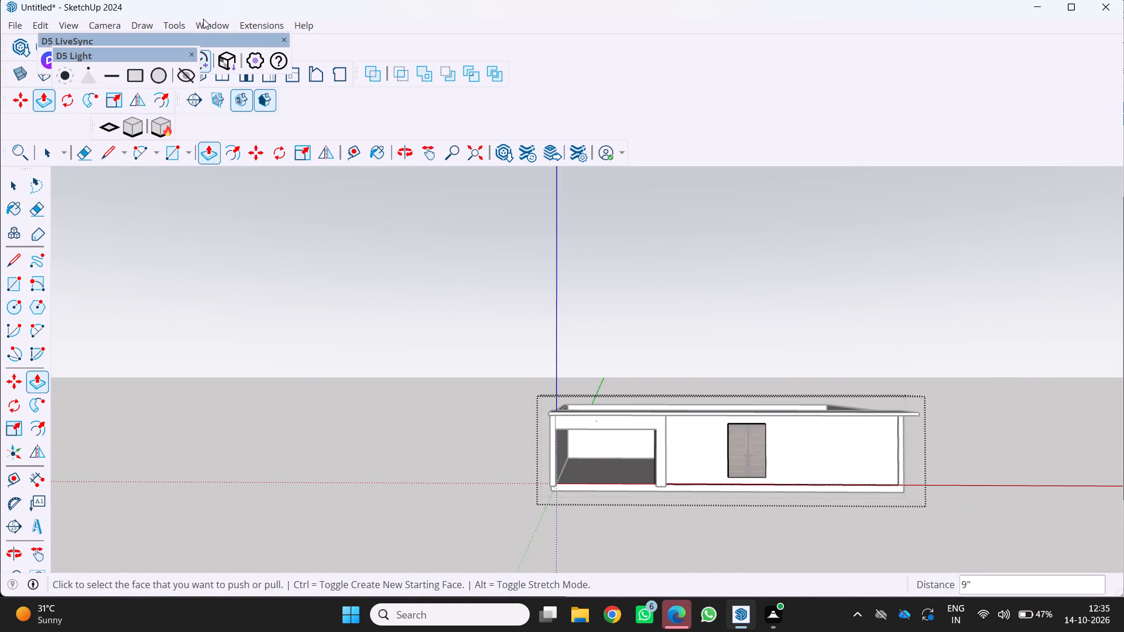
Search 3D Warehouse for "window" models in place of the earlier double door search.
{"action": "left_click", "coordinate": [211, 23]}
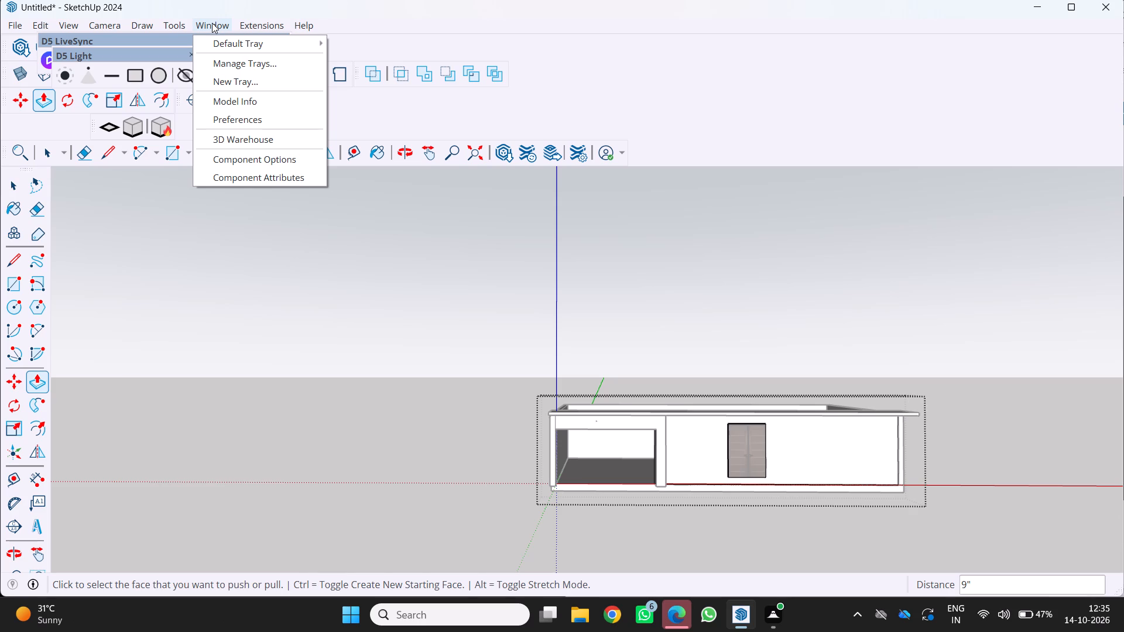
{"action": "left_click", "coordinate": [267, 140]}
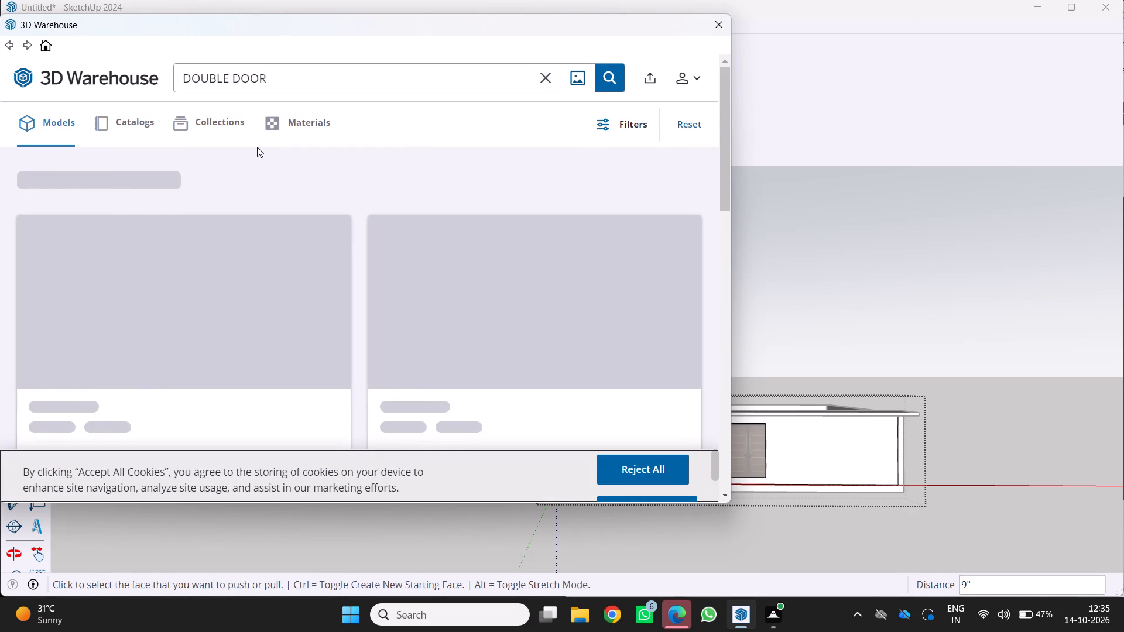
{"action": "left_click", "coordinate": [322, 78]}
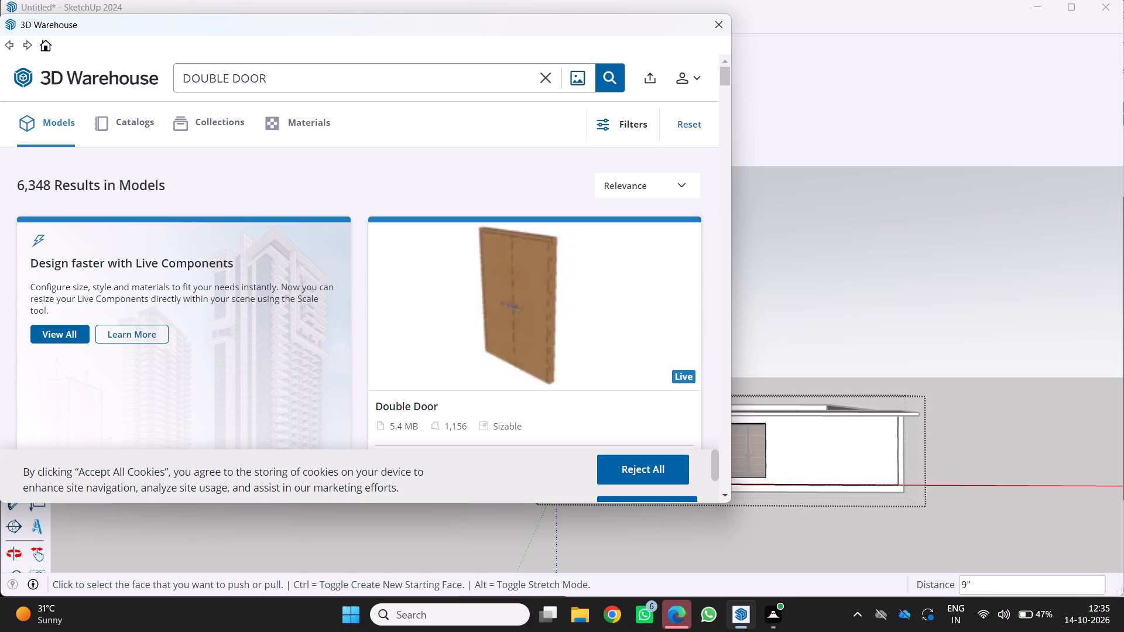
{"action": "key", "text": "BackSpace"}
{"action": "key", "text": "BackSpace"}
{"action": "key", "text": "BackSpace"}
{"action": "key", "text": "BackSpace"}
{"action": "key", "text": "BackSpace"}
{"action": "key", "text": "BackSpace"}
{"action": "key", "text": "BackSpace"}
{"action": "key", "text": "BackSpace"}
{"action": "key", "text": "BackSpace"}
{"action": "key", "text": "BackSpace"}
{"action": "key", "text": "BackSpace"}
{"action": "key", "text": "BackSpace"}
{"action": "key", "text": "BackSpace"}
{"action": "key", "text": "BackSpace"}
{"action": "key", "text": "BackSpace"}
{"action": "key", "text": "BackSpace"}
{"action": "key", "text": "BackSpace"}
{"action": "key", "text": "BackSpace"}
{"action": "key", "text": "BackSpace"}
{"action": "key", "text": "BackSpace"}
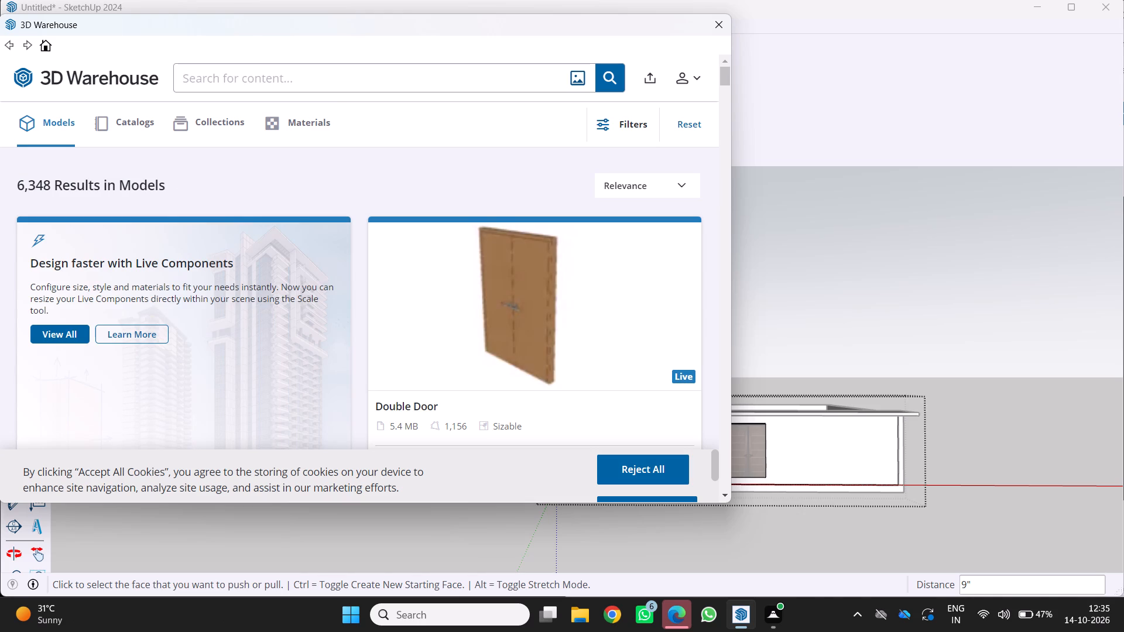
{"action": "type", "text": "window"}
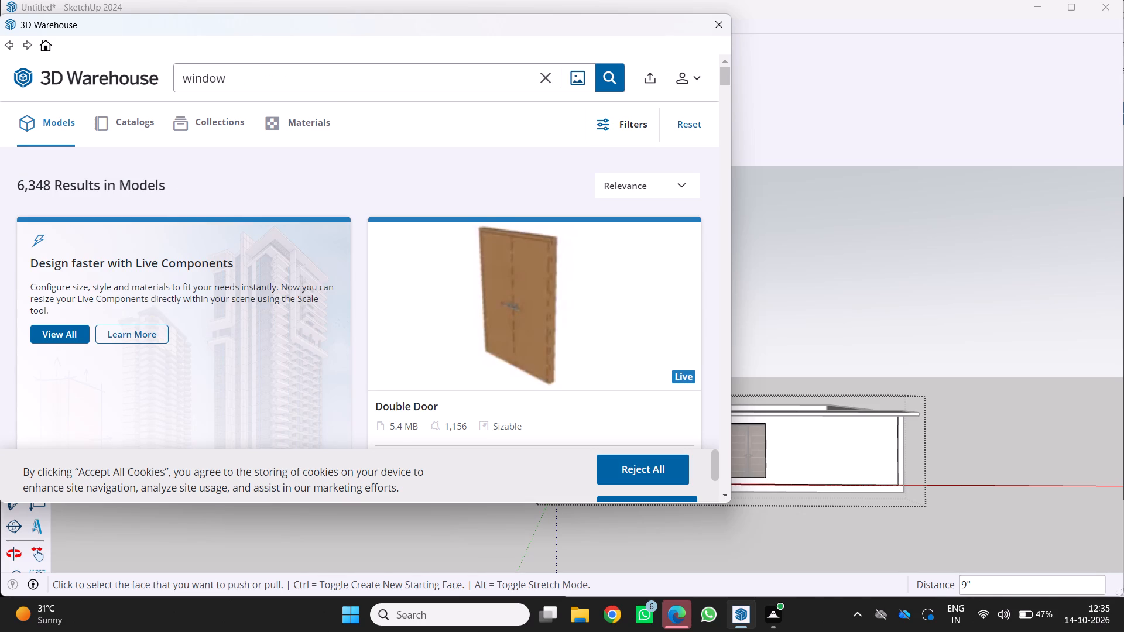
{"action": "left_click", "coordinate": [604, 72]}
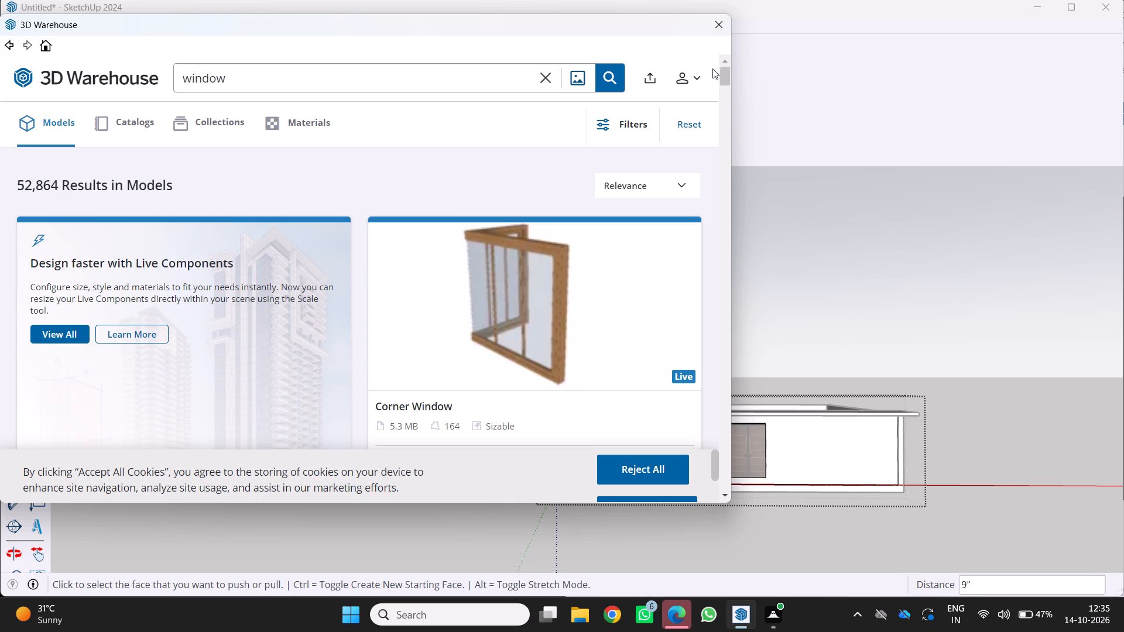
Browse the window results and load the 140 KB black-framed three-pane "Window" model directly into the house model.
{"action": "scroll", "coordinate": [412, 287], "scroll_direction": "down", "scroll_amount": 7}
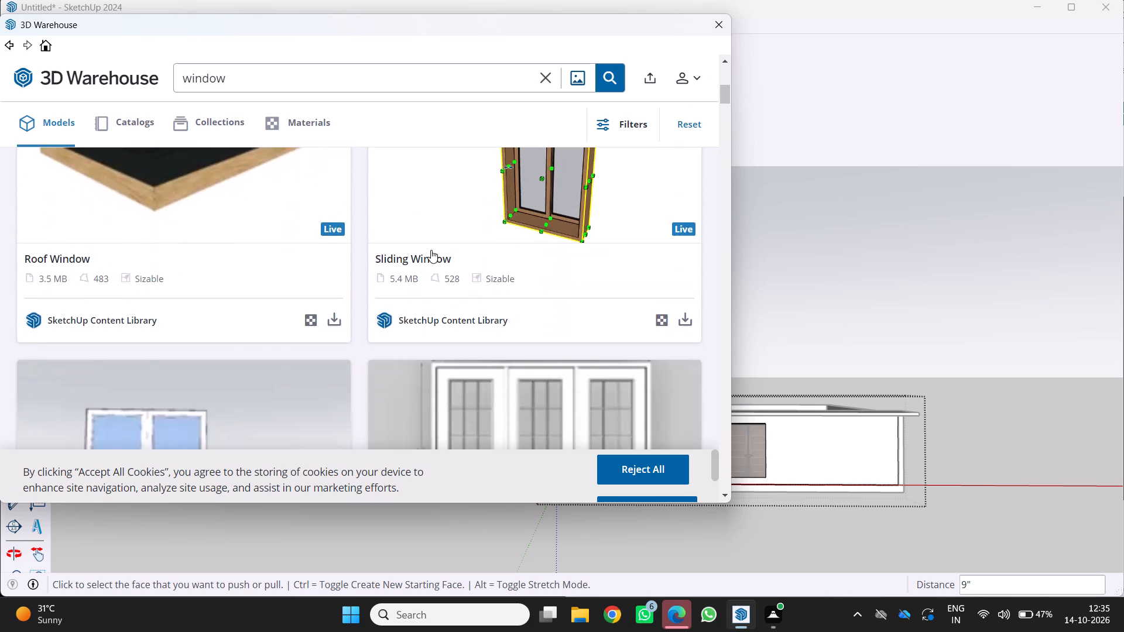
{"action": "scroll", "coordinate": [431, 250], "scroll_direction": "down", "scroll_amount": 10}
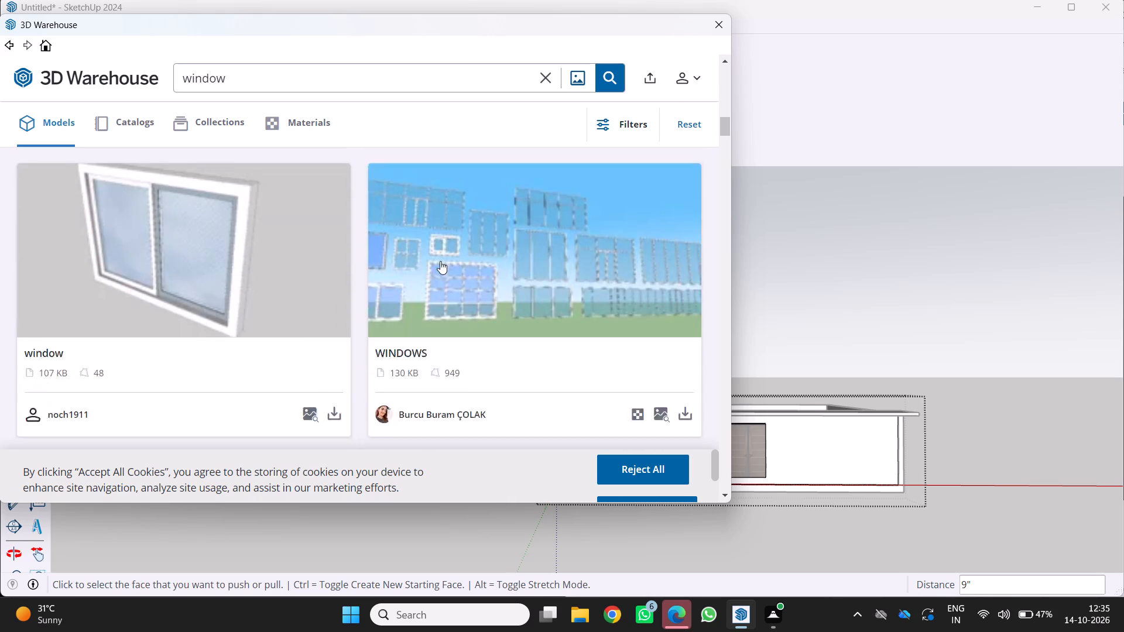
{"action": "scroll", "coordinate": [445, 255], "scroll_direction": "down", "scroll_amount": 6}
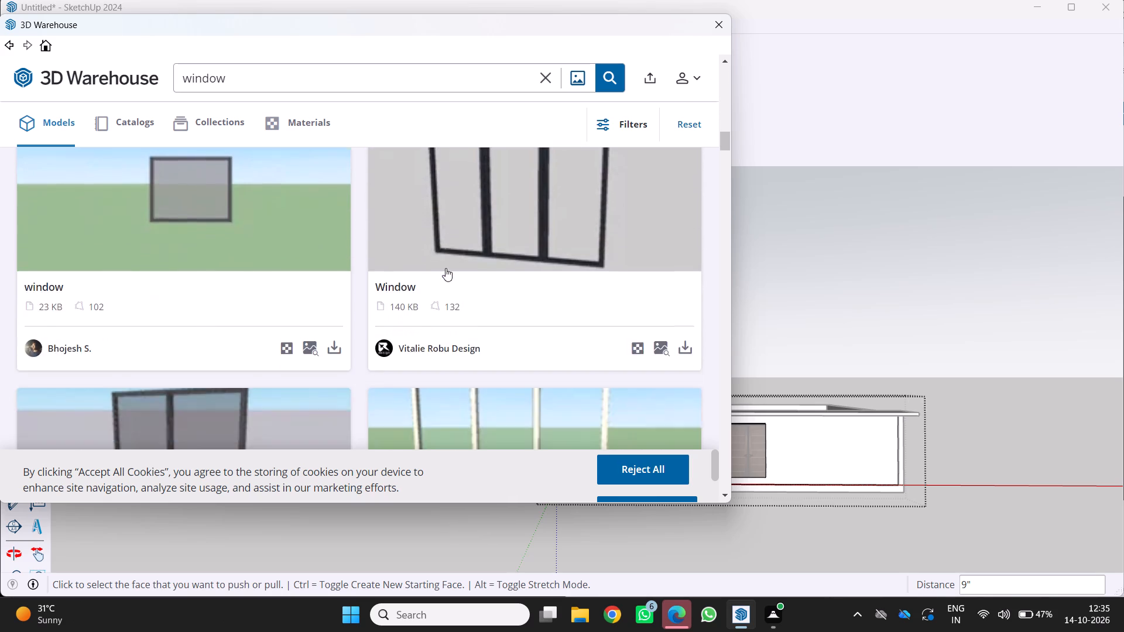
{"action": "scroll", "coordinate": [446, 268], "scroll_direction": "down", "scroll_amount": 1}
{"action": "scroll", "coordinate": [455, 259], "scroll_direction": "up", "scroll_amount": 3}
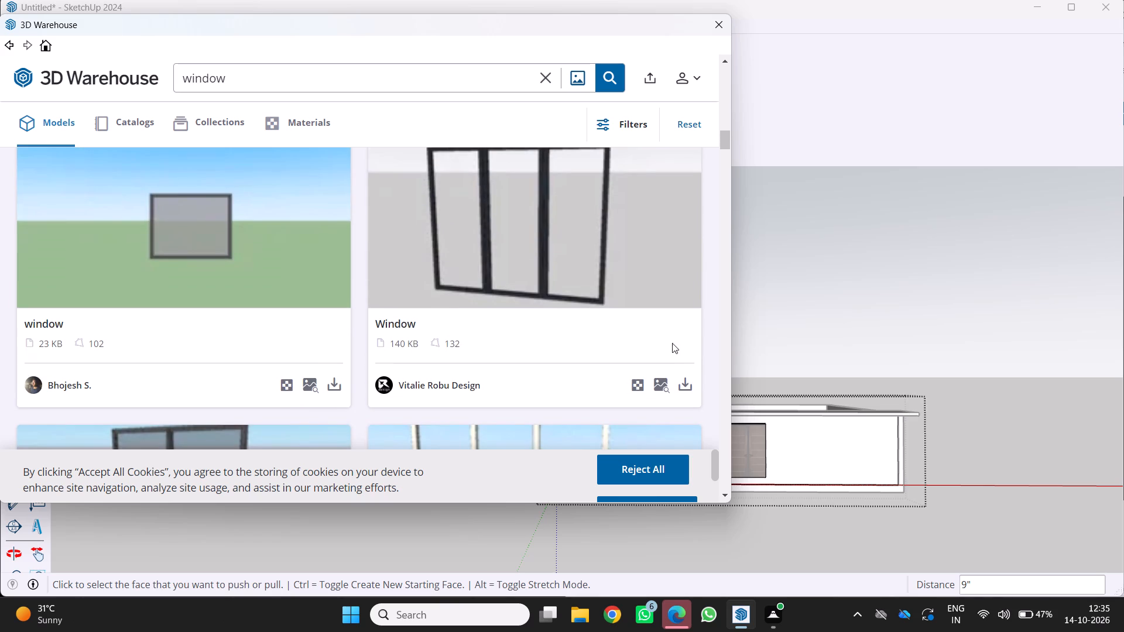
{"action": "left_click", "coordinate": [682, 383]}
{"action": "left_click", "coordinate": [335, 279]}
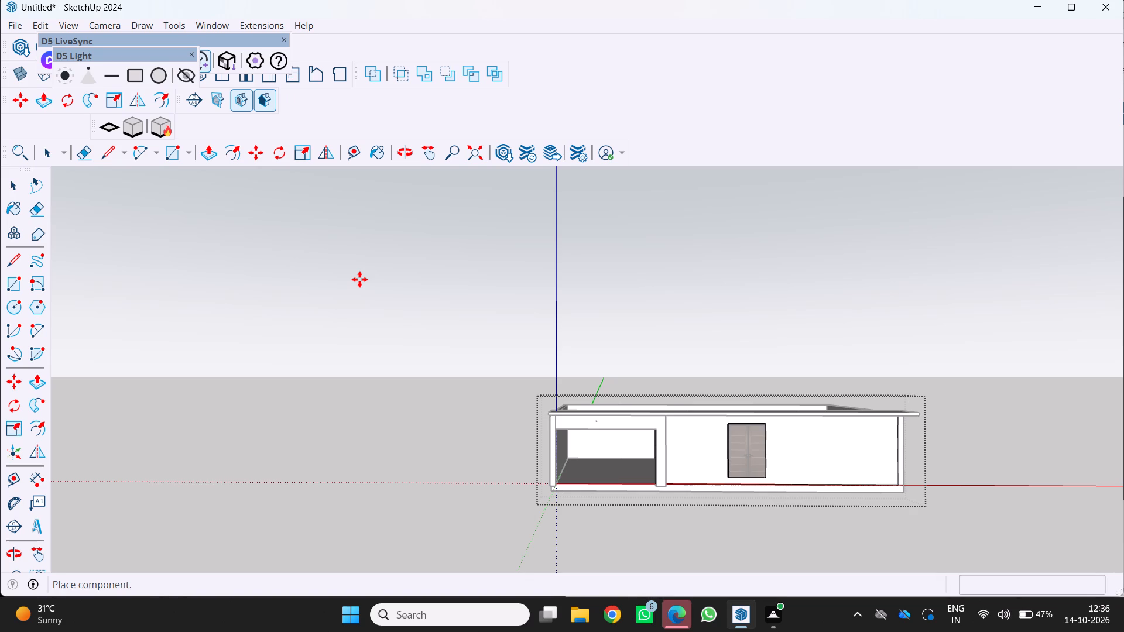
Place the three-pane window in the garage opening, at the bottom corner nearest the model origin.
{"action": "scroll", "coordinate": [604, 474], "scroll_direction": "up", "scroll_amount": 3}
{"action": "scroll", "coordinate": [551, 483], "scroll_direction": "up", "scroll_amount": 2}
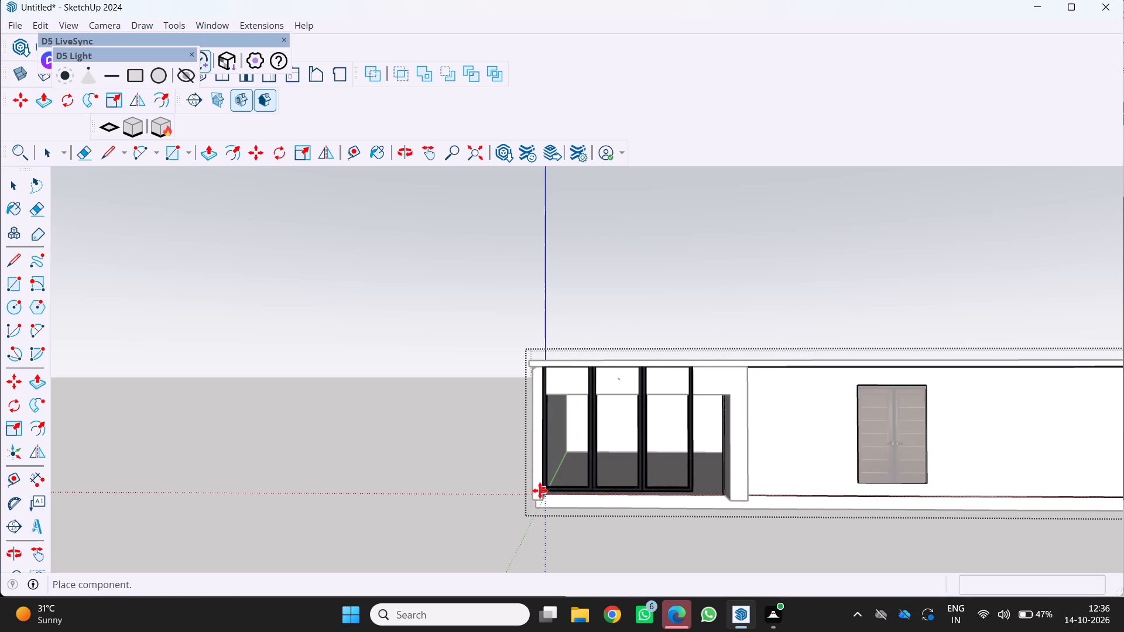
{"action": "scroll", "coordinate": [541, 489], "scroll_direction": "up", "scroll_amount": 6}
{"action": "scroll", "coordinate": [485, 505], "scroll_direction": "up", "scroll_amount": 3}
{"action": "scroll", "coordinate": [525, 497], "scroll_direction": "down", "scroll_amount": 5}
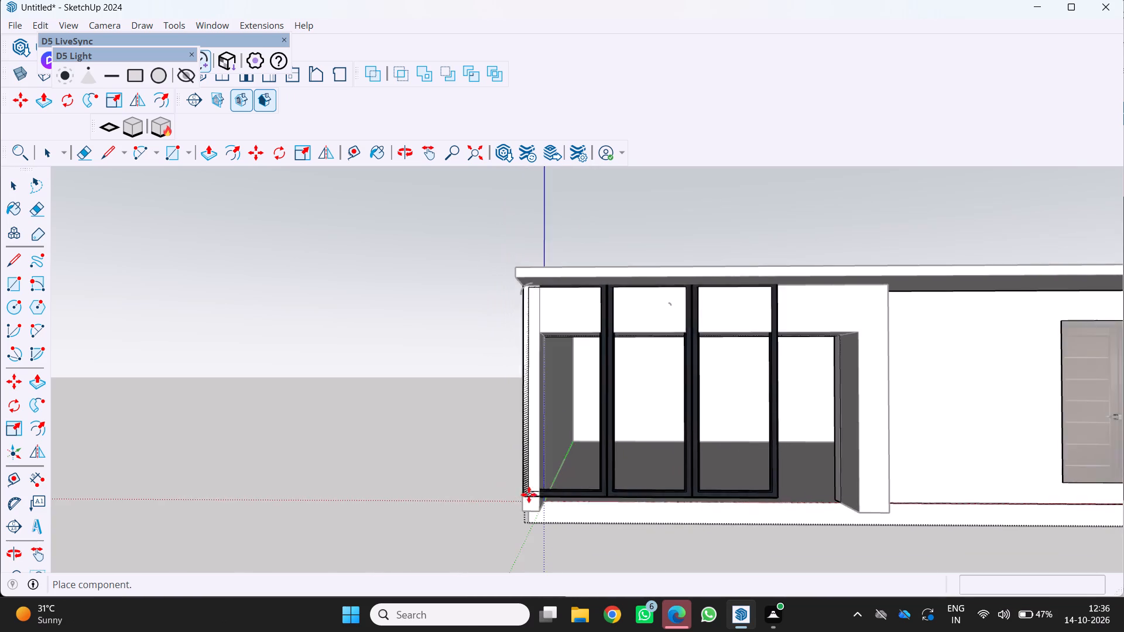
{"action": "scroll", "coordinate": [584, 497], "scroll_direction": "up", "scroll_amount": 1}
{"action": "middle_click_drag", "start_coordinate": [581, 497], "coordinate": [429, 521]}
{"action": "scroll", "coordinate": [512, 492], "scroll_direction": "up", "scroll_amount": 4}
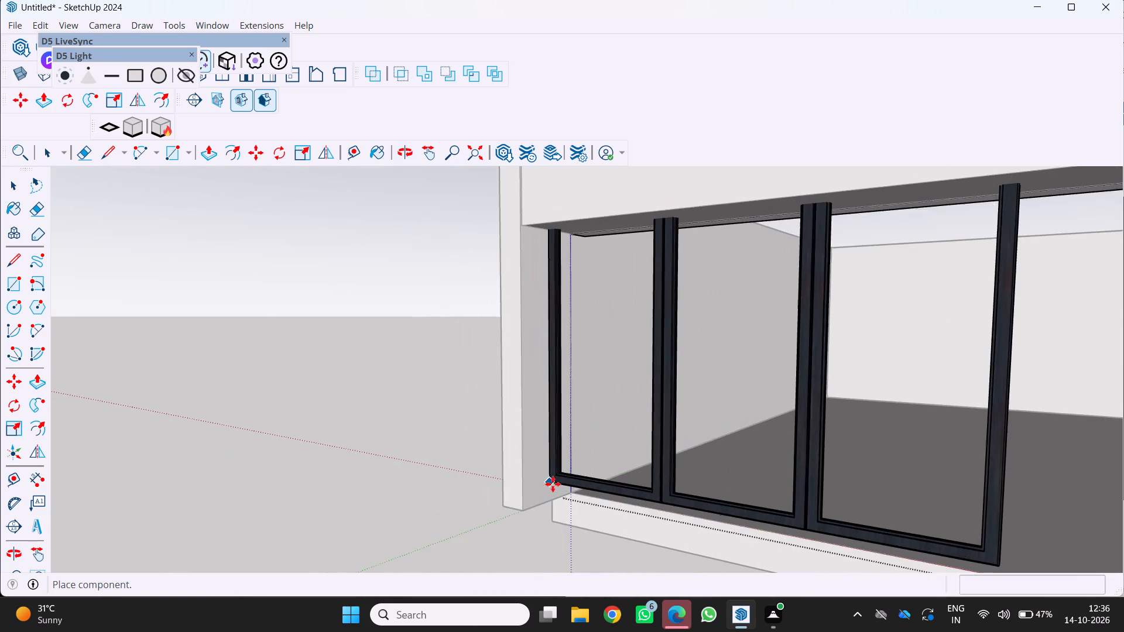
{"action": "scroll", "coordinate": [553, 484], "scroll_direction": "up", "scroll_amount": 3}
{"action": "left_click", "coordinate": [578, 493]}
Scale the window along red and green by about 1.26, 41.18 so it reaches the far jamb of the garage opening.
{"action": "scroll", "coordinate": [540, 508], "scroll_direction": "down", "scroll_amount": 12}
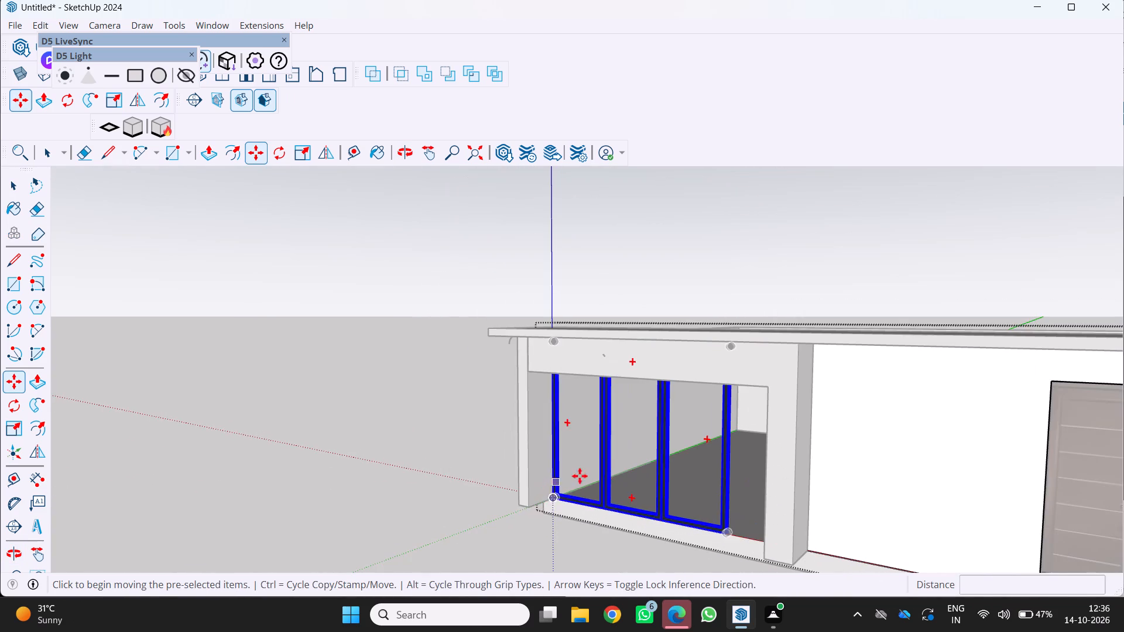
{"action": "scroll", "coordinate": [653, 481], "scroll_direction": "down", "scroll_amount": 5}
{"action": "middle_click_drag", "start_coordinate": [653, 480], "coordinate": [769, 461]}
{"action": "middle_click", "coordinate": [769, 461]}
{"action": "scroll", "coordinate": [740, 441], "scroll_direction": "up", "scroll_amount": 6}
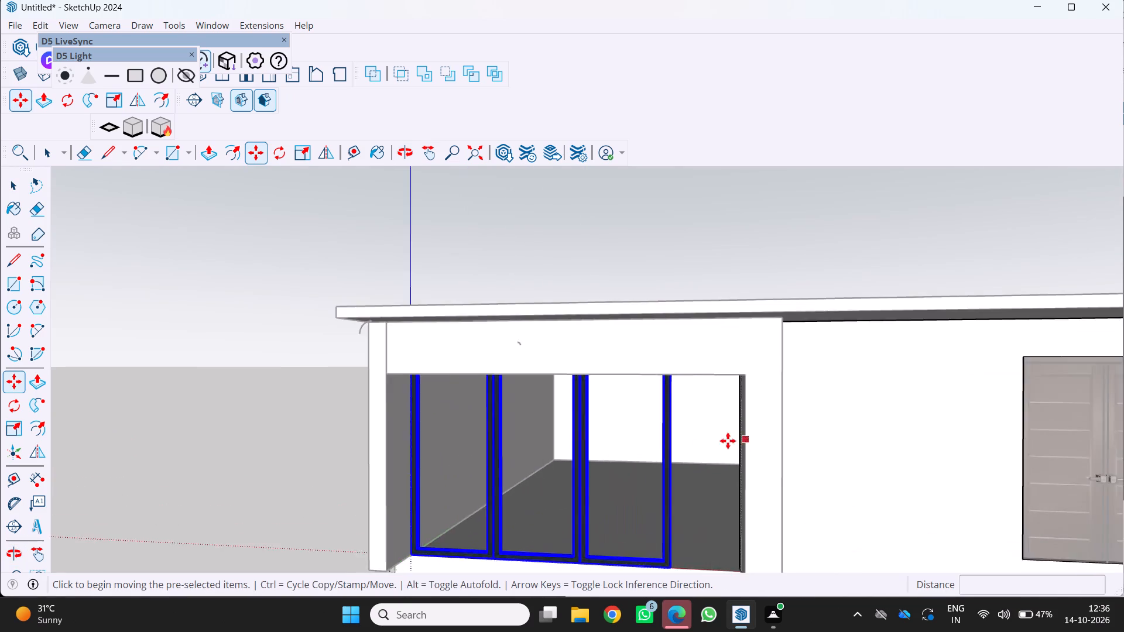
{"action": "scroll", "coordinate": [728, 441], "scroll_direction": "up", "scroll_amount": 5}
{"action": "key", "text": "s"}
{"action": "scroll", "coordinate": [673, 441], "scroll_direction": "up", "scroll_amount": 3}
{"action": "scroll", "coordinate": [574, 456], "scroll_direction": "down", "scroll_amount": 4}
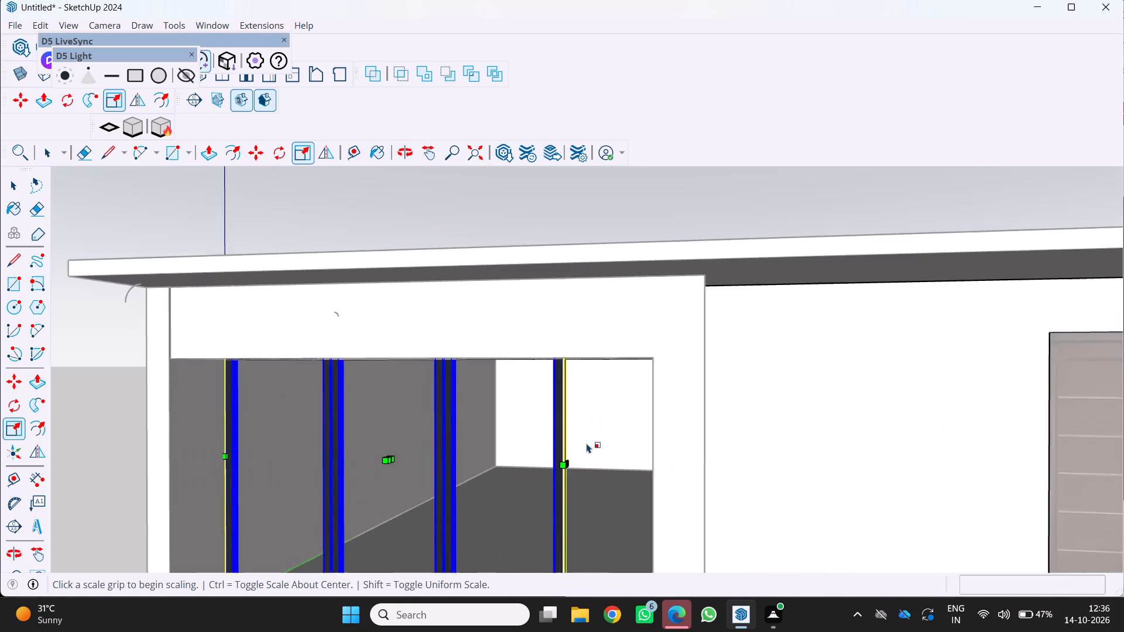
{"action": "scroll", "coordinate": [587, 443], "scroll_direction": "down", "scroll_amount": 4}
{"action": "scroll", "coordinate": [571, 449], "scroll_direction": "up", "scroll_amount": 3}
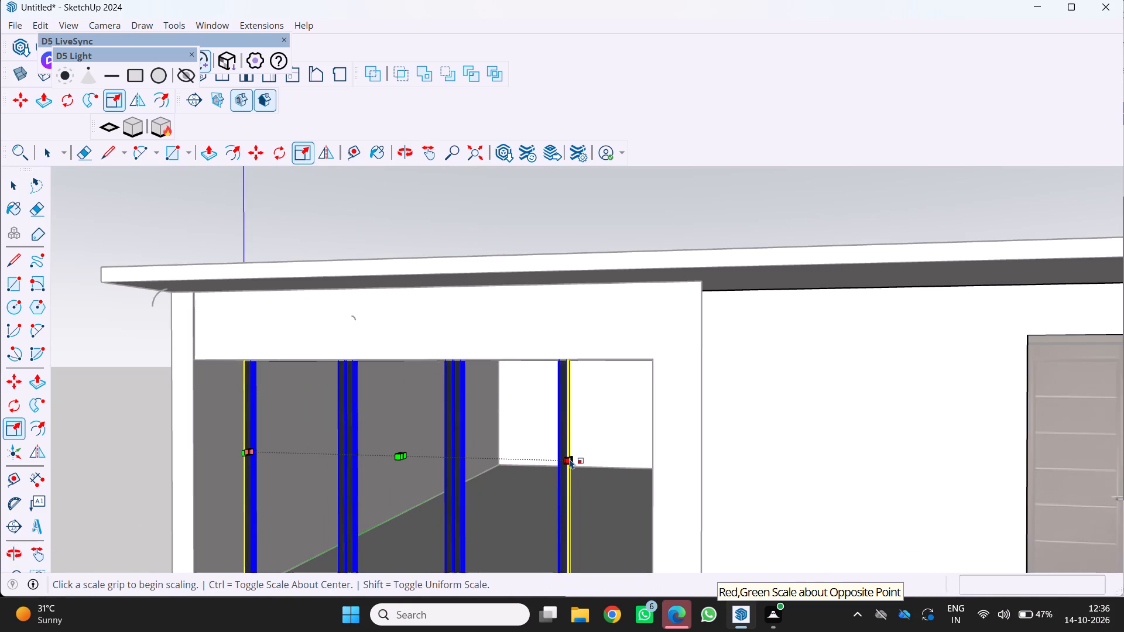
{"action": "left_click", "coordinate": [570, 459]}
{"action": "left_click", "coordinate": [572, 460]}
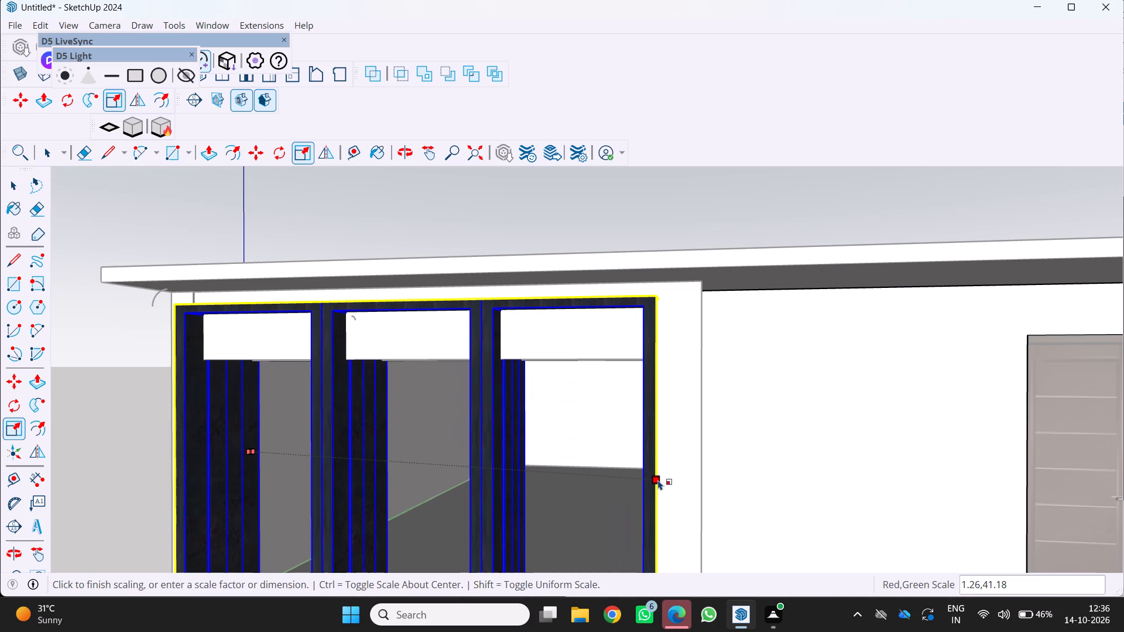
{"action": "left_click", "coordinate": [653, 478]}
Scale the window along green and blue by about 0.86, 0.83 to bring its top down to the opening's head.
{"action": "scroll", "coordinate": [504, 530], "scroll_direction": "down", "scroll_amount": 5}
{"action": "key", "text": "b"}
{"action": "key", "text": "b"}
{"action": "scroll", "coordinate": [549, 413], "scroll_direction": "down", "scroll_amount": 2}
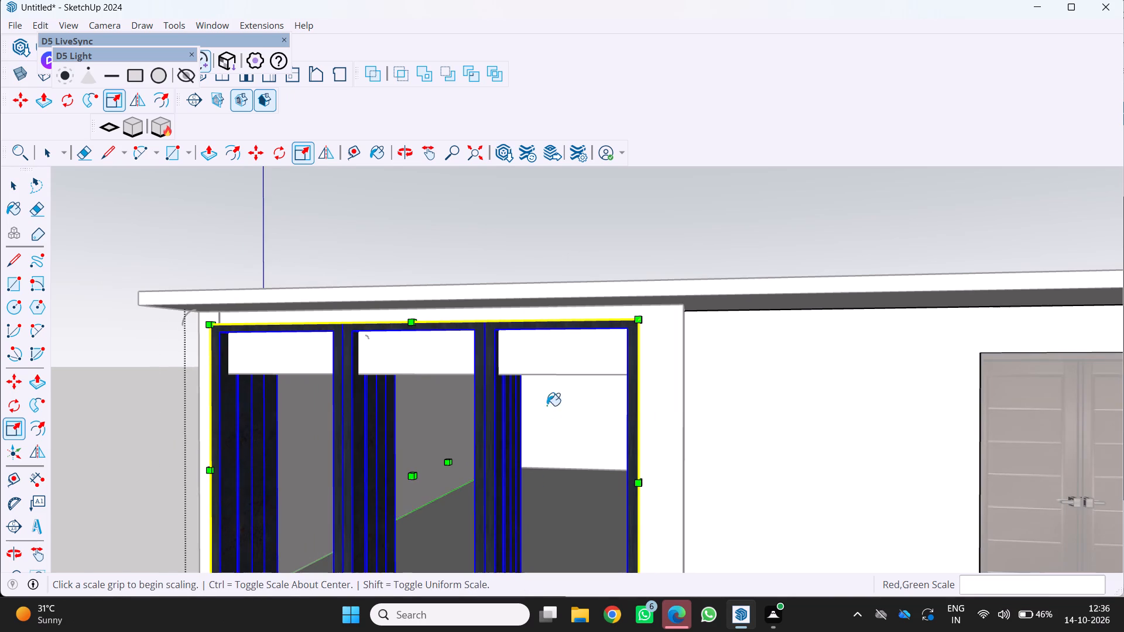
{"action": "scroll", "coordinate": [547, 406], "scroll_direction": "down", "scroll_amount": 13}
{"action": "scroll", "coordinate": [462, 448], "scroll_direction": "up", "scroll_amount": 7}
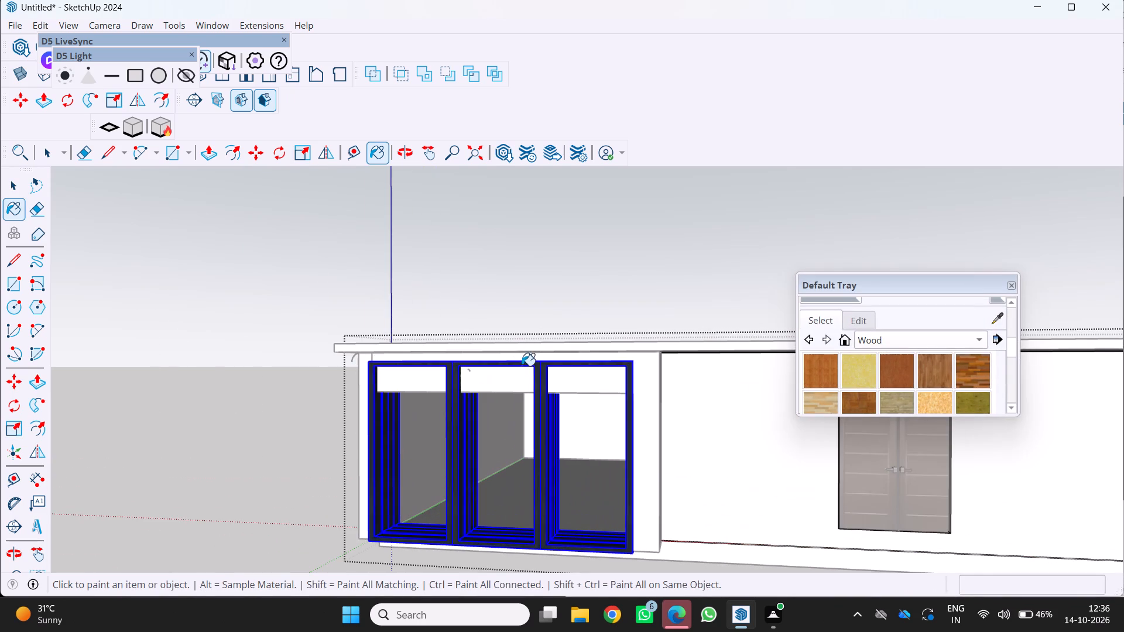
{"action": "key", "text": "s"}
{"action": "scroll", "coordinate": [520, 371], "scroll_direction": "up", "scroll_amount": 3}
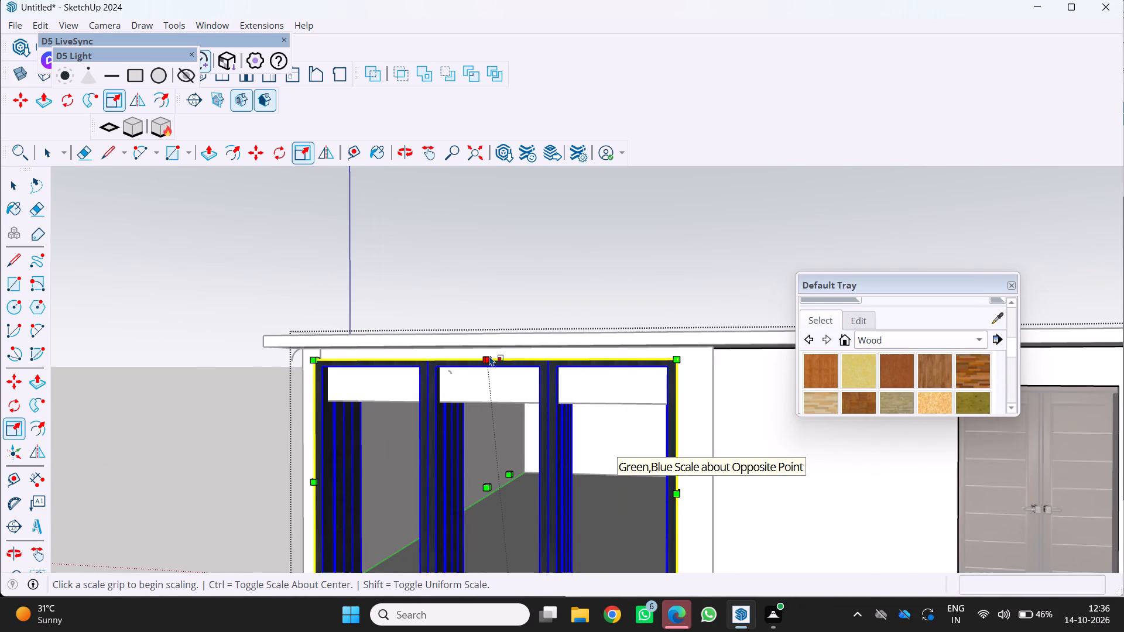
{"action": "left_click", "coordinate": [489, 356]}
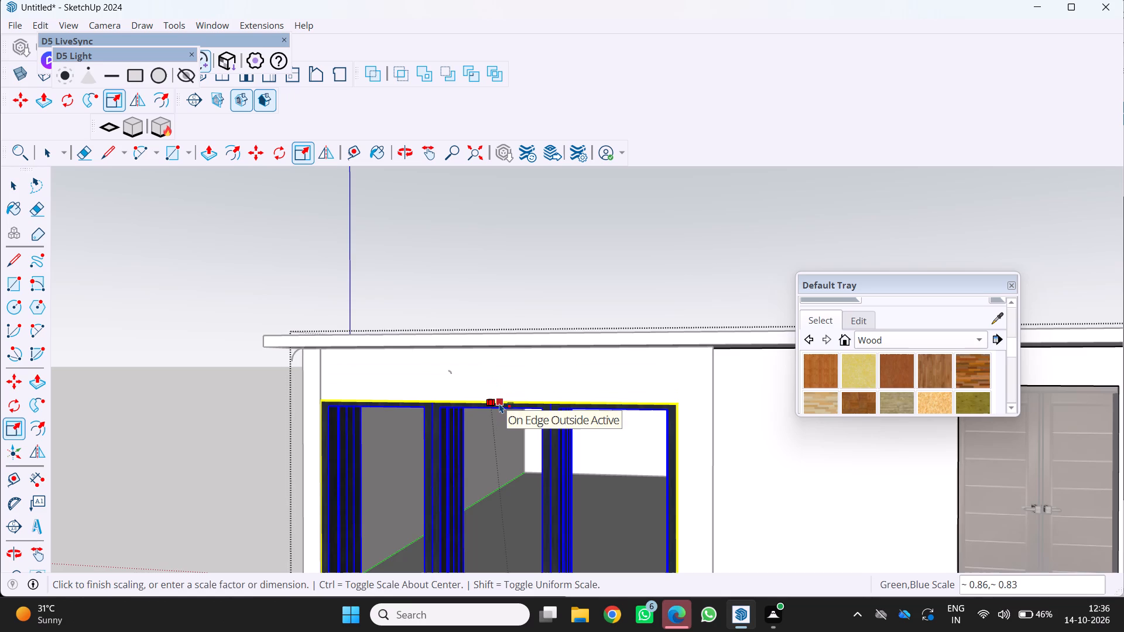
{"action": "left_click", "coordinate": [499, 403]}
Deselect the scaled window and exit editing of the front wall.
{"action": "scroll", "coordinate": [476, 440], "scroll_direction": "down", "scroll_amount": 10}
{"action": "middle_click_drag", "start_coordinate": [484, 429], "coordinate": [637, 630]}
{"action": "scroll", "coordinate": [662, 595], "scroll_direction": "down", "scroll_amount": 1}
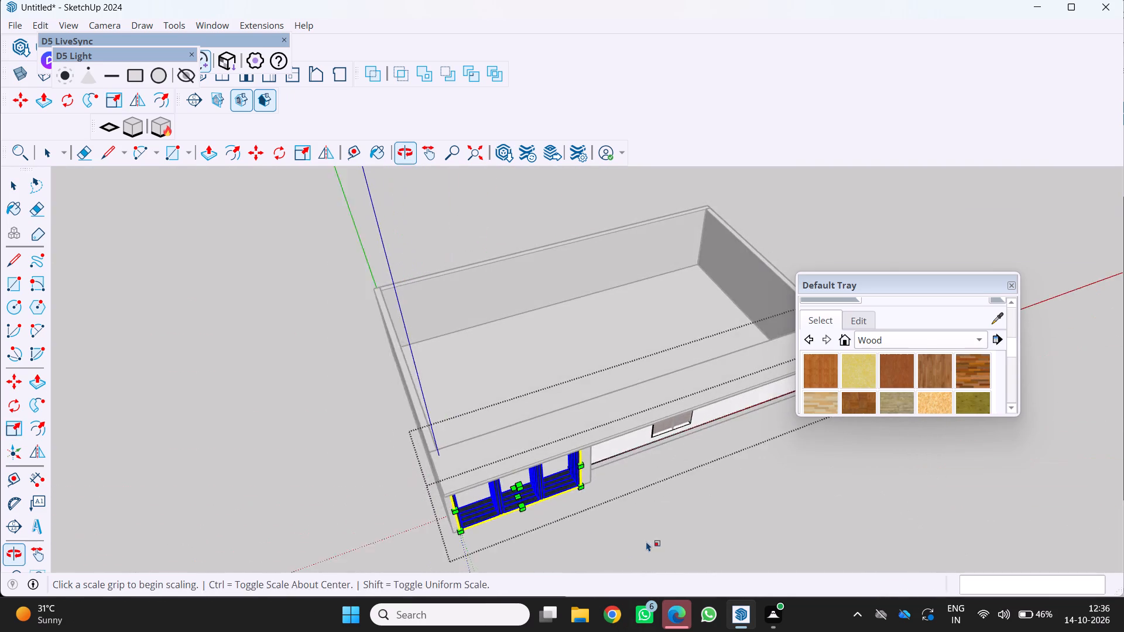
{"action": "scroll", "coordinate": [590, 432], "scroll_direction": "up", "scroll_amount": 3}
{"action": "scroll", "coordinate": [471, 303], "scroll_direction": "down", "scroll_amount": 5}
{"action": "middle_click_drag", "start_coordinate": [454, 374], "coordinate": [306, 201]}
{"action": "key", "text": "v"}
{"action": "key", "text": "v"}
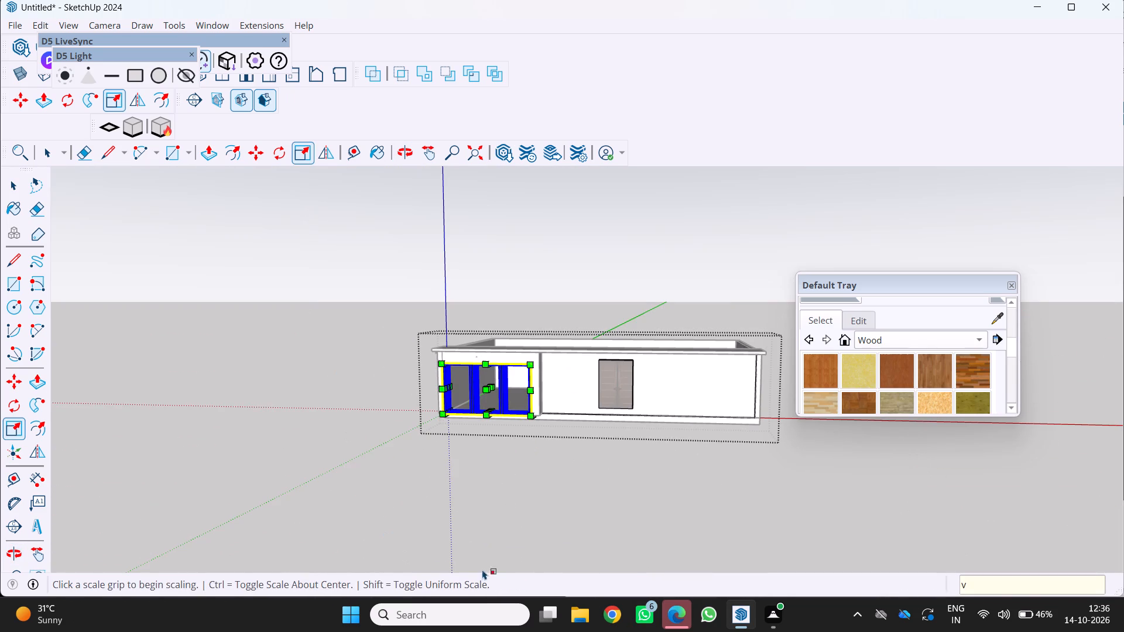
{"action": "key", "text": "b"}
{"action": "left_click", "coordinate": [440, 474]}
{"action": "scroll", "coordinate": [477, 446], "scroll_direction": "up", "scroll_amount": 2}
{"action": "key", "text": "b"}
{"action": "key", "text": "space"}
{"action": "key", "text": "space"}
{"action": "key", "text": "space"}
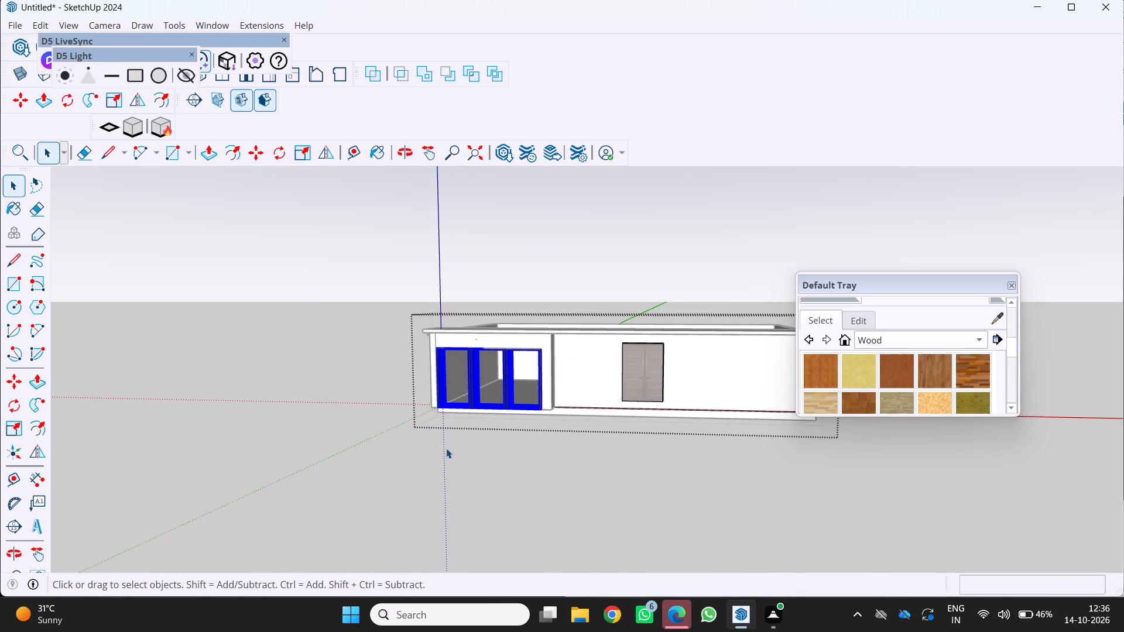
{"action": "key", "text": "space"}
{"action": "left_click", "coordinate": [482, 444]}
Examine how the window frame fits the sides and bottom of the garage opening.
{"action": "scroll", "coordinate": [421, 406], "scroll_direction": "up", "scroll_amount": 7}
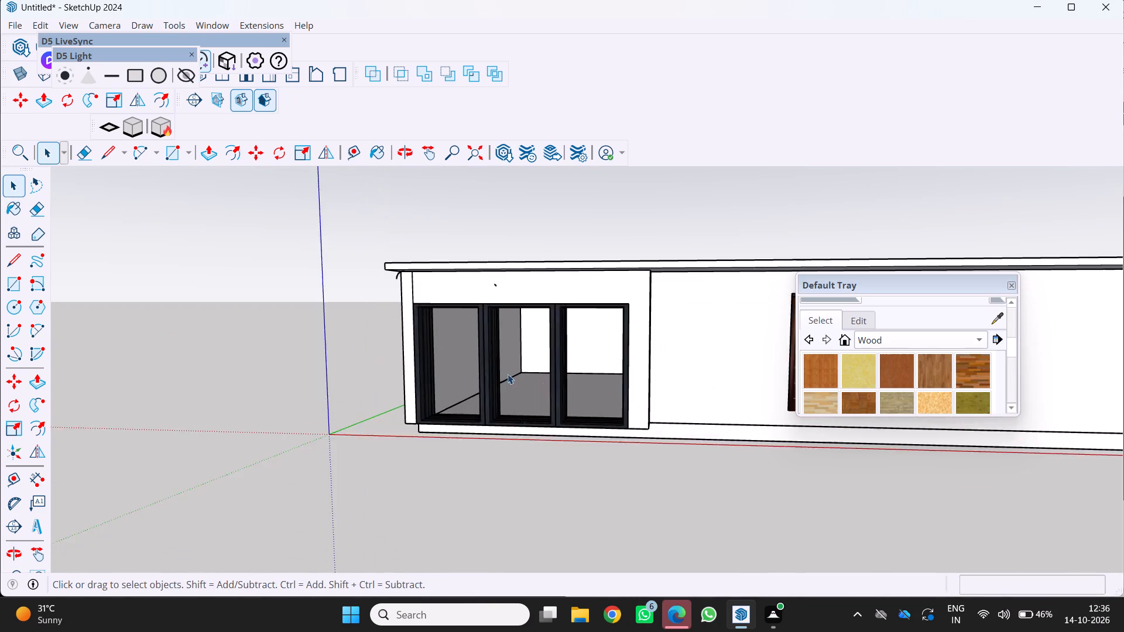
{"action": "scroll", "coordinate": [508, 374], "scroll_direction": "up", "scroll_amount": 8}
{"action": "scroll", "coordinate": [650, 443], "scroll_direction": "up", "scroll_amount": 9}
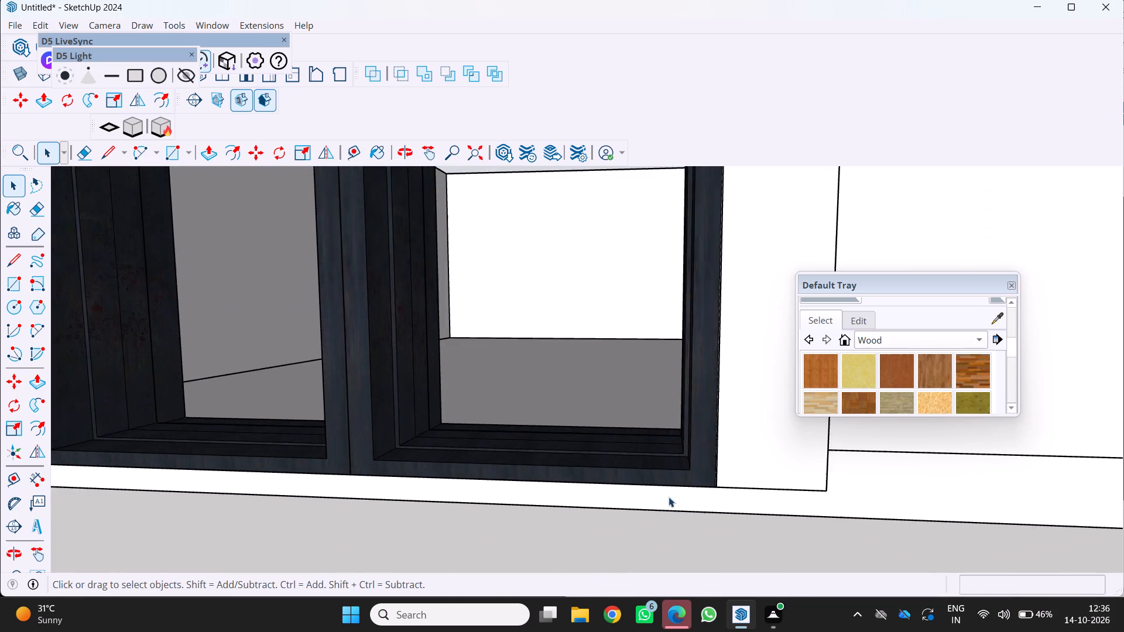
{"action": "scroll", "coordinate": [669, 497], "scroll_direction": "up", "scroll_amount": 2}
{"action": "scroll", "coordinate": [719, 484], "scroll_direction": "up", "scroll_amount": 3}
{"action": "scroll", "coordinate": [708, 462], "scroll_direction": "down", "scroll_amount": 18}
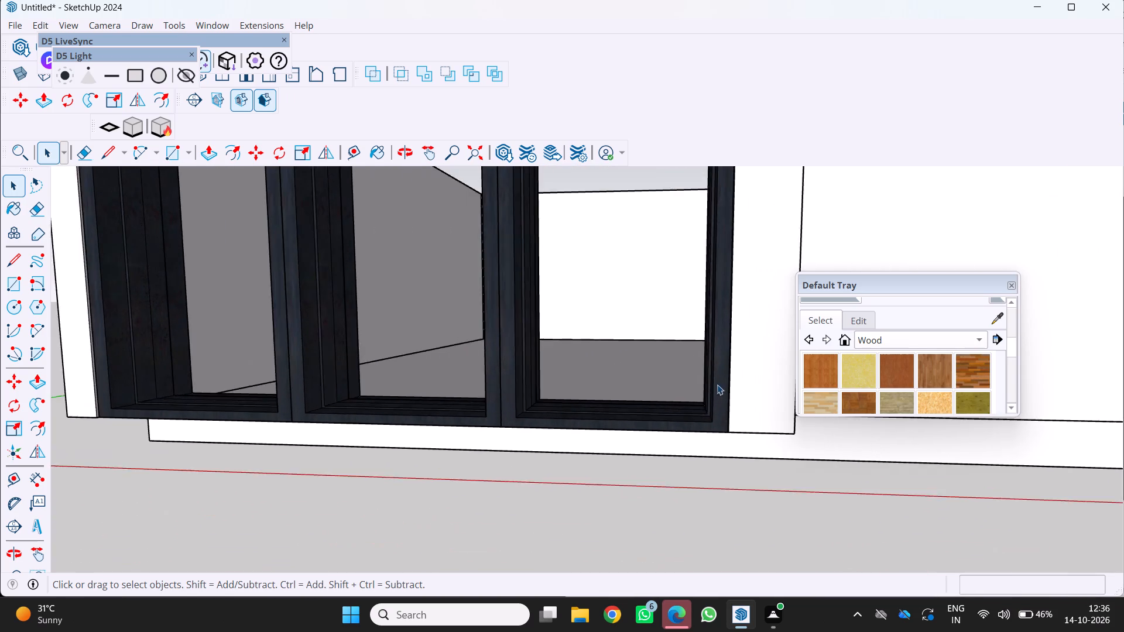
{"action": "scroll", "coordinate": [717, 384], "scroll_direction": "down", "scroll_amount": 10}
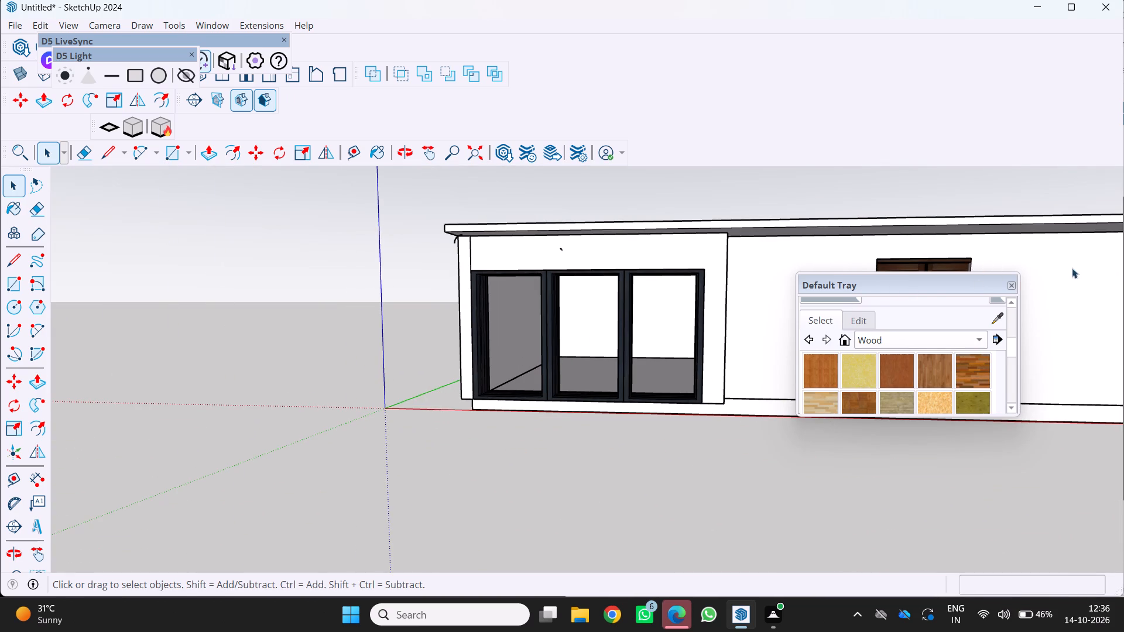
Close the Default Tray showing the Wood materials.
{"action": "left_click", "coordinate": [1013, 284]}
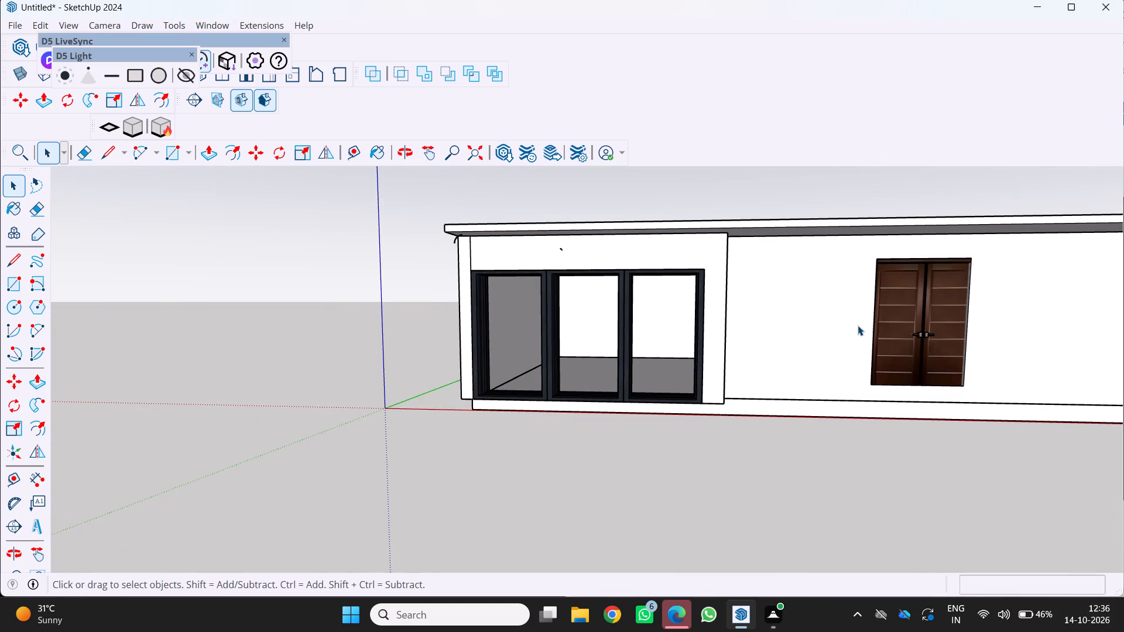
Examine the whole front elevation with the fitted window and double door from several angles.
{"action": "scroll", "coordinate": [704, 369], "scroll_direction": "down", "scroll_amount": 6}
{"action": "middle_click_drag", "start_coordinate": [622, 332], "coordinate": [571, 288]}
{"action": "scroll", "coordinate": [569, 287], "scroll_direction": "down", "scroll_amount": 6}
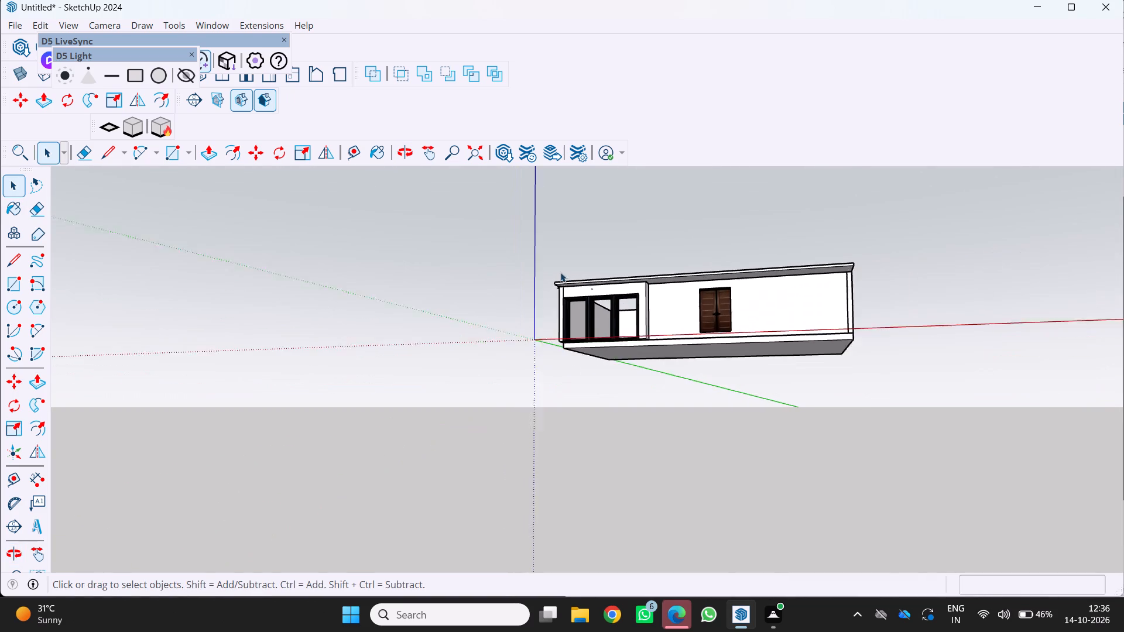
{"action": "scroll", "coordinate": [560, 272], "scroll_direction": "down", "scroll_amount": 2}
{"action": "middle_click_drag", "start_coordinate": [560, 272], "coordinate": [582, 365]}
{"action": "scroll", "coordinate": [714, 368], "scroll_direction": "up", "scroll_amount": 7}
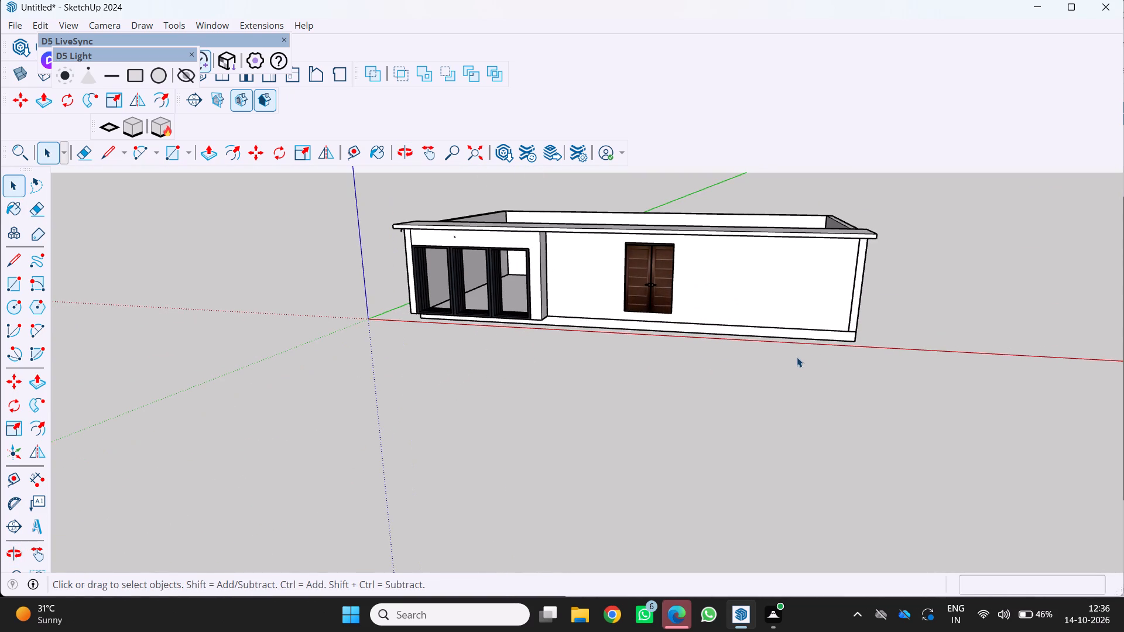
{"action": "scroll", "coordinate": [752, 366], "scroll_direction": "down", "scroll_amount": 1}
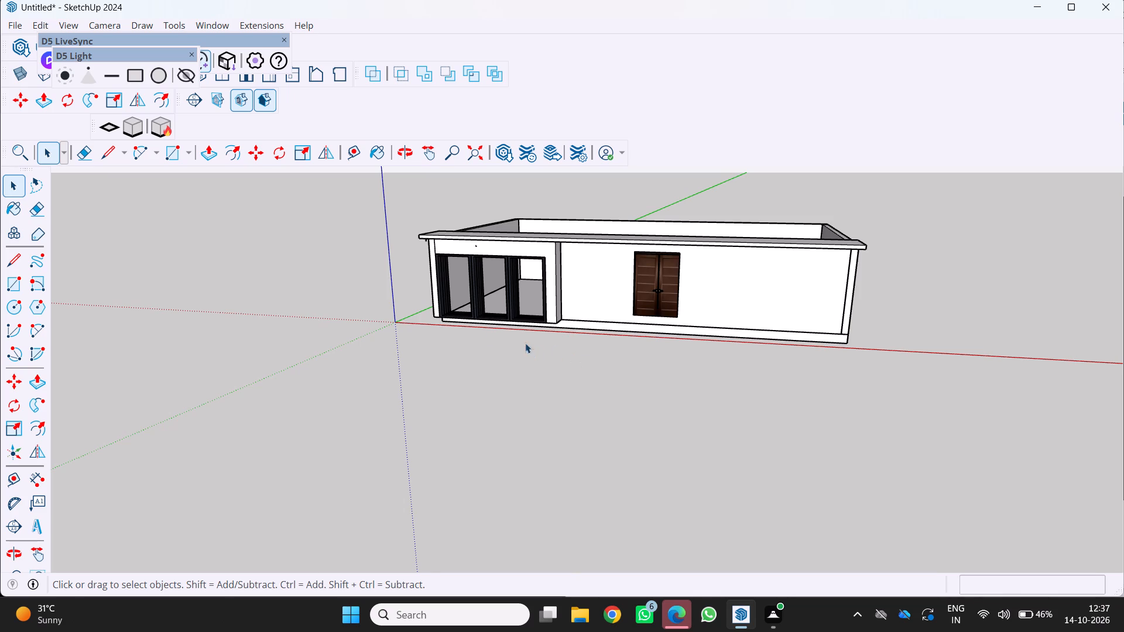
{"action": "scroll", "coordinate": [439, 314], "scroll_direction": "down", "scroll_amount": 4}
{"action": "scroll", "coordinate": [712, 293], "scroll_direction": "up", "scroll_amount": 6}
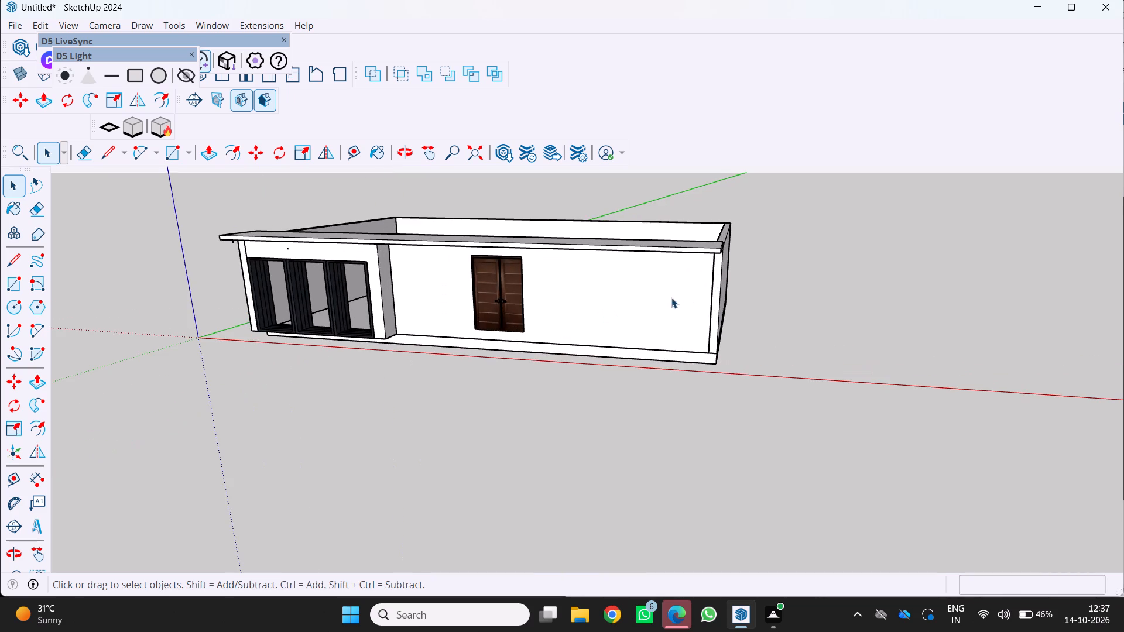
{"action": "scroll", "coordinate": [731, 312], "scroll_direction": "up", "scroll_amount": 2}
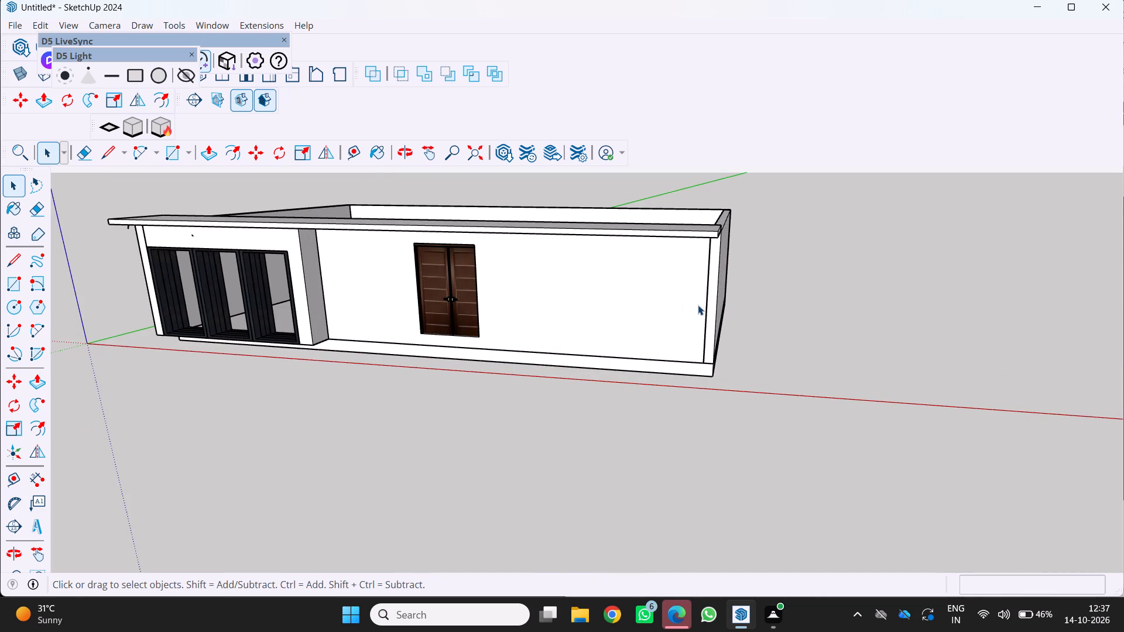
{"action": "scroll", "coordinate": [696, 303], "scroll_direction": "up", "scroll_amount": 3}
{"action": "middle_click_drag", "start_coordinate": [702, 305], "coordinate": [739, 323]}
{"action": "scroll", "coordinate": [736, 323], "scroll_direction": "down", "scroll_amount": 5}
{"action": "middle_click_drag", "start_coordinate": [720, 313], "coordinate": [699, 285]}
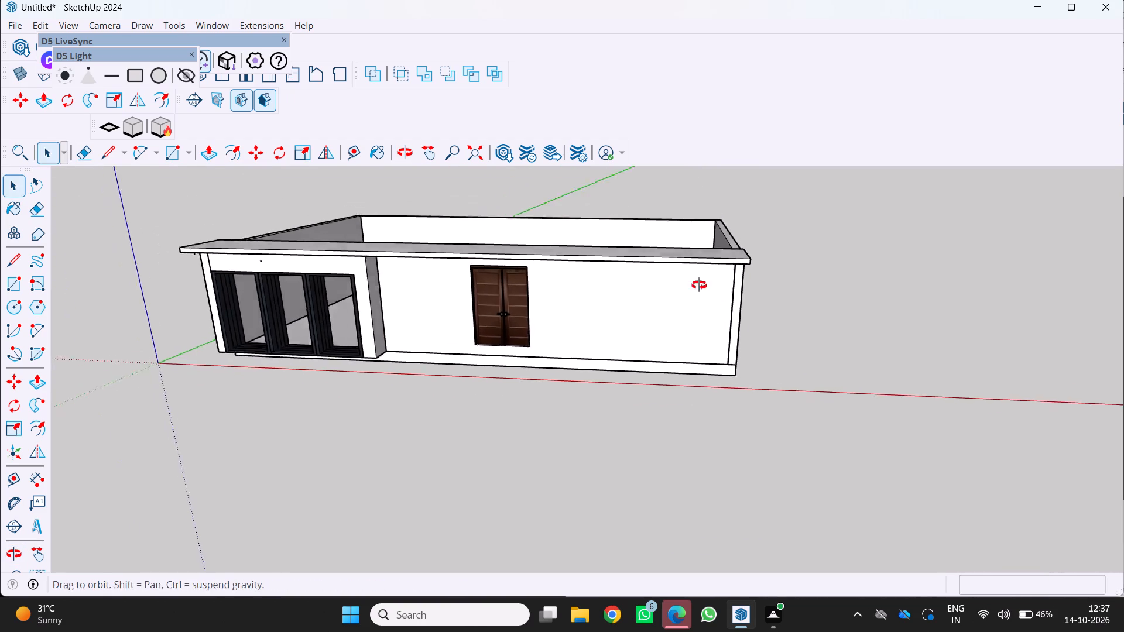
{"action": "middle_click_drag", "start_coordinate": [699, 285], "coordinate": [687, 248]}
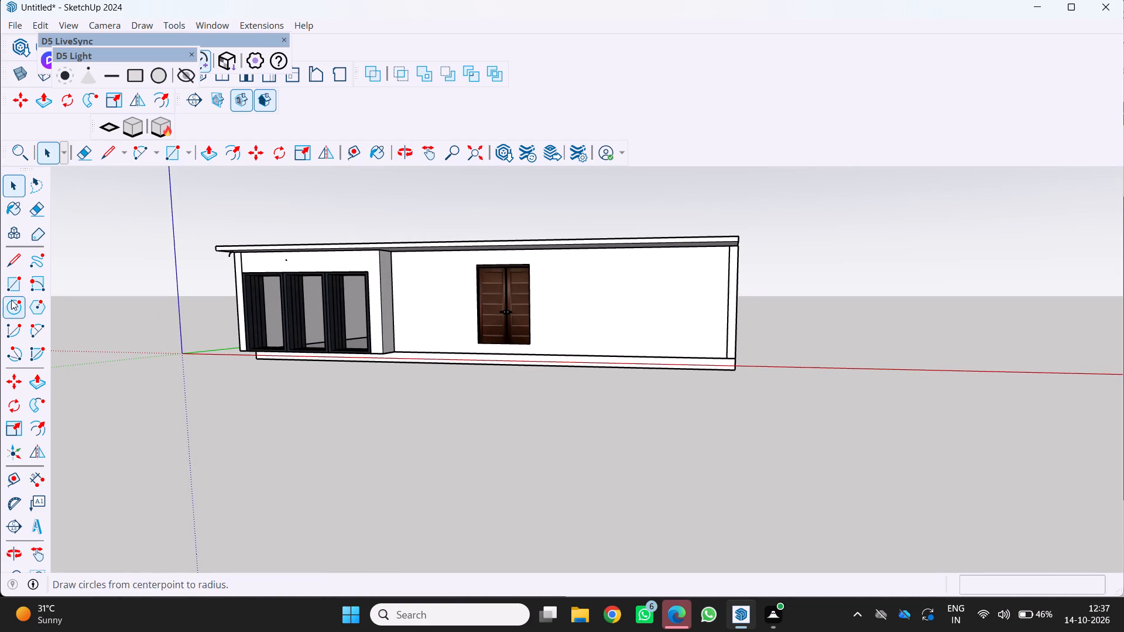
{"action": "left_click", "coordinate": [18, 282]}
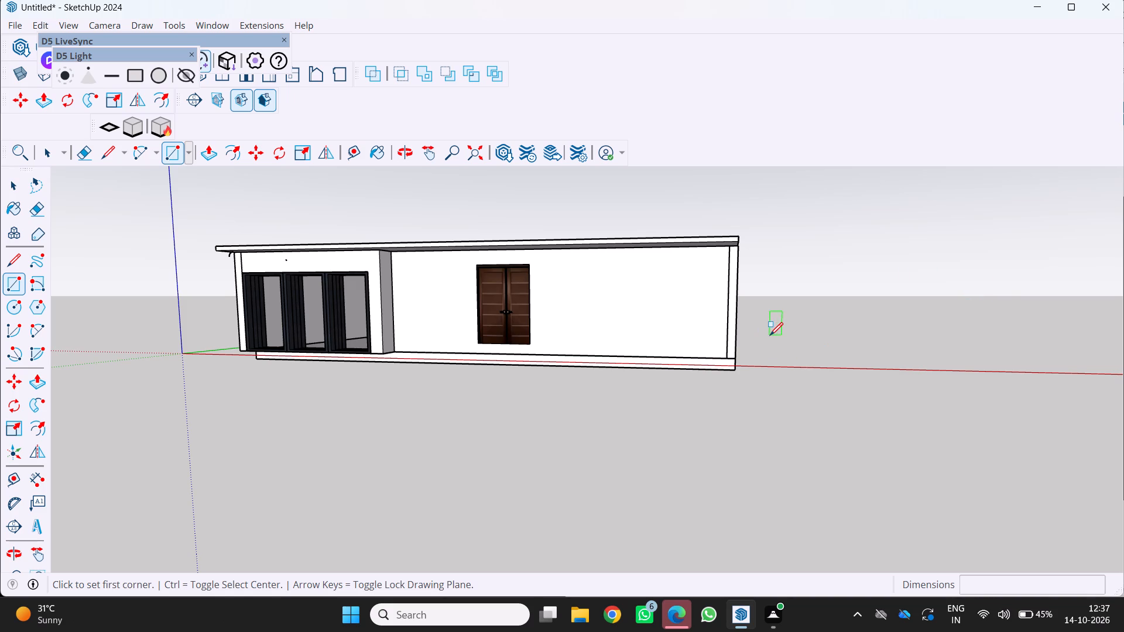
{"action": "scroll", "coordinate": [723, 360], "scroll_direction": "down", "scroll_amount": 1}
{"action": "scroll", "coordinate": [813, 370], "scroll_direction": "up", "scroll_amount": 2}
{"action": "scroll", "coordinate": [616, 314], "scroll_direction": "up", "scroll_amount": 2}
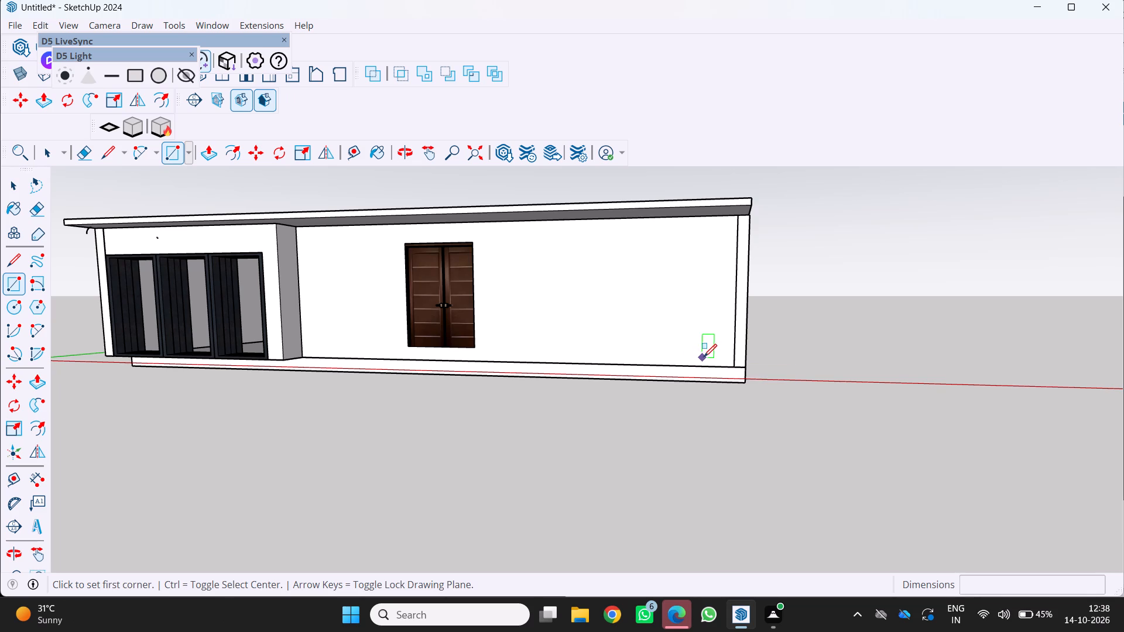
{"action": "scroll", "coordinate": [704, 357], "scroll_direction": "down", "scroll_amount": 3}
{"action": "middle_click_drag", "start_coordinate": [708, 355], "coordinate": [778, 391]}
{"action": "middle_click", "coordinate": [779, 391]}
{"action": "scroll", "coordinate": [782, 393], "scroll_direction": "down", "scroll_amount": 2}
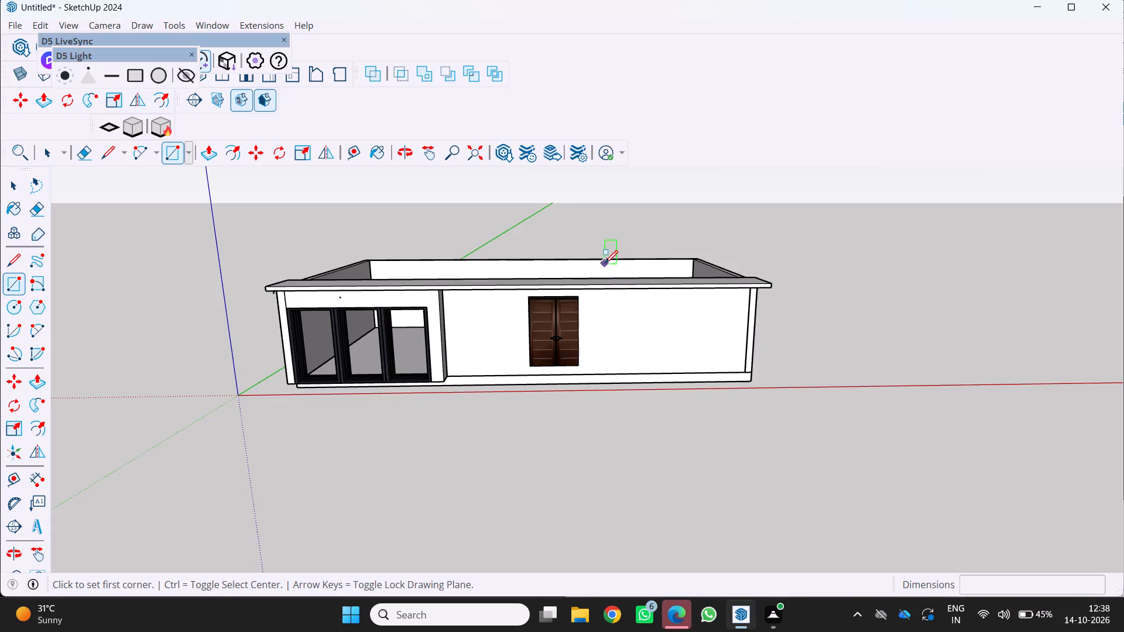
Close the floating D5 LiveSync toolbar.
{"action": "left_click", "coordinate": [221, 23]}
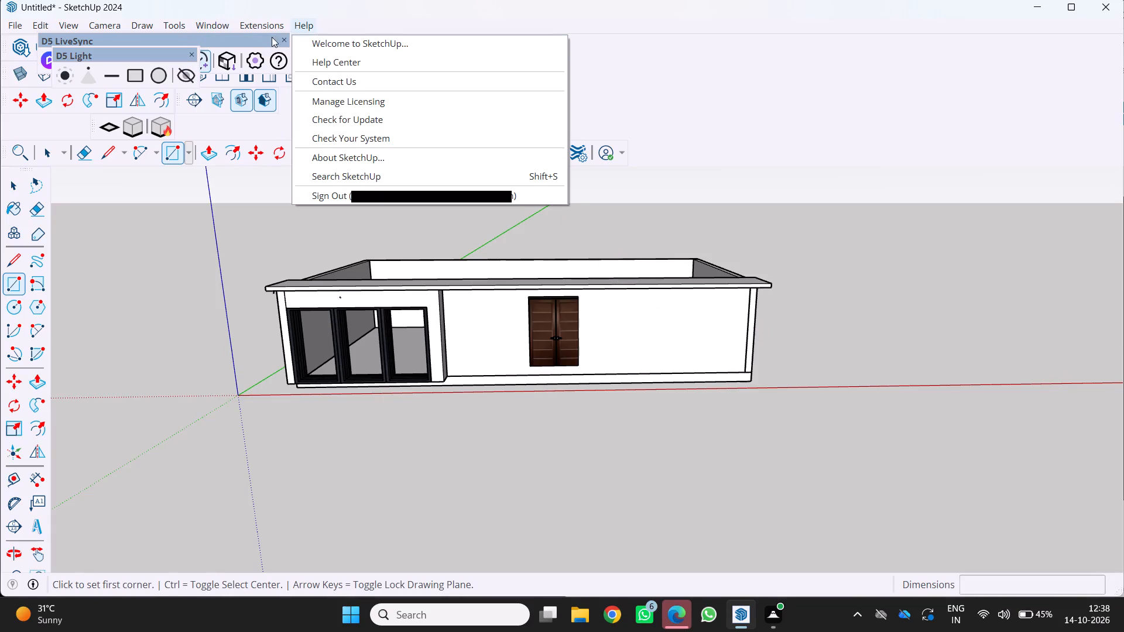
{"action": "left_click", "coordinate": [282, 41]}
Open the Extension Manager and start installing an extension from a Ruby (.rbz) file.
{"action": "left_click", "coordinate": [262, 25]}
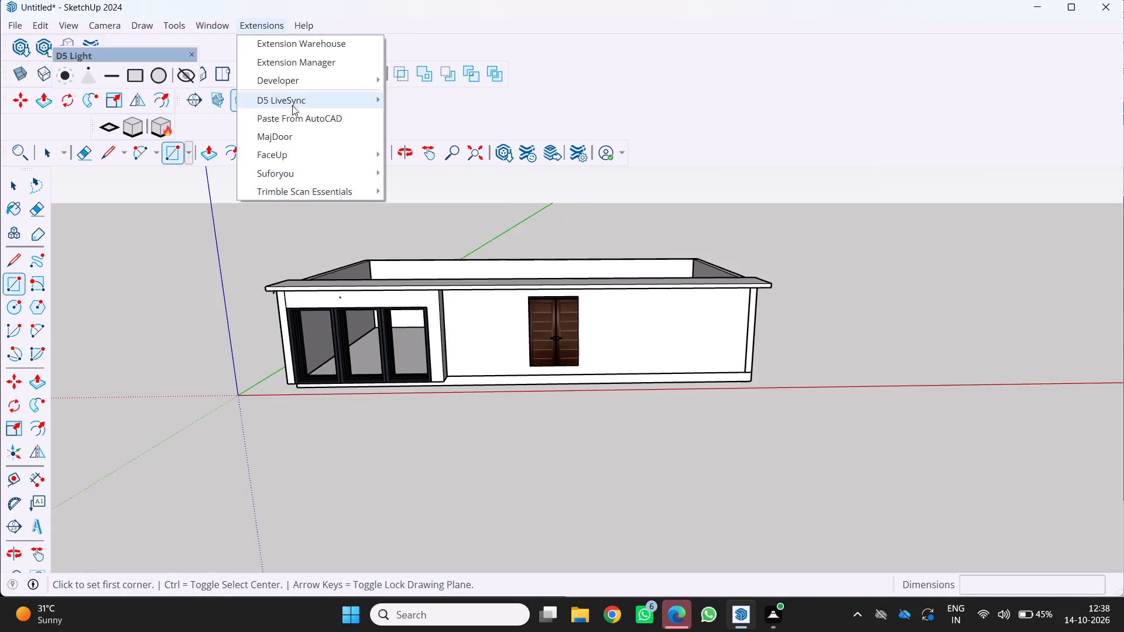
{"action": "left_click", "coordinate": [320, 60]}
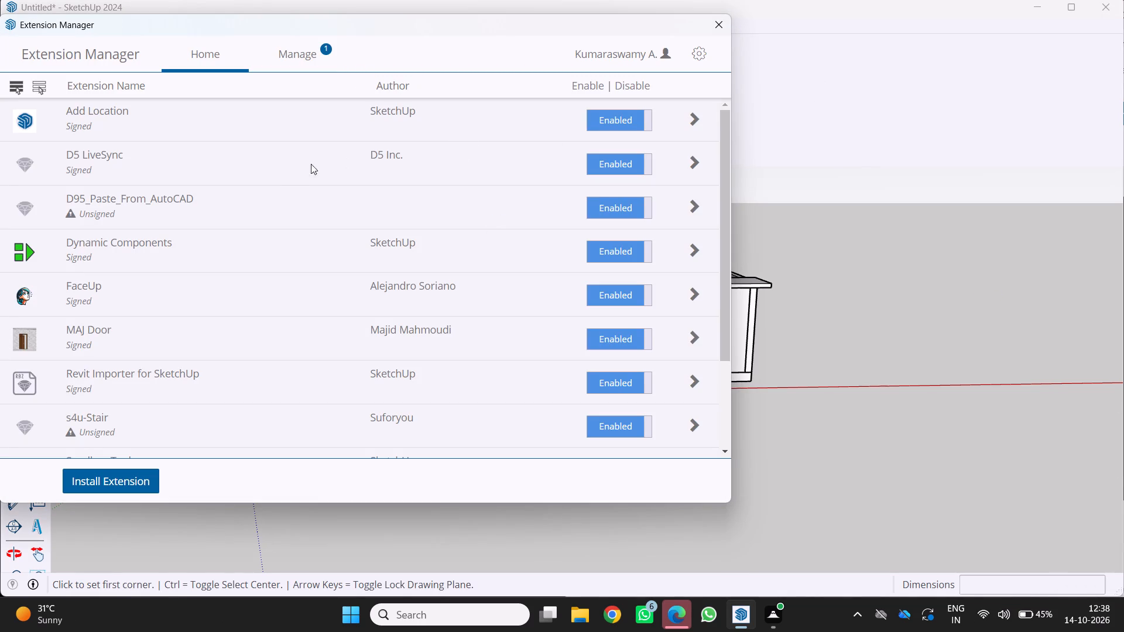
{"action": "left_click", "coordinate": [105, 55]}
{"action": "left_click", "coordinate": [77, 55]}
{"action": "left_click", "coordinate": [100, 60]}
{"action": "left_click", "coordinate": [303, 63]}
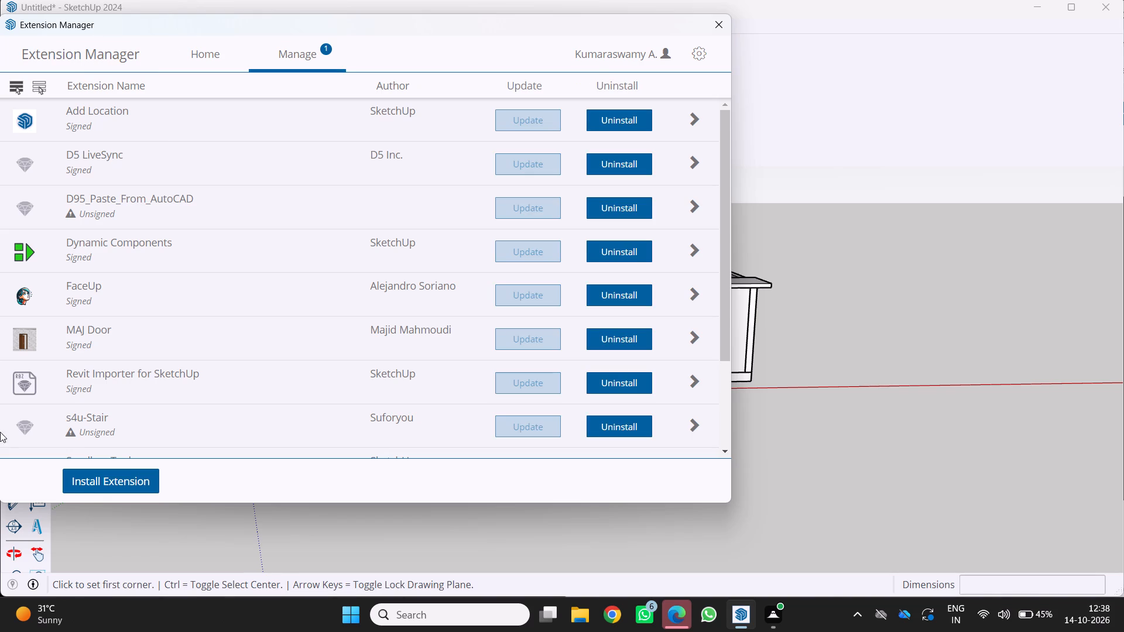
{"action": "left_click", "coordinate": [92, 480]}
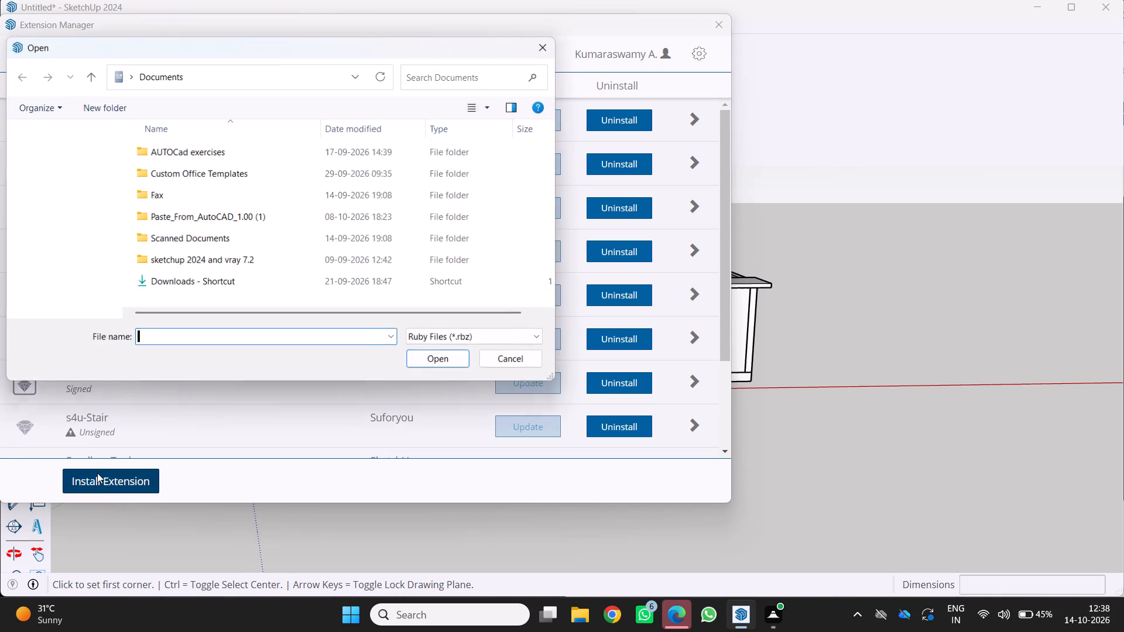
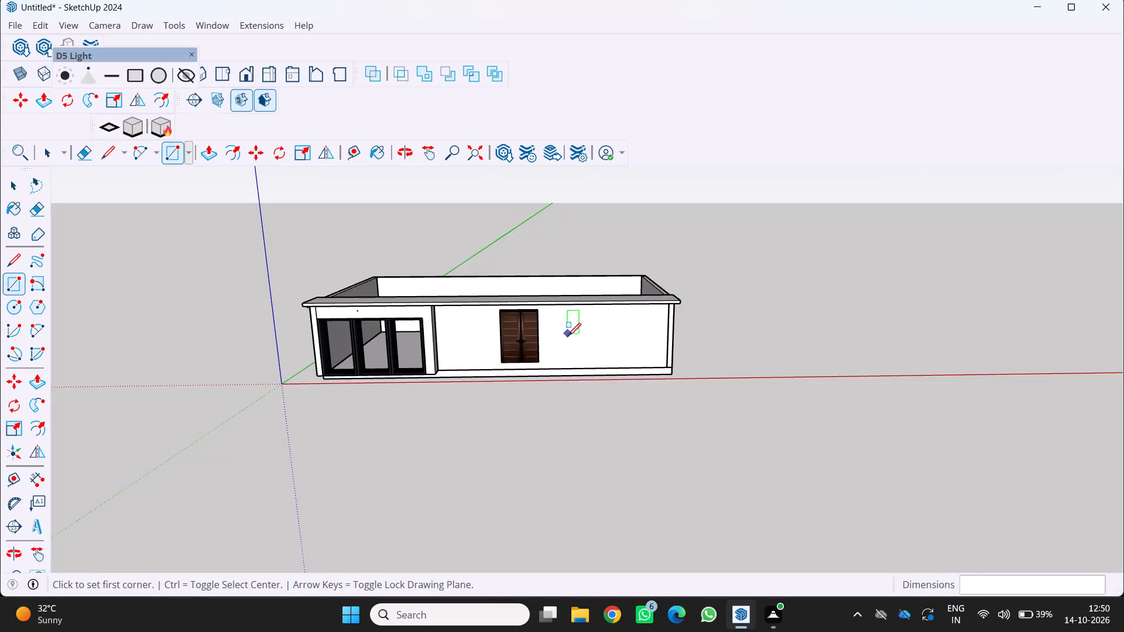
Draw a rectangle about 9" by 10' 1" down the far end of the front wall, from the roof slab's underside to the plinth.
{"action": "key", "text": "Escape"}
{"action": "middle_click_drag", "start_coordinate": [561, 364], "coordinate": [518, 325]}
{"action": "middle_click", "coordinate": [518, 325]}
{"action": "scroll", "coordinate": [578, 340], "scroll_direction": "up", "scroll_amount": 2}
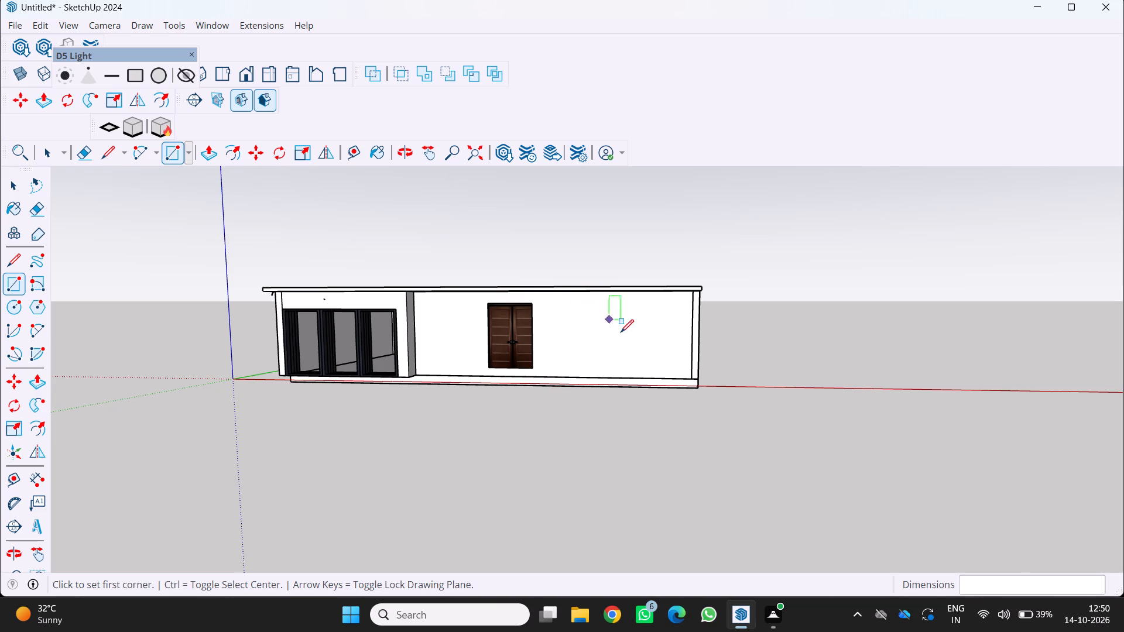
{"action": "middle_click_drag", "start_coordinate": [636, 336], "coordinate": [640, 375]}
{"action": "middle_click", "coordinate": [640, 375]}
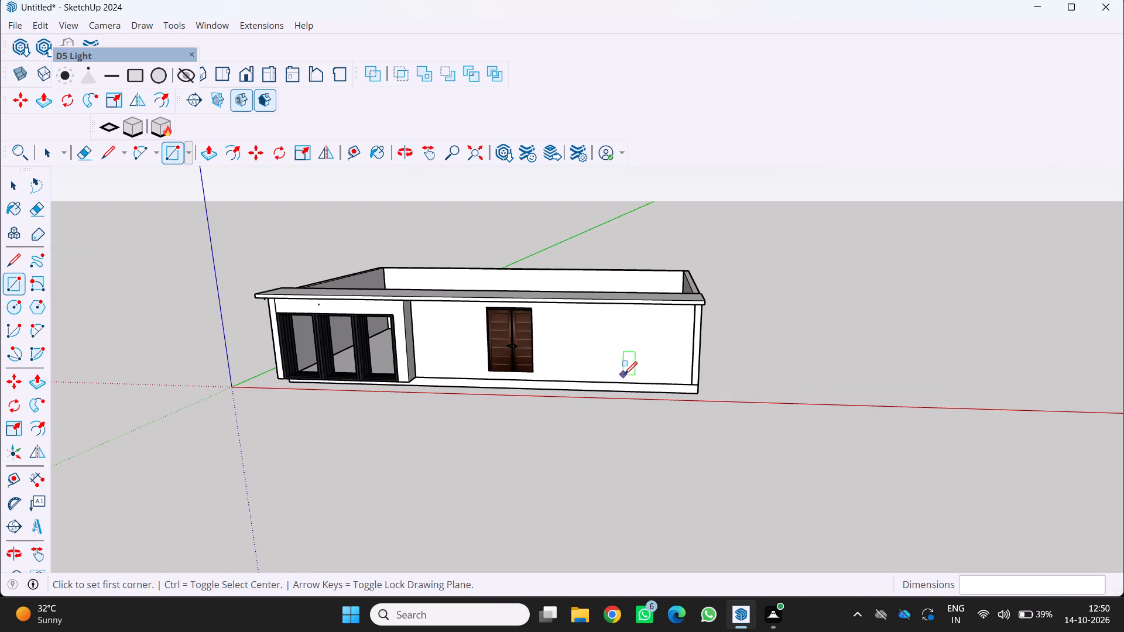
{"action": "scroll", "coordinate": [698, 331], "scroll_direction": "up", "scroll_amount": 7}
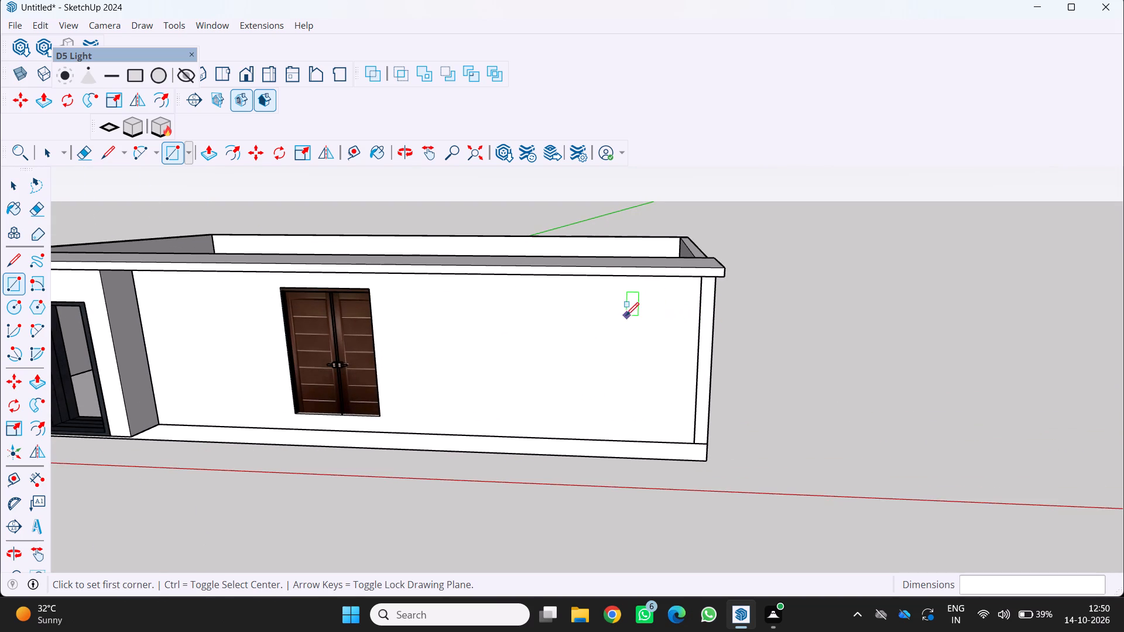
{"action": "middle_click_drag", "start_coordinate": [693, 310], "coordinate": [670, 216]}
{"action": "scroll", "coordinate": [682, 221], "scroll_direction": "up", "scroll_amount": 1}
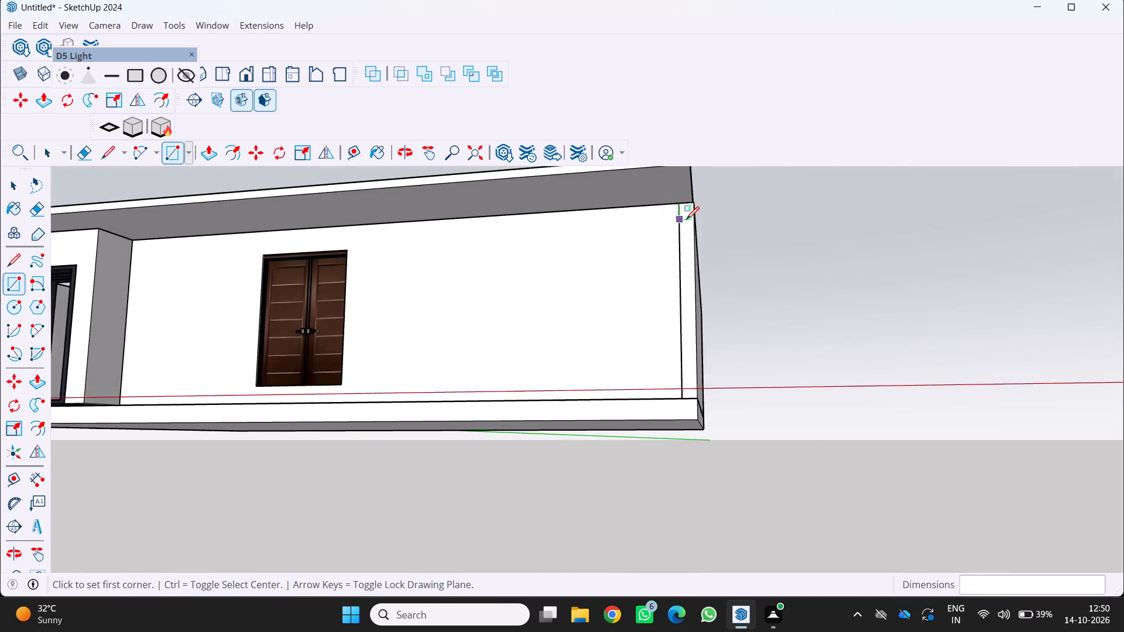
{"action": "scroll", "coordinate": [686, 219], "scroll_direction": "up", "scroll_amount": 2}
{"action": "middle_click_drag", "start_coordinate": [691, 220], "coordinate": [722, 273]}
{"action": "scroll", "coordinate": [722, 273], "scroll_direction": "down", "scroll_amount": 3}
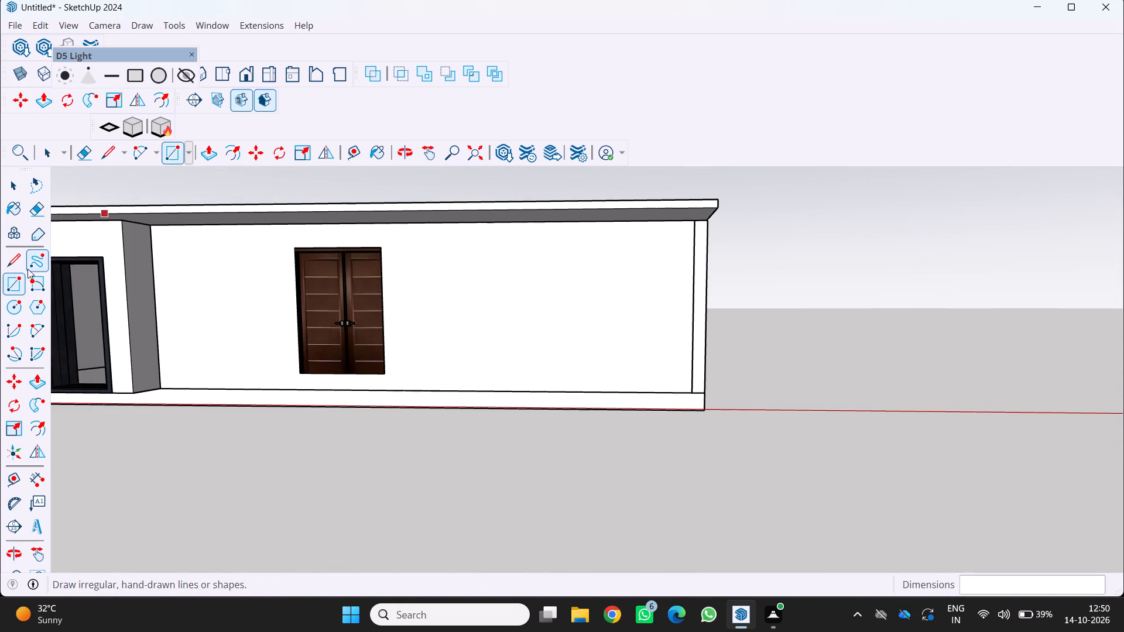
{"action": "left_click", "coordinate": [12, 278]}
{"action": "scroll", "coordinate": [953, 291], "scroll_direction": "up", "scroll_amount": 2}
{"action": "scroll", "coordinate": [504, 193], "scroll_direction": "up", "scroll_amount": 2}
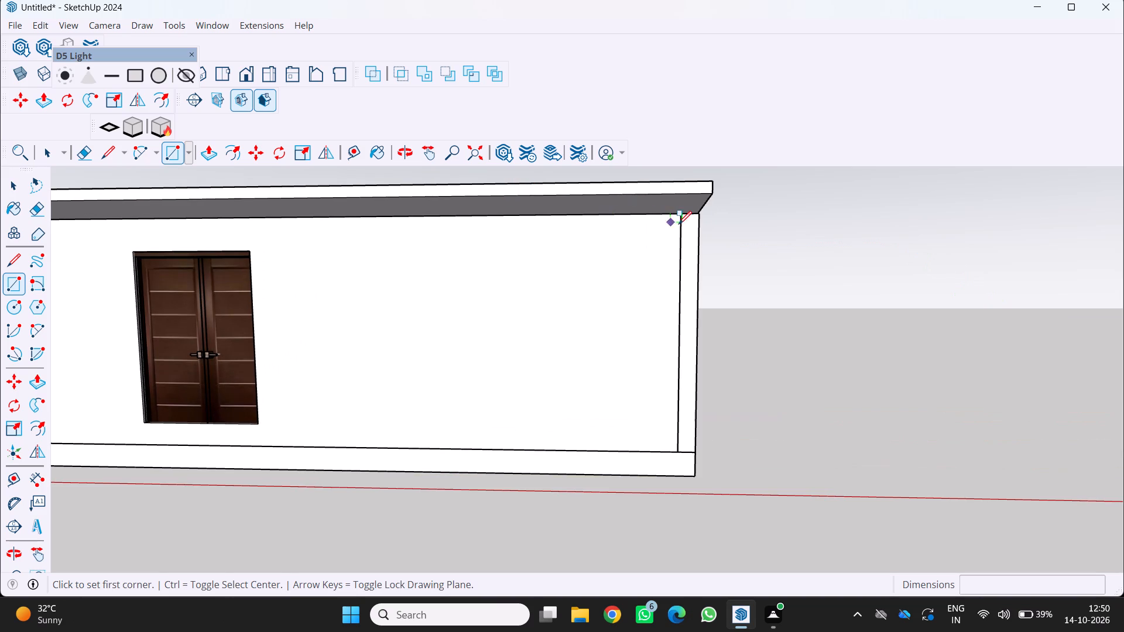
{"action": "scroll", "coordinate": [693, 219], "scroll_direction": "up", "scroll_amount": 7}
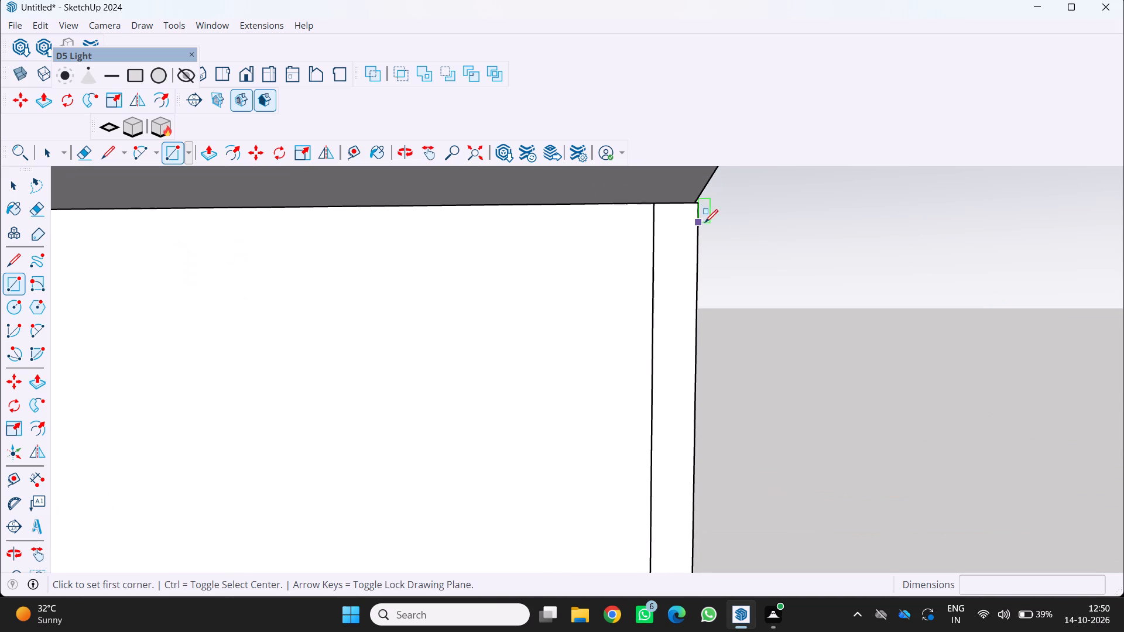
{"action": "left_click", "coordinate": [700, 201]}
{"action": "scroll", "coordinate": [633, 262], "scroll_direction": "down", "scroll_amount": 4}
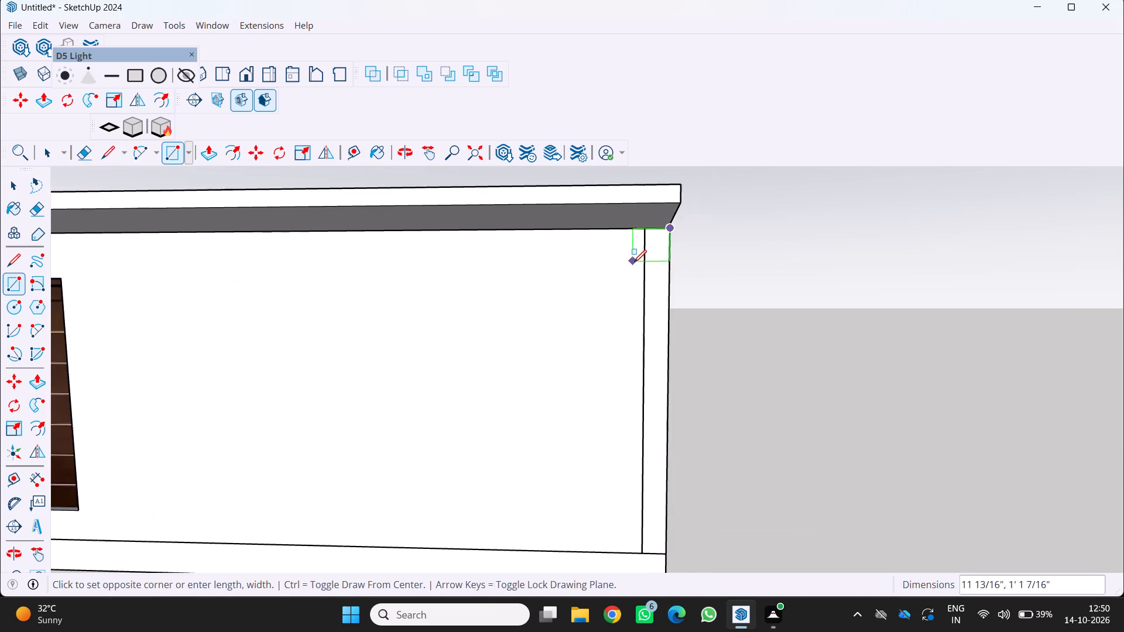
{"action": "scroll", "coordinate": [633, 263], "scroll_direction": "down", "scroll_amount": 5}
{"action": "scroll", "coordinate": [634, 555], "scroll_direction": "up", "scroll_amount": 5}
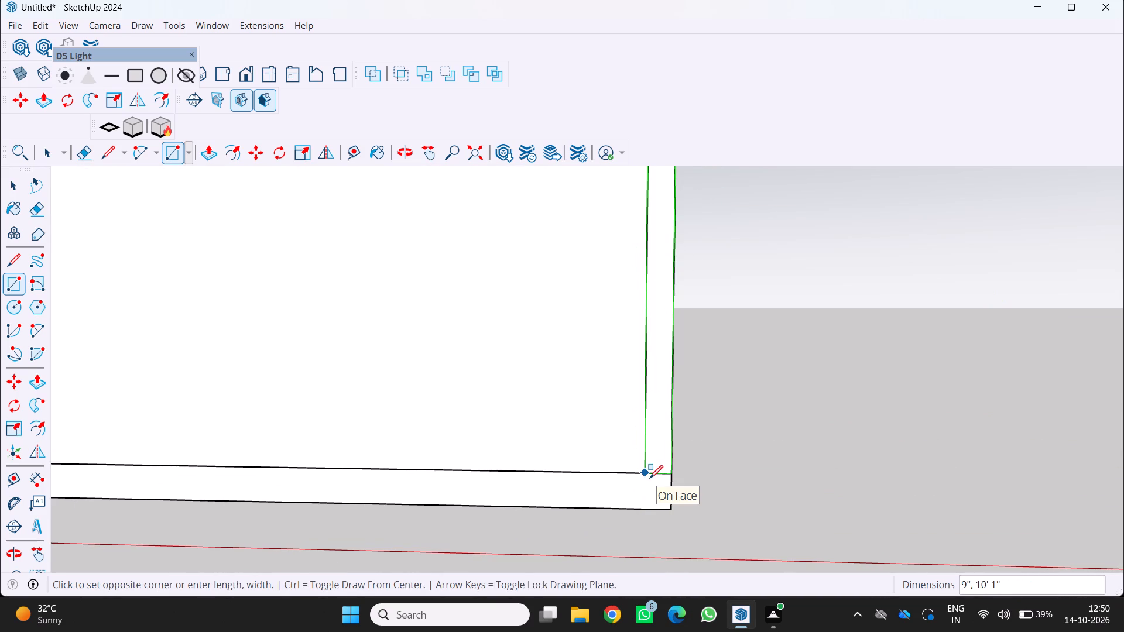
{"action": "left_click", "coordinate": [645, 475]}
Draw a horizontal rectangle about 10' 6 1/4" by 9 3/16" under the roof slab, starting at the corner strip's top.
{"action": "scroll", "coordinate": [628, 412], "scroll_direction": "down", "scroll_amount": 5}
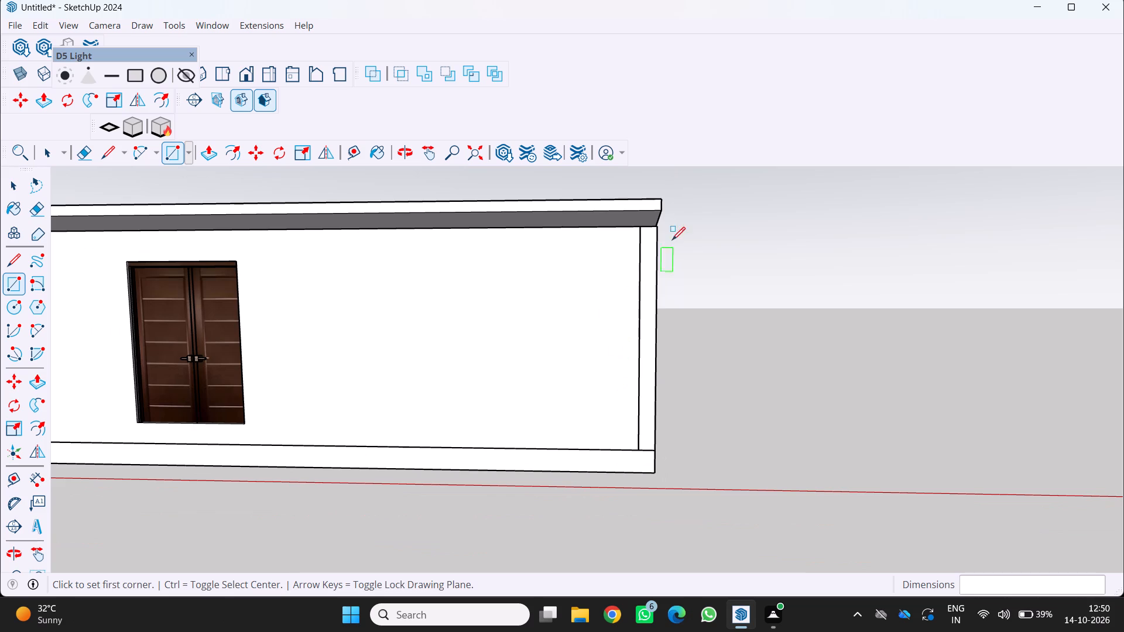
{"action": "scroll", "coordinate": [640, 231], "scroll_direction": "up", "scroll_amount": 2}
{"action": "left_click", "coordinate": [638, 229]}
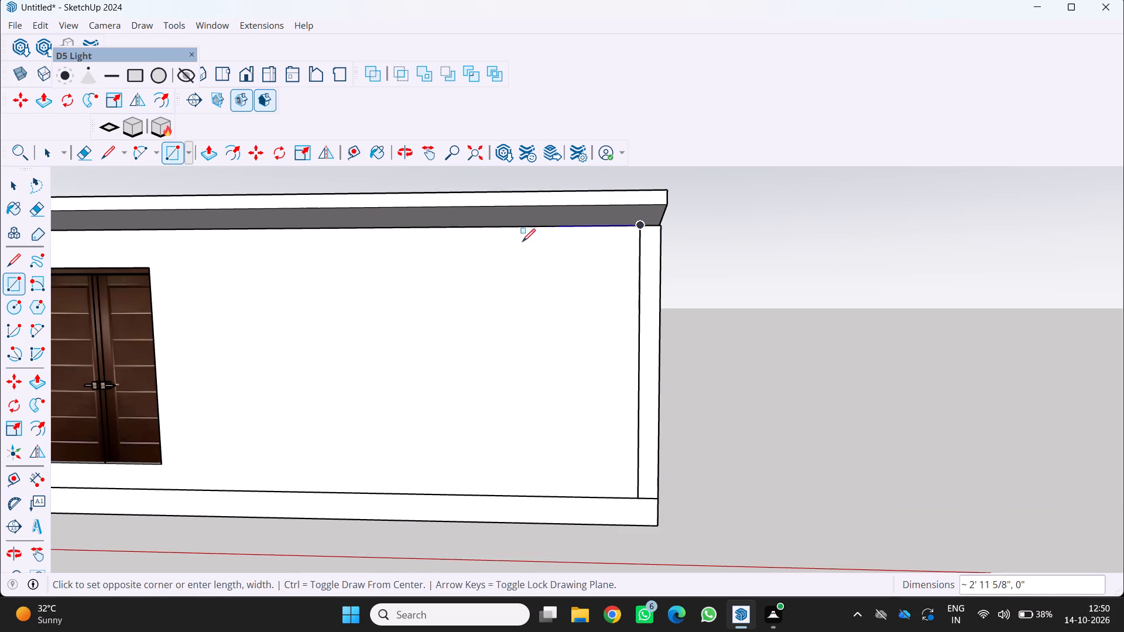
{"action": "left_click", "coordinate": [357, 249]}
Draw a vertical rectangle about 11" by 9' 3 13/16" from the horizontal strip's door-side end down to the plinth.
{"action": "left_click", "coordinate": [357, 251]}
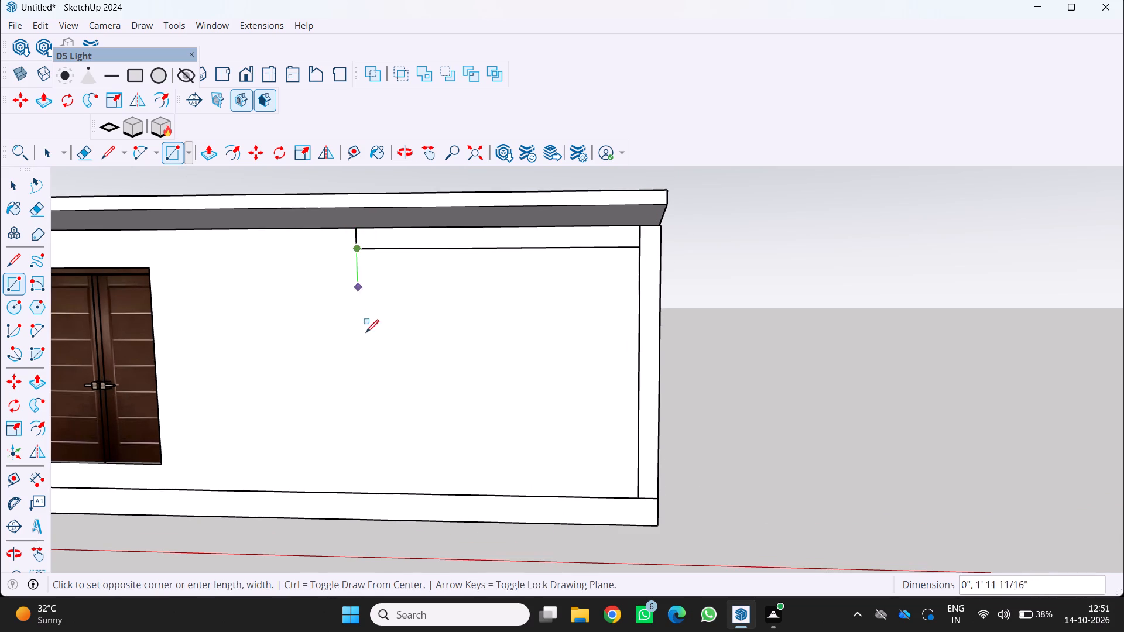
{"action": "left_click", "coordinate": [388, 496]}
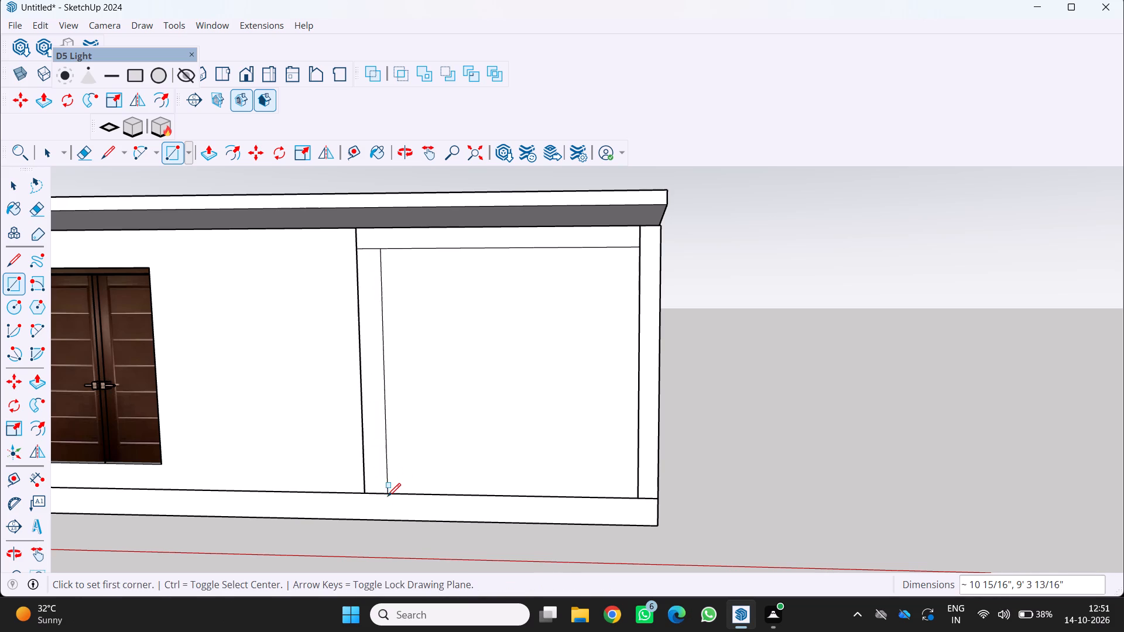
Erase the short edge dividing the horizontal and vertical strips so they form one L-shaped face.
{"action": "scroll", "coordinate": [366, 429], "scroll_direction": "down", "scroll_amount": 2}
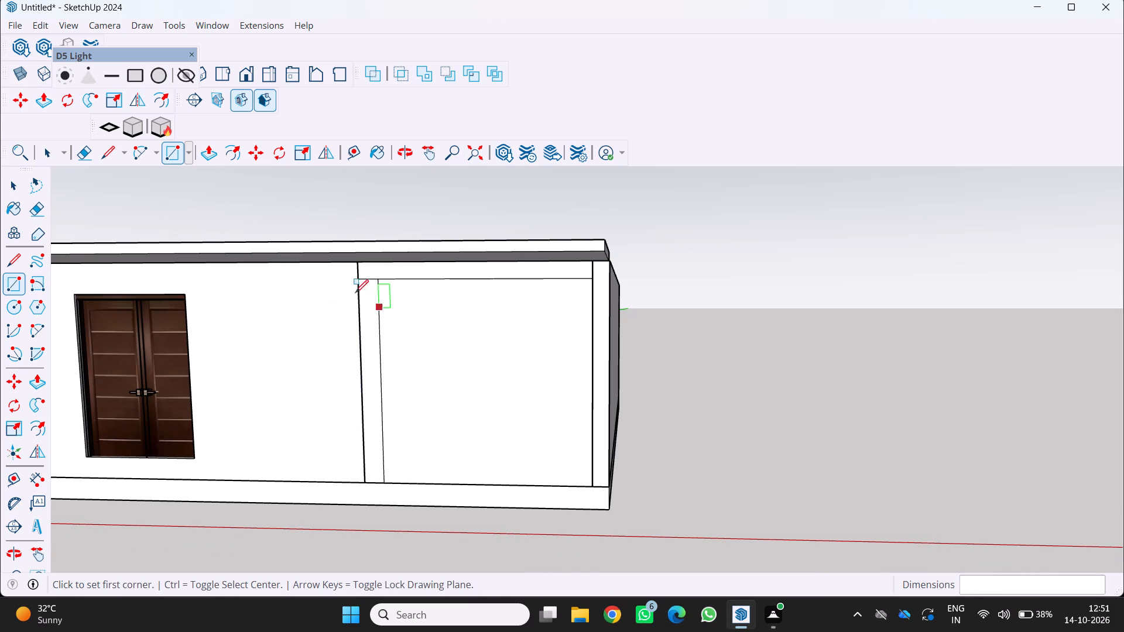
{"action": "left_click", "coordinate": [33, 206]}
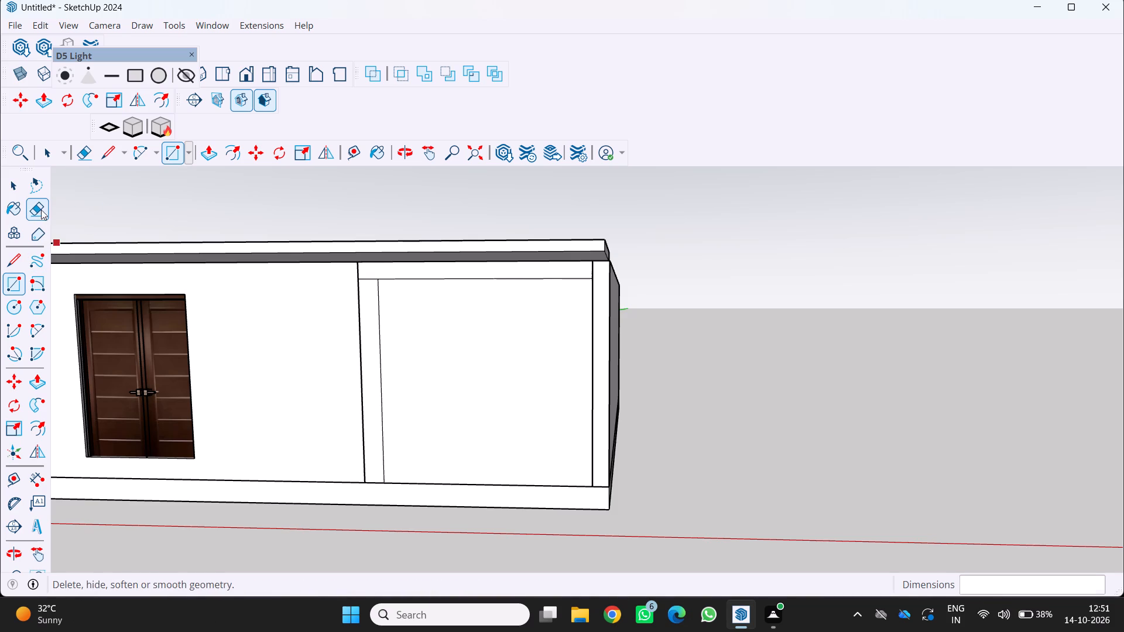
{"action": "scroll", "coordinate": [295, 298], "scroll_direction": "up", "scroll_amount": 2}
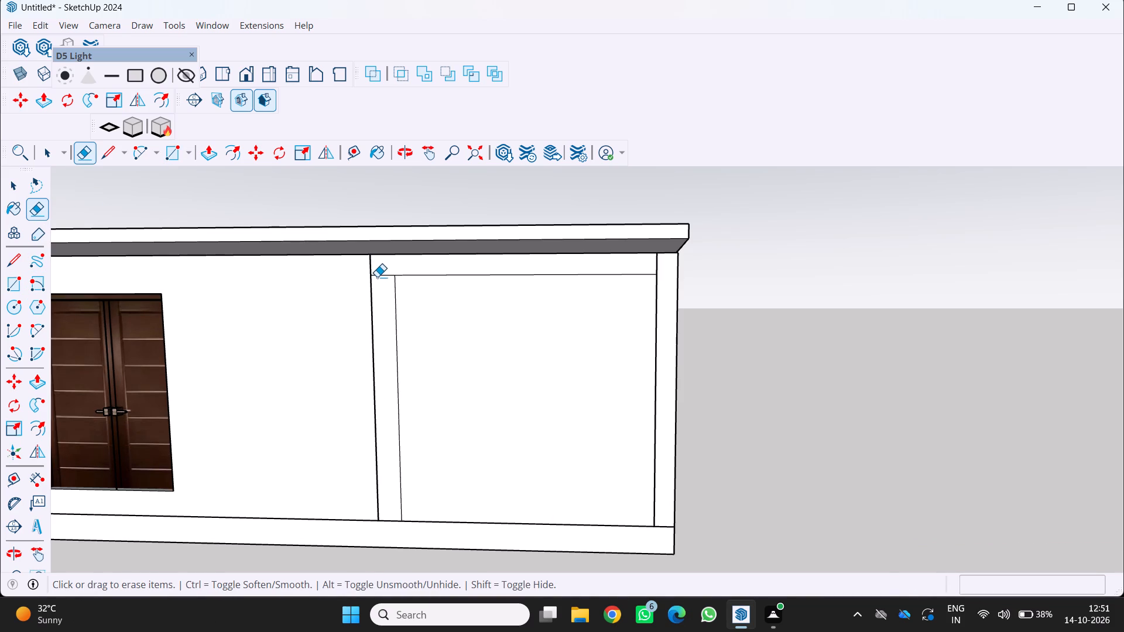
{"action": "left_click", "coordinate": [377, 277]}
Push/pull the L-shaped frame face outward about 2' 2" from the front wall.
{"action": "key", "text": "p"}
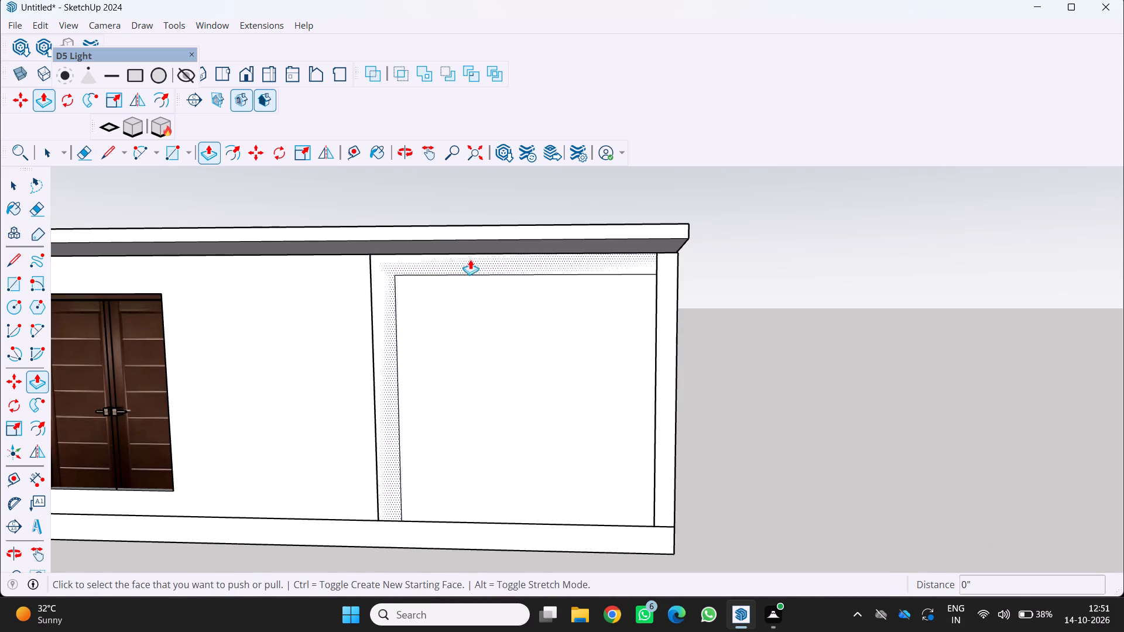
{"action": "left_click", "coordinate": [457, 262]}
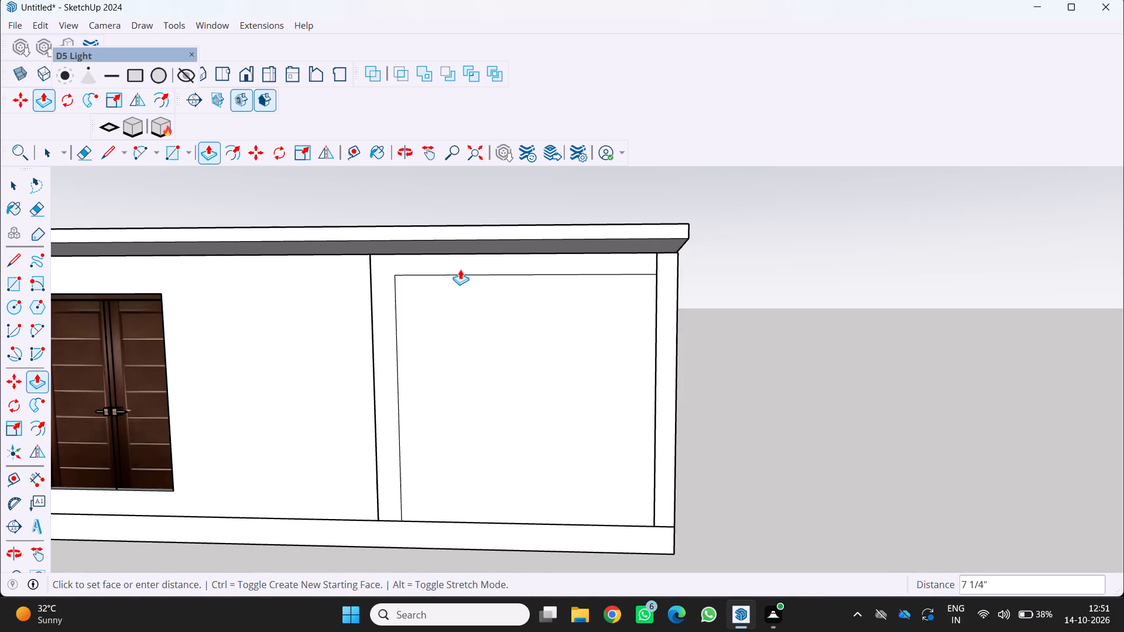
{"action": "scroll", "coordinate": [437, 269], "scroll_direction": "down", "scroll_amount": 8}
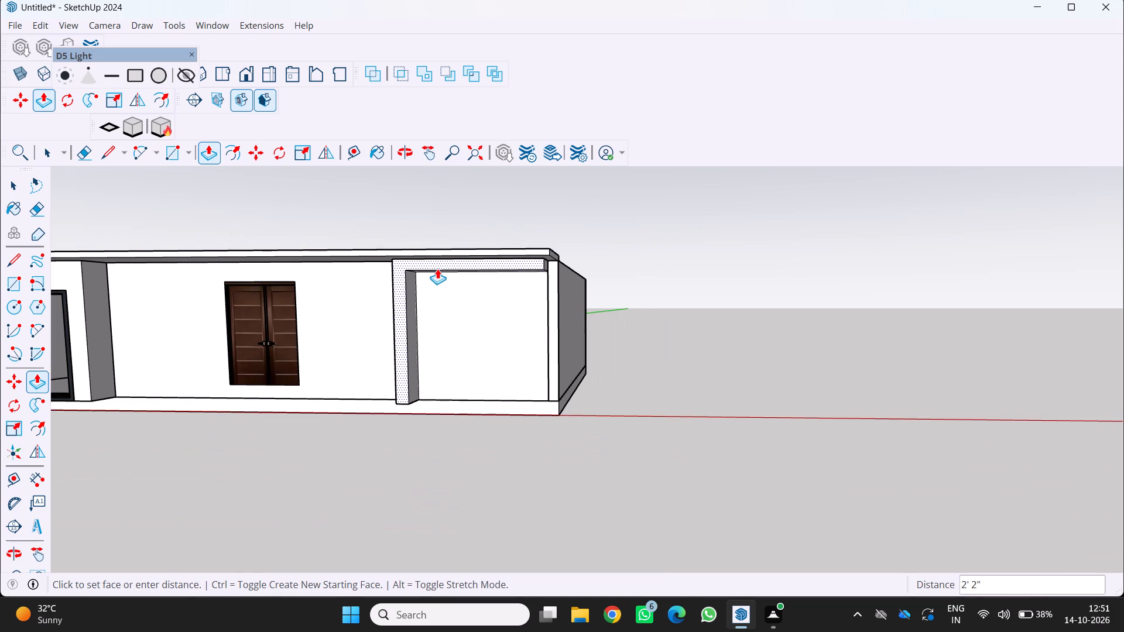
{"action": "left_click", "coordinate": [437, 269]}
Push/pull the vertical corner strip outward about 4' 5 7/16" to form the frame's end column.
{"action": "scroll", "coordinate": [526, 287], "scroll_direction": "up", "scroll_amount": 3}
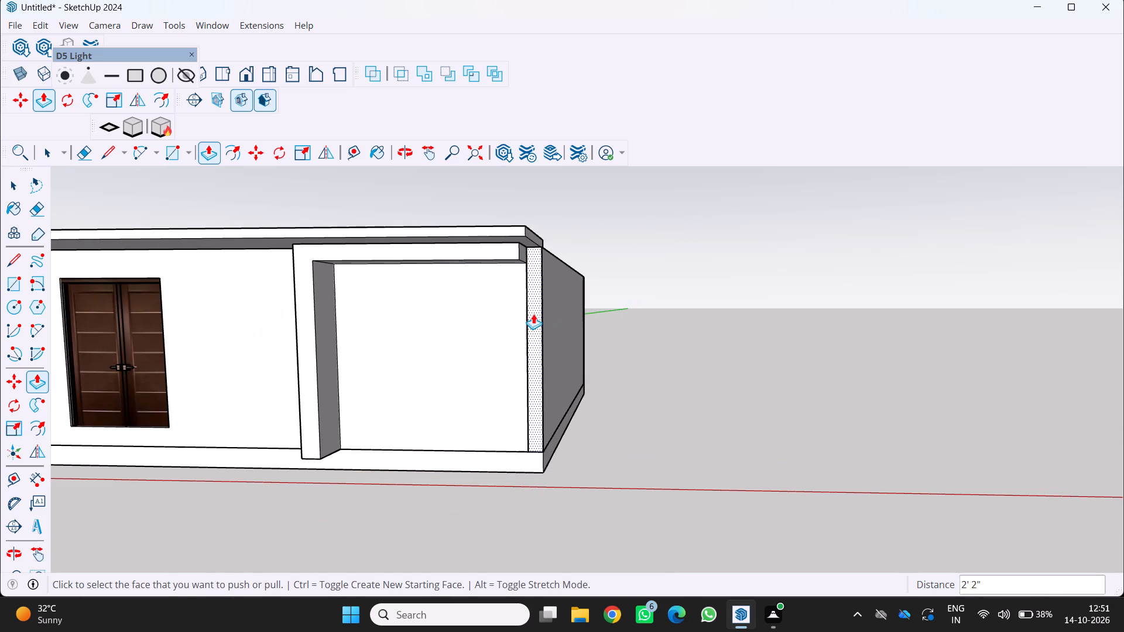
{"action": "left_click", "coordinate": [536, 314]}
{"action": "left_click", "coordinate": [535, 306]}
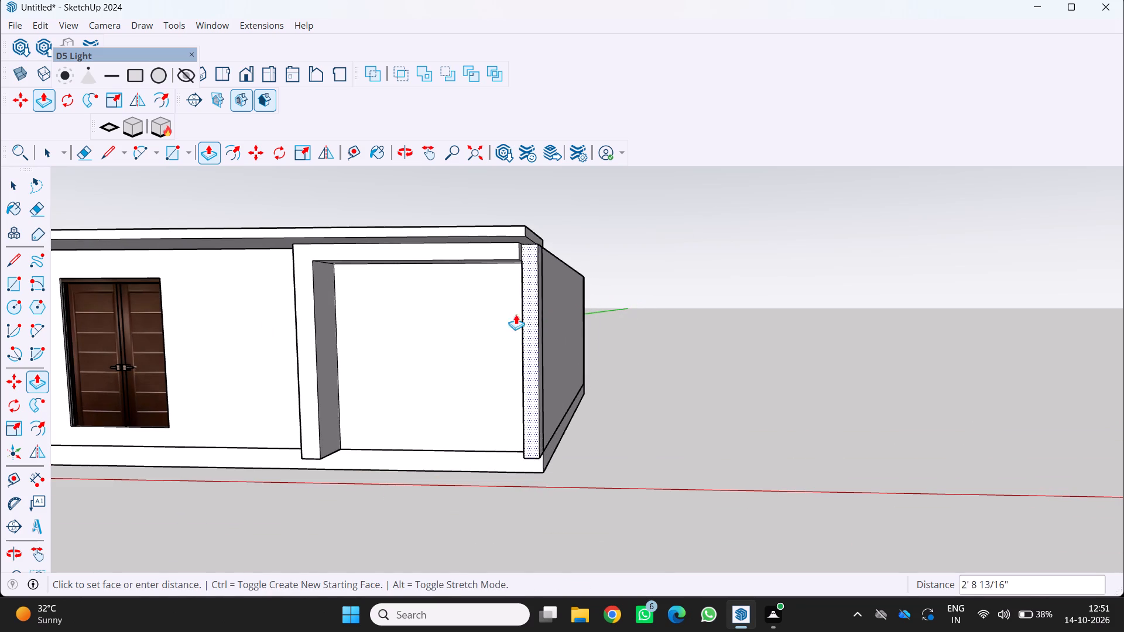
{"action": "scroll", "coordinate": [526, 324], "scroll_direction": "up", "scroll_amount": 6}
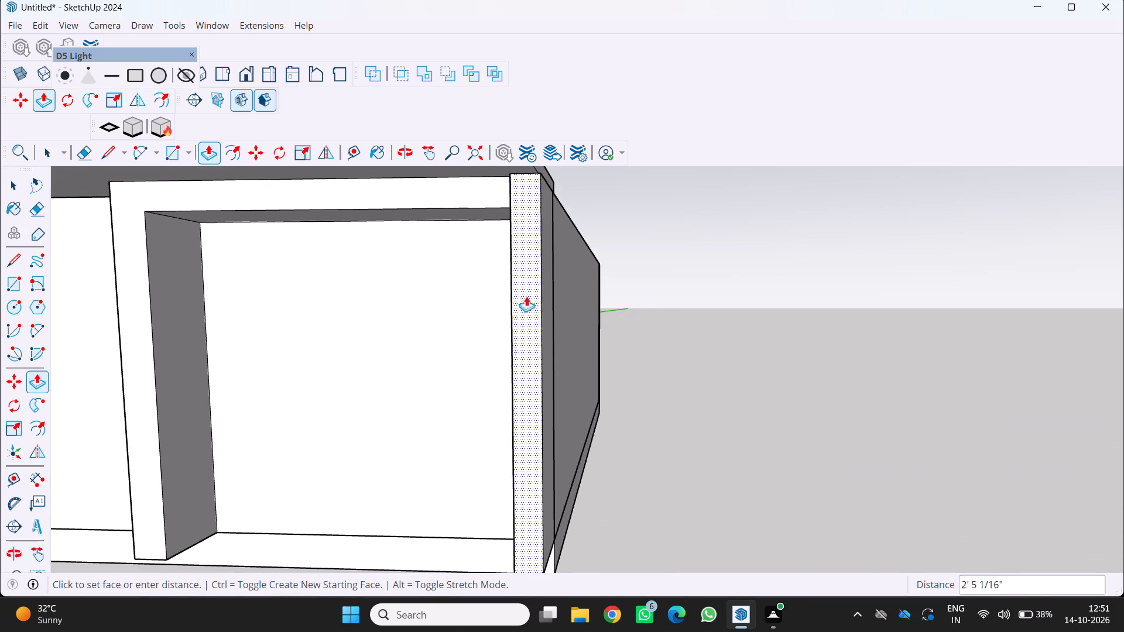
{"action": "scroll", "coordinate": [527, 301], "scroll_direction": "up", "scroll_amount": 2}
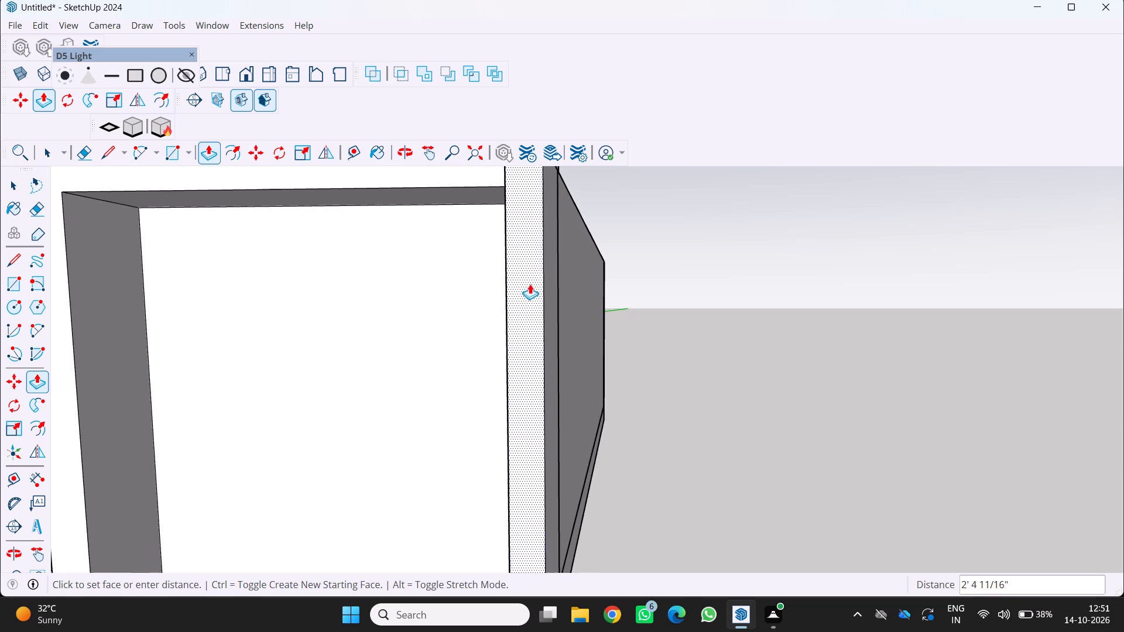
{"action": "scroll", "coordinate": [525, 225], "scroll_direction": "down", "scroll_amount": 4}
{"action": "left_click", "coordinate": [517, 197]}
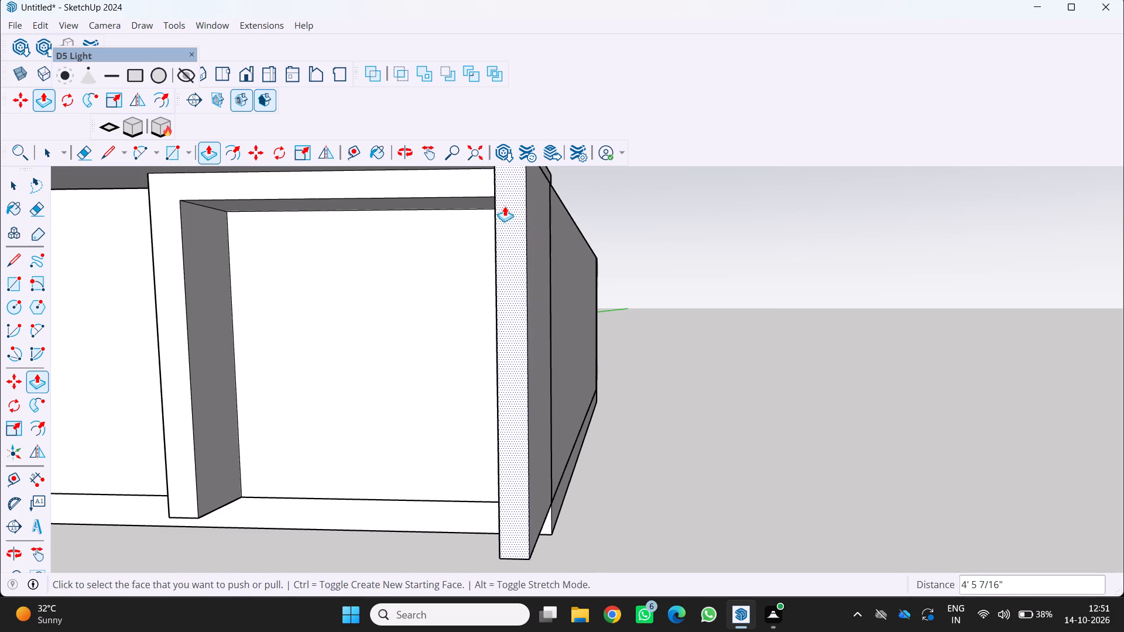
Push/pull the roof slab's side face above the end column by about 9/16".
{"action": "scroll", "coordinate": [503, 205], "scroll_direction": "down", "scroll_amount": 4}
{"action": "middle_click_drag", "start_coordinate": [503, 212], "coordinate": [662, 328]}
{"action": "scroll", "coordinate": [662, 328], "scroll_direction": "down", "scroll_amount": 2}
{"action": "scroll", "coordinate": [611, 317], "scroll_direction": "up", "scroll_amount": 3}
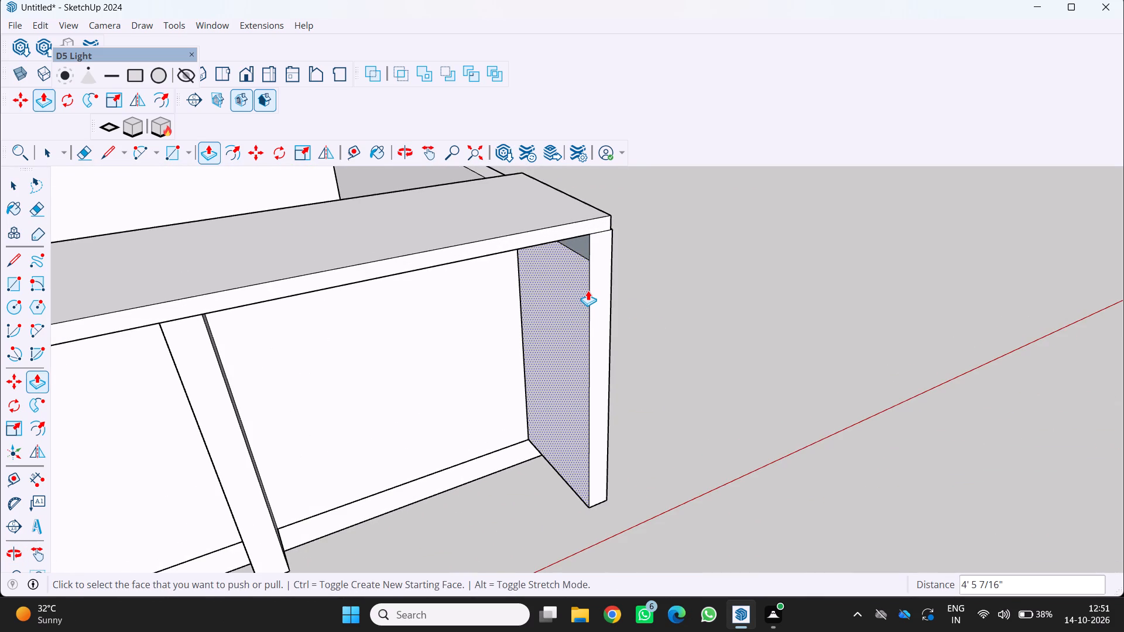
{"action": "middle_click_drag", "start_coordinate": [588, 290], "coordinate": [447, 267]}
{"action": "scroll", "coordinate": [555, 231], "scroll_direction": "up", "scroll_amount": 5}
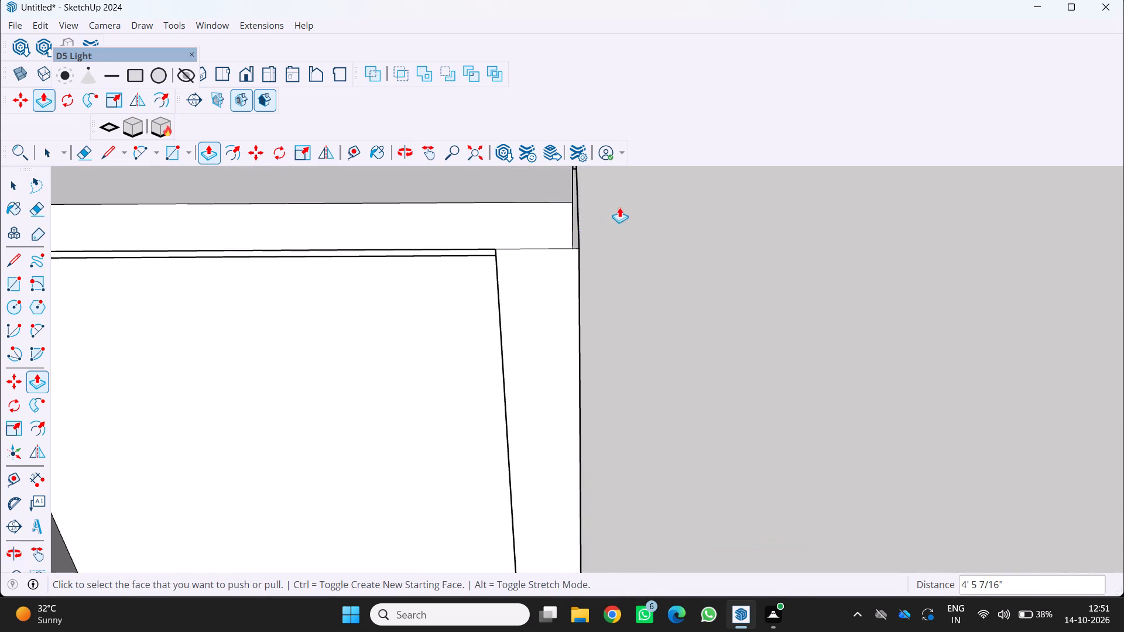
{"action": "scroll", "coordinate": [619, 207], "scroll_direction": "up", "scroll_amount": 4}
{"action": "scroll", "coordinate": [529, 245], "scroll_direction": "up", "scroll_amount": 2}
{"action": "scroll", "coordinate": [530, 244], "scroll_direction": "down", "scroll_amount": 4}
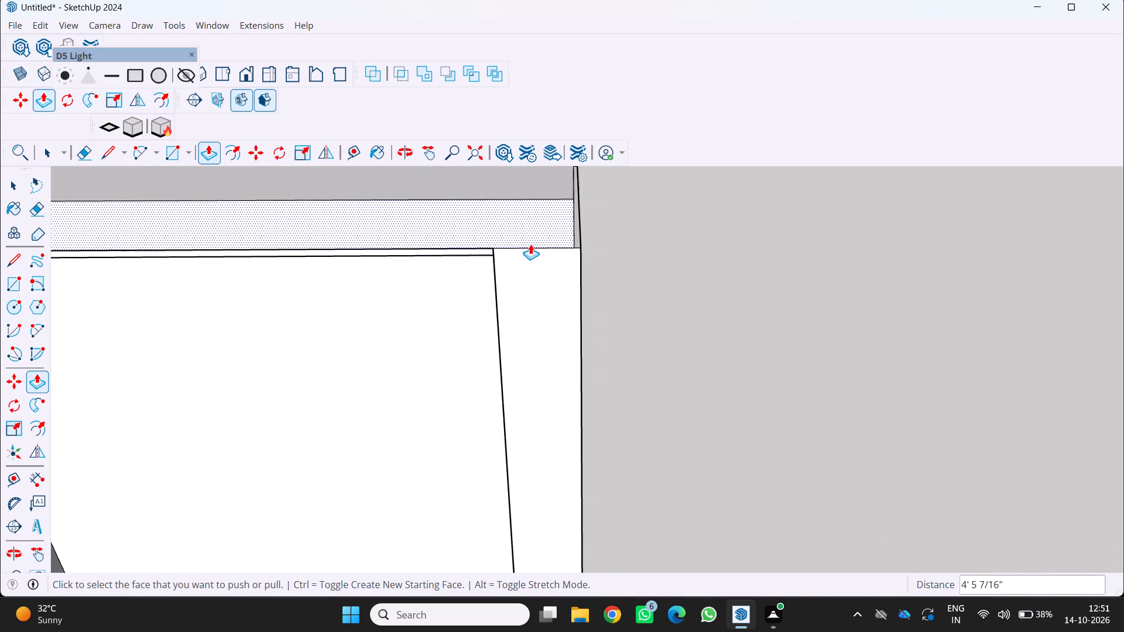
{"action": "scroll", "coordinate": [530, 244], "scroll_direction": "down", "scroll_amount": 6}
{"action": "middle_click_drag", "start_coordinate": [522, 246], "coordinate": [313, 277]}
{"action": "scroll", "coordinate": [467, 230], "scroll_direction": "up", "scroll_amount": 3}
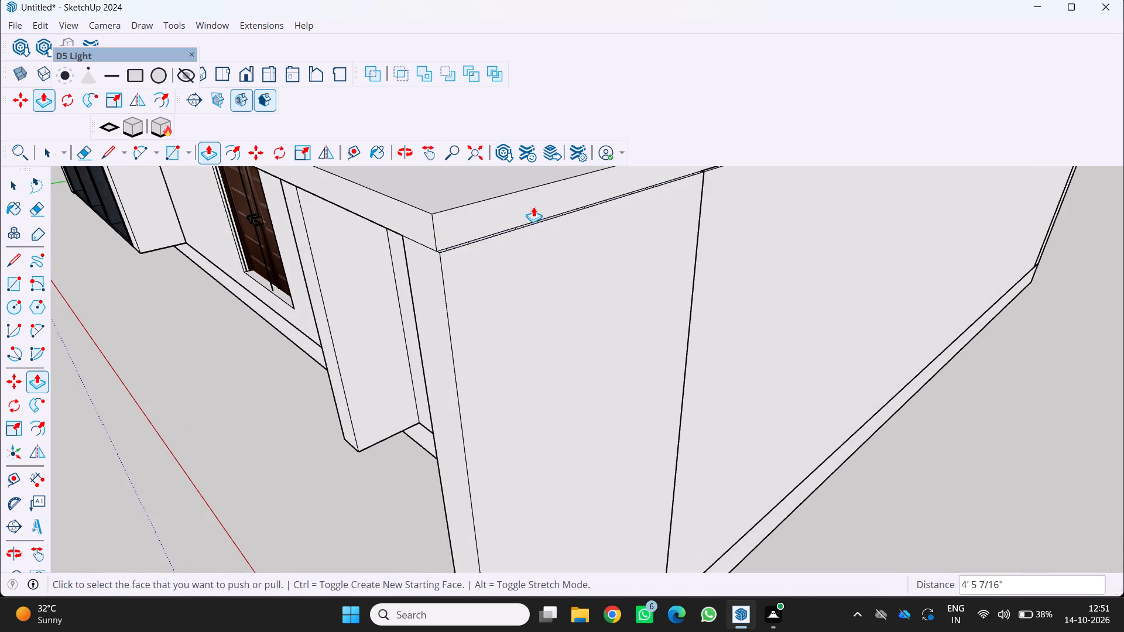
{"action": "left_click", "coordinate": [459, 221]}
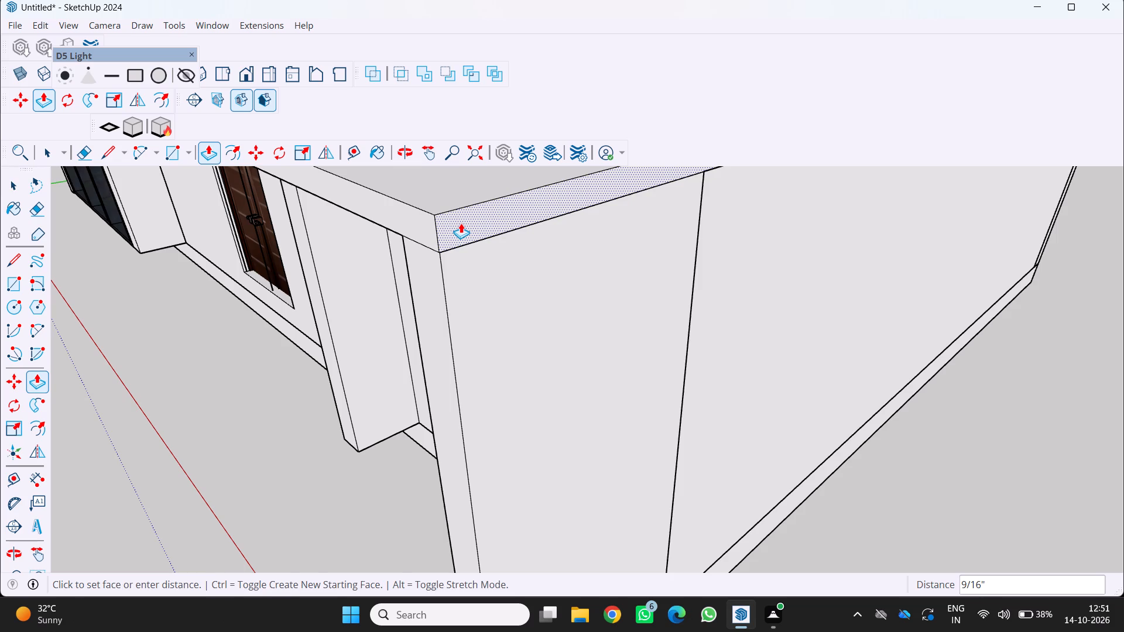
{"action": "left_click", "coordinate": [461, 223]}
Push the end column's front face back about 2' 6 3/8" to align with the frame's front.
{"action": "scroll", "coordinate": [468, 256], "scroll_direction": "down", "scroll_amount": 4}
{"action": "middle_click_drag", "start_coordinate": [469, 257], "coordinate": [690, 303]}
{"action": "scroll", "coordinate": [676, 303], "scroll_direction": "down", "scroll_amount": 4}
{"action": "scroll", "coordinate": [532, 375], "scroll_direction": "down", "scroll_amount": 1}
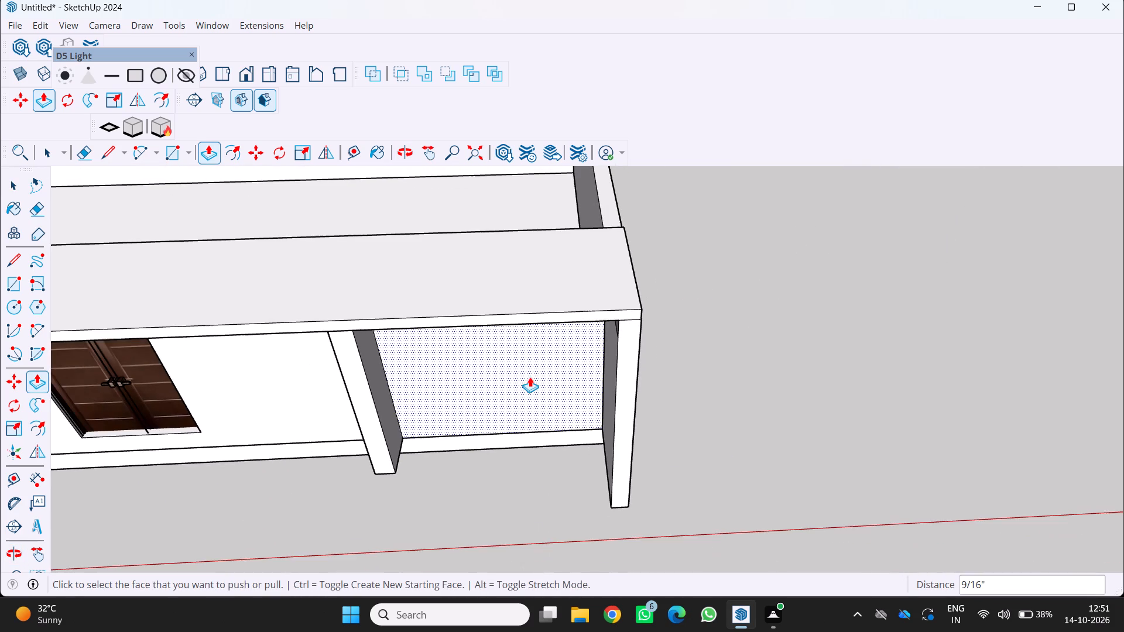
{"action": "middle_click_drag", "start_coordinate": [529, 377], "coordinate": [513, 276]}
{"action": "scroll", "coordinate": [558, 390], "scroll_direction": "up", "scroll_amount": 4}
{"action": "middle_click_drag", "start_coordinate": [555, 384], "coordinate": [580, 302]}
{"action": "scroll", "coordinate": [580, 302], "scroll_direction": "down", "scroll_amount": 5}
{"action": "middle_click_drag", "start_coordinate": [577, 353], "coordinate": [501, 267]}
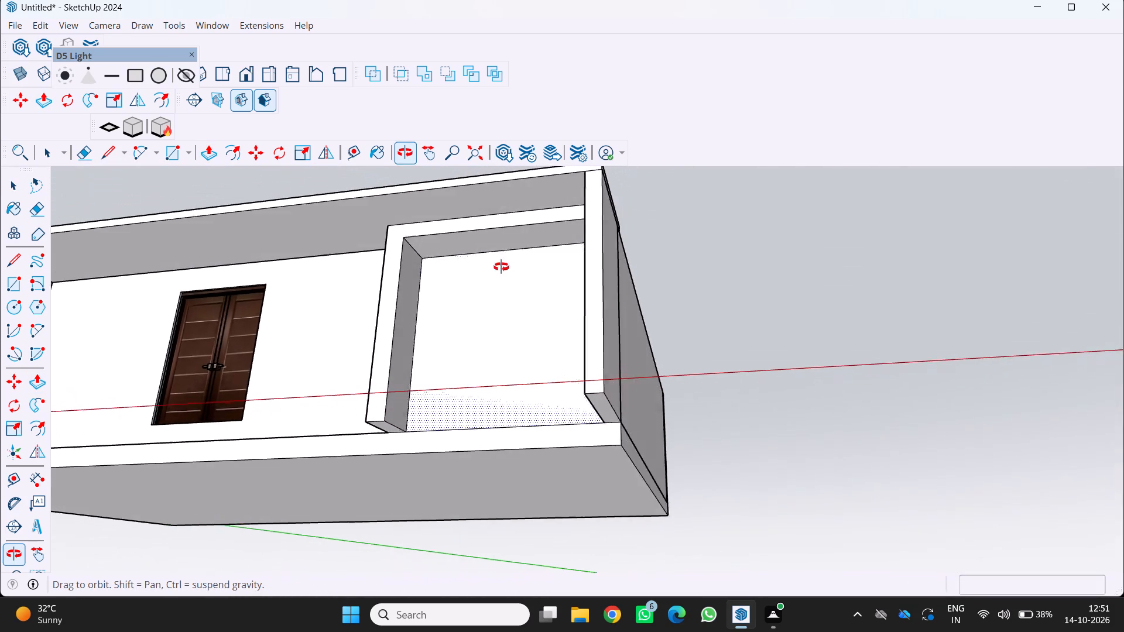
{"action": "middle_click_drag", "start_coordinate": [501, 267], "coordinate": [481, 276]}
{"action": "scroll", "coordinate": [525, 274], "scroll_direction": "down", "scroll_amount": 4}
{"action": "middle_click_drag", "start_coordinate": [539, 256], "coordinate": [581, 325]}
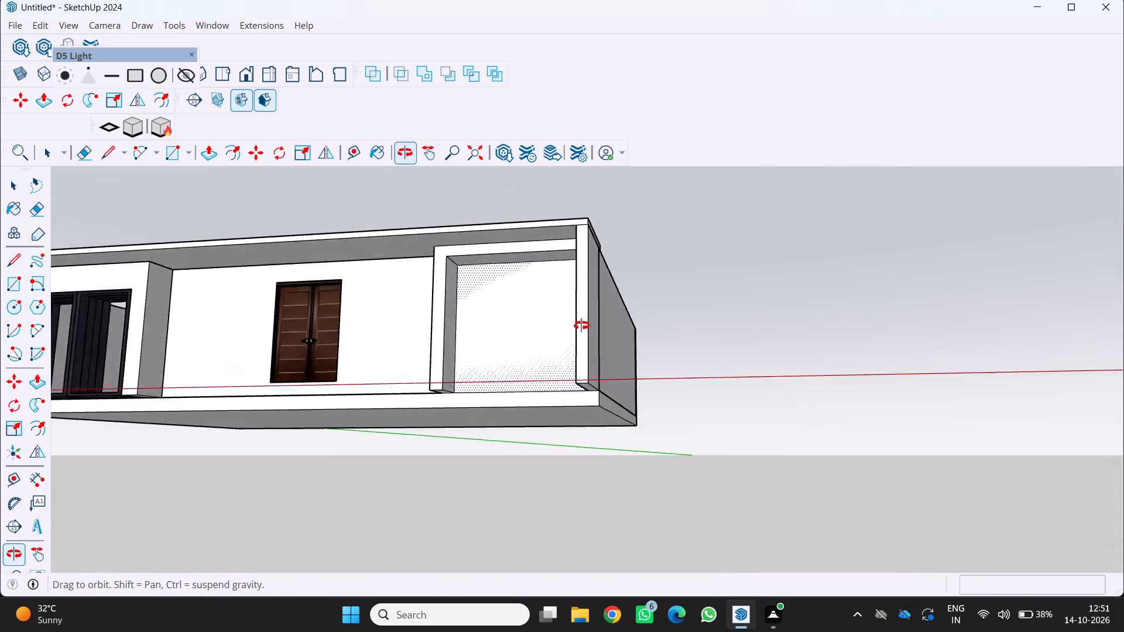
{"action": "middle_click_drag", "start_coordinate": [581, 325], "coordinate": [649, 322]}
{"action": "middle_click", "coordinate": [649, 322]}
{"action": "scroll", "coordinate": [628, 280], "scroll_direction": "up", "scroll_amount": 3}
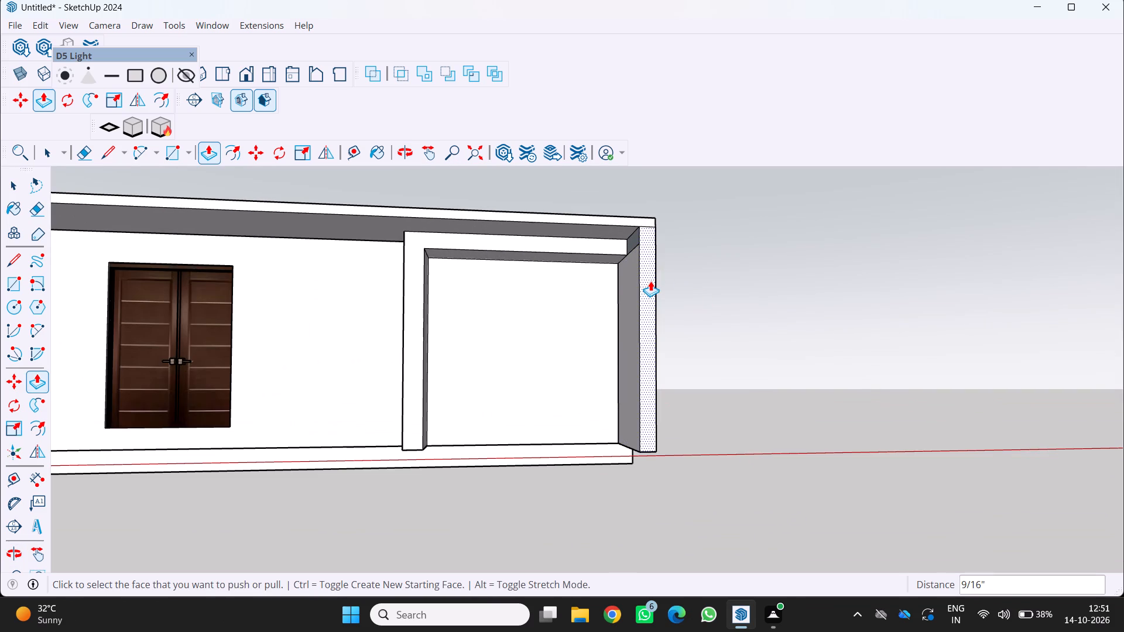
{"action": "left_click", "coordinate": [650, 281]}
{"action": "left_click", "coordinate": [622, 267]}
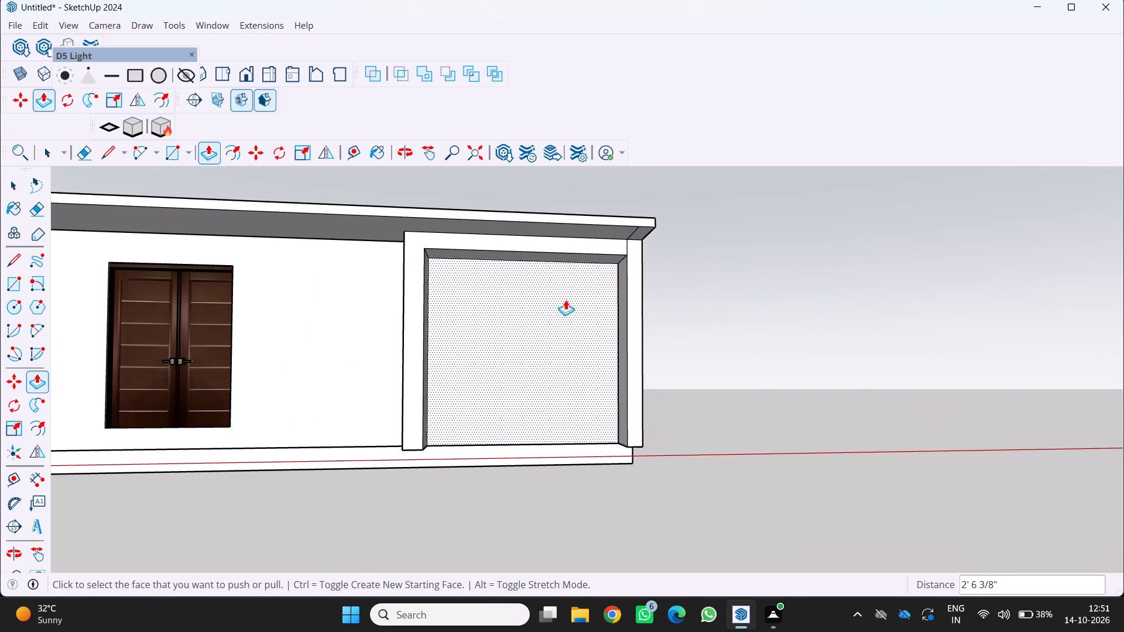
Examine the projecting frame, end column and roof slab from the front, side and above.
{"action": "scroll", "coordinate": [566, 300], "scroll_direction": "down", "scroll_amount": 5}
{"action": "middle_click_drag", "start_coordinate": [566, 300], "coordinate": [299, 335]}
{"action": "scroll", "coordinate": [416, 339], "scroll_direction": "up", "scroll_amount": 5}
{"action": "middle_click_drag", "start_coordinate": [481, 321], "coordinate": [457, 336]}
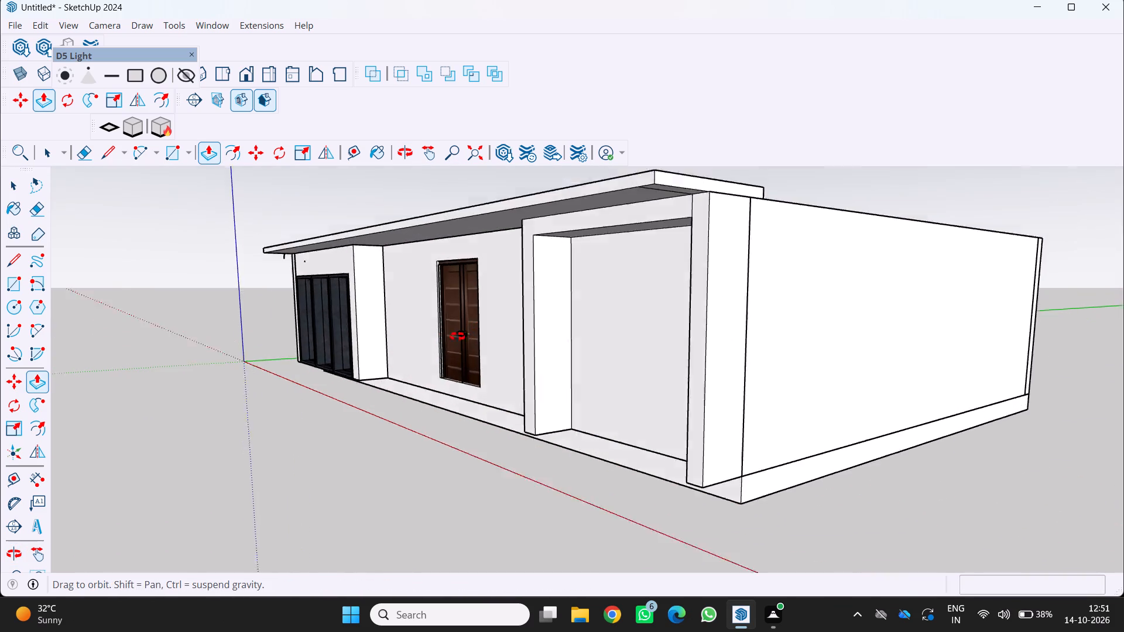
{"action": "middle_click_drag", "start_coordinate": [457, 336], "coordinate": [434, 366]}
{"action": "middle_click", "coordinate": [433, 365]}
{"action": "middle_click", "coordinate": [429, 363]}
{"action": "middle_click", "coordinate": [426, 361]}
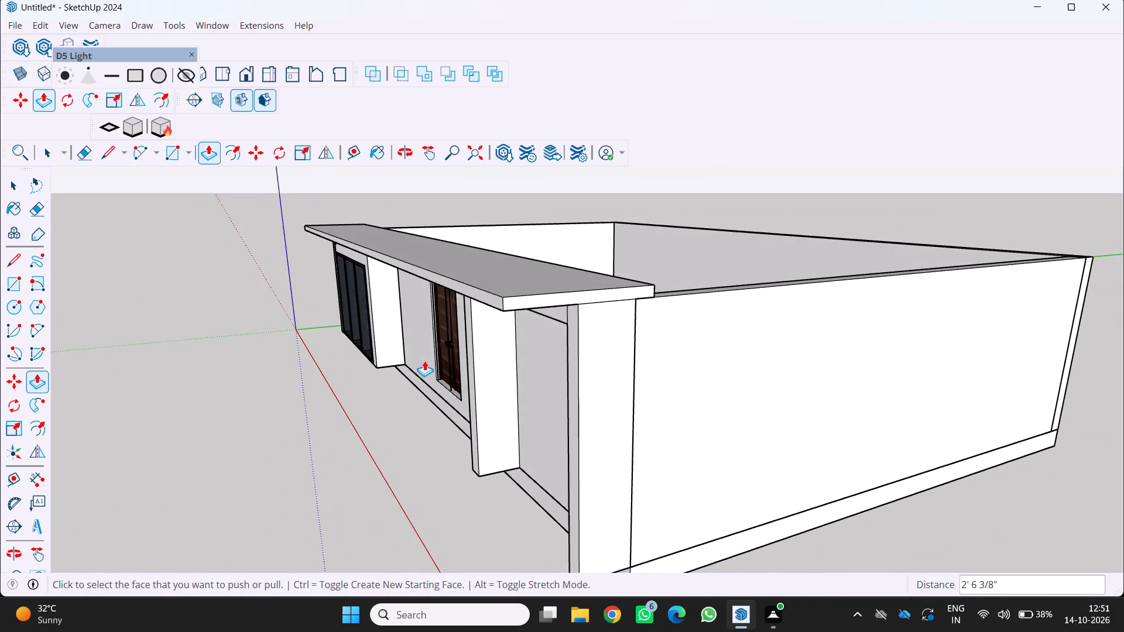
{"action": "scroll", "coordinate": [410, 350], "scroll_direction": "down", "scroll_amount": 5}
{"action": "middle_click_drag", "start_coordinate": [375, 322], "coordinate": [484, 355]}
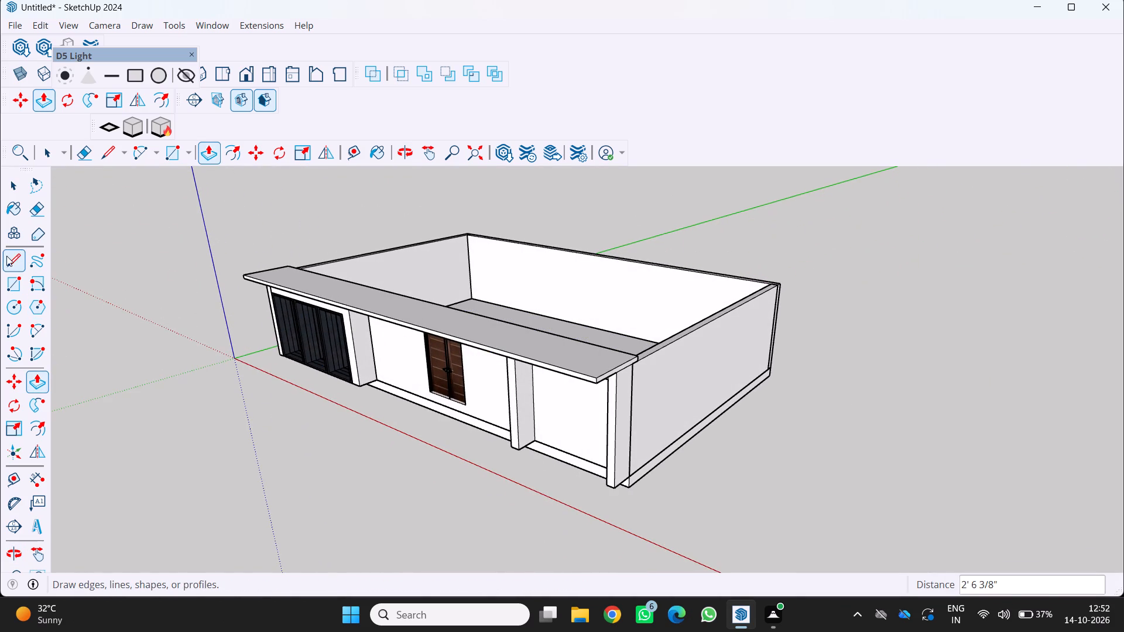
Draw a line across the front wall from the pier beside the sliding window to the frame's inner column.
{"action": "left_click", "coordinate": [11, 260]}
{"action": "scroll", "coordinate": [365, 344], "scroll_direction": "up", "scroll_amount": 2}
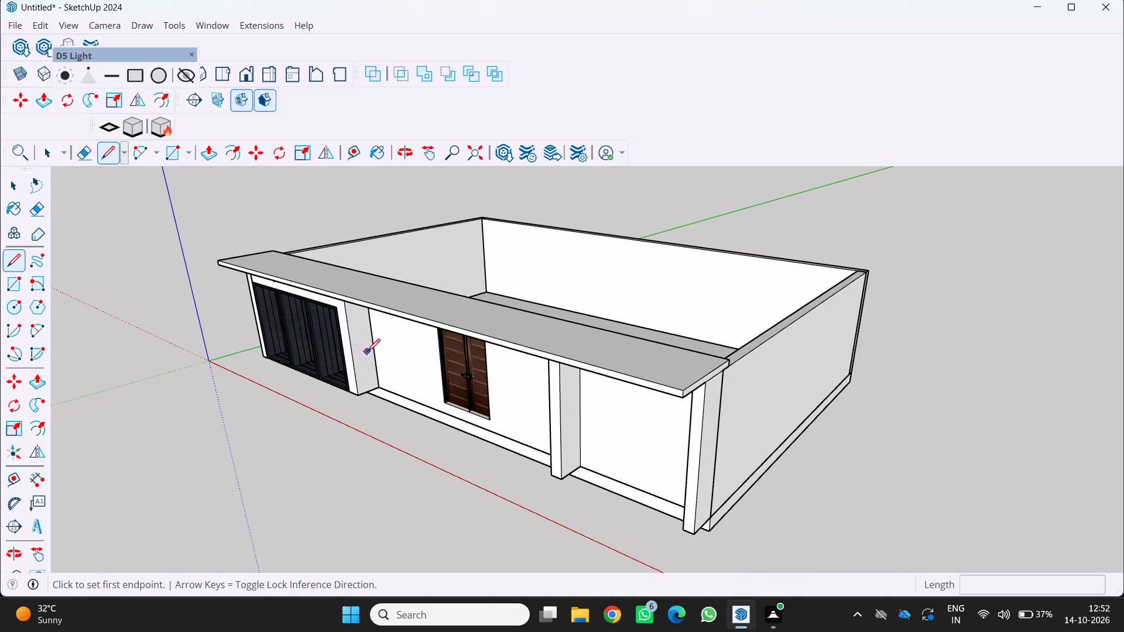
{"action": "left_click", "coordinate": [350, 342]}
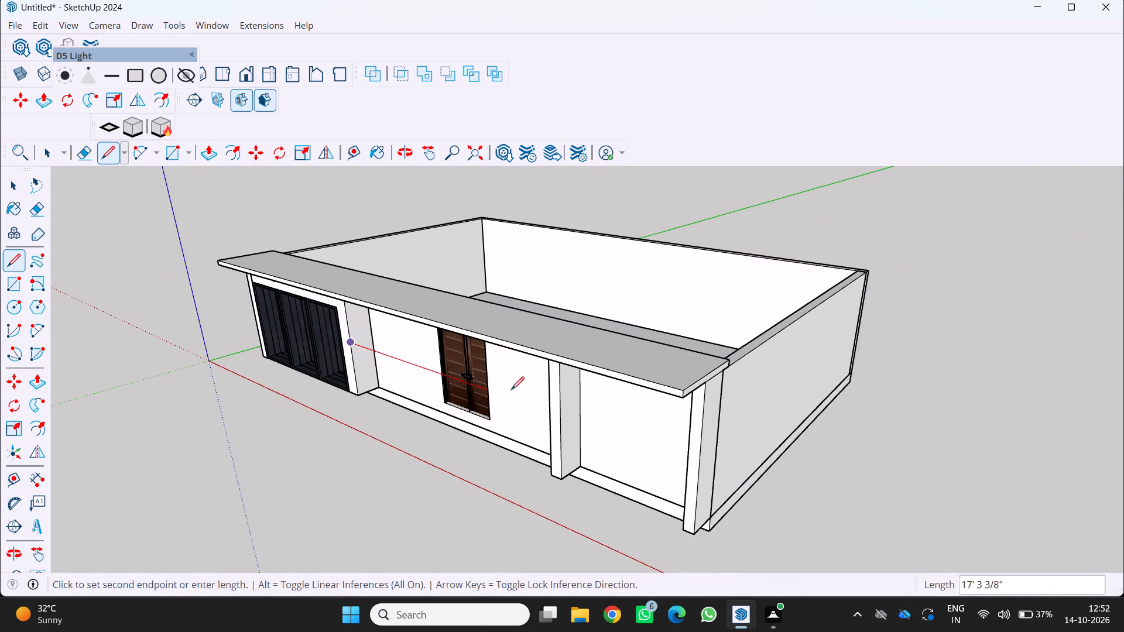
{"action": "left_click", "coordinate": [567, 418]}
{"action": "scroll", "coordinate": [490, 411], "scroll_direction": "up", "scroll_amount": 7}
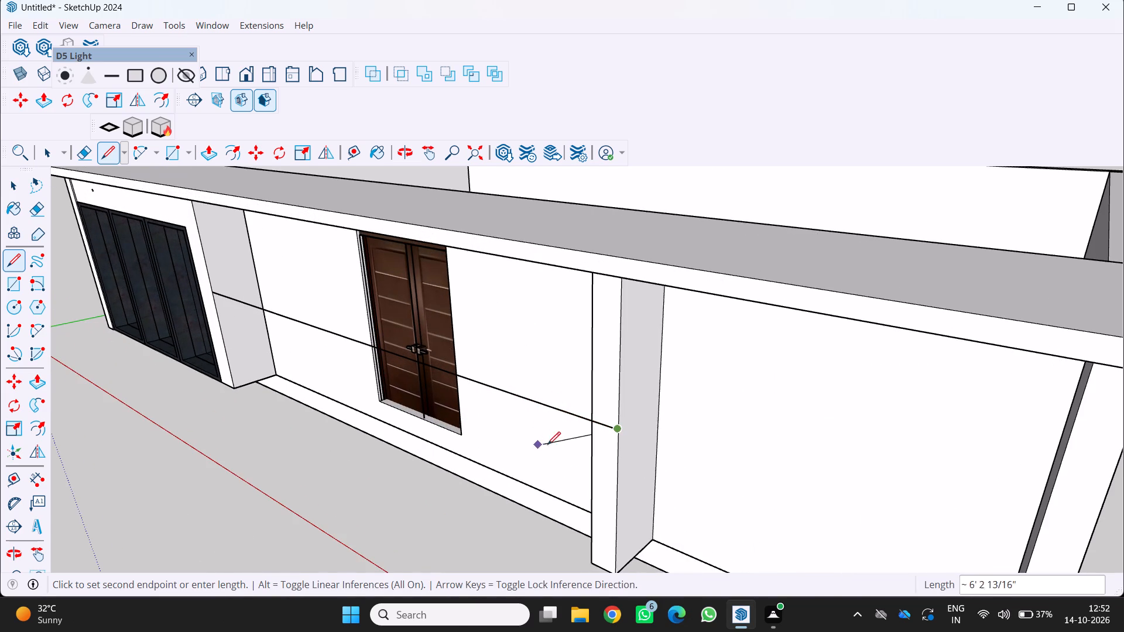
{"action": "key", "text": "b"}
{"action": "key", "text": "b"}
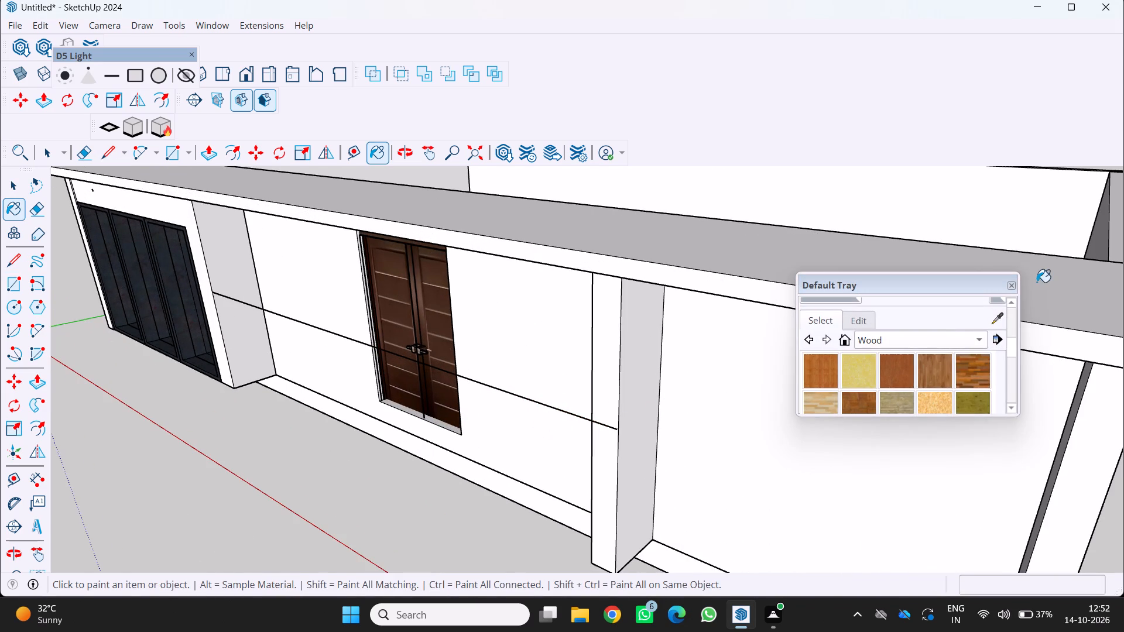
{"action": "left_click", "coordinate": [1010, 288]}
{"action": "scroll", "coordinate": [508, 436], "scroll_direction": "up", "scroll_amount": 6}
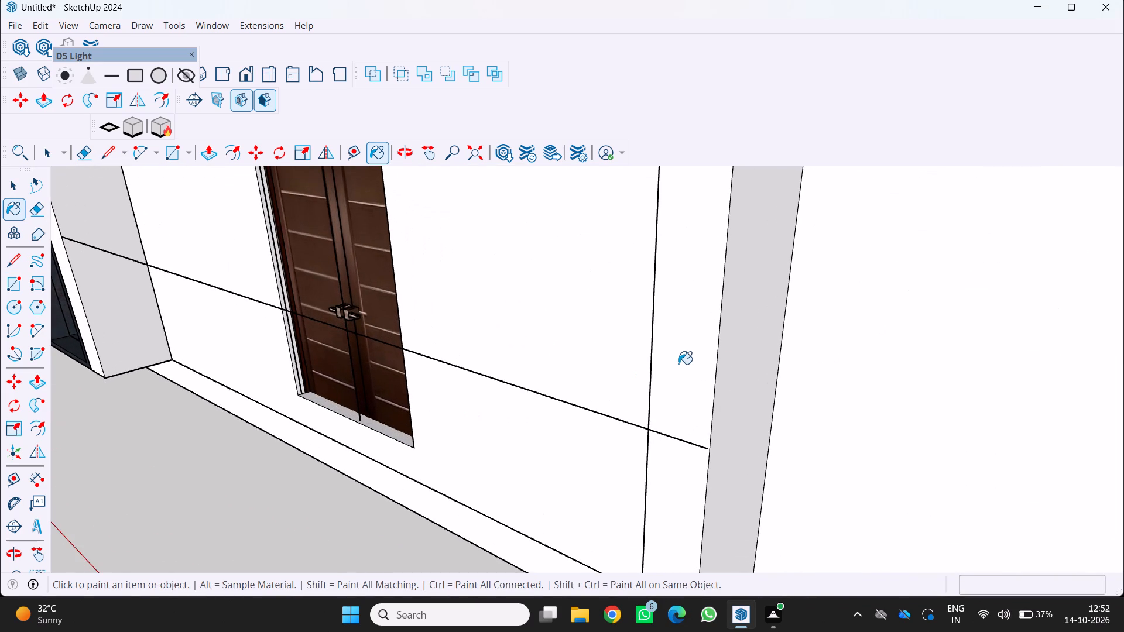
Push/pull the front face of the frame's column nearest the door by about 1/4".
{"action": "key", "text": "p"}
{"action": "left_click", "coordinate": [679, 363]}
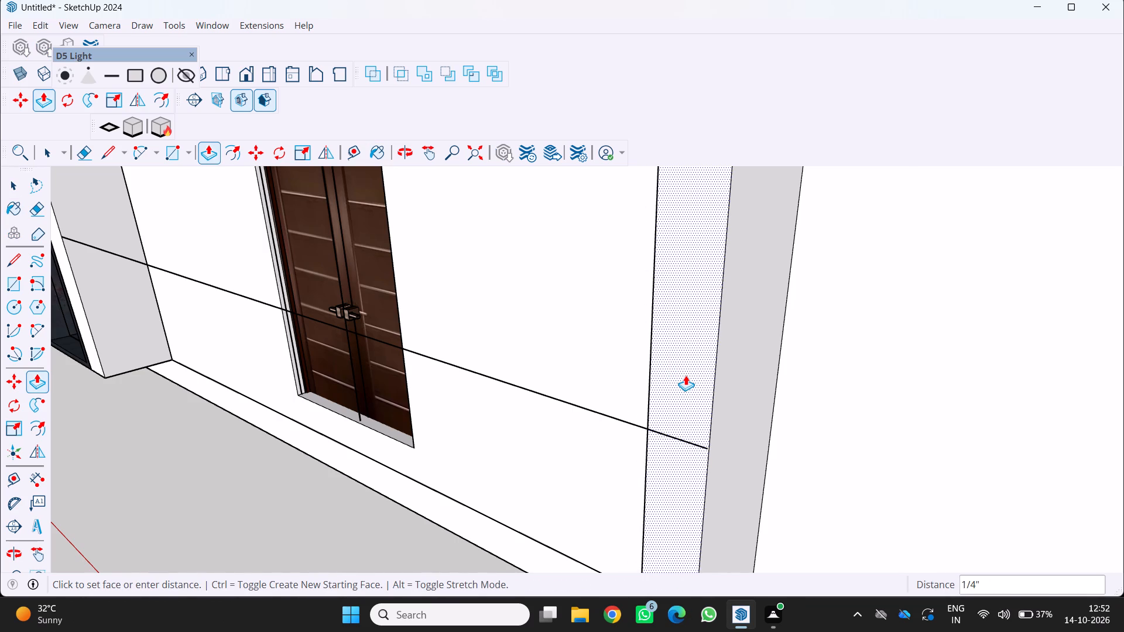
{"action": "left_click", "coordinate": [686, 375]}
{"action": "scroll", "coordinate": [626, 387], "scroll_direction": "down", "scroll_amount": 10}
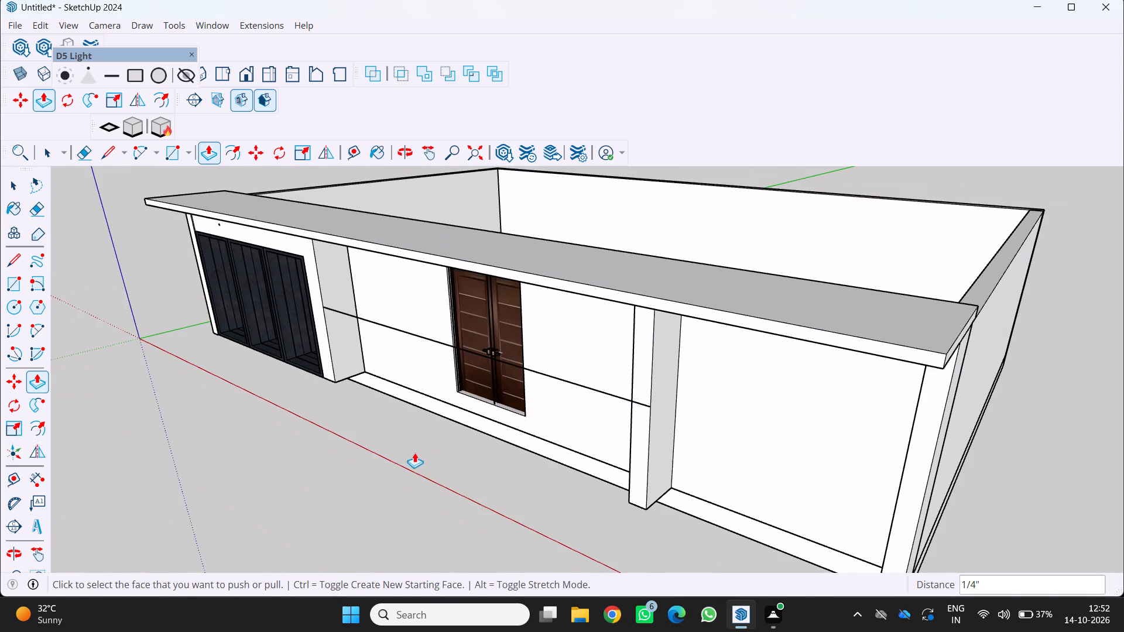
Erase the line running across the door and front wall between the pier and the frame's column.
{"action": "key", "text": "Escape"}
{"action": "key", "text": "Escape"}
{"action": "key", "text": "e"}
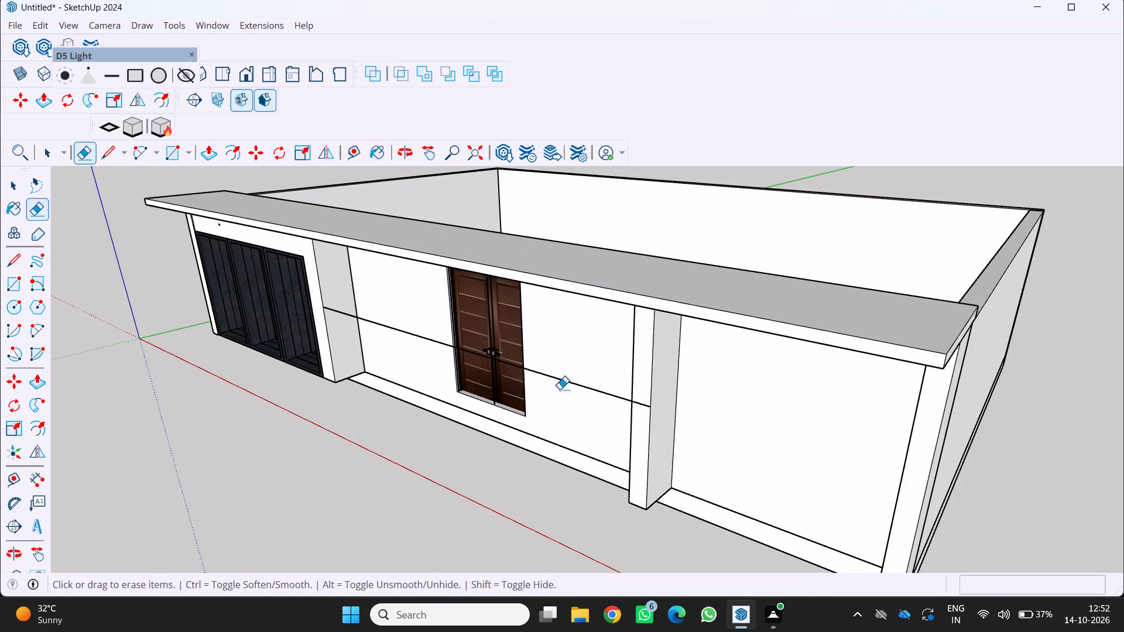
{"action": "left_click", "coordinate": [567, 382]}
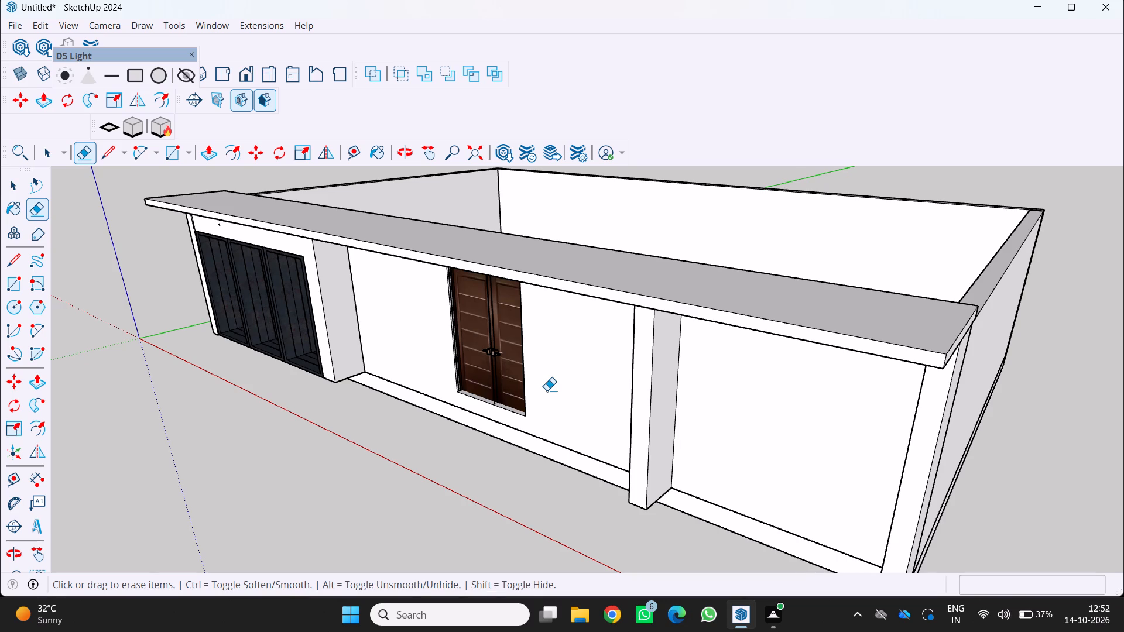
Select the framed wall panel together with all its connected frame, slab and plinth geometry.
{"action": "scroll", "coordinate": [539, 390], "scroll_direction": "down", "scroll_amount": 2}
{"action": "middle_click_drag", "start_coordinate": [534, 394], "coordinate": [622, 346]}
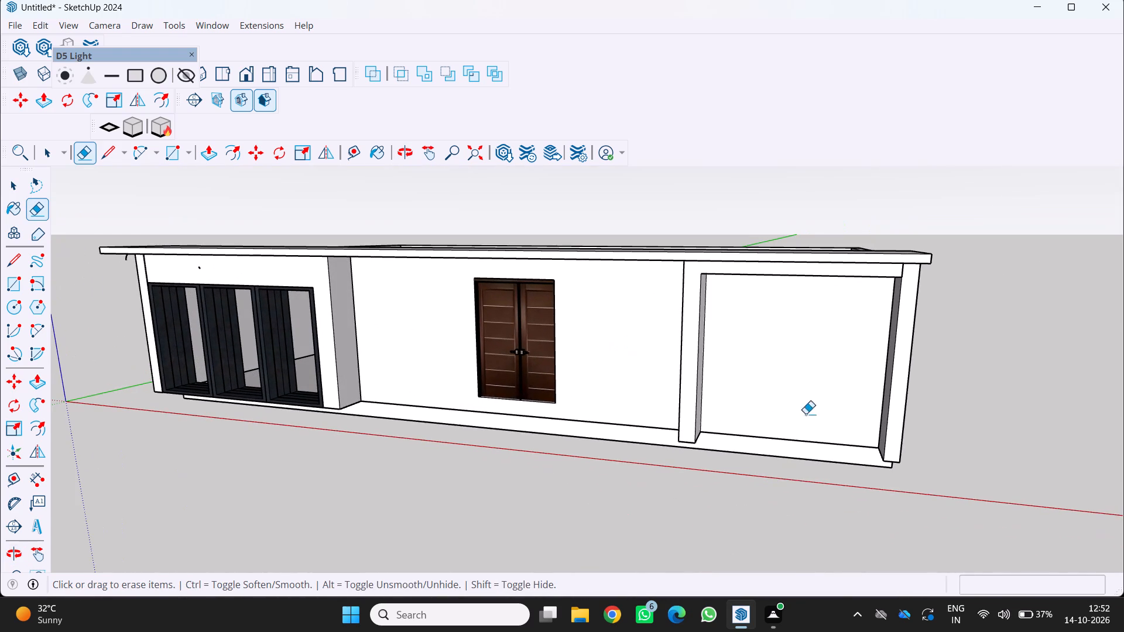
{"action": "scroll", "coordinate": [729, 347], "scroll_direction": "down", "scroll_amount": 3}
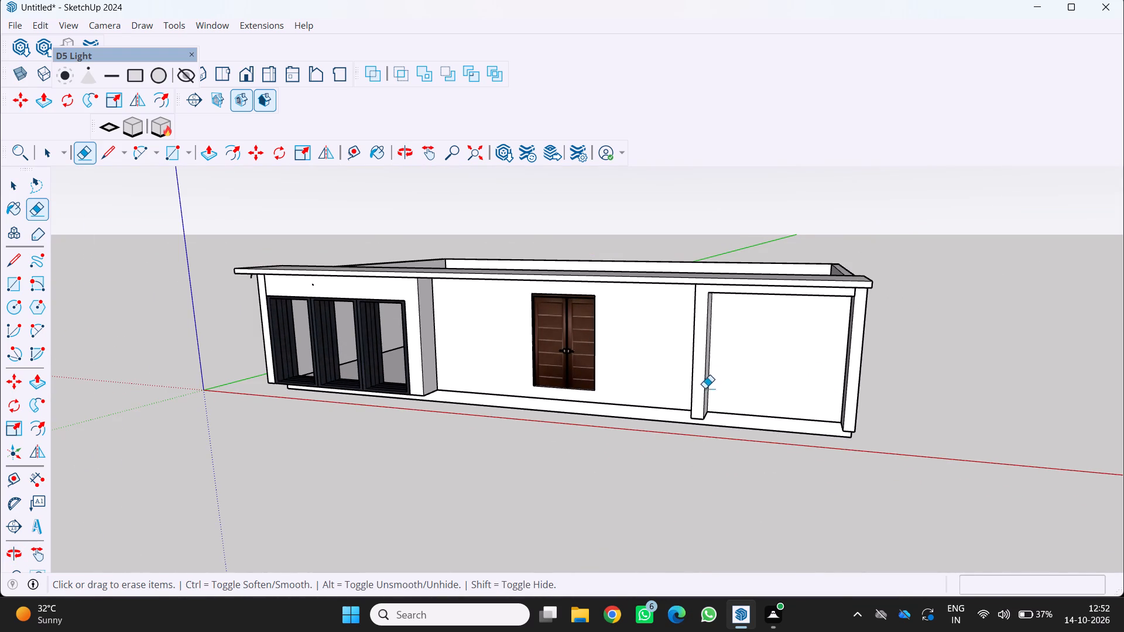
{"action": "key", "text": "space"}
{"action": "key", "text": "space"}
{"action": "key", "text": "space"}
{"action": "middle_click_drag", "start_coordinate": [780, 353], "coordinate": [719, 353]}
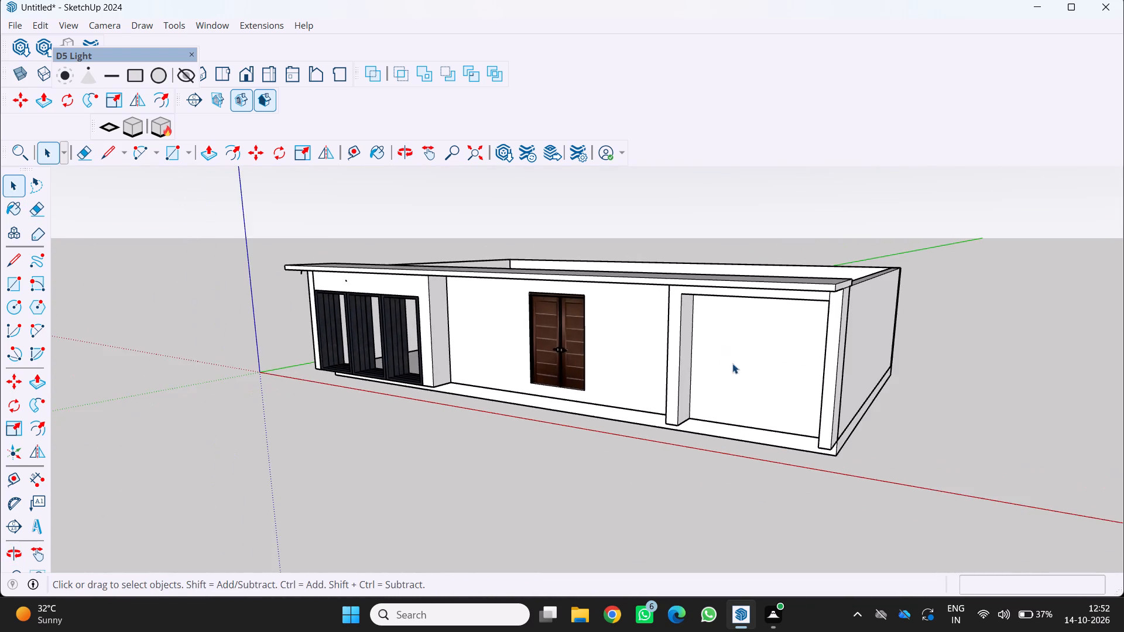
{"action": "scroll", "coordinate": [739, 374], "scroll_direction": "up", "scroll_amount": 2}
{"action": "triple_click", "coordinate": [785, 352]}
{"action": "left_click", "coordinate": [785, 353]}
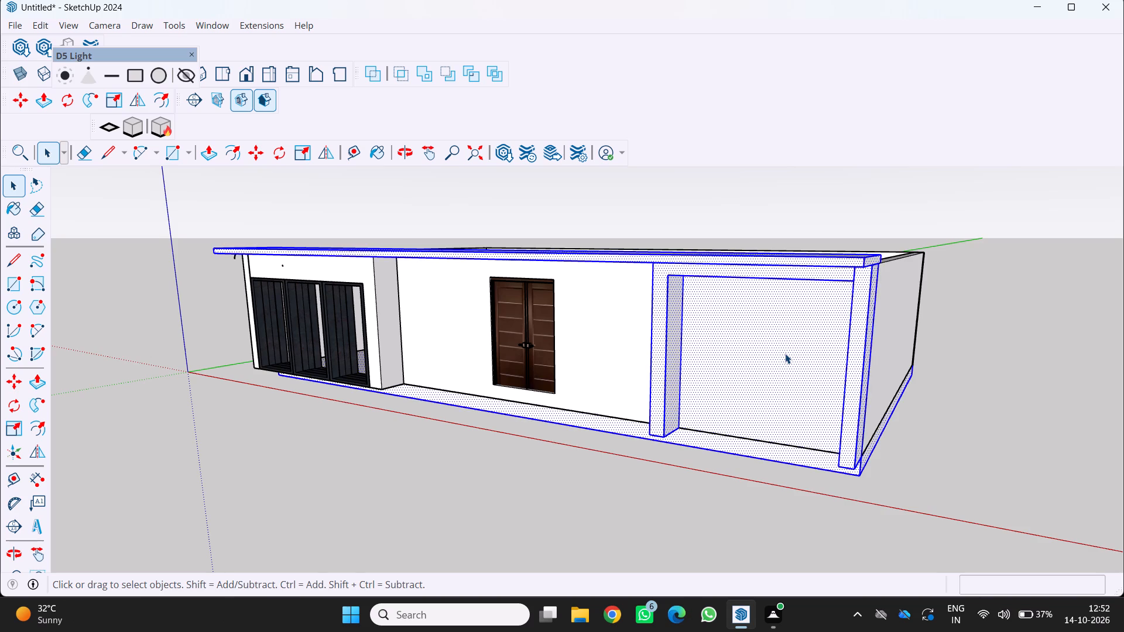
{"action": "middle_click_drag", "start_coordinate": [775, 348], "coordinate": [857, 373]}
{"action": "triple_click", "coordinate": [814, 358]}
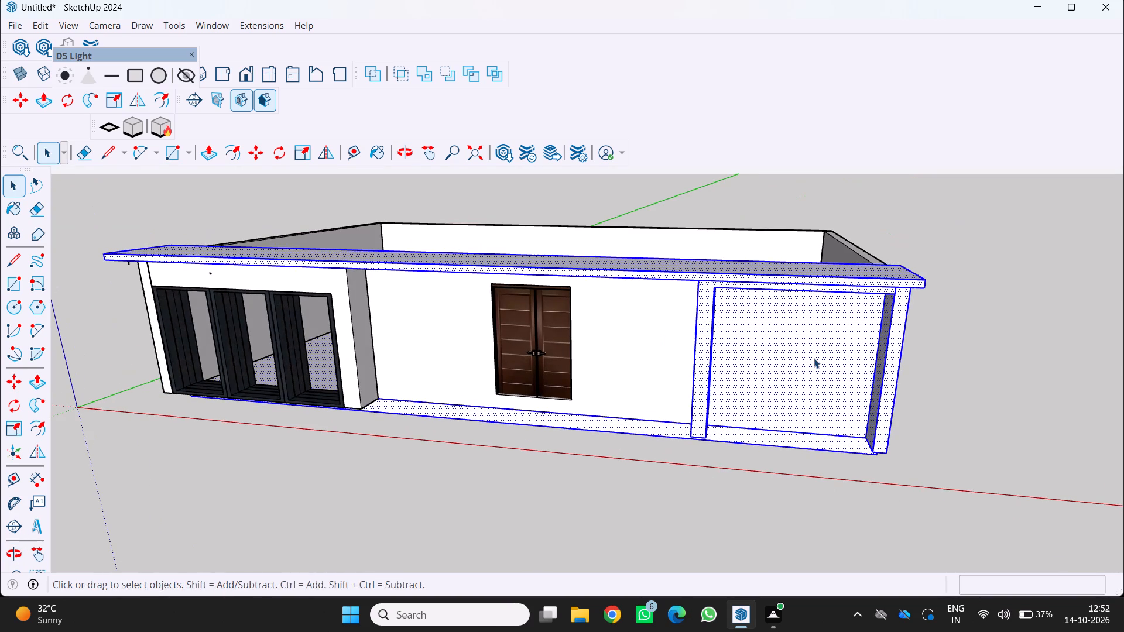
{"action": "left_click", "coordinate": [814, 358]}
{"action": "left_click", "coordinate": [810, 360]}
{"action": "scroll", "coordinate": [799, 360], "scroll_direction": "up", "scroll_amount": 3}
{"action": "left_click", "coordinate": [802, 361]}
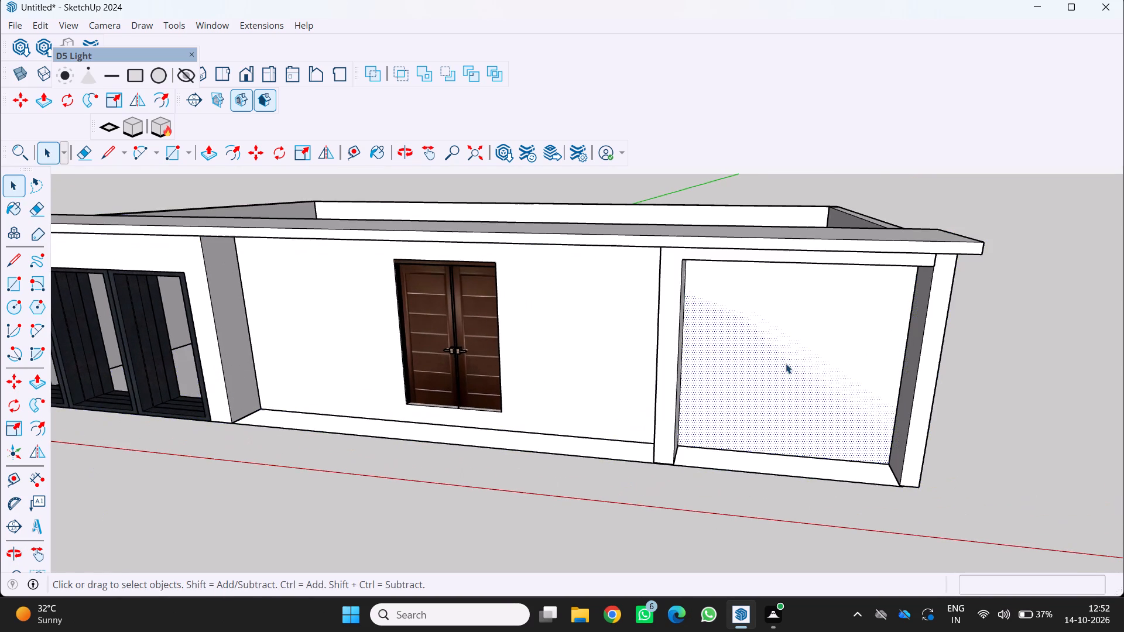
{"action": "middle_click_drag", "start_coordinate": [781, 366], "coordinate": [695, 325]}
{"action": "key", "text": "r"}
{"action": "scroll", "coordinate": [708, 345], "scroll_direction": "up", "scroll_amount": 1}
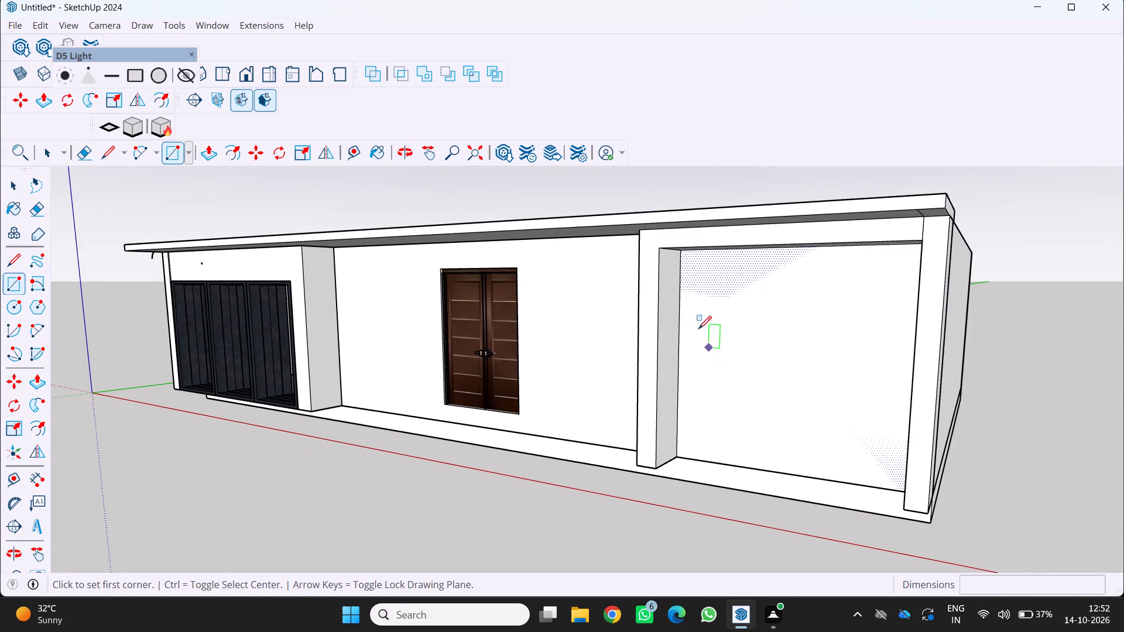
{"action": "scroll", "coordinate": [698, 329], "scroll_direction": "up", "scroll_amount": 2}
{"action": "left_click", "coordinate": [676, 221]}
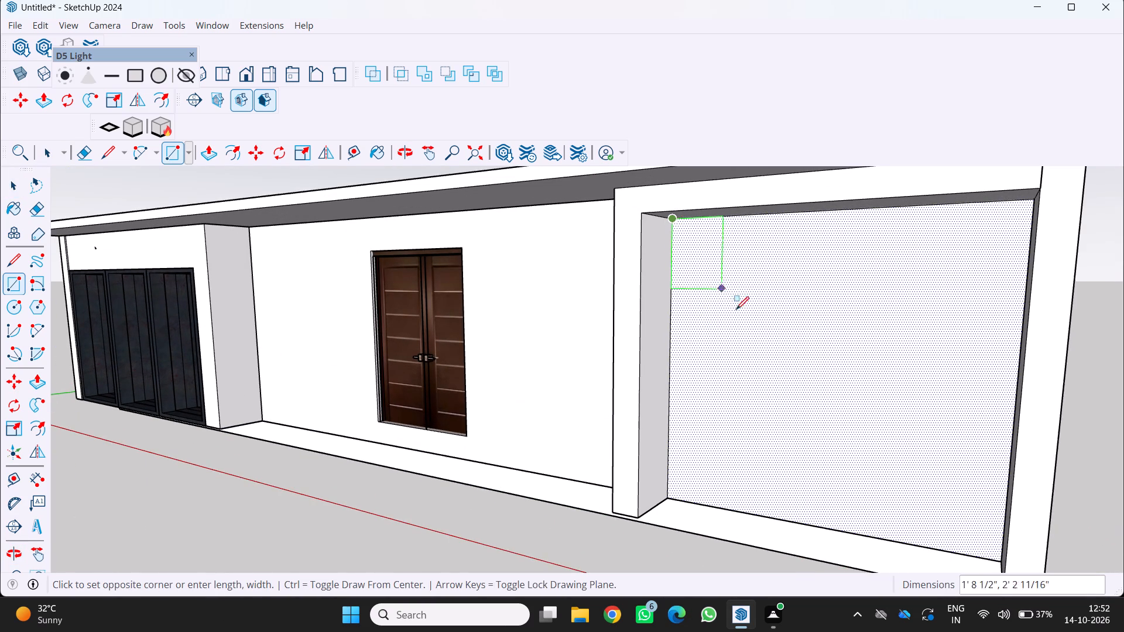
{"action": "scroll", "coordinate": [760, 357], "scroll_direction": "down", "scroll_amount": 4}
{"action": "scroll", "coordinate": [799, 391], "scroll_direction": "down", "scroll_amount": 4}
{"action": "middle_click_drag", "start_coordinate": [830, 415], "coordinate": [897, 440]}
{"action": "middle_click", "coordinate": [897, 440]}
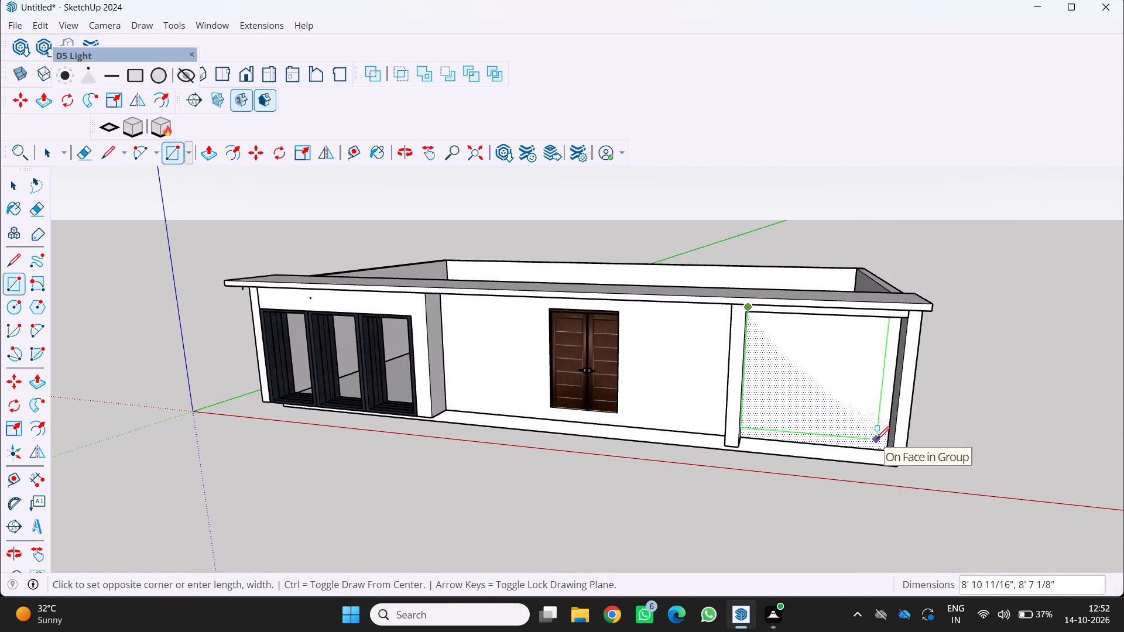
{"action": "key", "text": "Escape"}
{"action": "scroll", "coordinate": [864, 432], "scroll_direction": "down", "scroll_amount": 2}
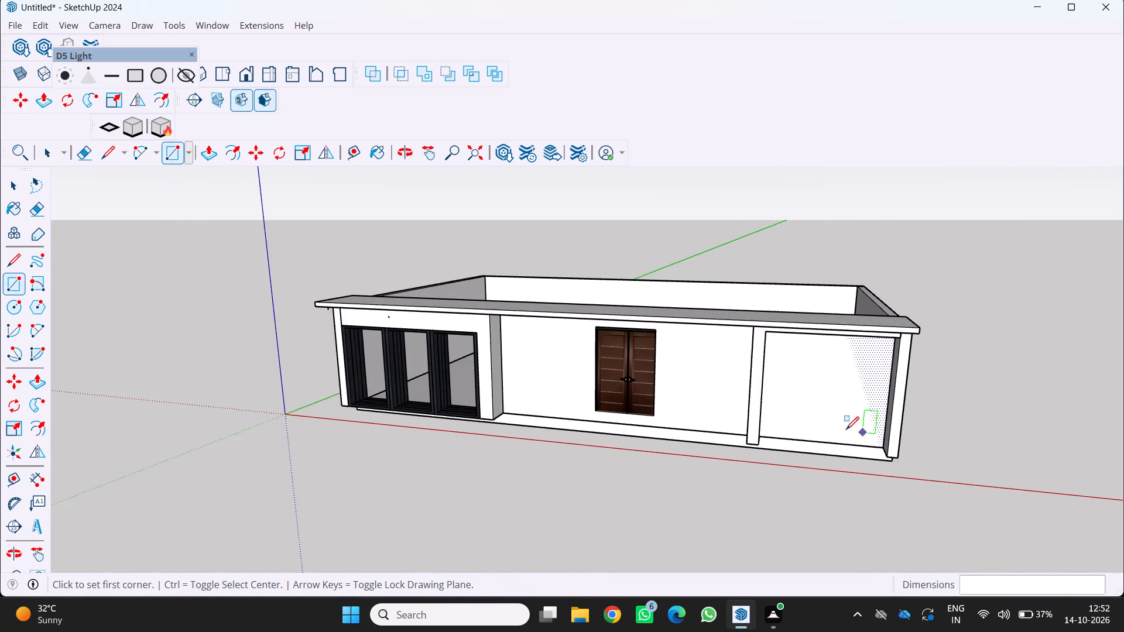
Draw a window rectangle about 3' 11" by 3' 8 13/16" on the wall panel inside the projecting frame.
{"action": "middle_click_drag", "start_coordinate": [837, 428], "coordinate": [787, 403]}
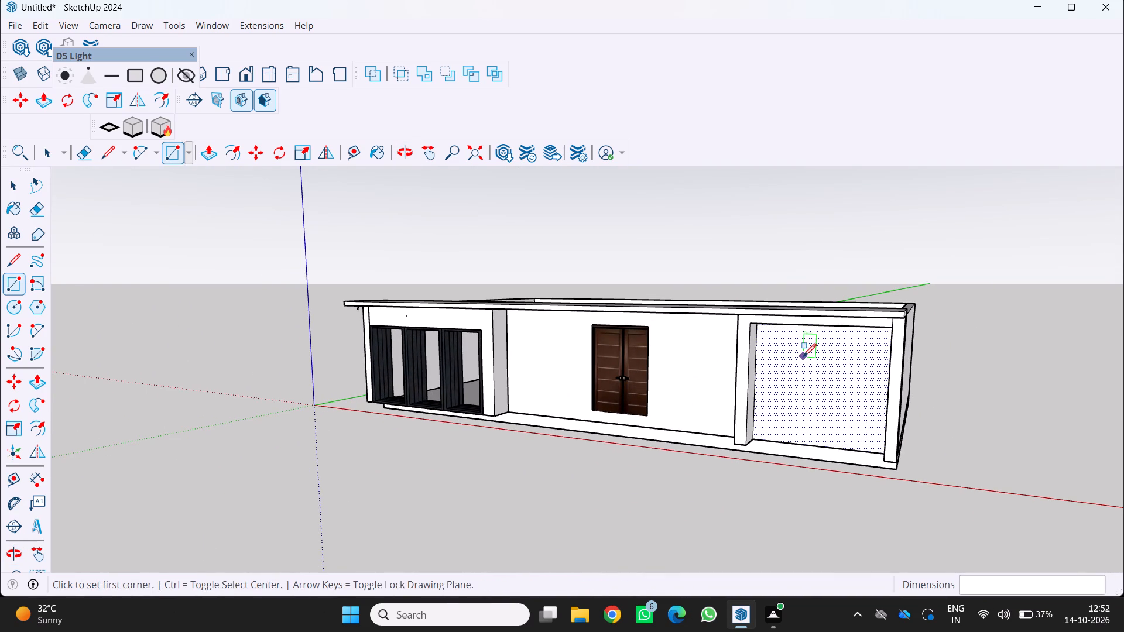
{"action": "left_click", "coordinate": [803, 353]}
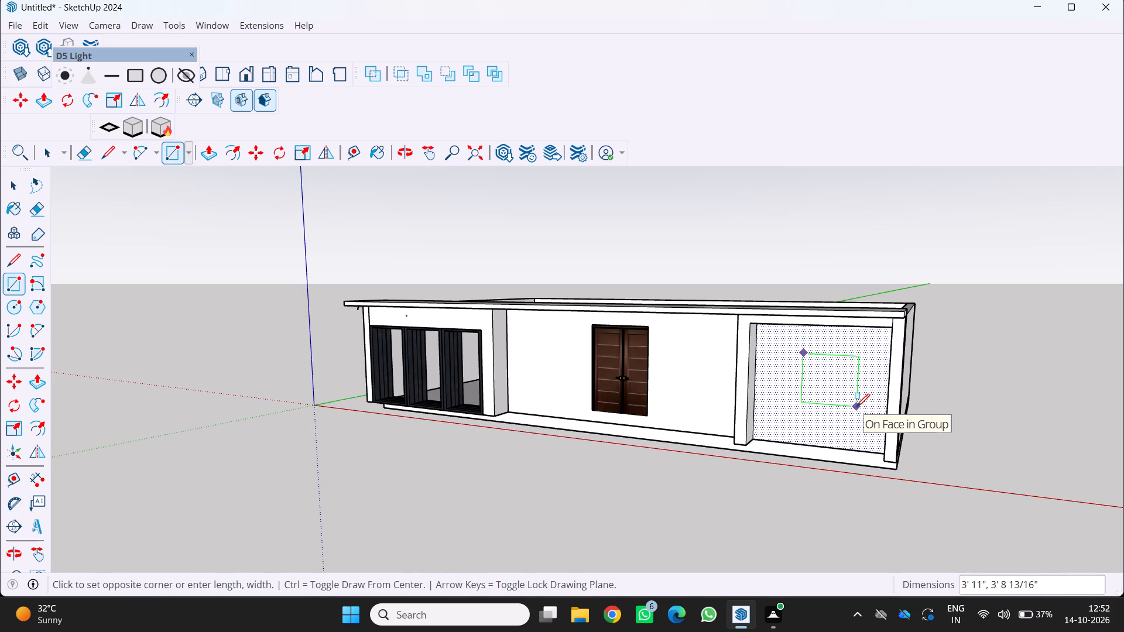
{"action": "left_click", "coordinate": [856, 407]}
{"action": "middle_click_drag", "start_coordinate": [669, 441], "coordinate": [838, 465]}
{"action": "key", "text": "space"}
{"action": "middle_click_drag", "start_coordinate": [596, 519], "coordinate": [449, 485]}
{"action": "scroll", "coordinate": [805, 493], "scroll_direction": "up", "scroll_amount": 2}
{"action": "scroll", "coordinate": [837, 455], "scroll_direction": "down", "scroll_amount": 2}
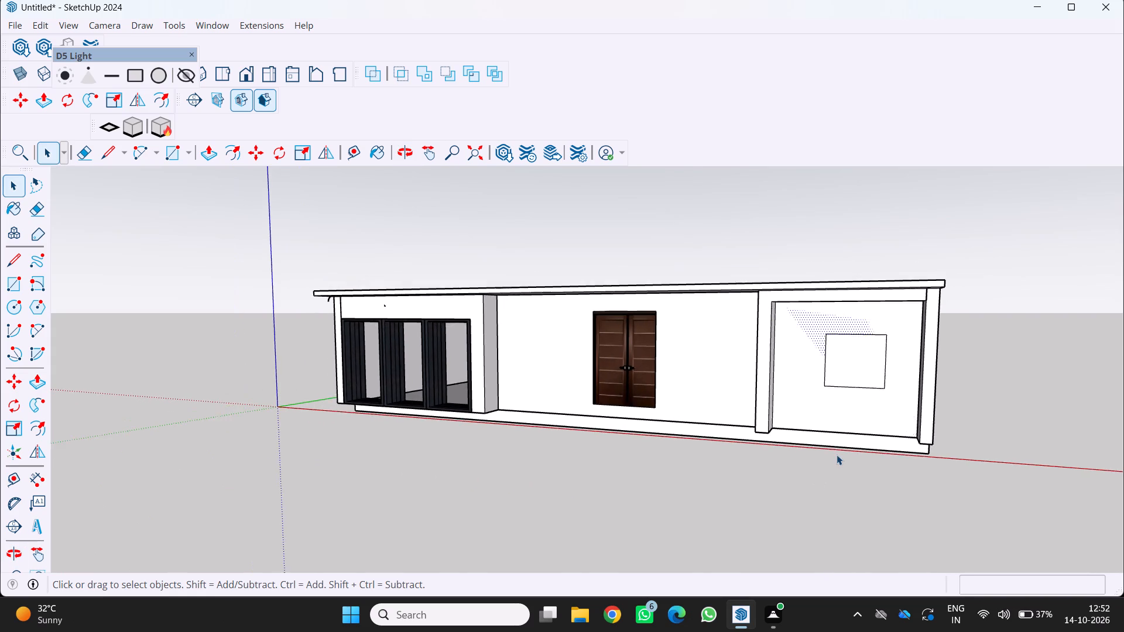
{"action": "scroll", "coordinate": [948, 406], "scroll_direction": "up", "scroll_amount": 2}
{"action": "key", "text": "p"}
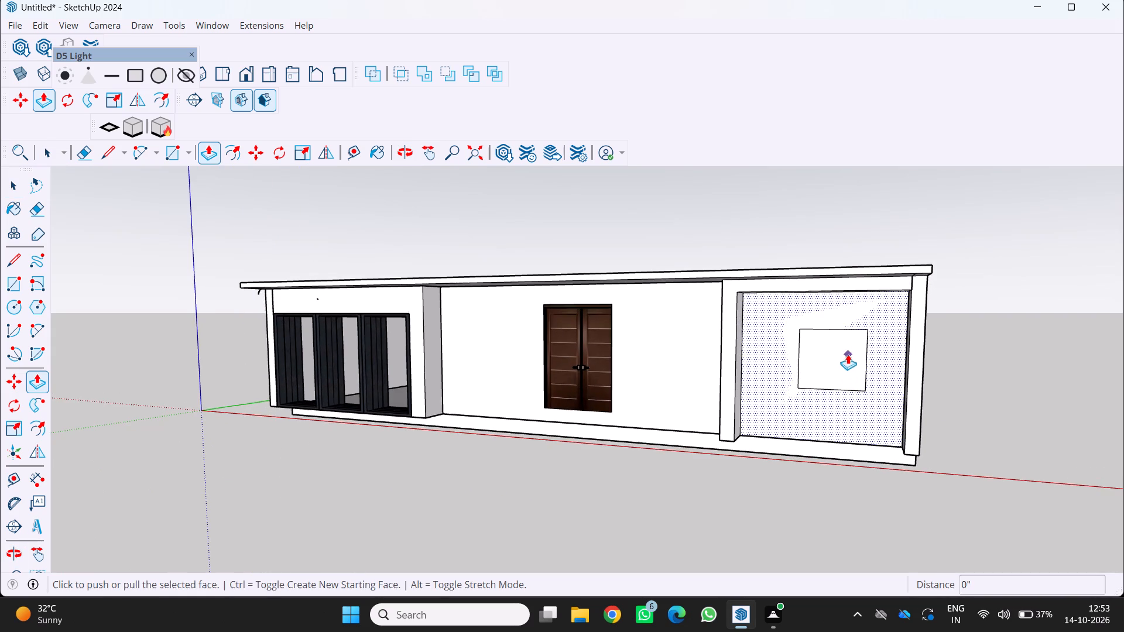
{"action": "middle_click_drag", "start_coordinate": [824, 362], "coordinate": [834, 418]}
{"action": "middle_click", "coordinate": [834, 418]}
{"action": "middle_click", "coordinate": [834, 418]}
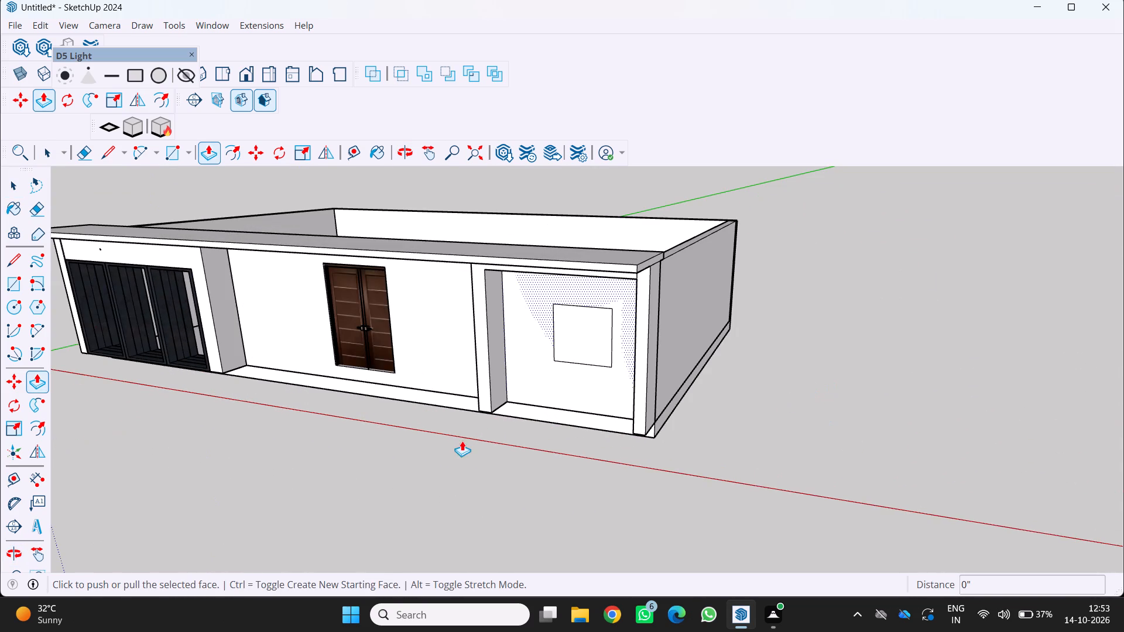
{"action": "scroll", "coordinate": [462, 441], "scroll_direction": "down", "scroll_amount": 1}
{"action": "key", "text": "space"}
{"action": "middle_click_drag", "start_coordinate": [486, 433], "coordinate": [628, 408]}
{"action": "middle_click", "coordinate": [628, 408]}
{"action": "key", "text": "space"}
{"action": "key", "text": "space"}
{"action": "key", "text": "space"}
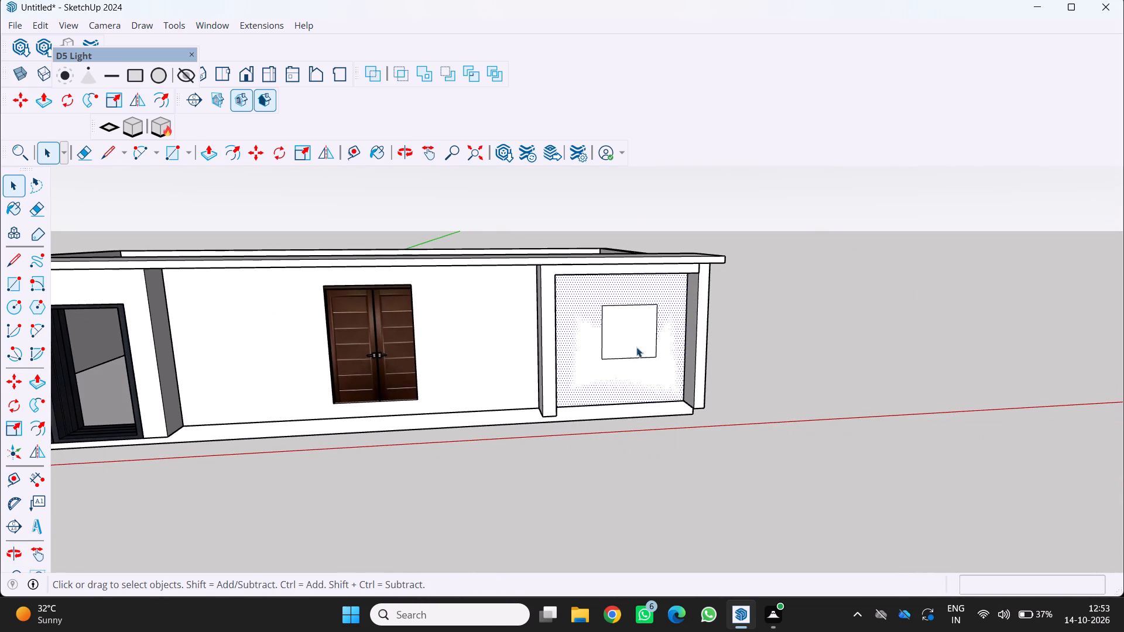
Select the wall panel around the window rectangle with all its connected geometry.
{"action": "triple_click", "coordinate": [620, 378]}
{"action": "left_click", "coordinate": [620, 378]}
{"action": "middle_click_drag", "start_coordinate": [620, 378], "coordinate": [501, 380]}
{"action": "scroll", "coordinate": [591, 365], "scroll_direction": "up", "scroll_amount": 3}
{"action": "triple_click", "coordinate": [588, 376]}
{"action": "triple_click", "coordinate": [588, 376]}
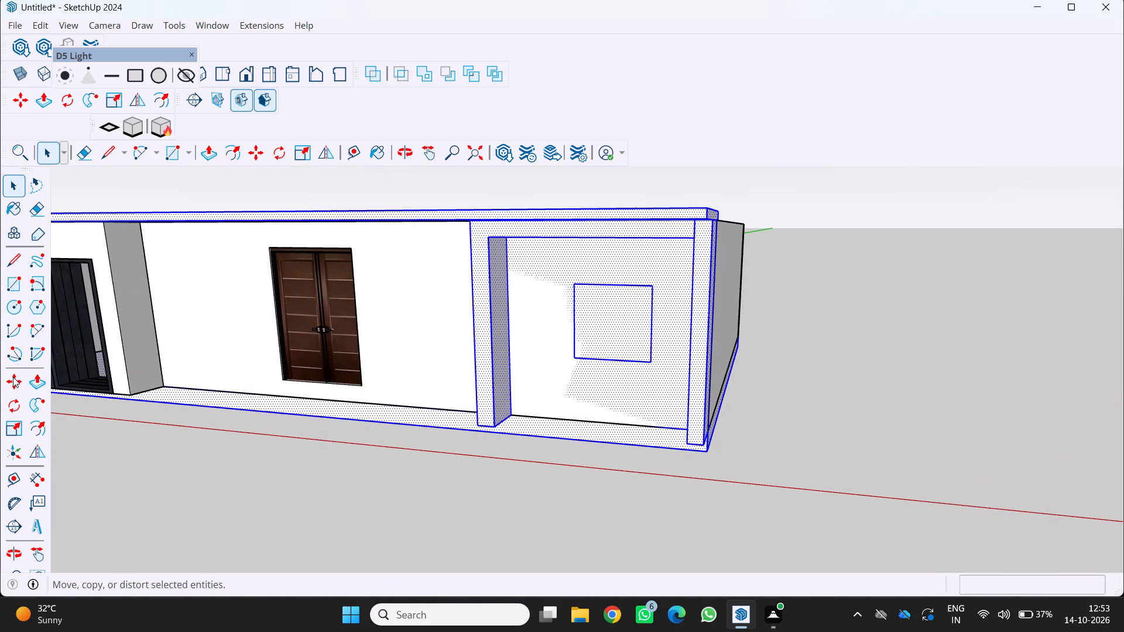
Retrace the window rectangle corner to corner with the Rectangle tool on the framed wall panel.
{"action": "left_click", "coordinate": [12, 285]}
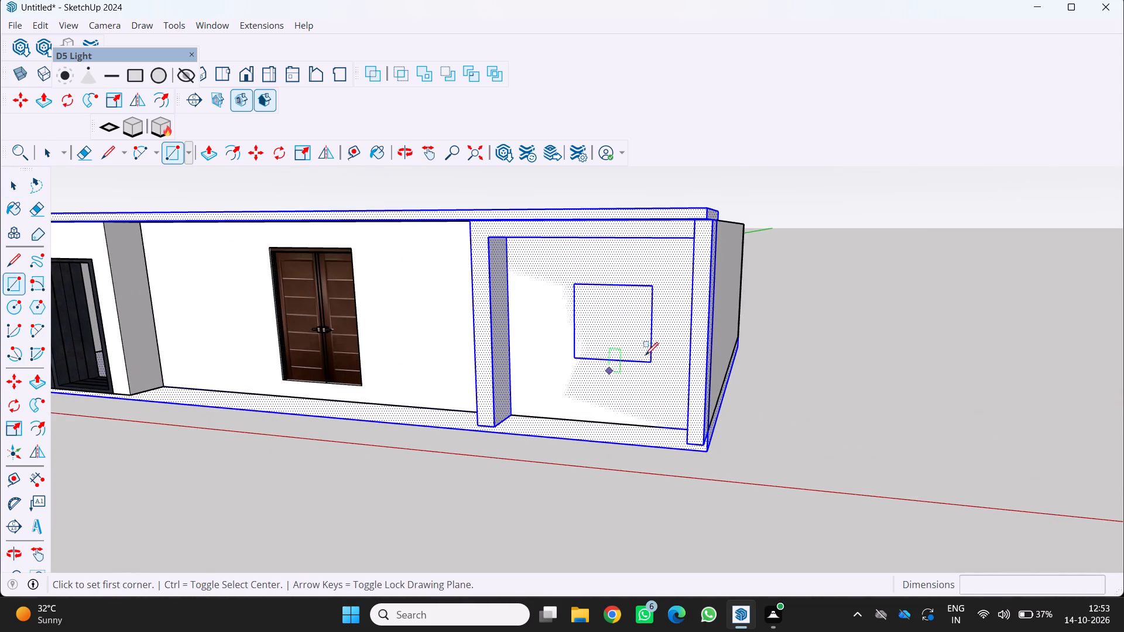
{"action": "scroll", "coordinate": [645, 357], "scroll_direction": "up", "scroll_amount": 3}
{"action": "left_click", "coordinate": [549, 260]}
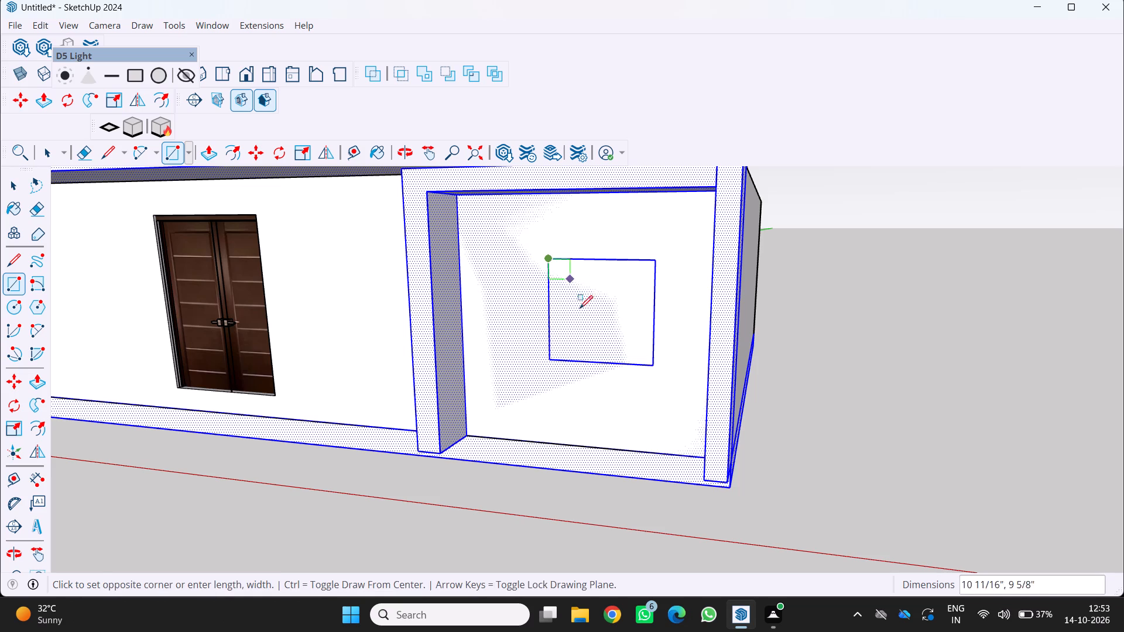
{"action": "left_click", "coordinate": [652, 367]}
Push/pull the window rectangle's face on the framed wall panel by about 3' 3 5/16".
{"action": "key", "text": "p"}
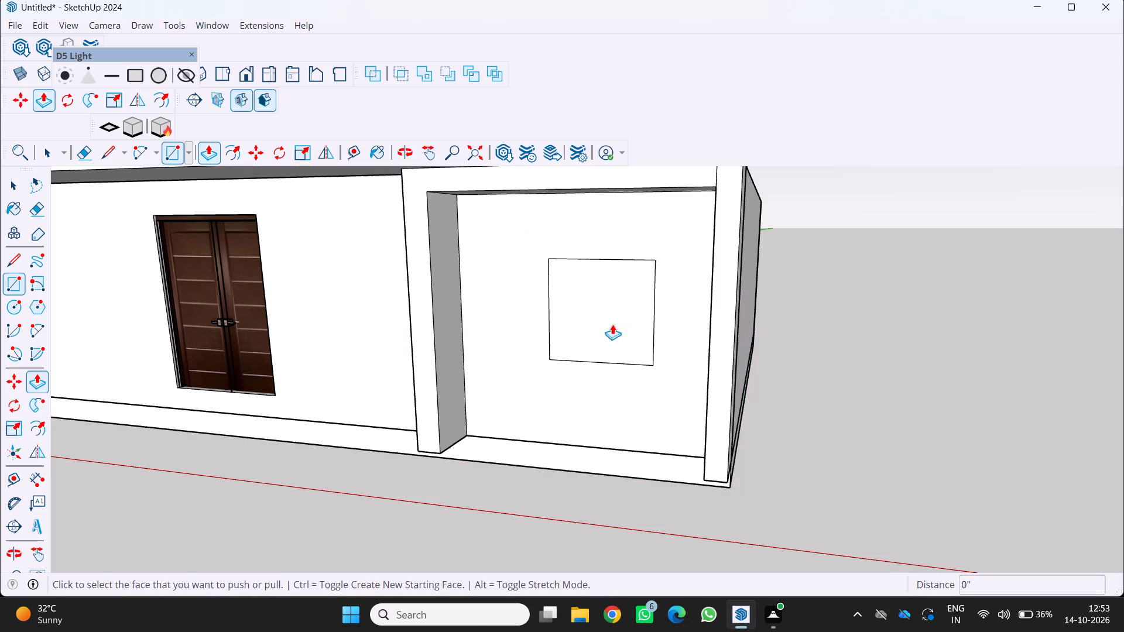
{"action": "left_click", "coordinate": [612, 321]}
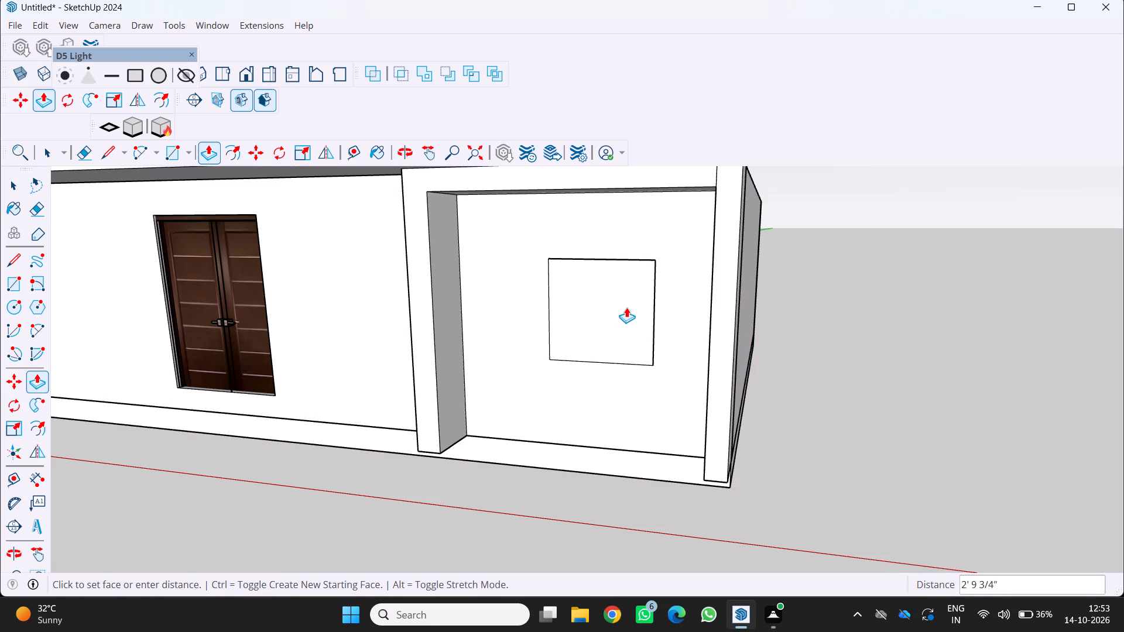
{"action": "middle_click_drag", "start_coordinate": [625, 305], "coordinate": [705, 361]}
{"action": "left_click", "coordinate": [599, 294]}
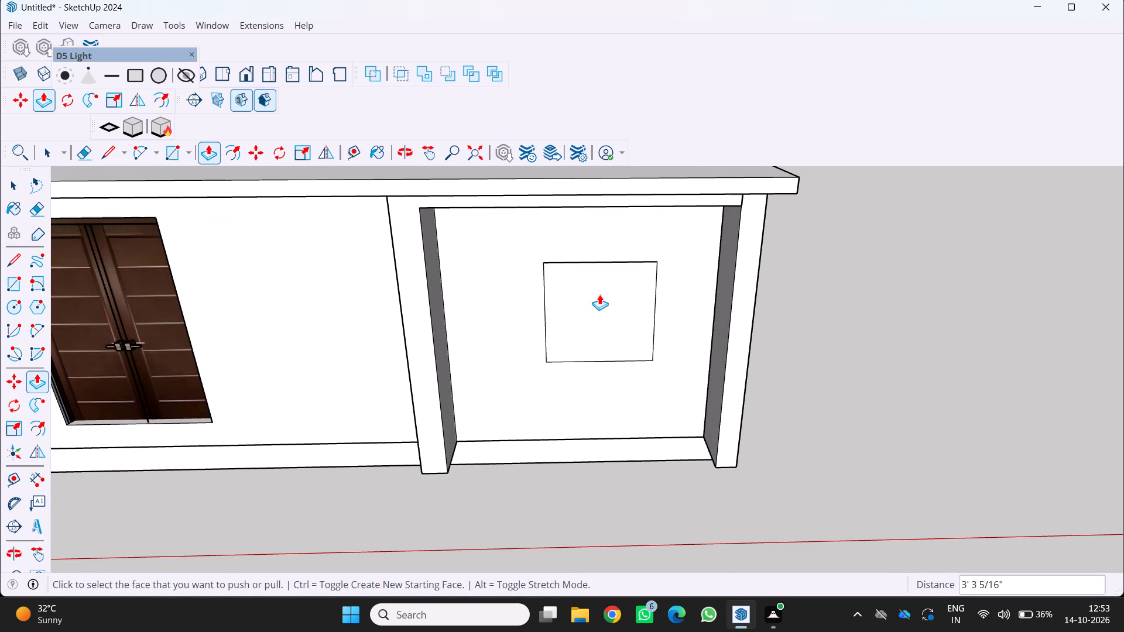
{"action": "key", "text": "space"}
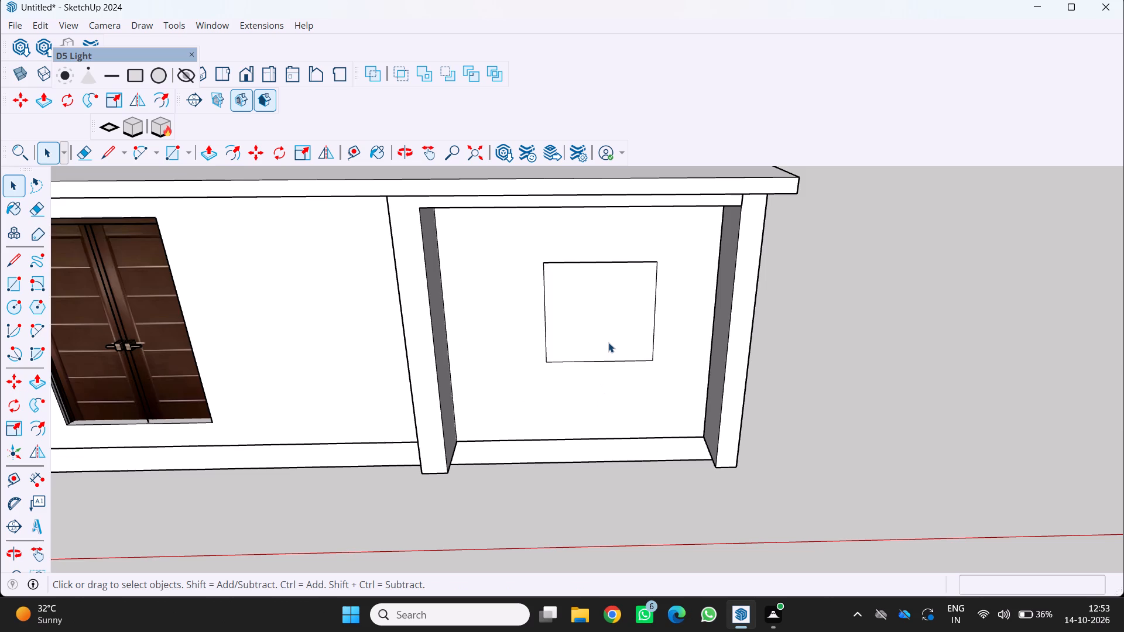
Open the wall group inside the projecting frame for editing and retrace the window rectangle corner to corner on its panel.
{"action": "triple_click", "coordinate": [608, 342]}
{"action": "left_click", "coordinate": [607, 341]}
{"action": "left_click", "coordinate": [607, 341]}
{"action": "middle_click_drag", "start_coordinate": [603, 339], "coordinate": [566, 286]}
{"action": "scroll", "coordinate": [566, 298], "scroll_direction": "up", "scroll_amount": 2}
{"action": "key", "text": "r"}
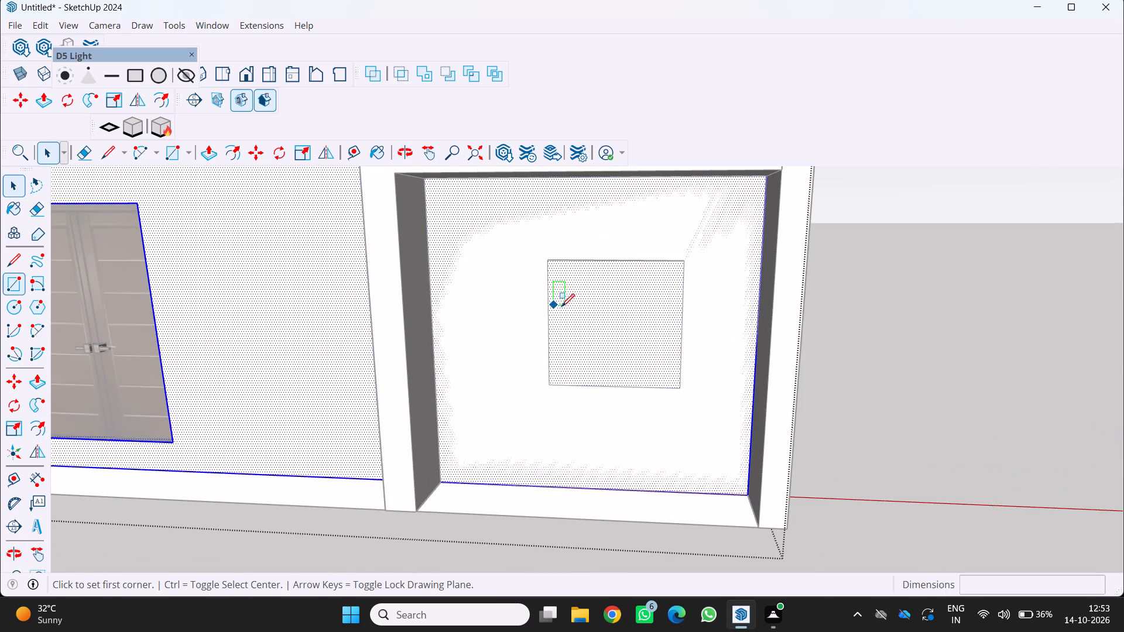
{"action": "left_click", "coordinate": [544, 257]}
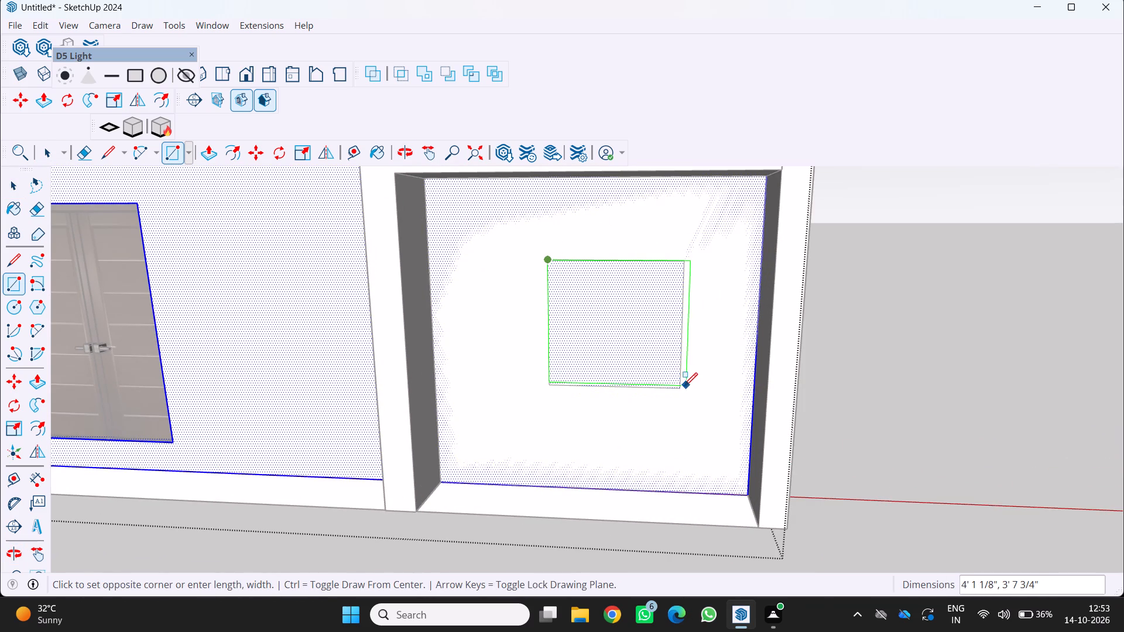
{"action": "left_click", "coordinate": [682, 387]}
Push/pull the window rectangle's face 9" through the framed wall to cut the window opening.
{"action": "key", "text": "p"}
{"action": "left_click", "coordinate": [638, 324]}
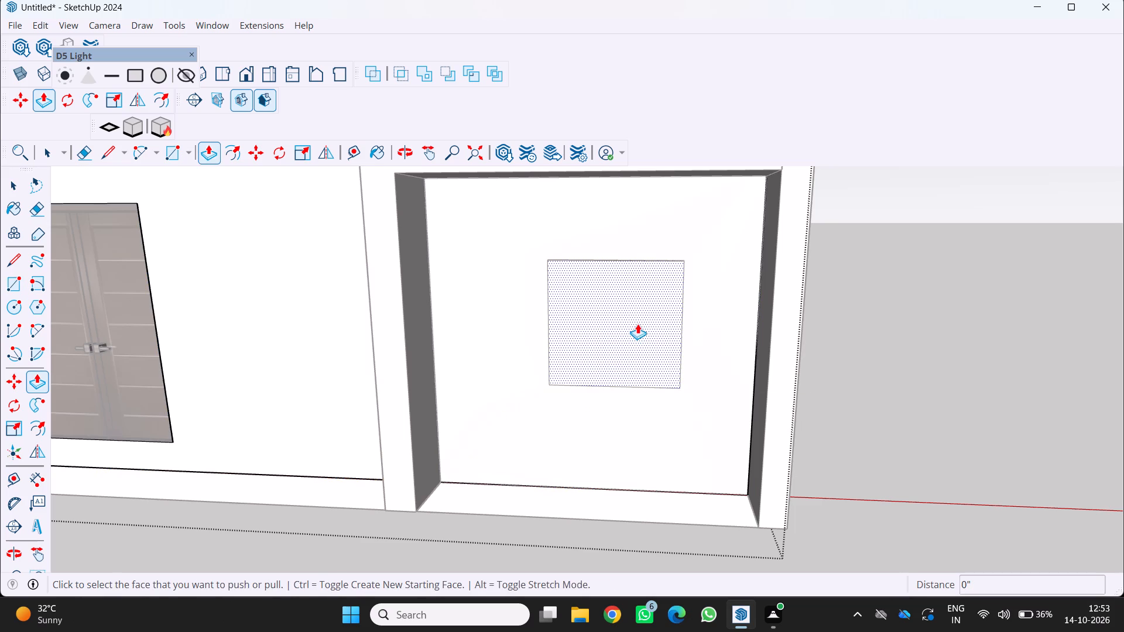
{"action": "left_click", "coordinate": [632, 280]}
{"action": "scroll", "coordinate": [606, 315], "scroll_direction": "down", "scroll_amount": 5}
{"action": "middle_click_drag", "start_coordinate": [606, 315], "coordinate": [611, 310]}
{"action": "scroll", "coordinate": [609, 311], "scroll_direction": "up", "scroll_amount": 1}
{"action": "middle_click_drag", "start_coordinate": [611, 310], "coordinate": [647, 241]}
{"action": "scroll", "coordinate": [649, 239], "scroll_direction": "down", "scroll_amount": 5}
{"action": "middle_click_drag", "start_coordinate": [645, 245], "coordinate": [642, 331]}
{"action": "scroll", "coordinate": [620, 312], "scroll_direction": "down", "scroll_amount": 4}
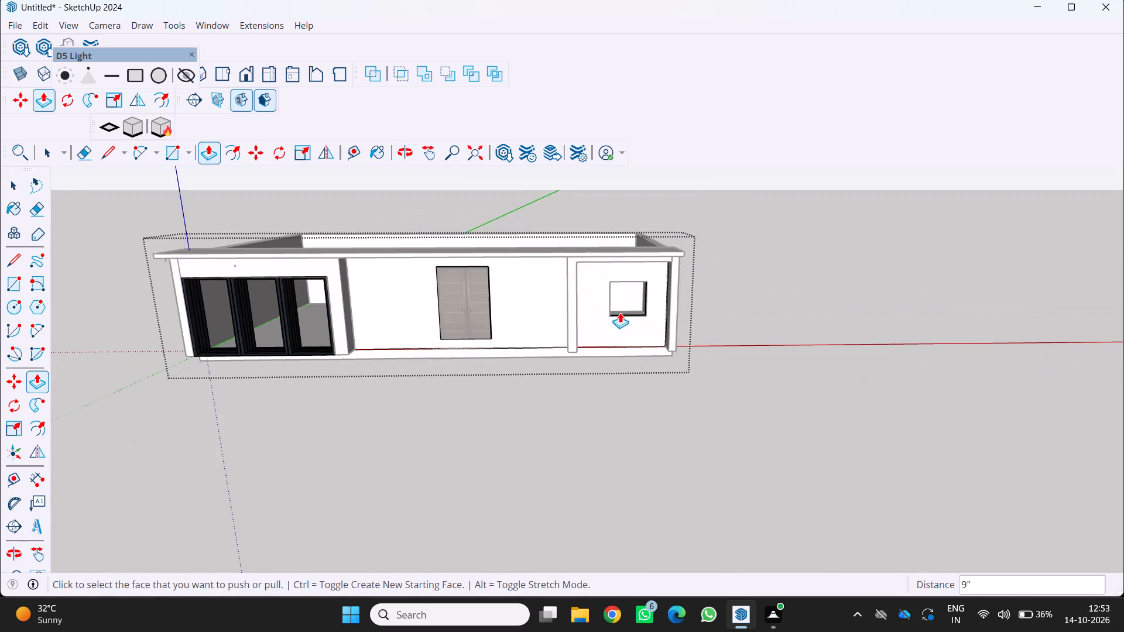
{"action": "scroll", "coordinate": [674, 242], "scroll_direction": "up", "scroll_amount": 6}
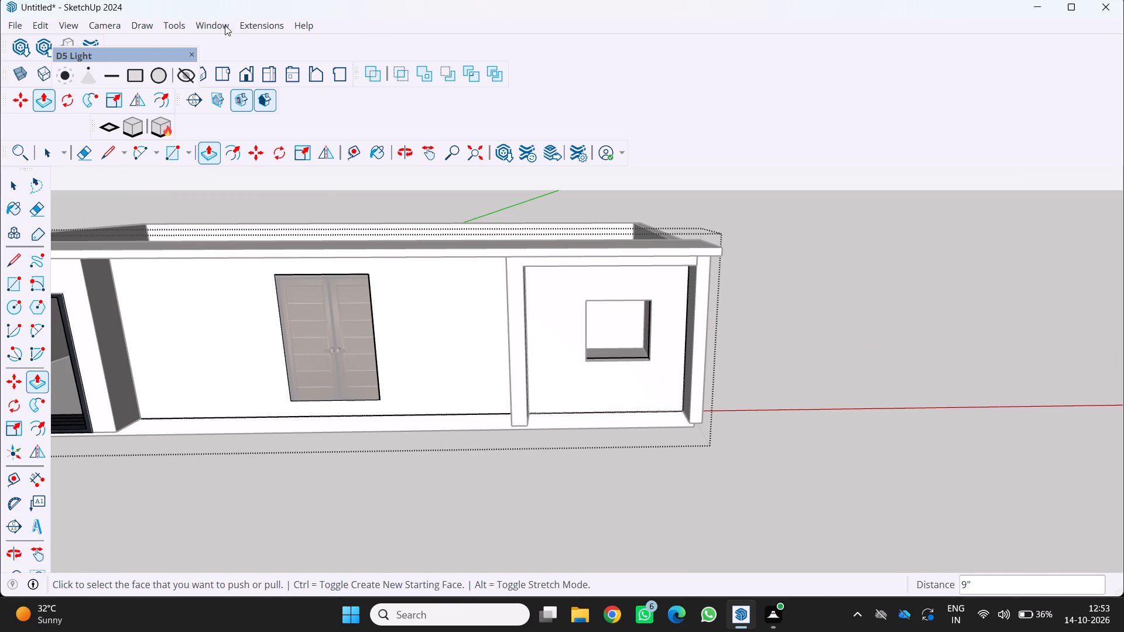
Open 3D Warehouse and browse the "window" models for one that suits the new wall opening.
{"action": "left_click", "coordinate": [207, 26]}
{"action": "left_click", "coordinate": [239, 137]}
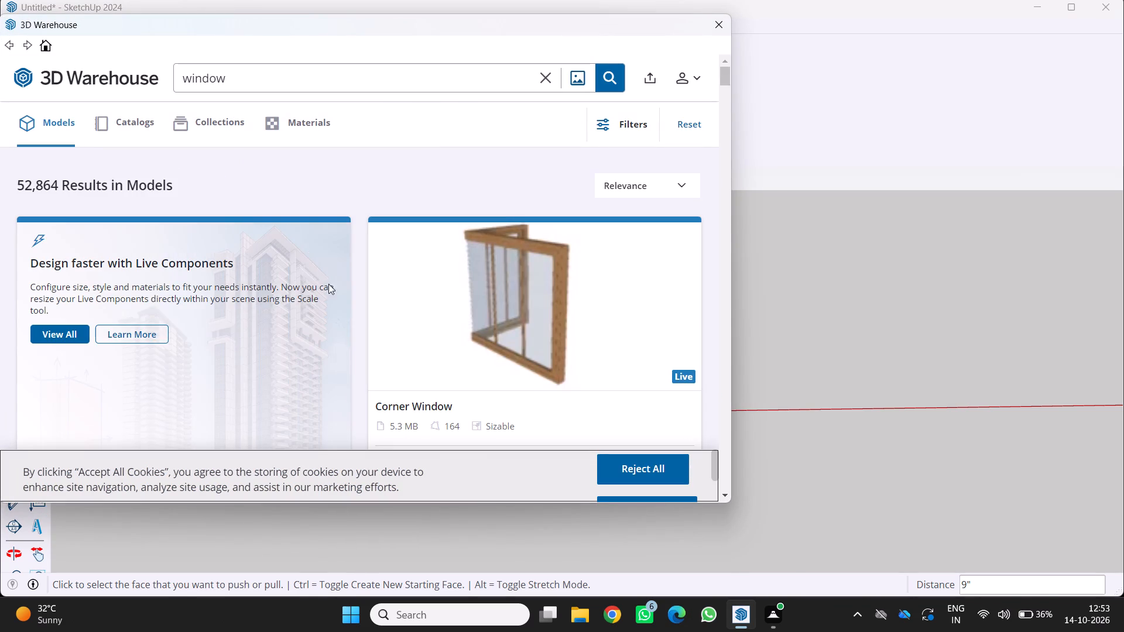
{"action": "scroll", "coordinate": [336, 300], "scroll_direction": "down", "scroll_amount": 17}
{"action": "scroll", "coordinate": [341, 323], "scroll_direction": "down", "scroll_amount": 4}
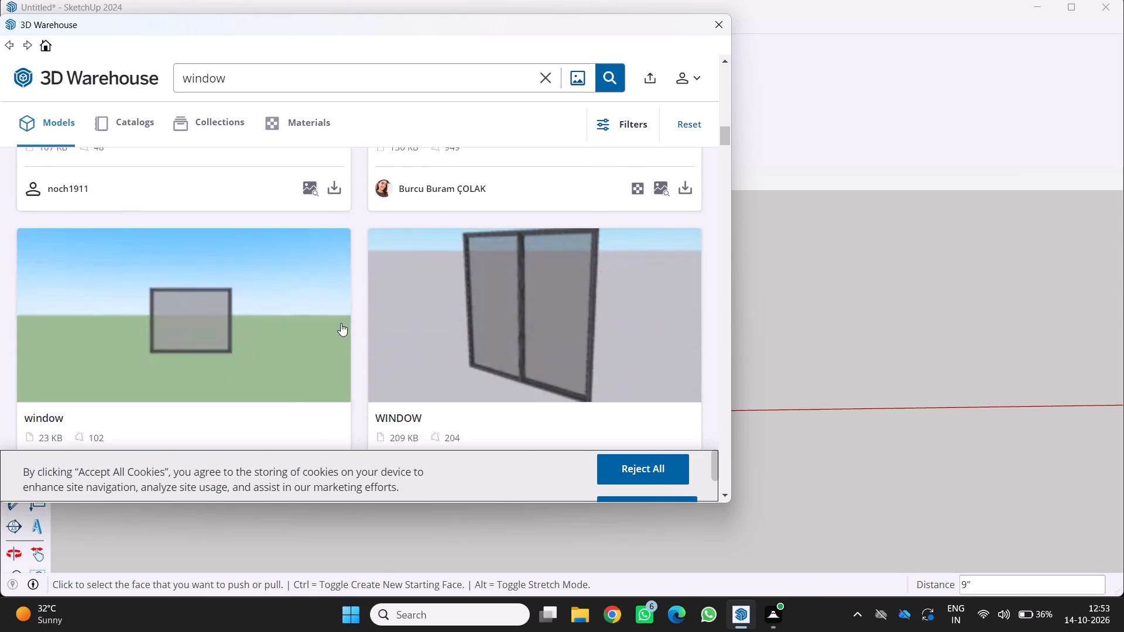
{"action": "scroll", "coordinate": [341, 323], "scroll_direction": "down", "scroll_amount": 10}
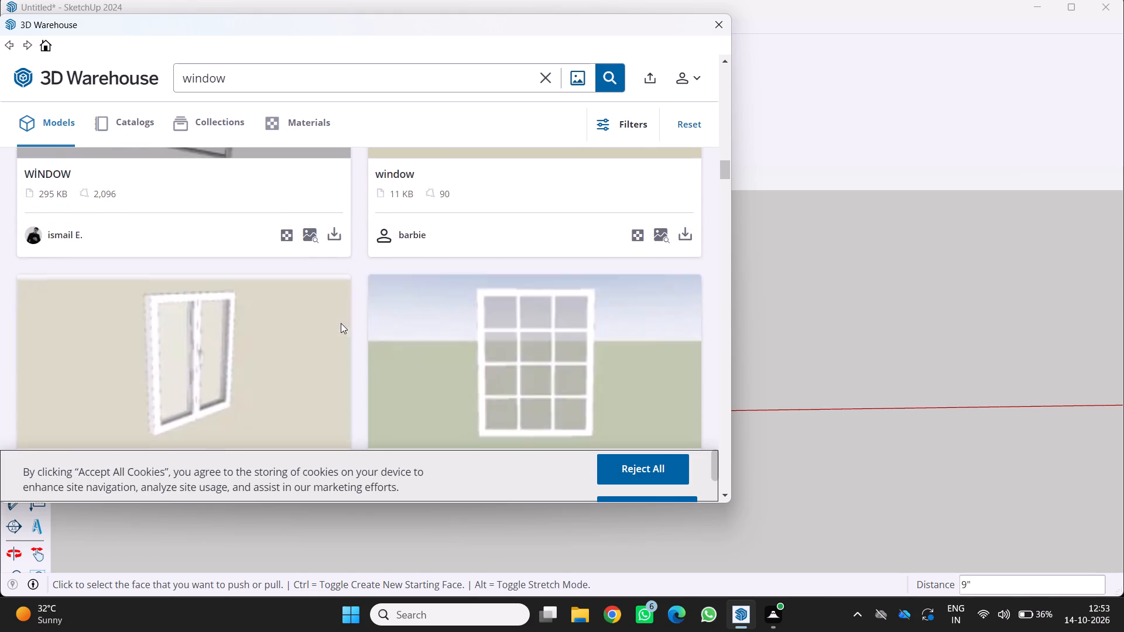
{"action": "scroll", "coordinate": [341, 323], "scroll_direction": "down", "scroll_amount": 10}
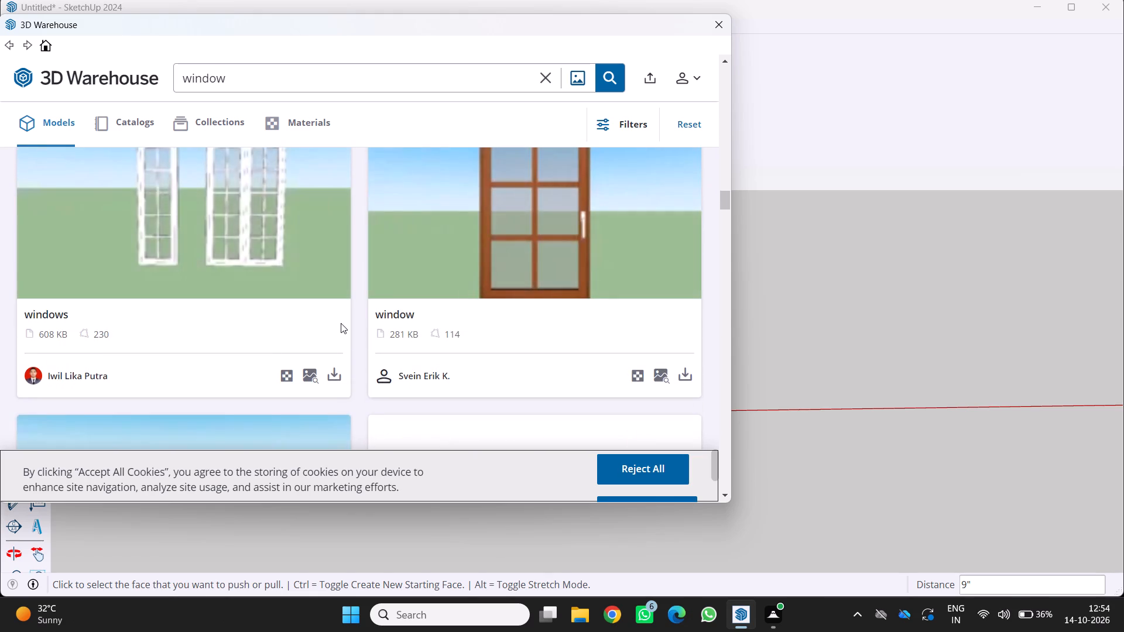
{"action": "scroll", "coordinate": [341, 323], "scroll_direction": "down", "scroll_amount": 8}
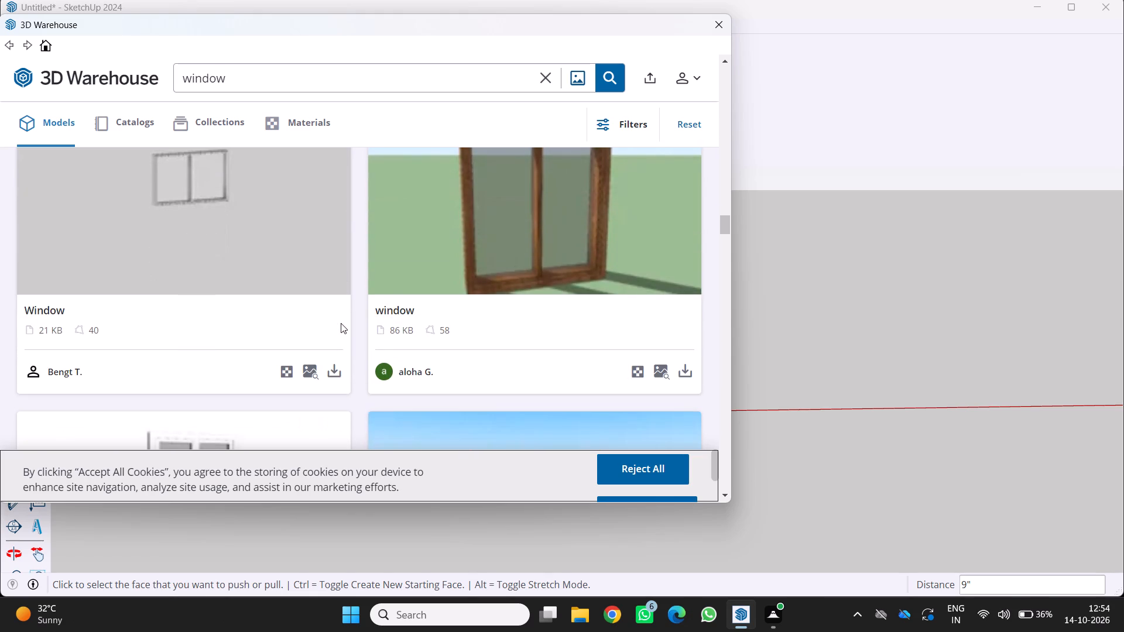
{"action": "scroll", "coordinate": [341, 323], "scroll_direction": "down", "scroll_amount": 10}
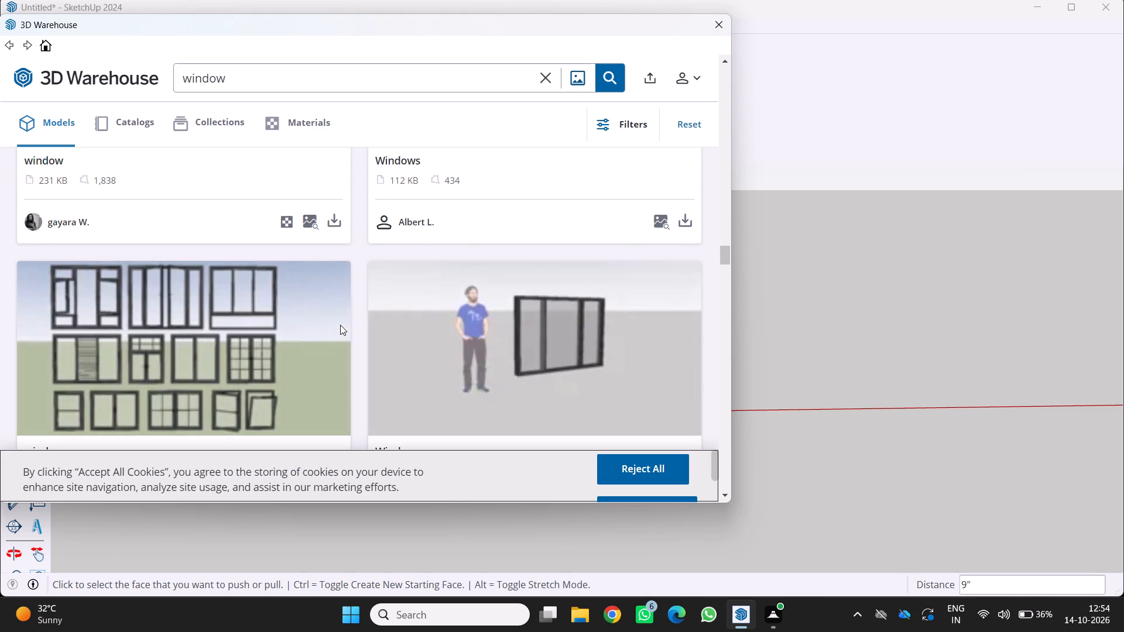
{"action": "scroll", "coordinate": [340, 325], "scroll_direction": "down", "scroll_amount": 10}
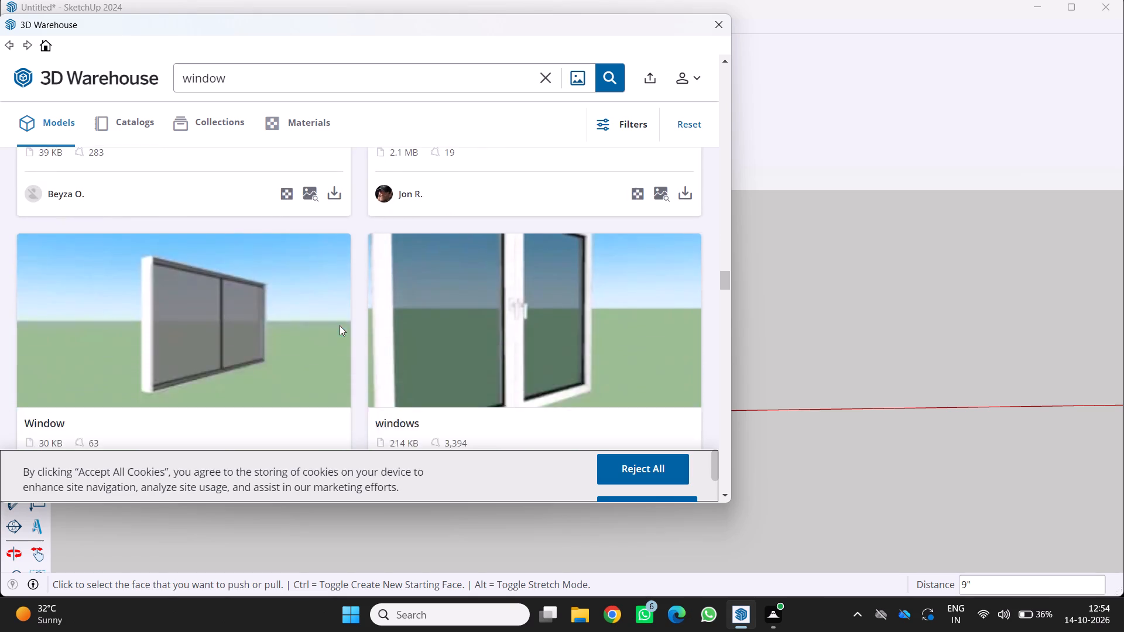
{"action": "scroll", "coordinate": [340, 325], "scroll_direction": "down", "scroll_amount": 10}
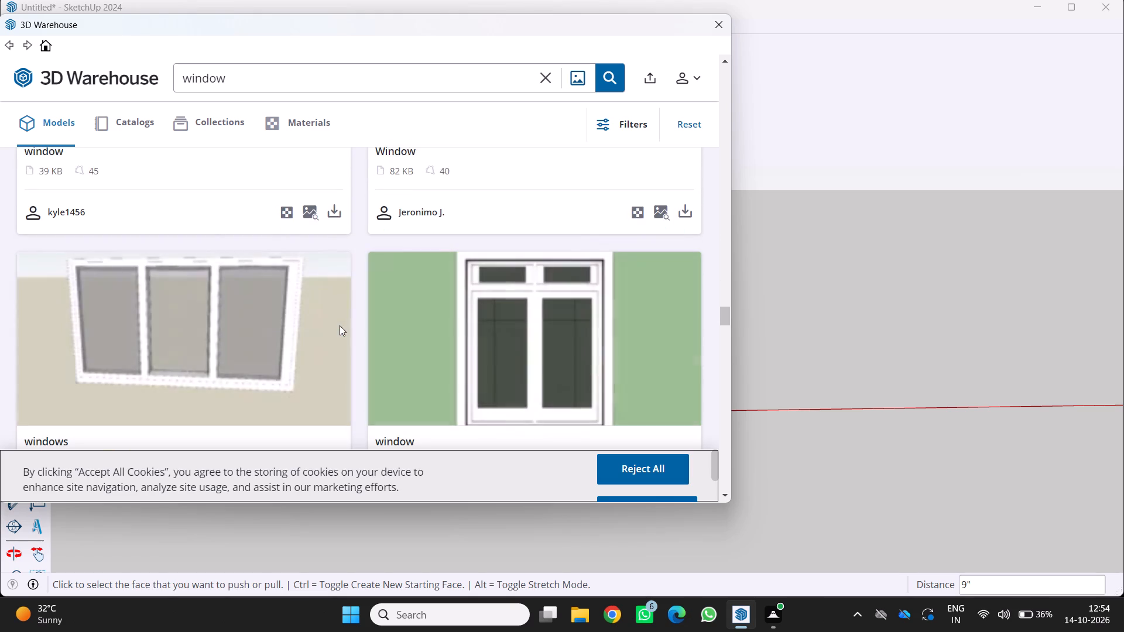
{"action": "scroll", "coordinate": [340, 325], "scroll_direction": "down", "scroll_amount": 11}
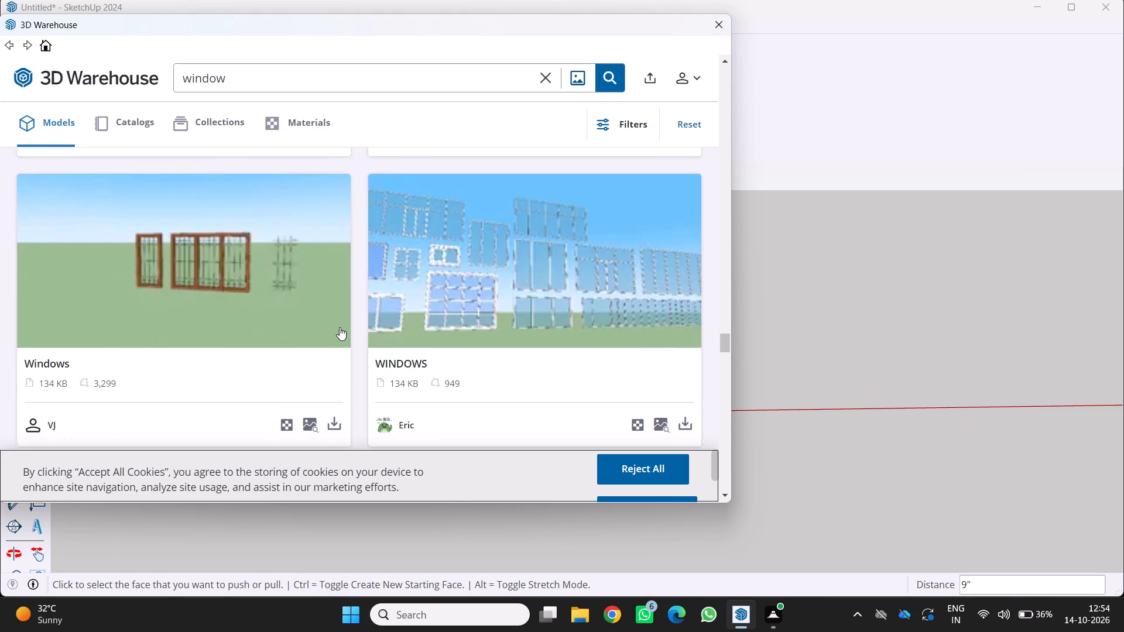
{"action": "scroll", "coordinate": [340, 327], "scroll_direction": "down", "scroll_amount": 10}
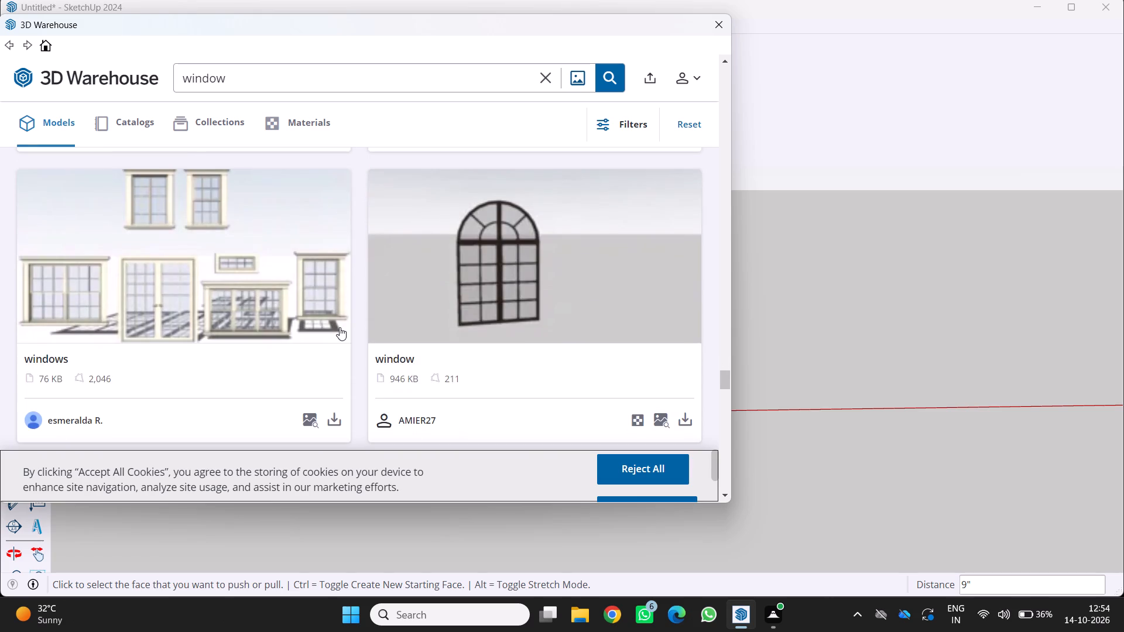
{"action": "scroll", "coordinate": [340, 327], "scroll_direction": "down", "scroll_amount": 11}
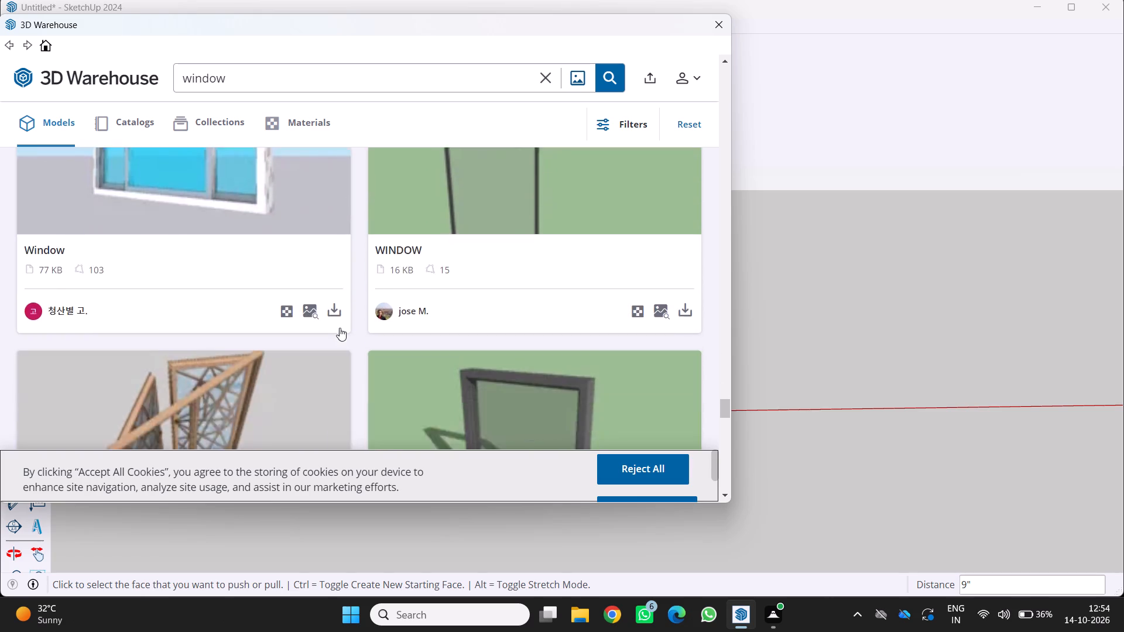
{"action": "scroll", "coordinate": [340, 328], "scroll_direction": "down", "scroll_amount": 9}
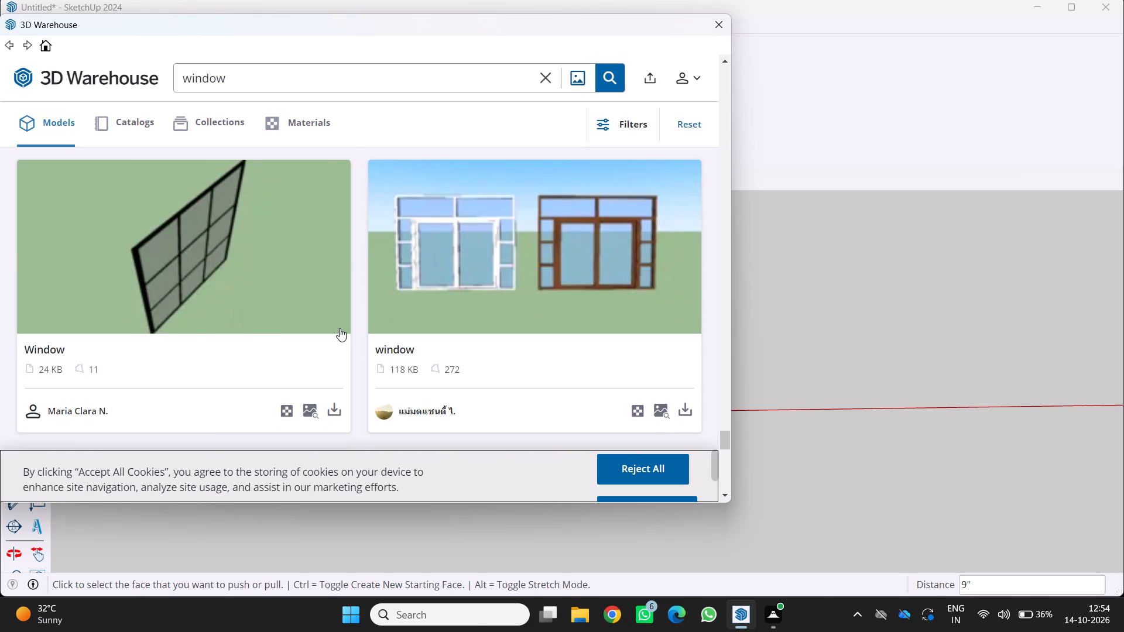
{"action": "scroll", "coordinate": [340, 328], "scroll_direction": "down", "scroll_amount": 9}
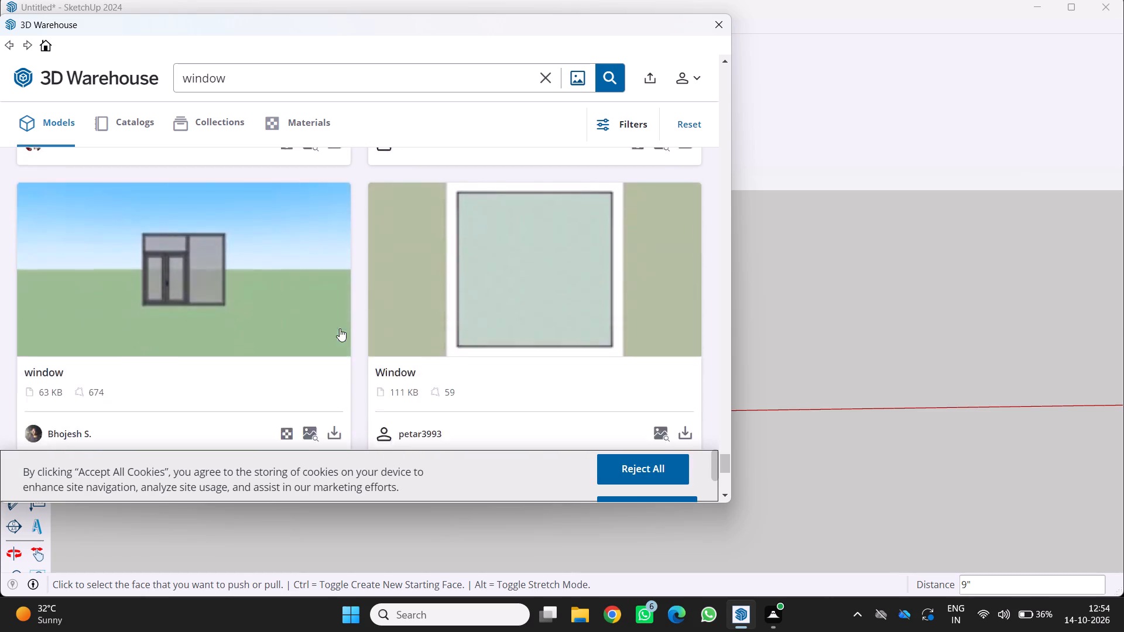
{"action": "scroll", "coordinate": [340, 328], "scroll_direction": "down", "scroll_amount": 7}
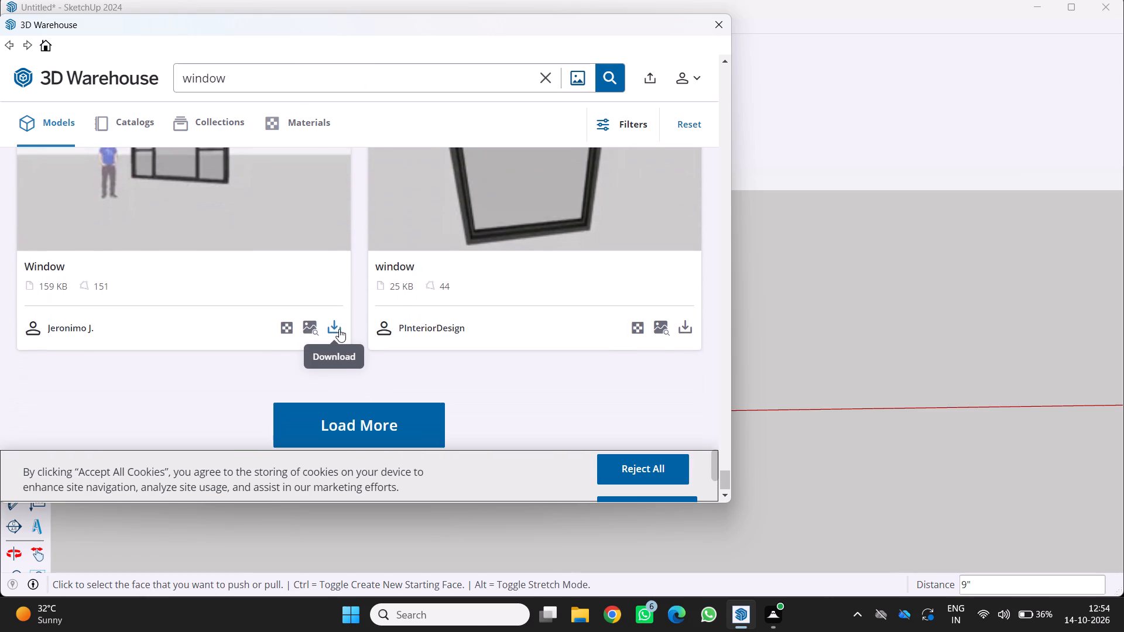
{"action": "scroll", "coordinate": [339, 329], "scroll_direction": "down", "scroll_amount": 2}
{"action": "scroll", "coordinate": [338, 329], "scroll_direction": "up", "scroll_amount": 14}
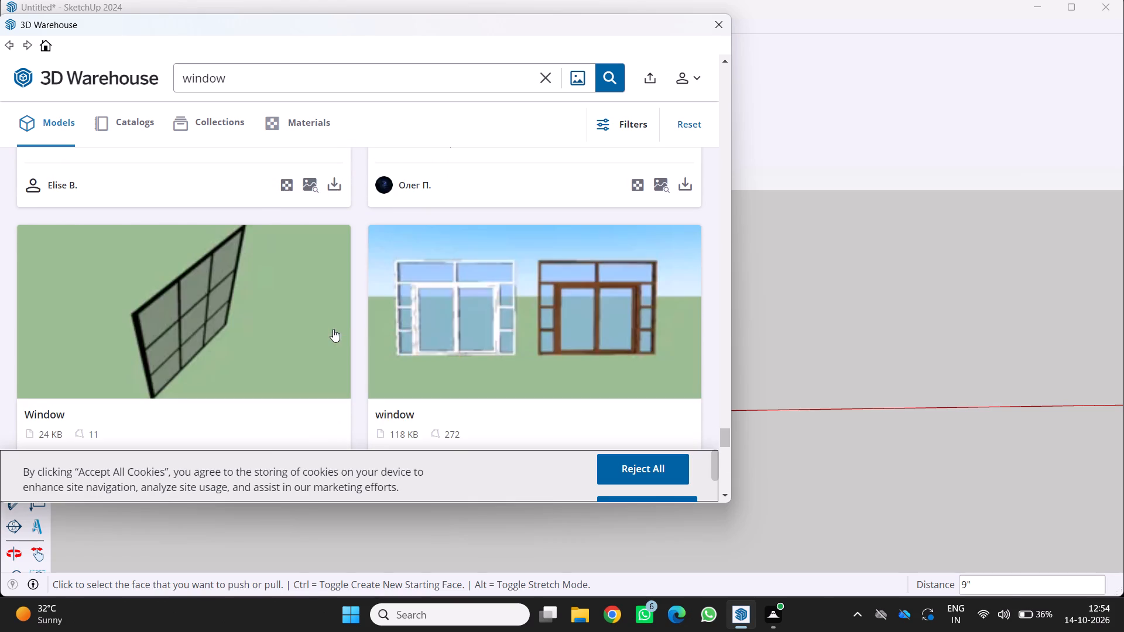
{"action": "scroll", "coordinate": [333, 329], "scroll_direction": "up", "scroll_amount": 4}
{"action": "scroll", "coordinate": [379, 304], "scroll_direction": "up", "scroll_amount": 12}
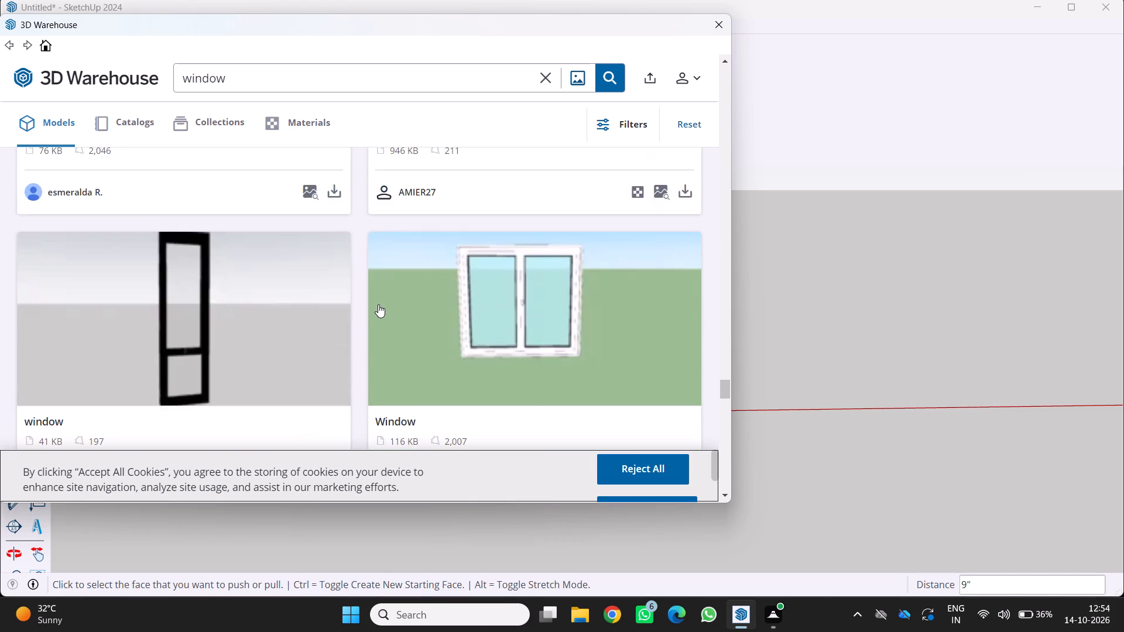
{"action": "scroll", "coordinate": [378, 304], "scroll_direction": "up", "scroll_amount": 14}
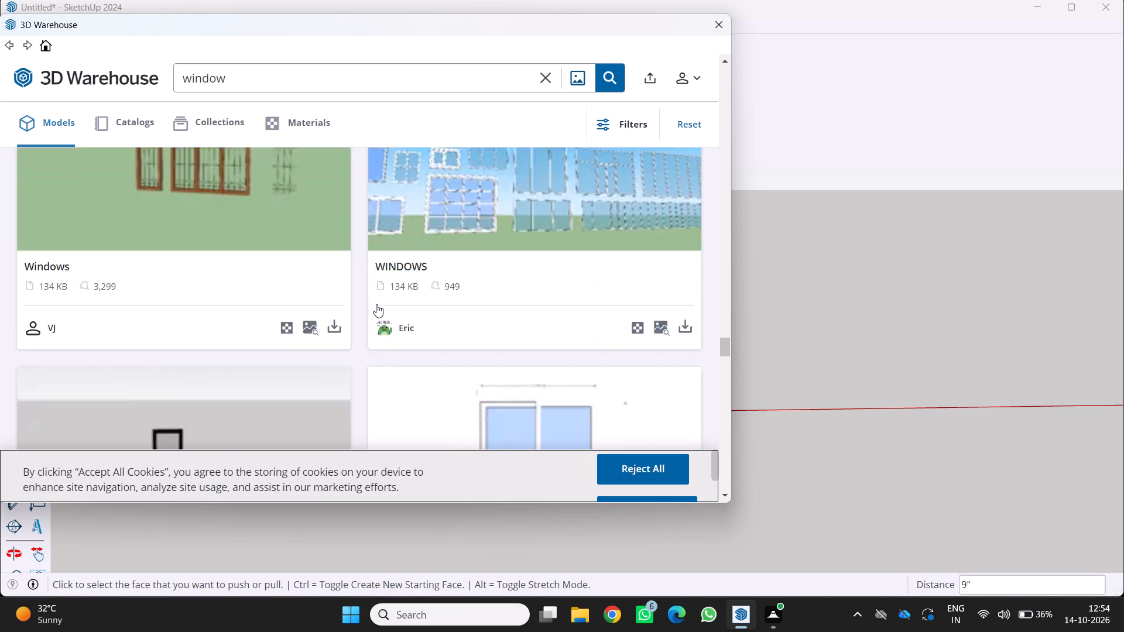
{"action": "scroll", "coordinate": [375, 304], "scroll_direction": "up", "scroll_amount": 14}
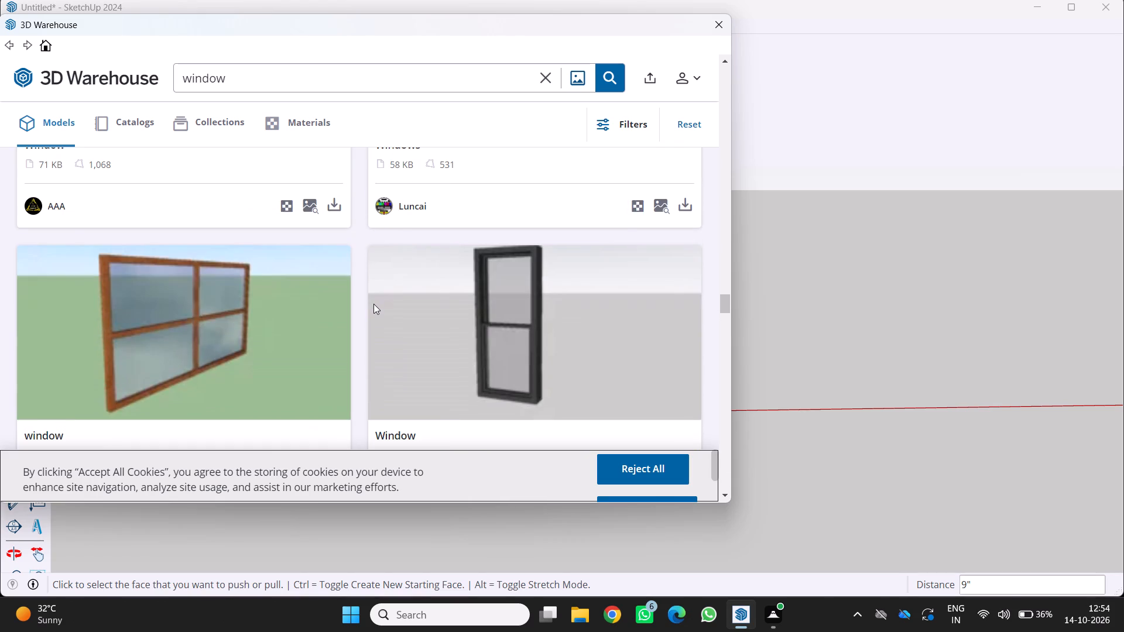
{"action": "scroll", "coordinate": [373, 304], "scroll_direction": "up", "scroll_amount": 7}
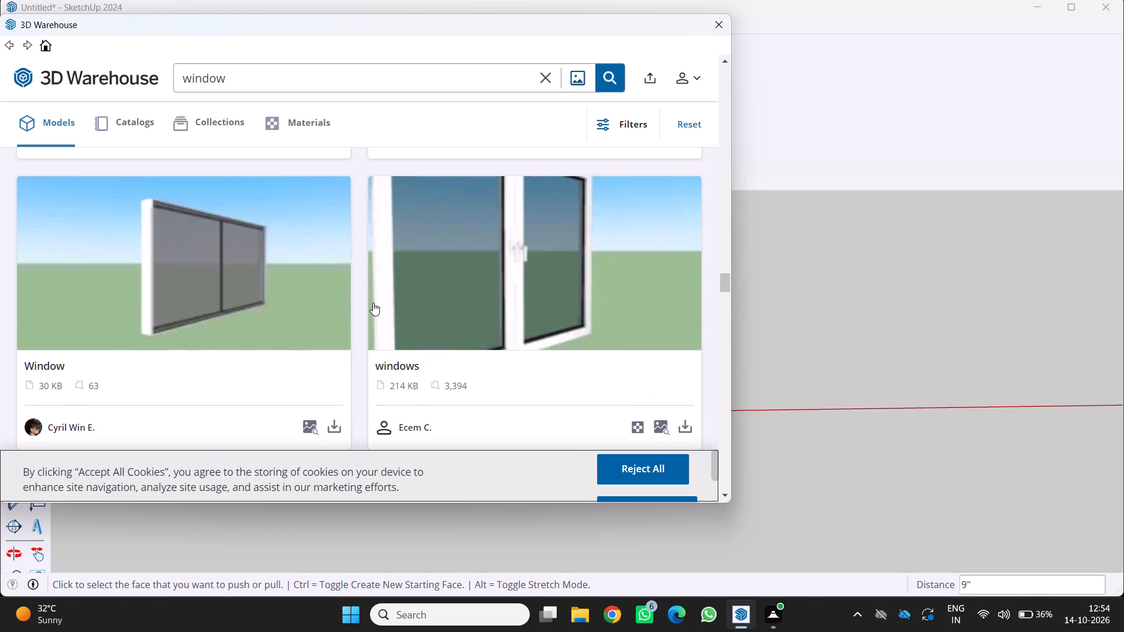
{"action": "scroll", "coordinate": [373, 303], "scroll_direction": "up", "scroll_amount": 9}
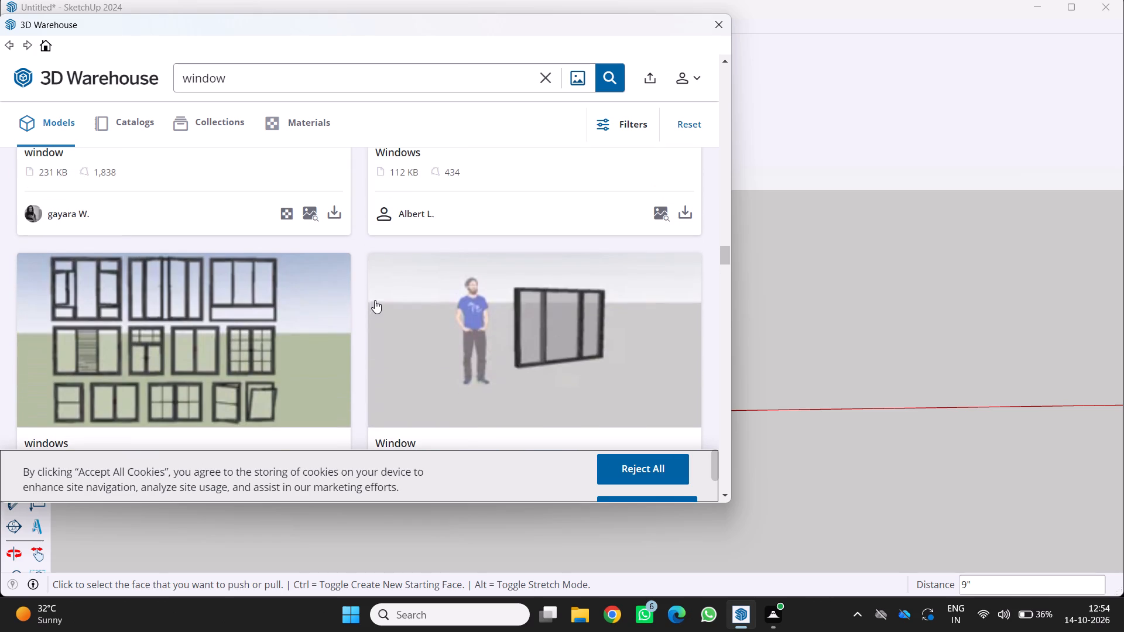
{"action": "scroll", "coordinate": [416, 271], "scroll_direction": "up", "scroll_amount": 11}
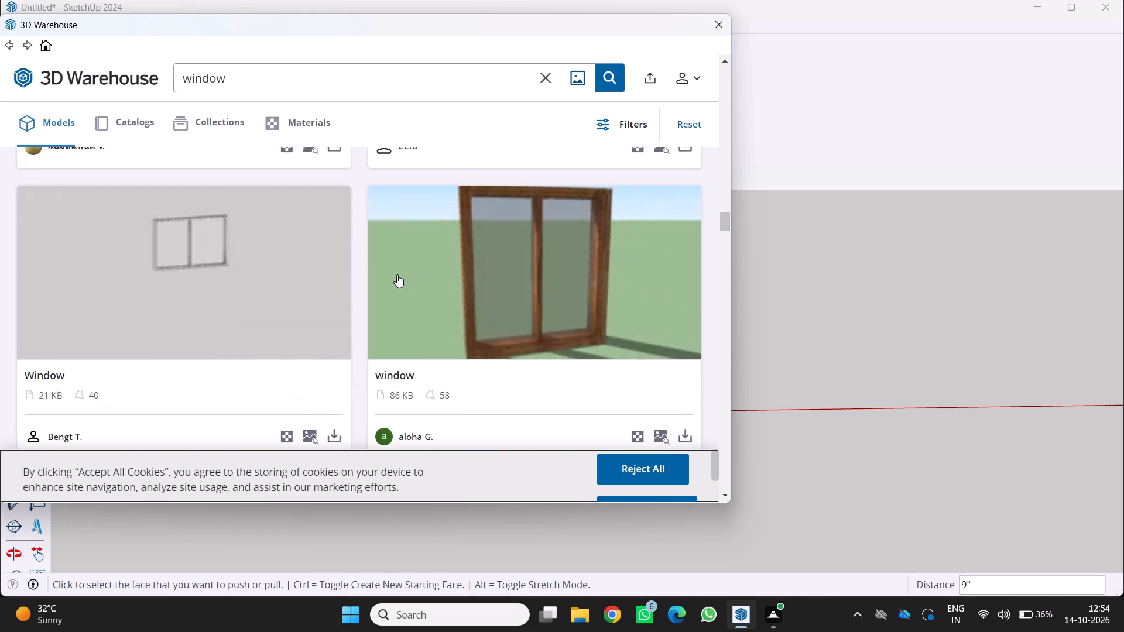
{"action": "scroll", "coordinate": [397, 274], "scroll_direction": "up", "scroll_amount": 2}
{"action": "scroll", "coordinate": [397, 274], "scroll_direction": "down", "scroll_amount": 4}
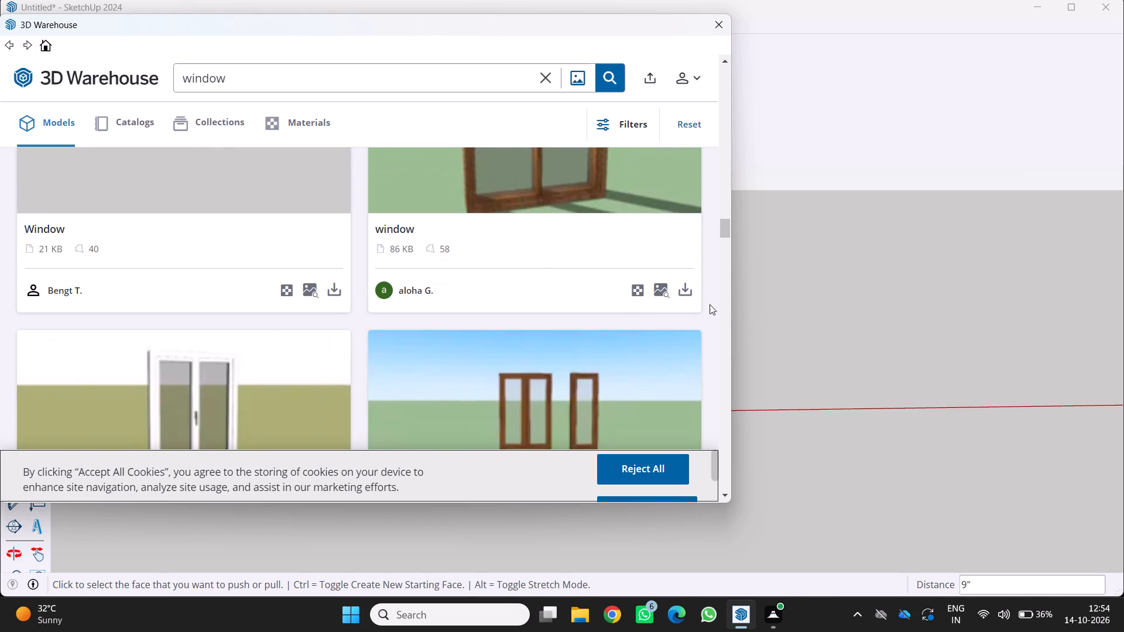
Download the 86 KB brown wooden two-pane window into the model and place it on the ground beside the framed wall.
{"action": "left_click", "coordinate": [686, 289]}
{"action": "left_click", "coordinate": [323, 278]}
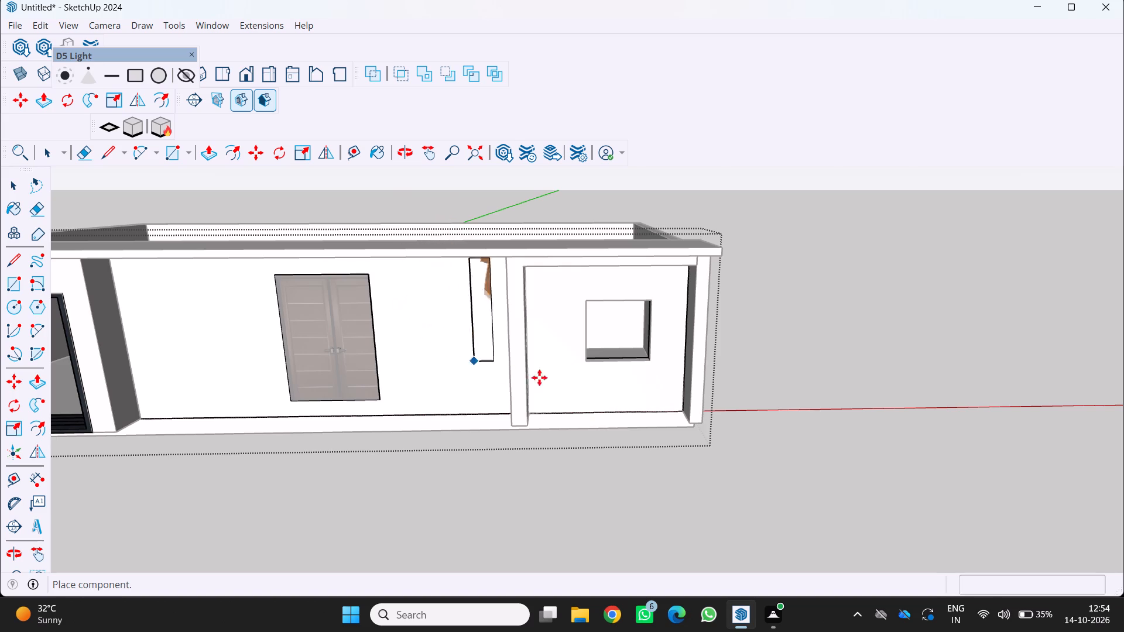
{"action": "scroll", "coordinate": [568, 362], "scroll_direction": "up", "scroll_amount": 8}
{"action": "scroll", "coordinate": [654, 387], "scroll_direction": "up", "scroll_amount": 2}
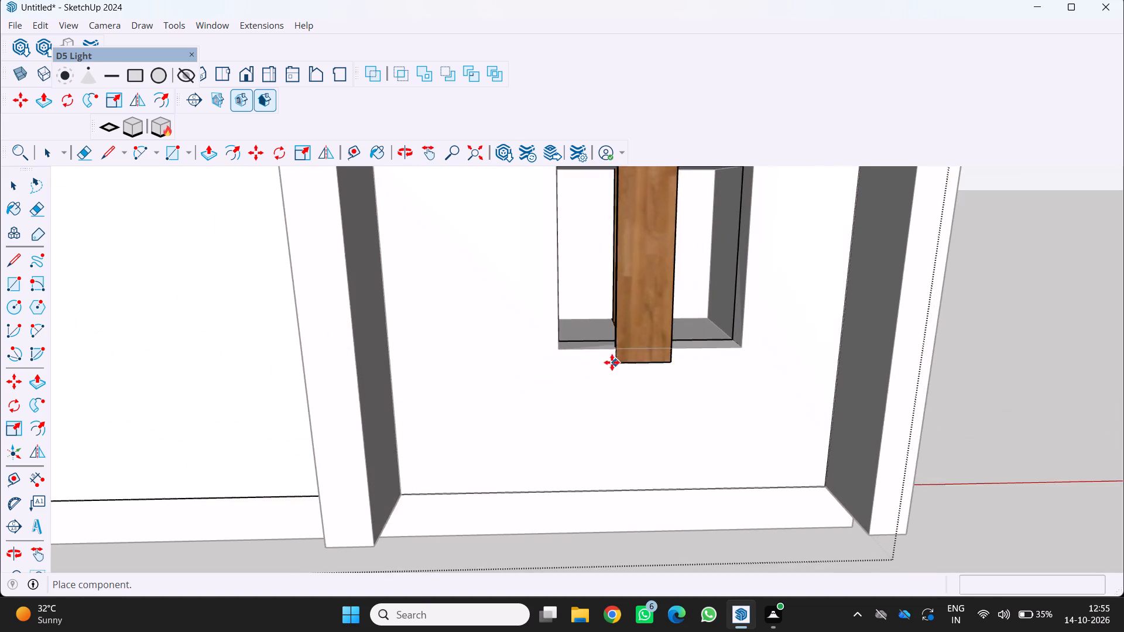
{"action": "scroll", "coordinate": [608, 362], "scroll_direction": "down", "scroll_amount": 11}
{"action": "left_click", "coordinate": [843, 508]}
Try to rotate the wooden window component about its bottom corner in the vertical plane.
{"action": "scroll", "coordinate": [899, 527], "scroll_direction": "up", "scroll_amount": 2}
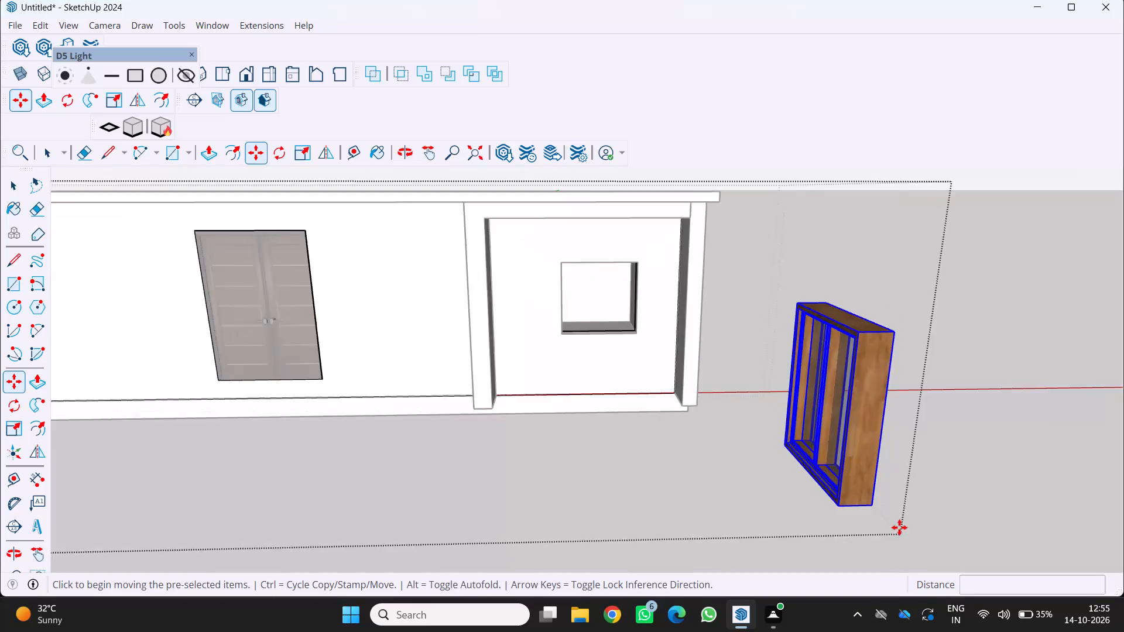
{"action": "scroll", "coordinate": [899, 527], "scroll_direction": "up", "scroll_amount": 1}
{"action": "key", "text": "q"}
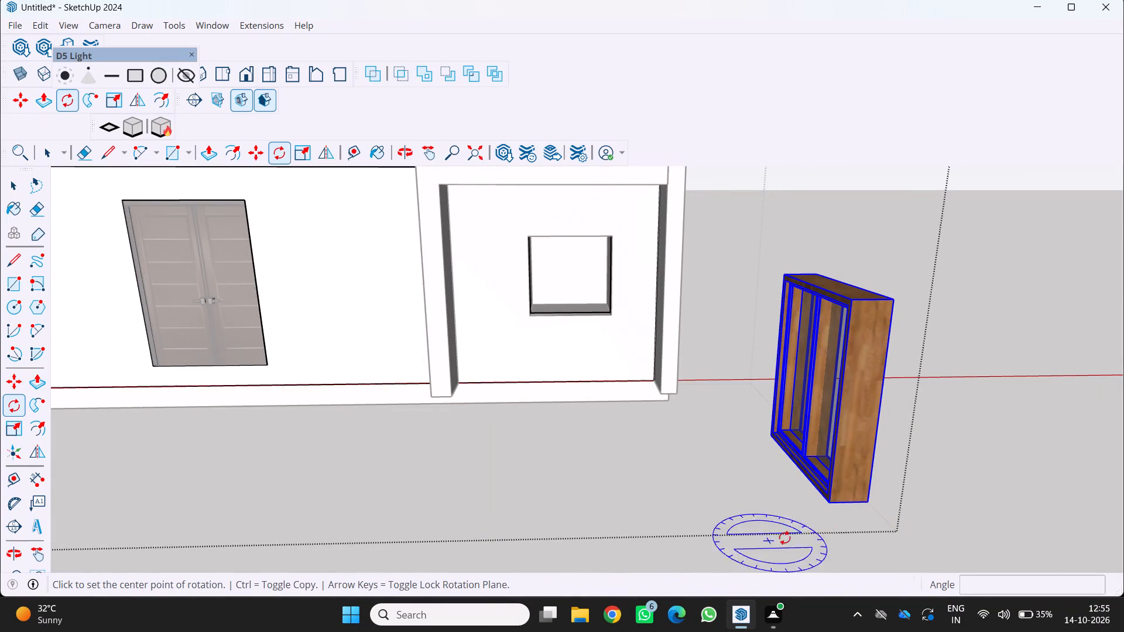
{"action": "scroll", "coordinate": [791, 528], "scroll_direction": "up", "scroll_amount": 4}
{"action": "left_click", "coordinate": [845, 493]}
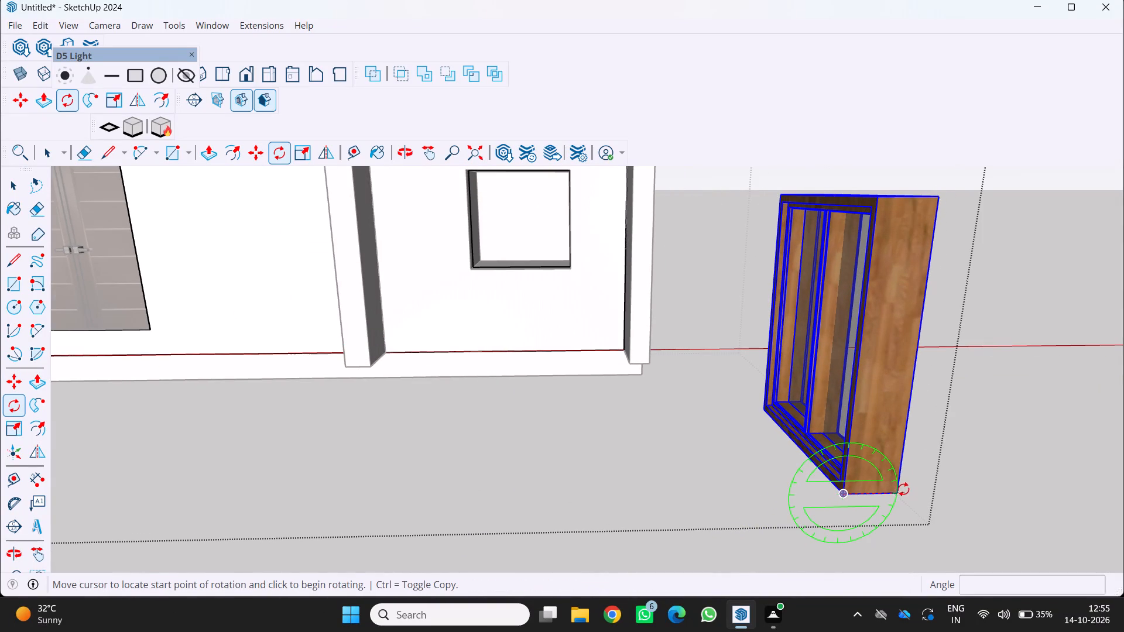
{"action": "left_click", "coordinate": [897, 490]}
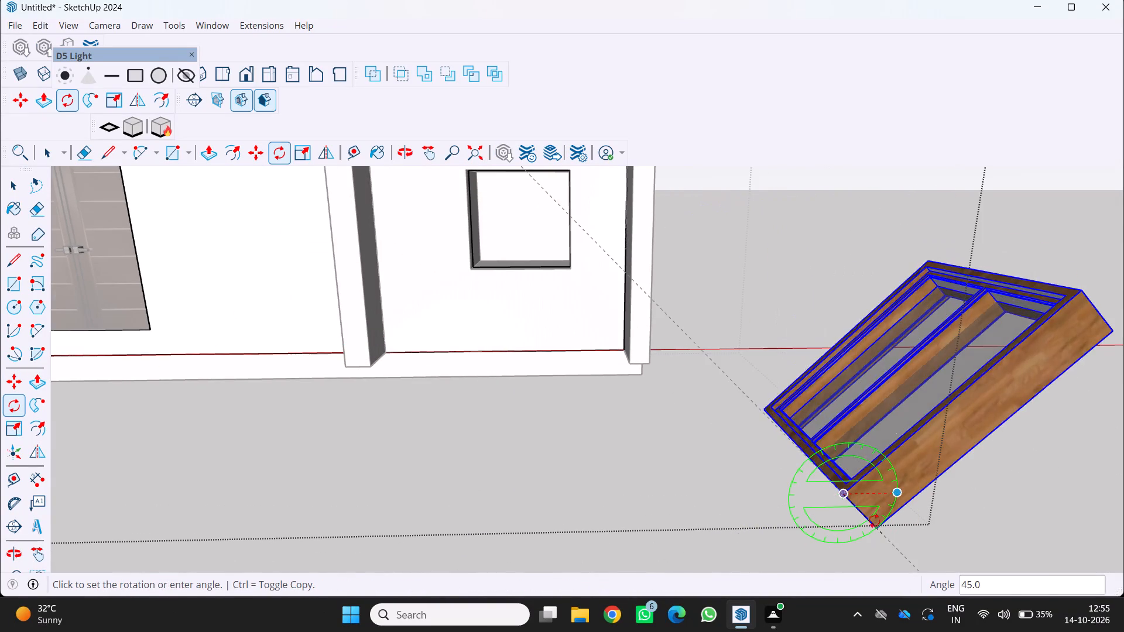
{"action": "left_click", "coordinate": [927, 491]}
Try to rotate the wooden window about its bottom front corner in the vertical plane perpendicular to the red axis.
{"action": "scroll", "coordinate": [907, 497], "scroll_direction": "up", "scroll_amount": 2}
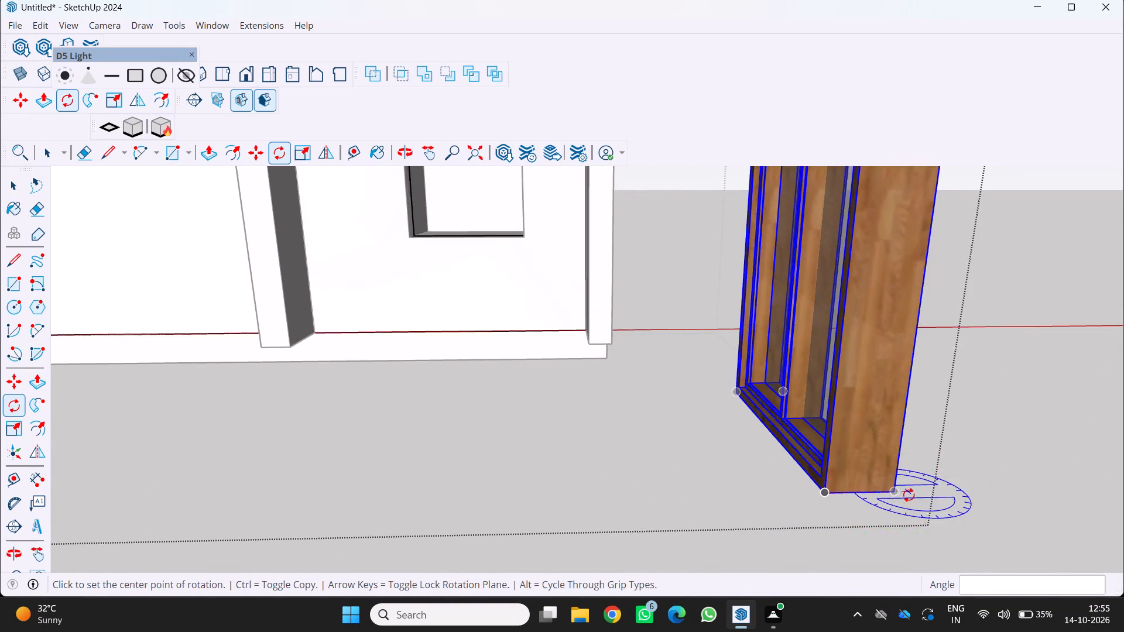
{"action": "scroll", "coordinate": [909, 495], "scroll_direction": "up", "scroll_amount": 4}
{"action": "middle_click_drag", "start_coordinate": [906, 490], "coordinate": [783, 492]}
{"action": "middle_click", "coordinate": [783, 492]}
{"action": "scroll", "coordinate": [783, 490], "scroll_direction": "down", "scroll_amount": 4}
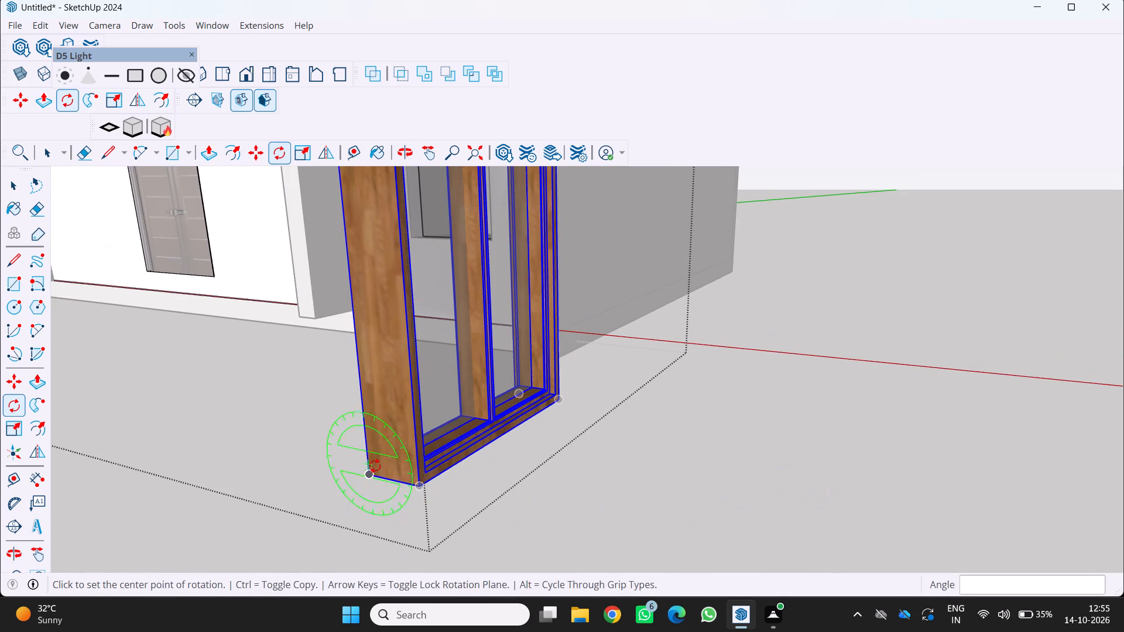
{"action": "key", "text": "q"}
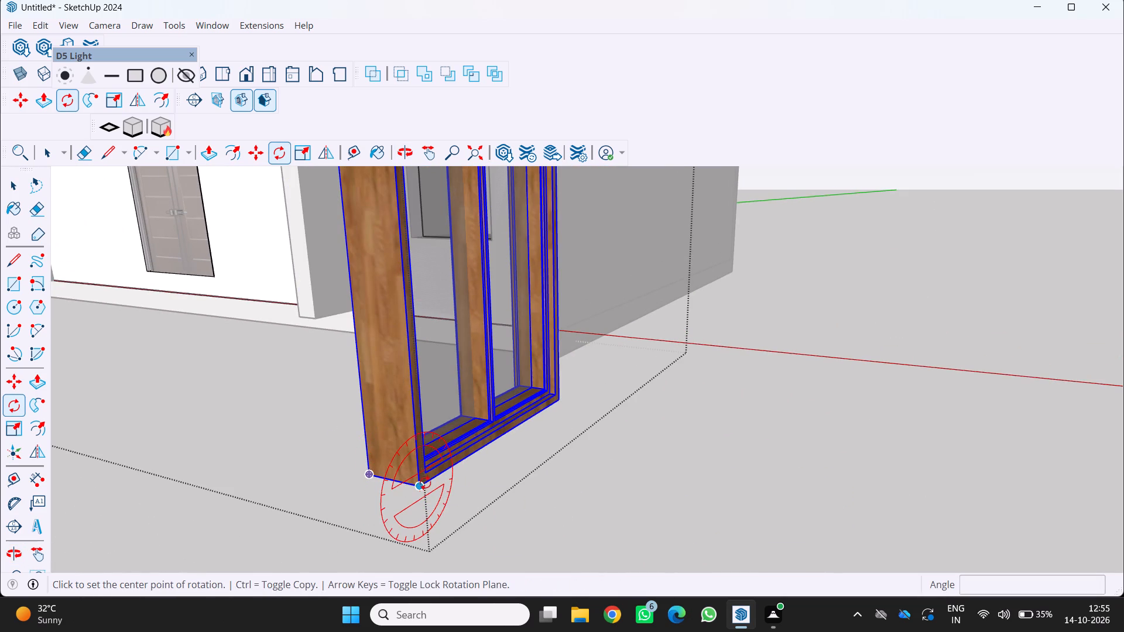
{"action": "left_click", "coordinate": [418, 488]}
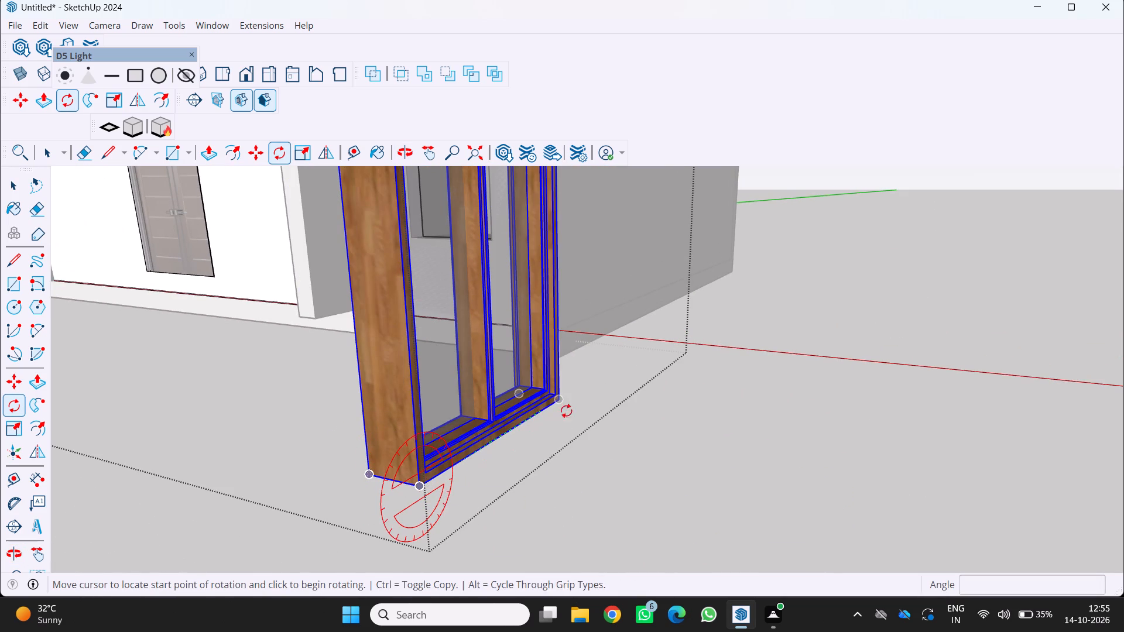
{"action": "left_click", "coordinate": [557, 398]}
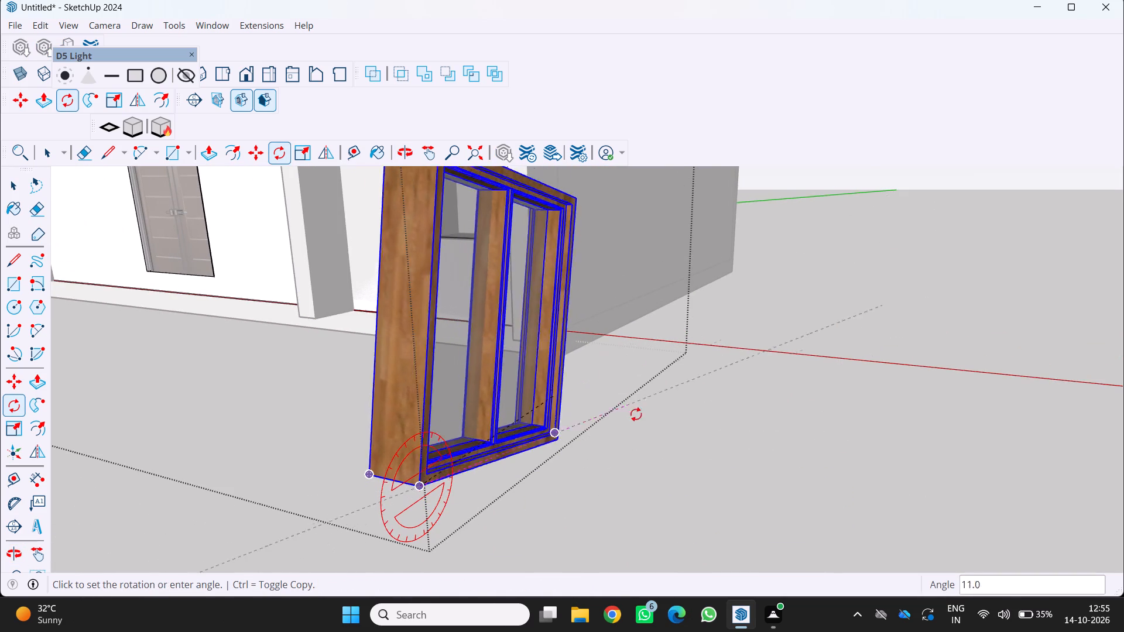
{"action": "key", "text": "Right"}
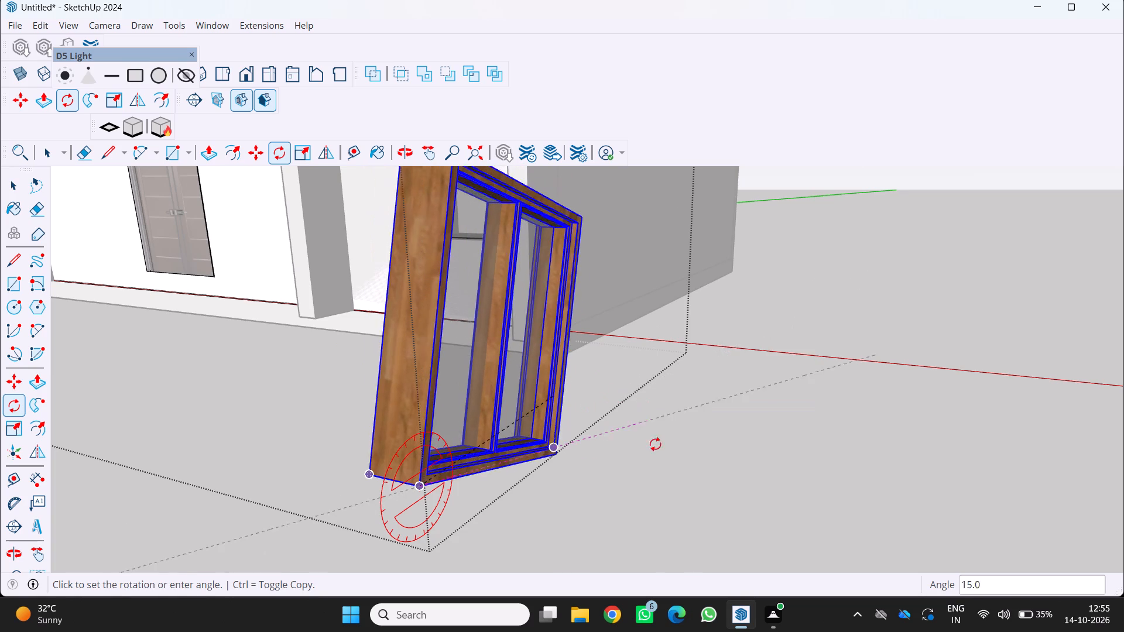
{"action": "left_click", "coordinate": [554, 399]}
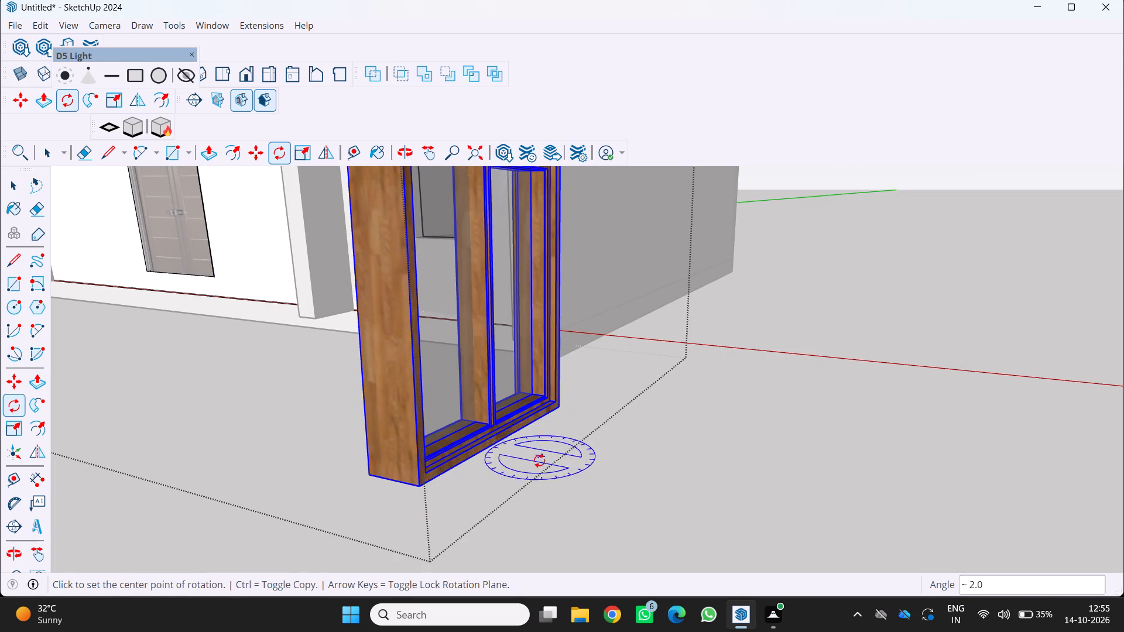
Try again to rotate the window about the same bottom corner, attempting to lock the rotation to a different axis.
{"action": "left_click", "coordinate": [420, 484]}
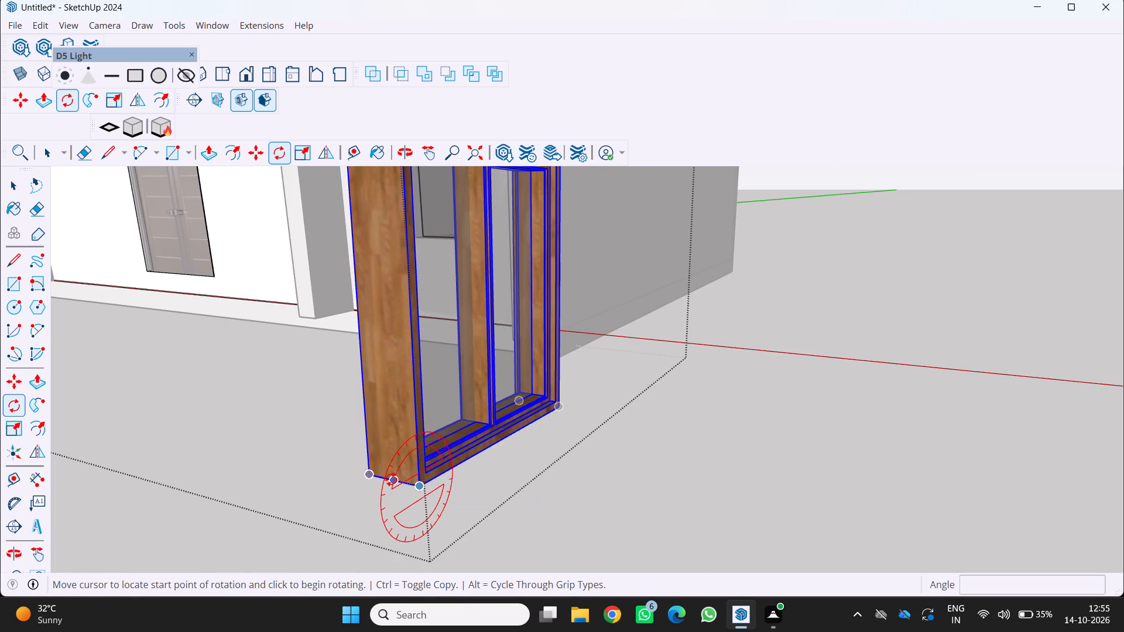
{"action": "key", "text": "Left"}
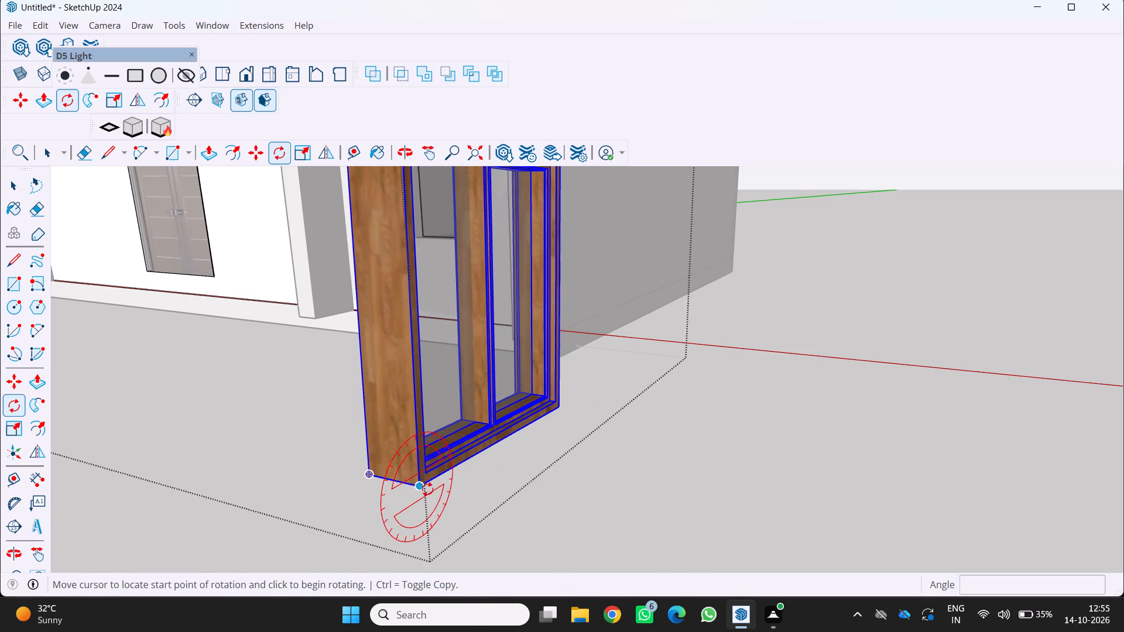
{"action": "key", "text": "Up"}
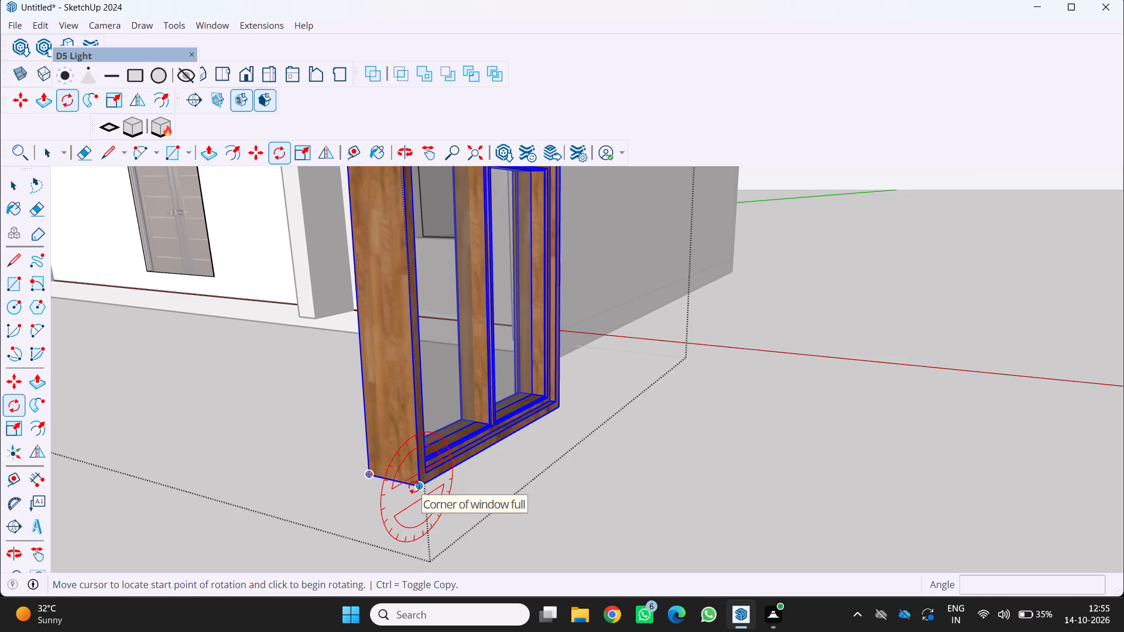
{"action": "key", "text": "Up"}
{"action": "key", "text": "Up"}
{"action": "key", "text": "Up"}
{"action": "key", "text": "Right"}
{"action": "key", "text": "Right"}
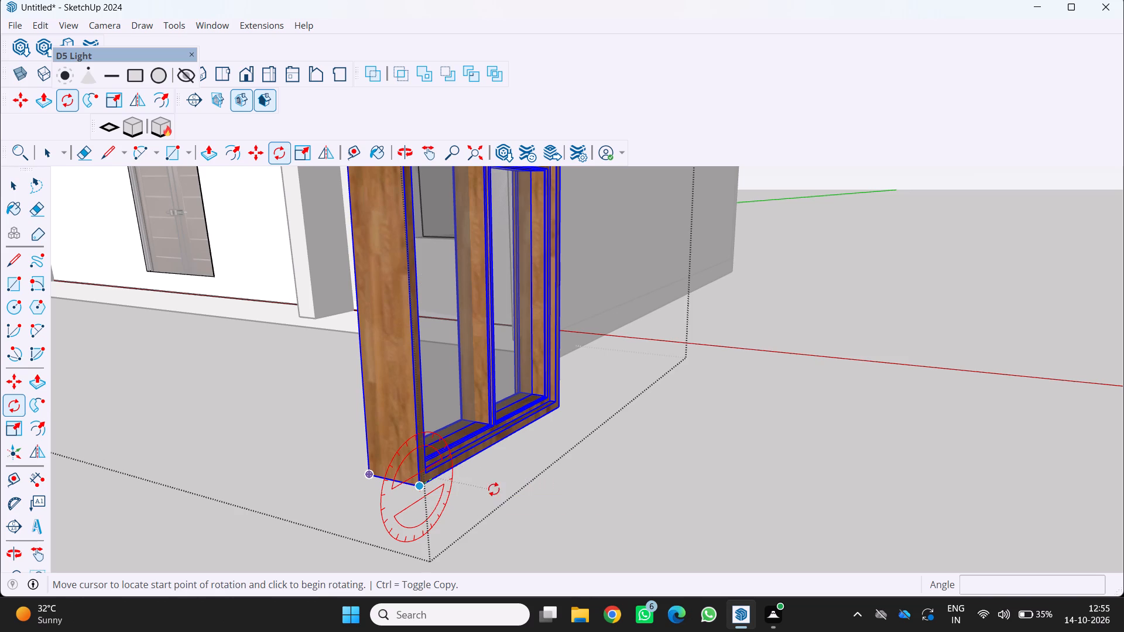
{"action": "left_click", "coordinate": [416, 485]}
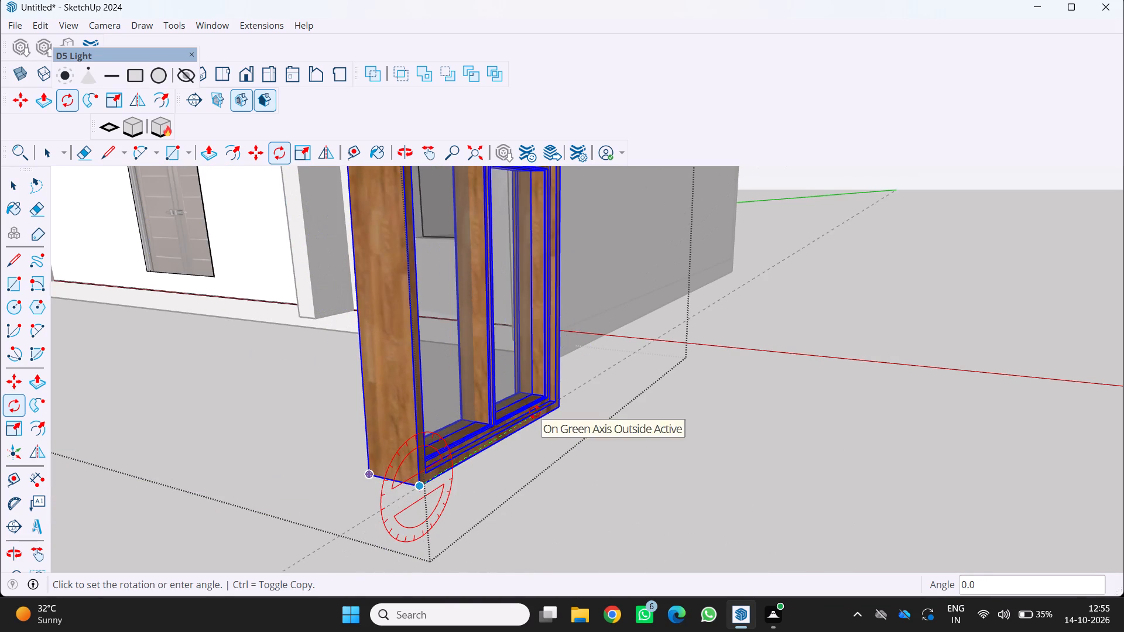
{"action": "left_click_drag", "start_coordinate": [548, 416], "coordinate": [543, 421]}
Rotate the wooden window 90° about its bottom corner in the horizontal plane.
{"action": "scroll", "coordinate": [400, 489], "scroll_direction": "up", "scroll_amount": 5}
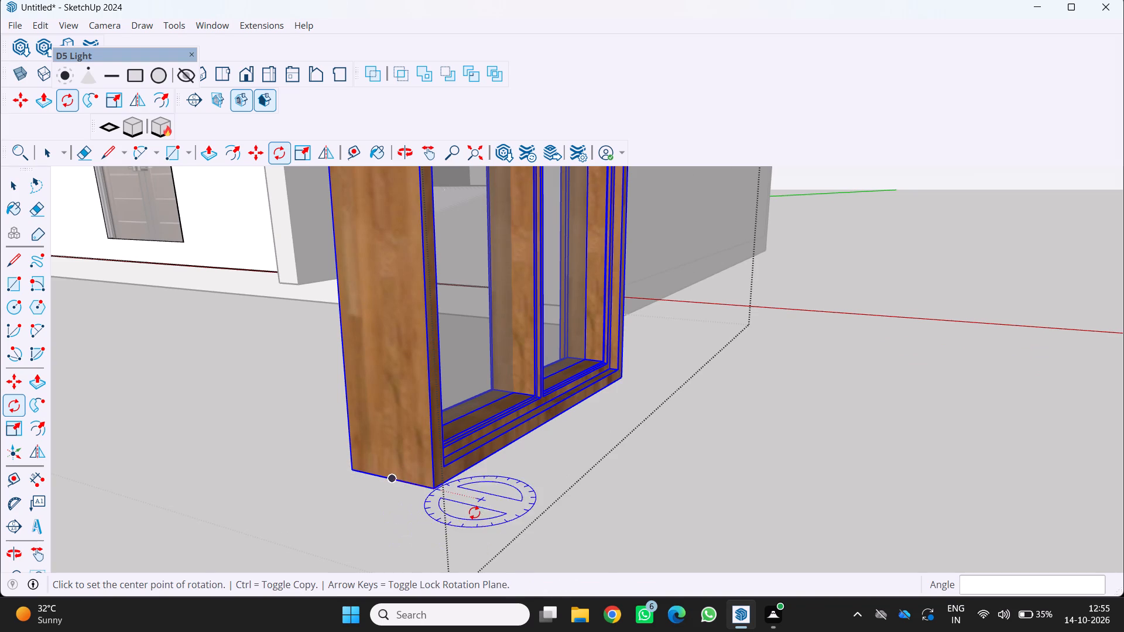
{"action": "left_click_drag", "start_coordinate": [438, 487], "coordinate": [425, 483]}
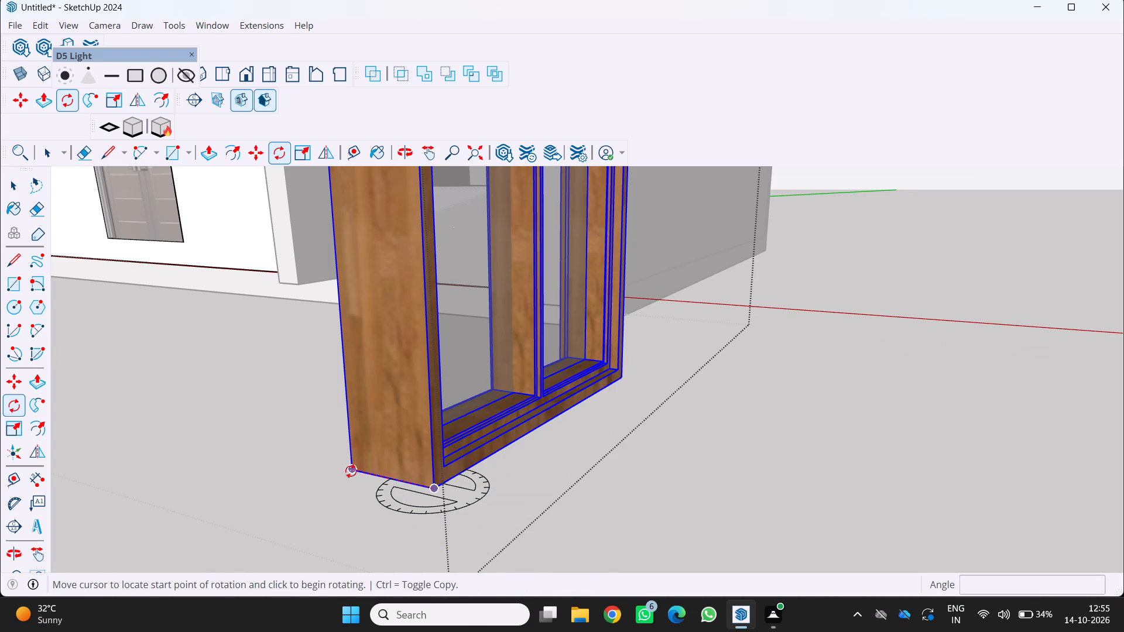
{"action": "left_click", "coordinate": [358, 469]}
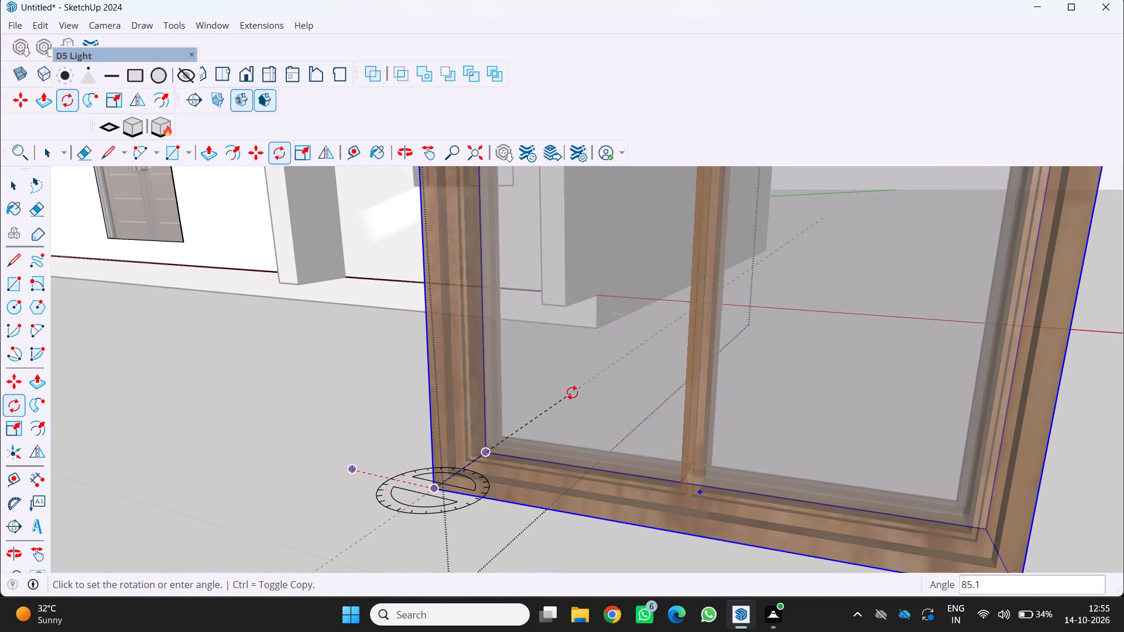
{"action": "type", "text": "90"}
{"action": "key", "text": "Return"}
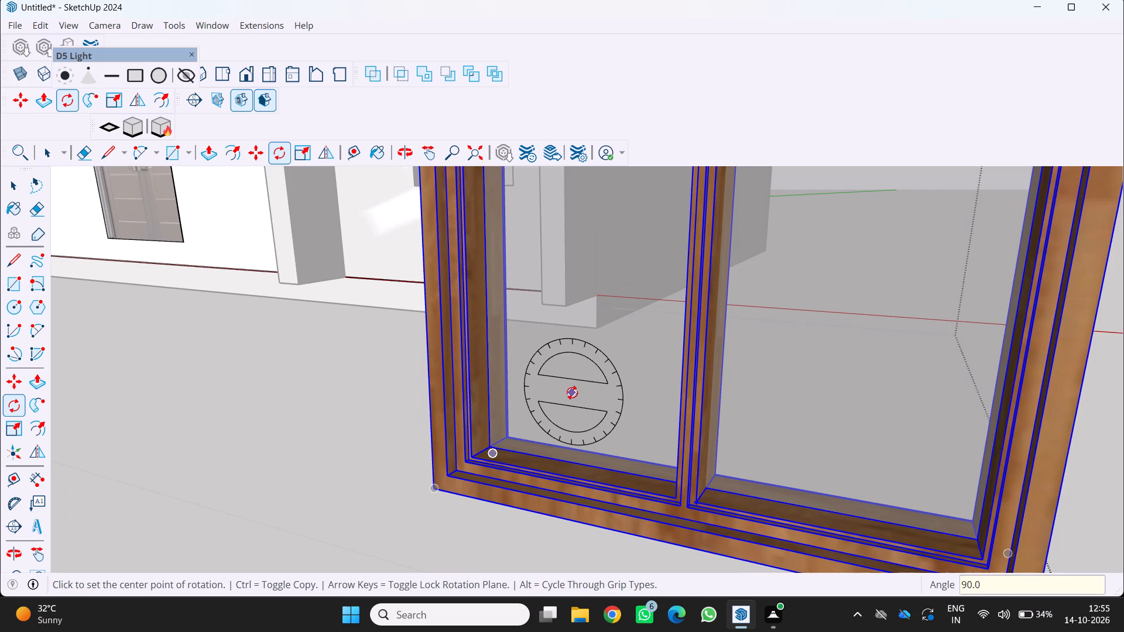
Move the window by its outer bottom corner and place it freely in front of the framed wall.
{"action": "scroll", "coordinate": [572, 393], "scroll_direction": "down", "scroll_amount": 12}
{"action": "middle_click_drag", "start_coordinate": [587, 371], "coordinate": [622, 389]}
{"action": "scroll", "coordinate": [622, 387], "scroll_direction": "down", "scroll_amount": 8}
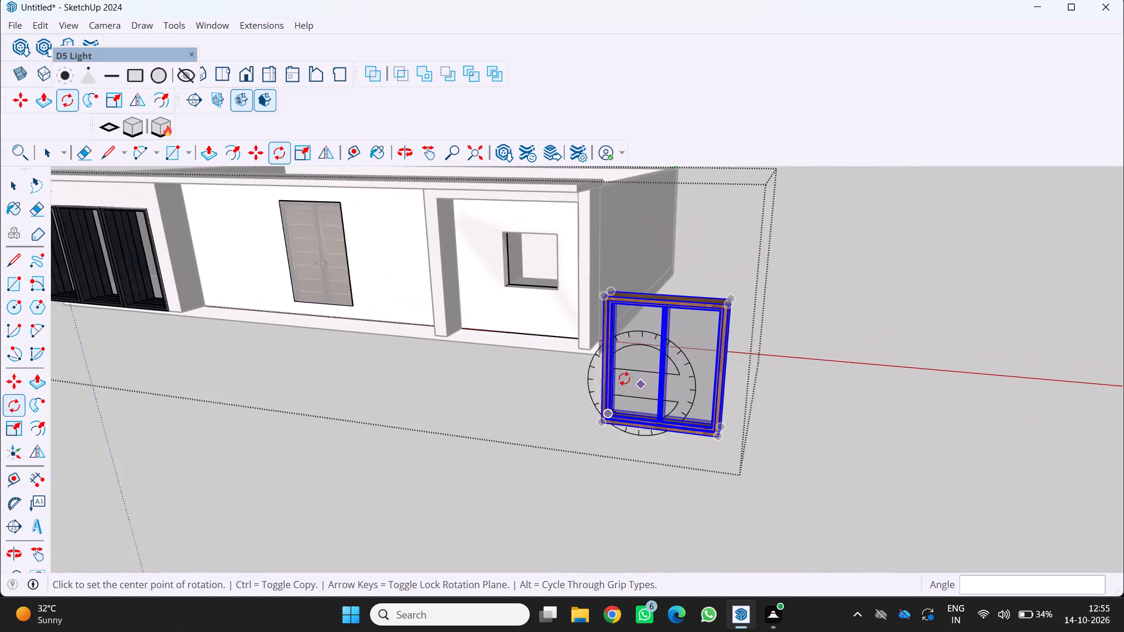
{"action": "scroll", "coordinate": [568, 345], "scroll_direction": "up", "scroll_amount": 1}
{"action": "middle_click_drag", "start_coordinate": [568, 345], "coordinate": [627, 367]}
{"action": "middle_click", "coordinate": [627, 367]}
{"action": "scroll", "coordinate": [686, 369], "scroll_direction": "up", "scroll_amount": 5}
{"action": "scroll", "coordinate": [810, 482], "scroll_direction": "up", "scroll_amount": 1}
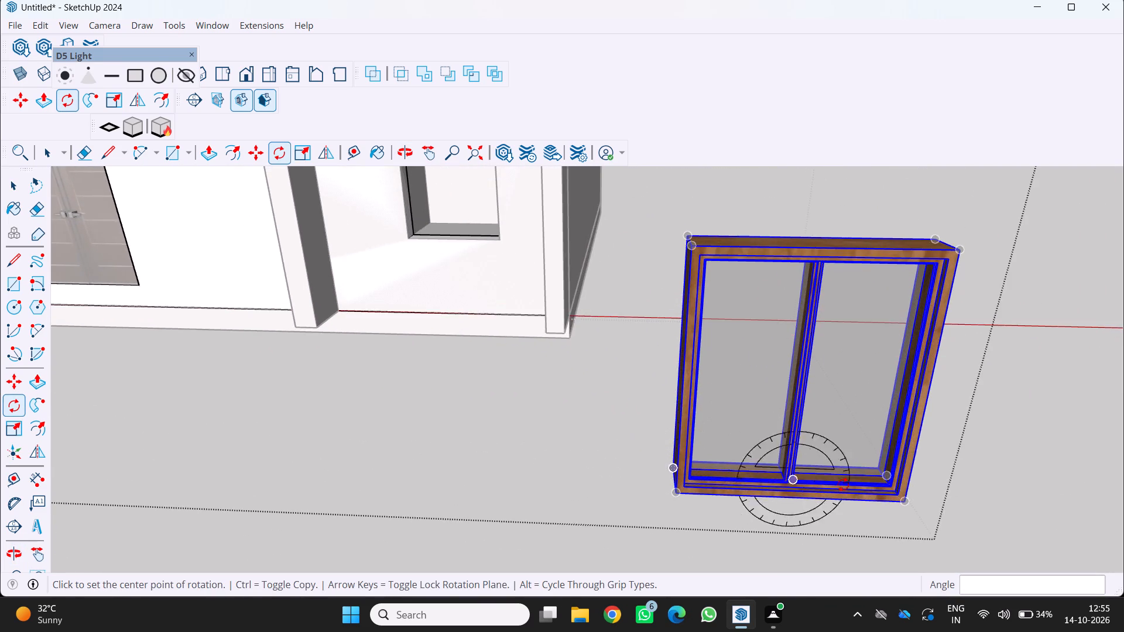
{"action": "scroll", "coordinate": [843, 485], "scroll_direction": "up", "scroll_amount": 2}
{"action": "key", "text": "m"}
{"action": "scroll", "coordinate": [893, 572], "scroll_direction": "up", "scroll_amount": 6}
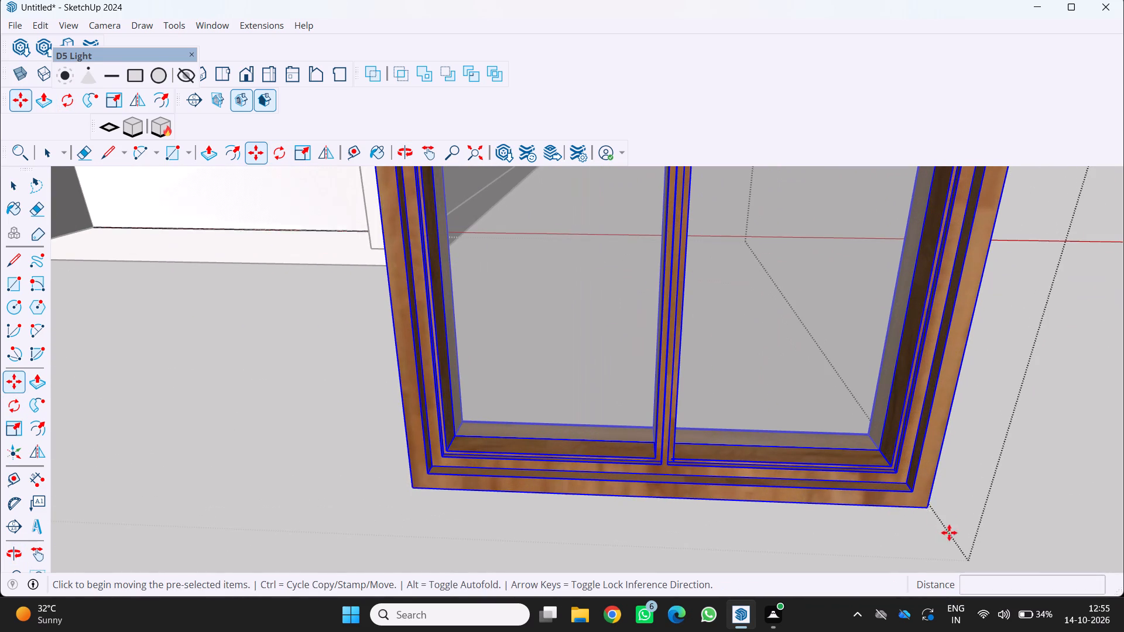
{"action": "left_click", "coordinate": [928, 506]}
{"action": "scroll", "coordinate": [766, 465], "scroll_direction": "down", "scroll_amount": 15}
{"action": "scroll", "coordinate": [399, 296], "scroll_direction": "up", "scroll_amount": 1}
{"action": "middle_click_drag", "start_coordinate": [409, 294], "coordinate": [529, 334]}
{"action": "middle_click", "coordinate": [531, 334]}
{"action": "scroll", "coordinate": [509, 321], "scroll_direction": "up", "scroll_amount": 10}
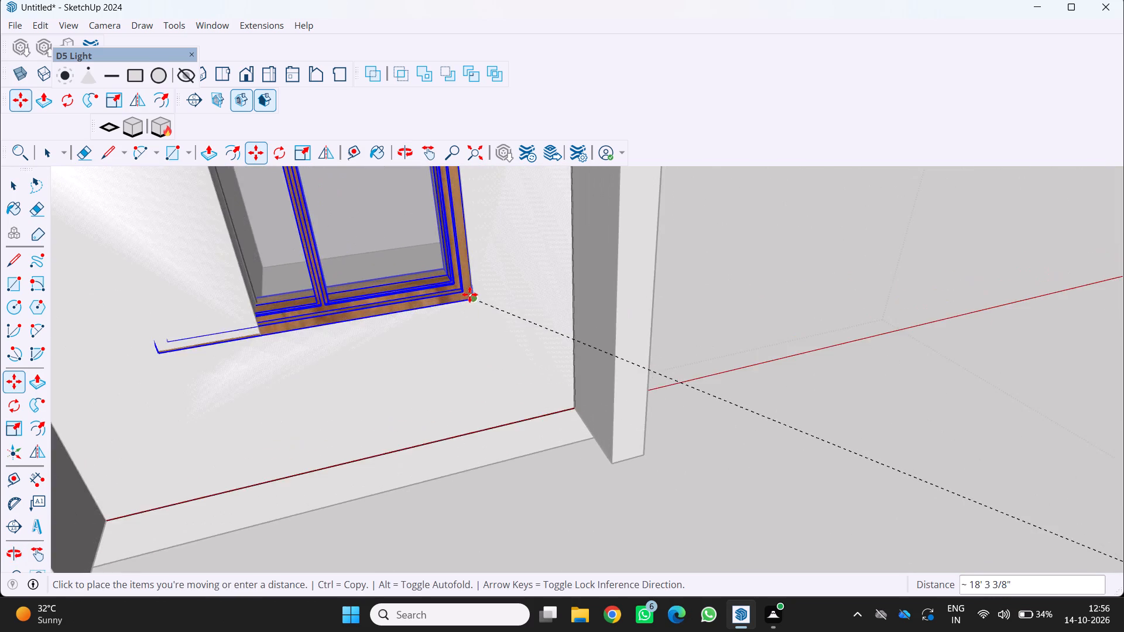
{"action": "scroll", "coordinate": [468, 293], "scroll_direction": "up", "scroll_amount": 4}
{"action": "scroll", "coordinate": [468, 291], "scroll_direction": "down", "scroll_amount": 20}
{"action": "scroll", "coordinate": [468, 291], "scroll_direction": "down", "scroll_amount": 4}
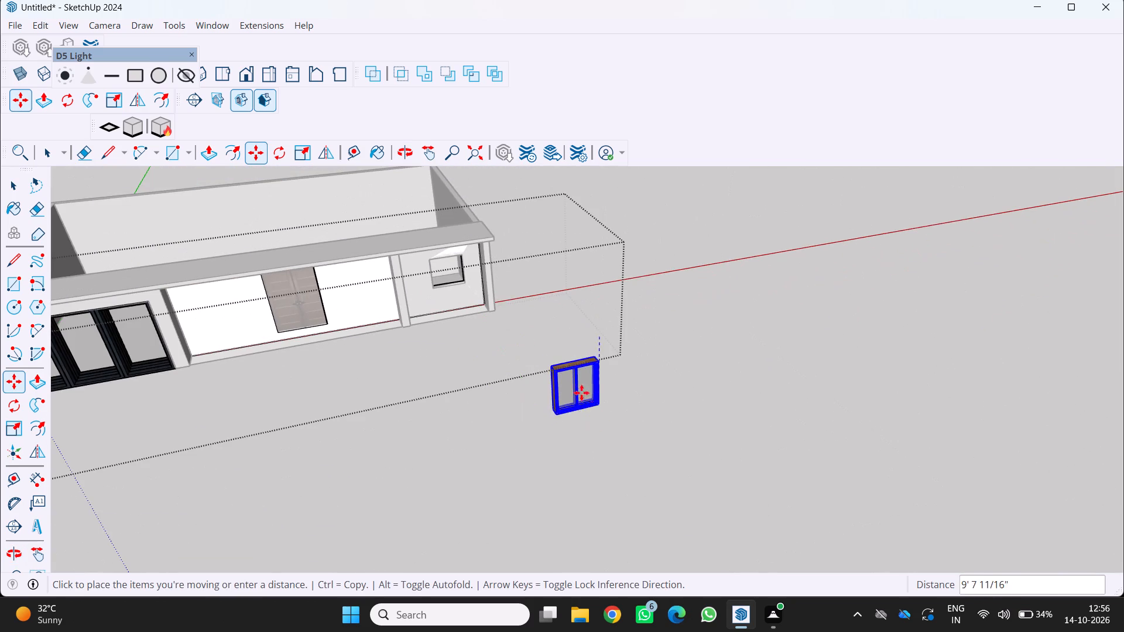
{"action": "left_click", "coordinate": [575, 410]}
{"action": "key", "text": "space"}
{"action": "middle_click_drag", "start_coordinate": [504, 432], "coordinate": [338, 383]}
{"action": "key", "text": "space"}
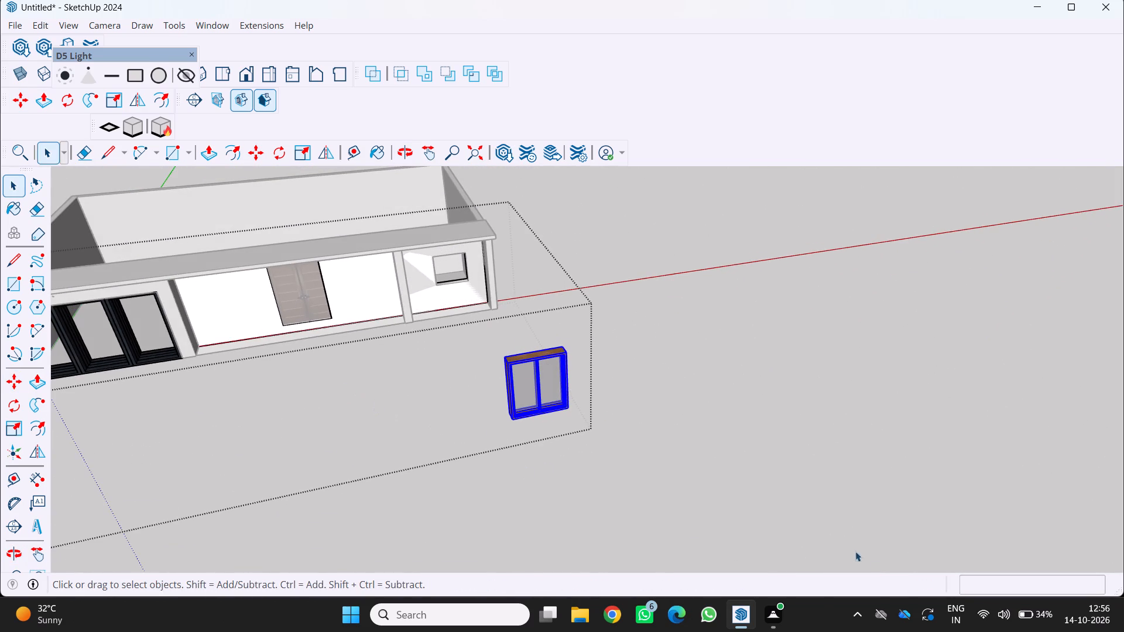
Scale the window's width down to a factor of about 0.66, keeping its depth at 1.00.
{"action": "scroll", "coordinate": [851, 548], "scroll_direction": "down", "scroll_amount": 1}
{"action": "middle_click_drag", "start_coordinate": [745, 521], "coordinate": [517, 433]}
{"action": "scroll", "coordinate": [515, 432], "scroll_direction": "down", "scroll_amount": 1}
{"action": "scroll", "coordinate": [450, 346], "scroll_direction": "up", "scroll_amount": 2}
{"action": "middle_click_drag", "start_coordinate": [451, 344], "coordinate": [546, 403]}
{"action": "scroll", "coordinate": [568, 405], "scroll_direction": "down", "scroll_amount": 1}
{"action": "scroll", "coordinate": [571, 419], "scroll_direction": "up", "scroll_amount": 2}
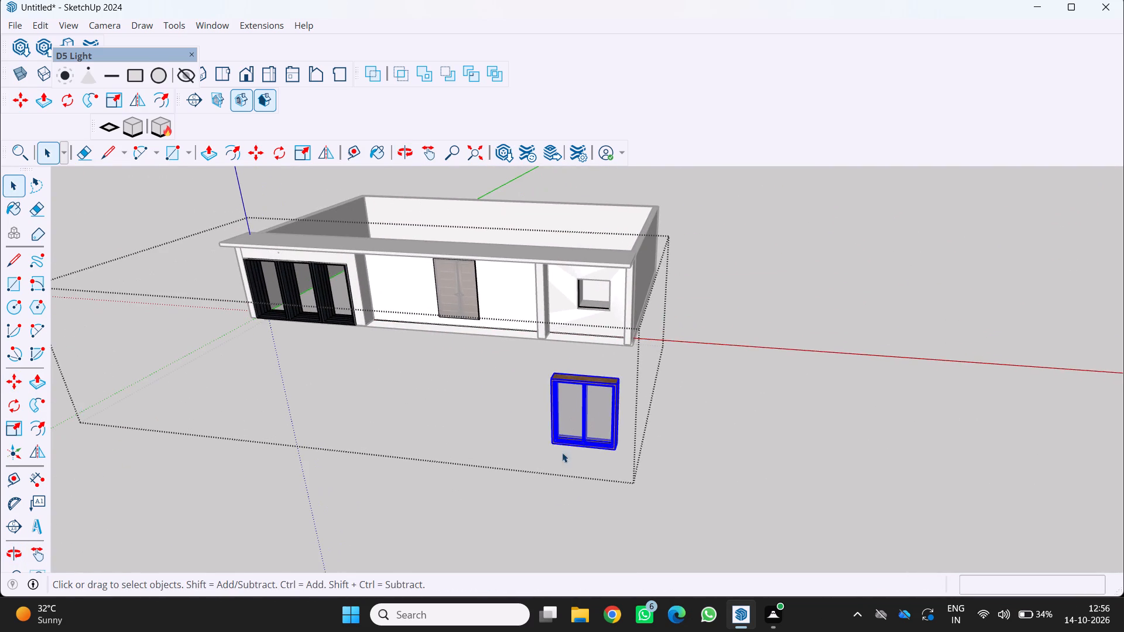
{"action": "key", "text": "s"}
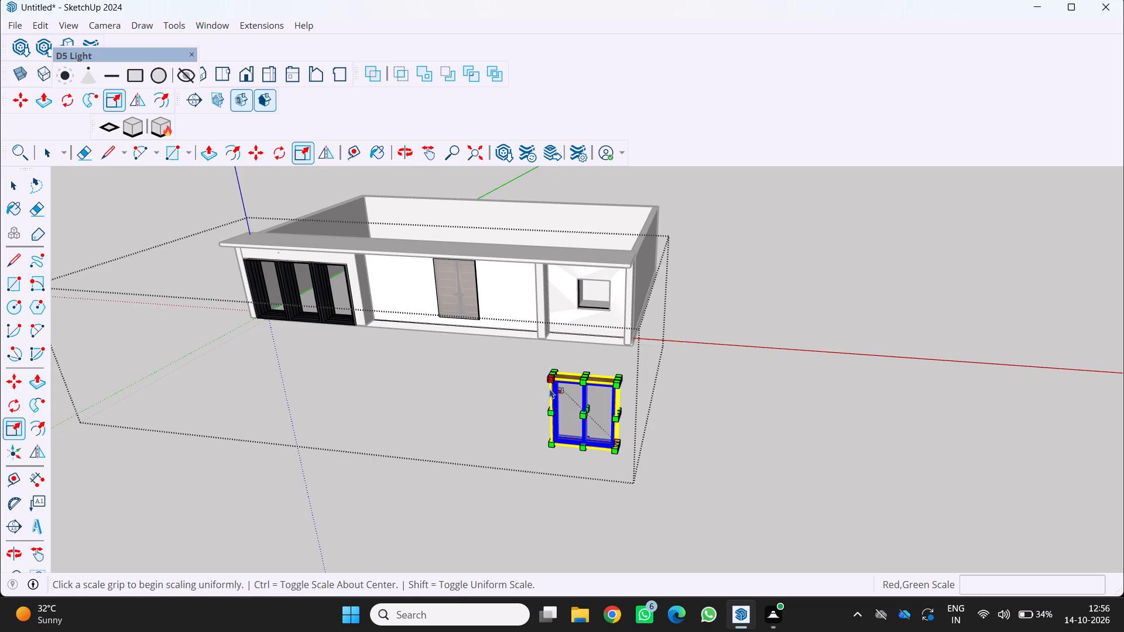
{"action": "left_click", "coordinate": [550, 415]}
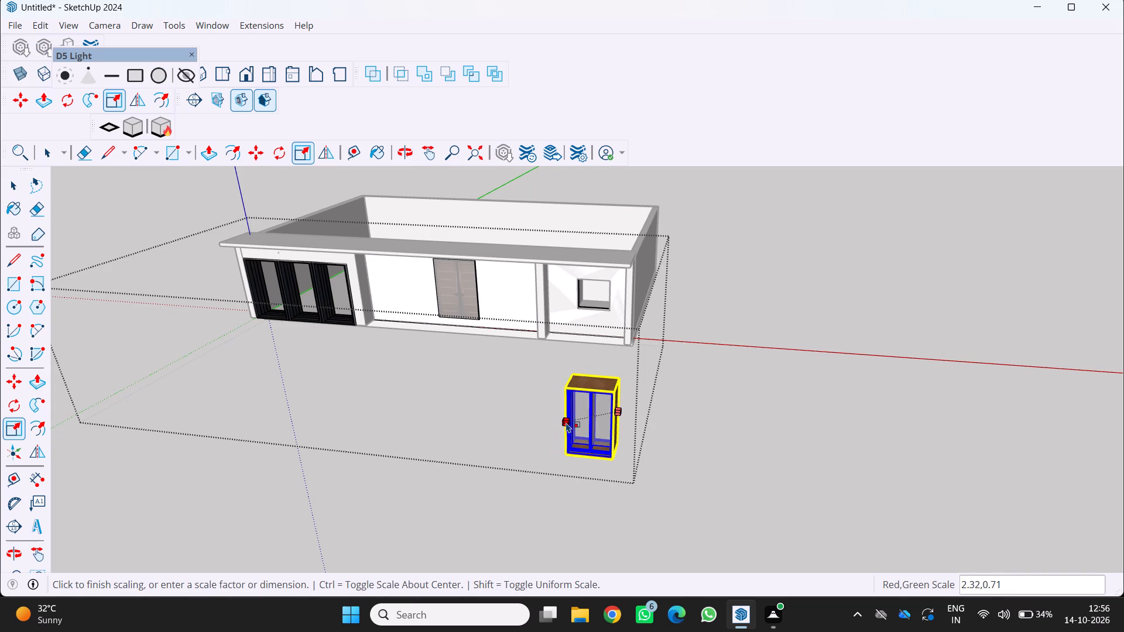
{"action": "left_click", "coordinate": [573, 414]}
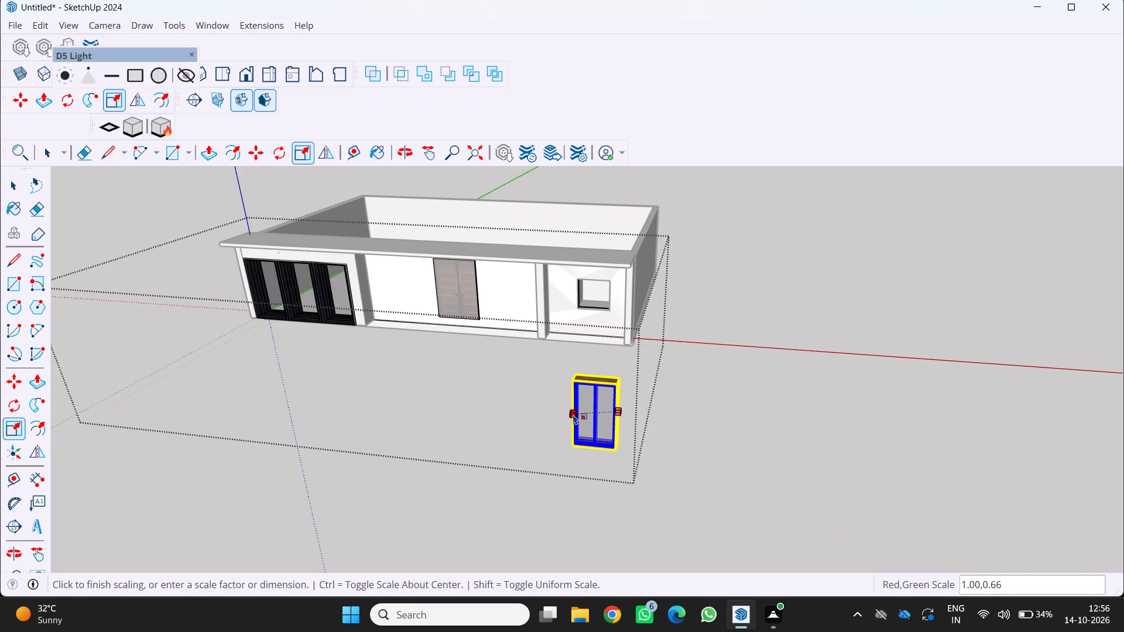
Scale the window's height down from its top edge to a factor of about 0.64.
{"action": "left_click", "coordinate": [593, 385]}
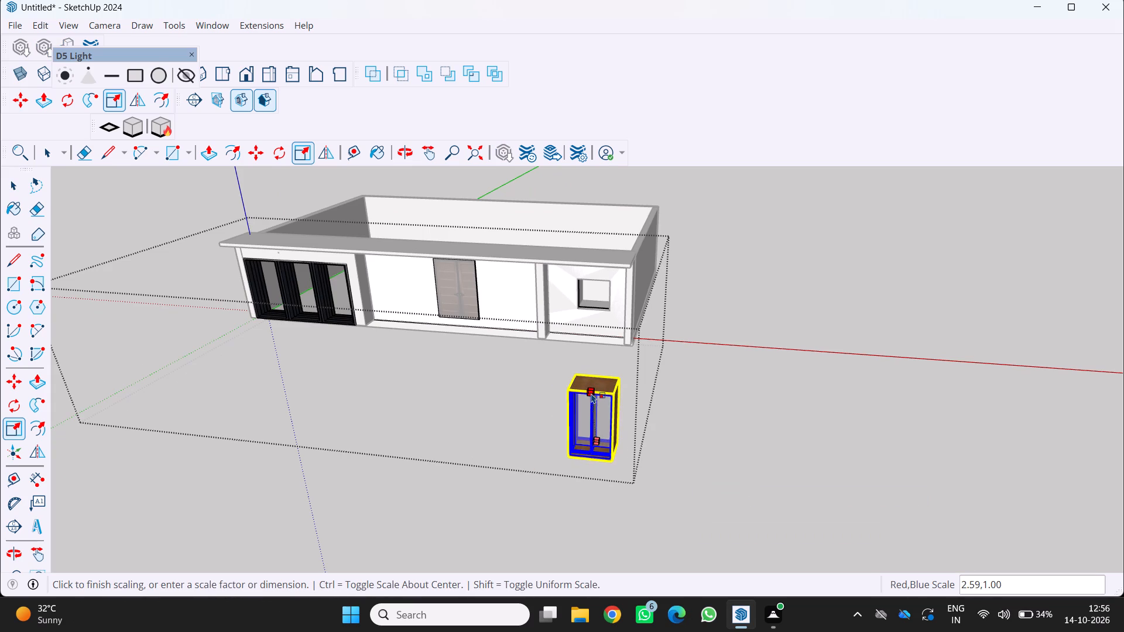
{"action": "middle_click_drag", "start_coordinate": [606, 377], "coordinate": [668, 324]}
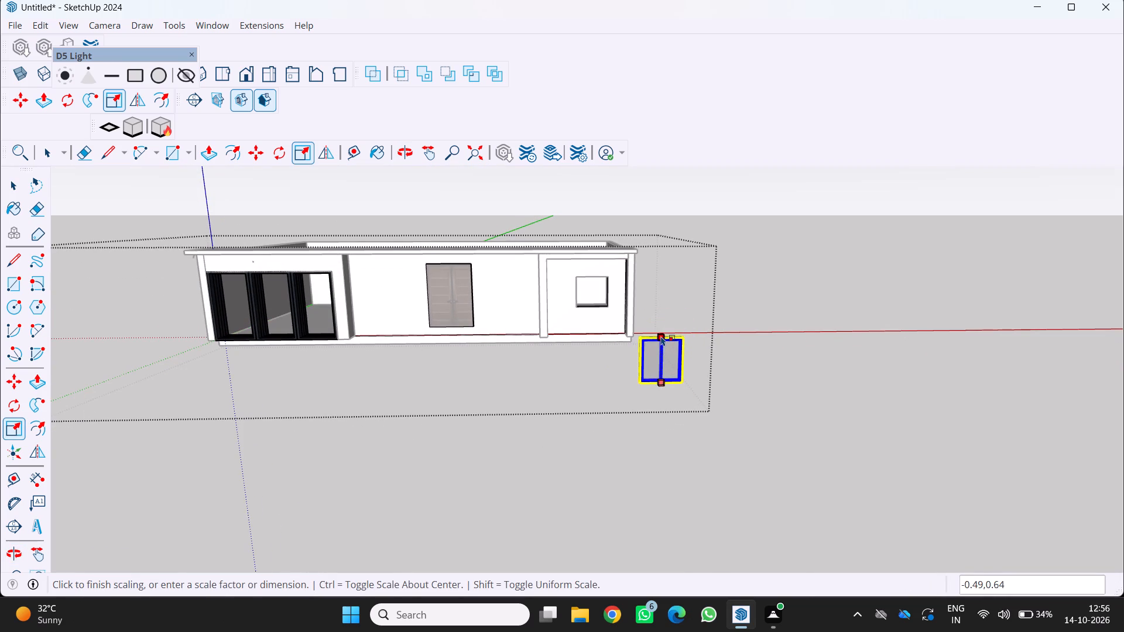
{"action": "left_click", "coordinate": [661, 336]}
{"action": "scroll", "coordinate": [687, 334], "scroll_direction": "up", "scroll_amount": 7}
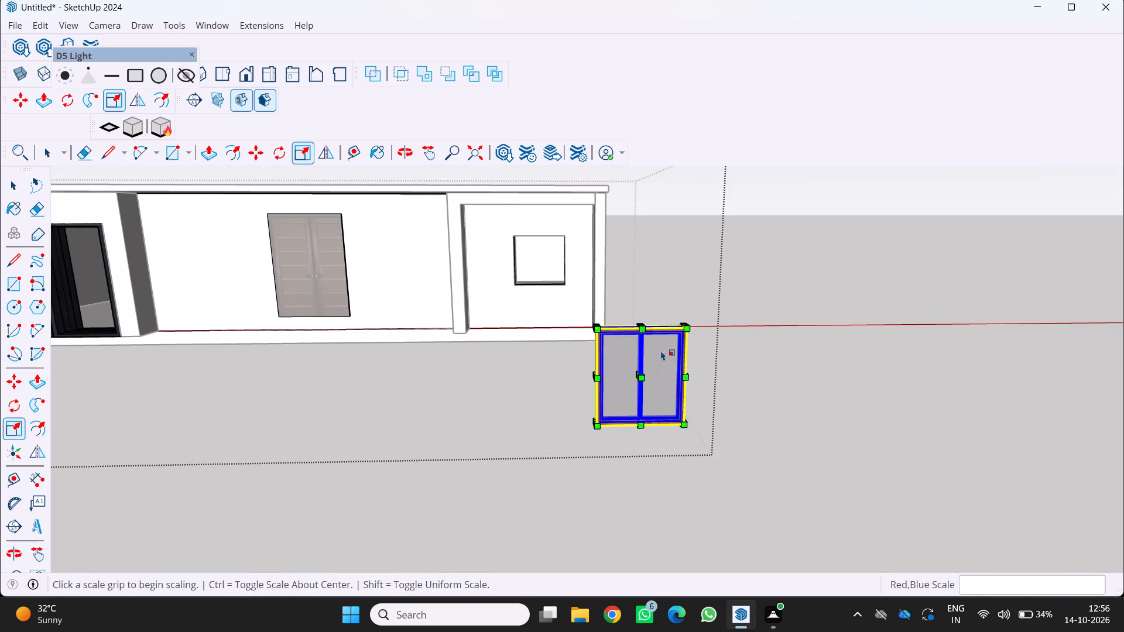
{"action": "key", "text": "space"}
{"action": "key", "text": "space"}
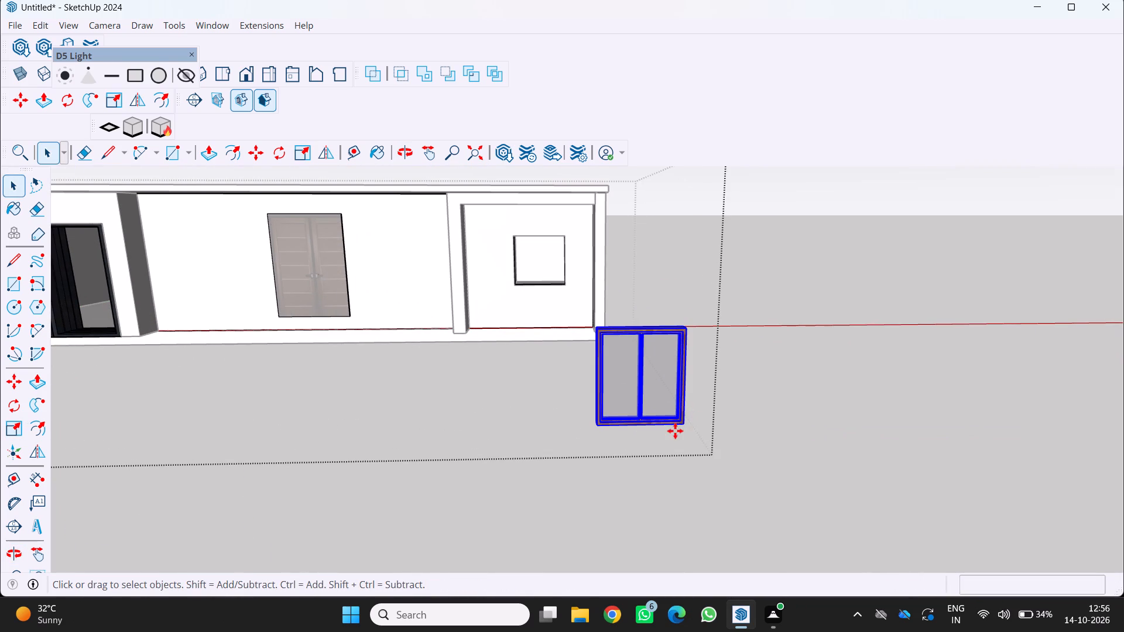
Move the wooden window by its outer bottom corner about 25' into the framed wall's opening, beside the opening's lower corner.
{"action": "key", "text": "m"}
{"action": "scroll", "coordinate": [701, 404], "scroll_direction": "up", "scroll_amount": 6}
{"action": "left_click", "coordinate": [676, 421]}
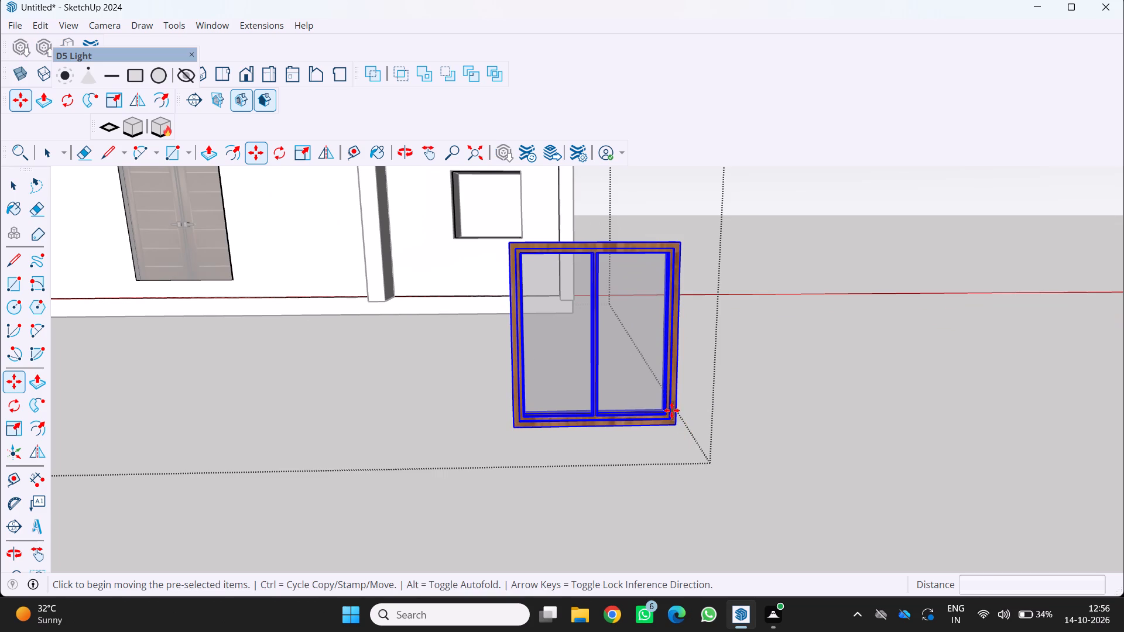
{"action": "scroll", "coordinate": [544, 367], "scroll_direction": "down", "scroll_amount": 4}
{"action": "scroll", "coordinate": [512, 260], "scroll_direction": "up", "scroll_amount": 8}
{"action": "scroll", "coordinate": [510, 242], "scroll_direction": "down", "scroll_amount": 2}
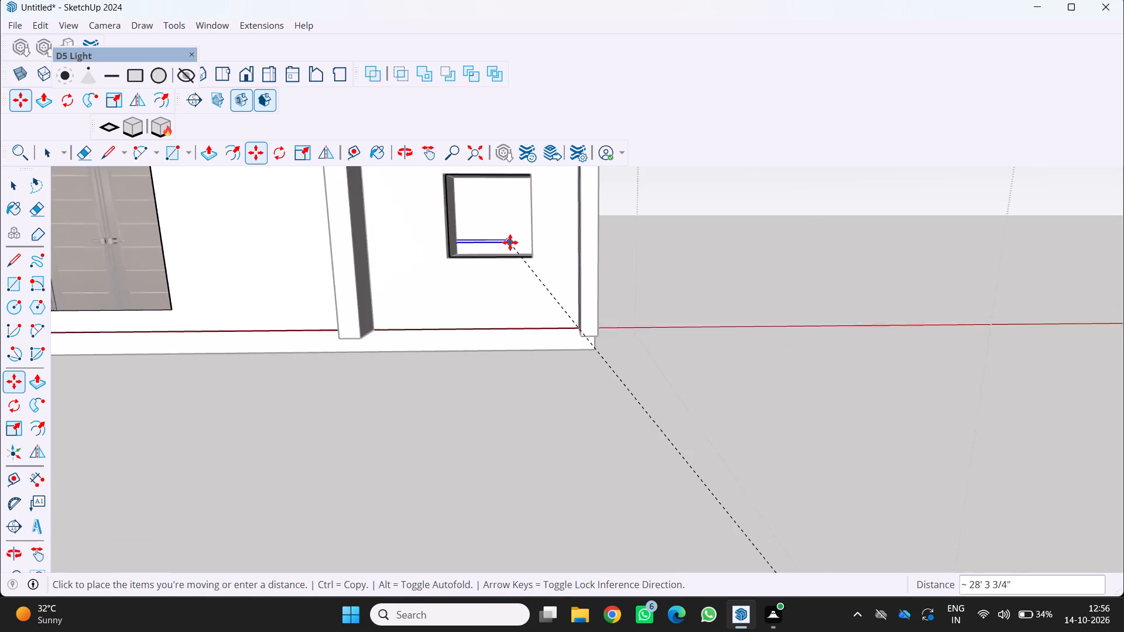
{"action": "scroll", "coordinate": [510, 242], "scroll_direction": "down", "scroll_amount": 7}
{"action": "middle_click_drag", "start_coordinate": [539, 262], "coordinate": [760, 394]}
{"action": "middle_click_drag", "start_coordinate": [591, 369], "coordinate": [579, 360]}
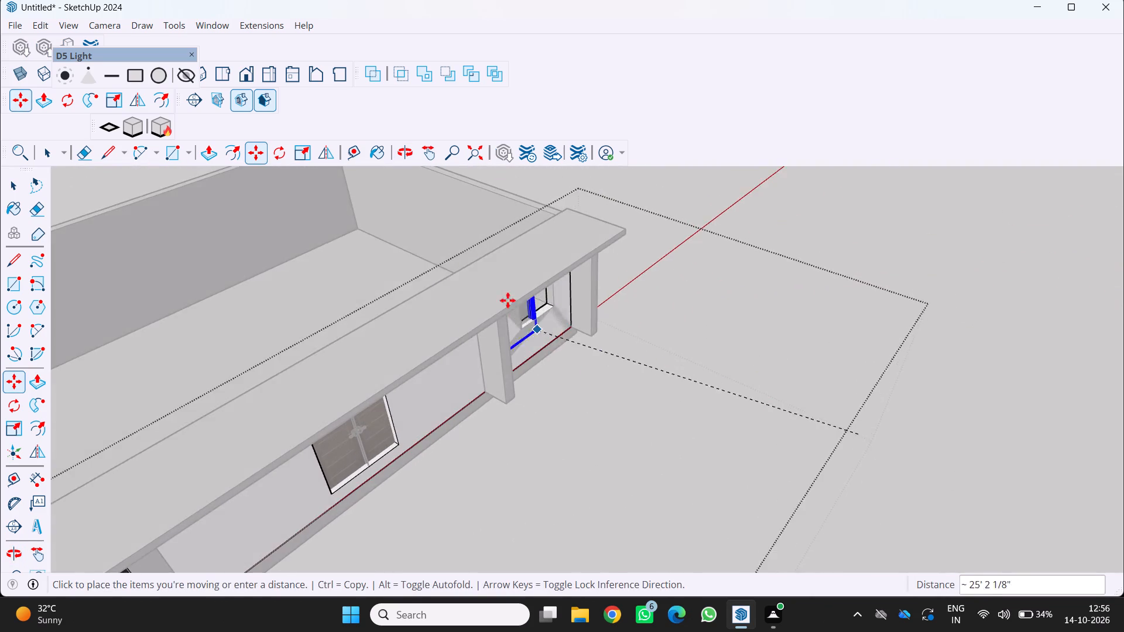
{"action": "middle_click_drag", "start_coordinate": [503, 296], "coordinate": [486, 284]}
{"action": "middle_click_drag", "start_coordinate": [486, 284], "coordinate": [474, 262]}
{"action": "middle_click_drag", "start_coordinate": [459, 261], "coordinate": [434, 217]}
{"action": "middle_click_drag", "start_coordinate": [515, 370], "coordinate": [431, 333]}
{"action": "scroll", "coordinate": [509, 296], "scroll_direction": "up", "scroll_amount": 6}
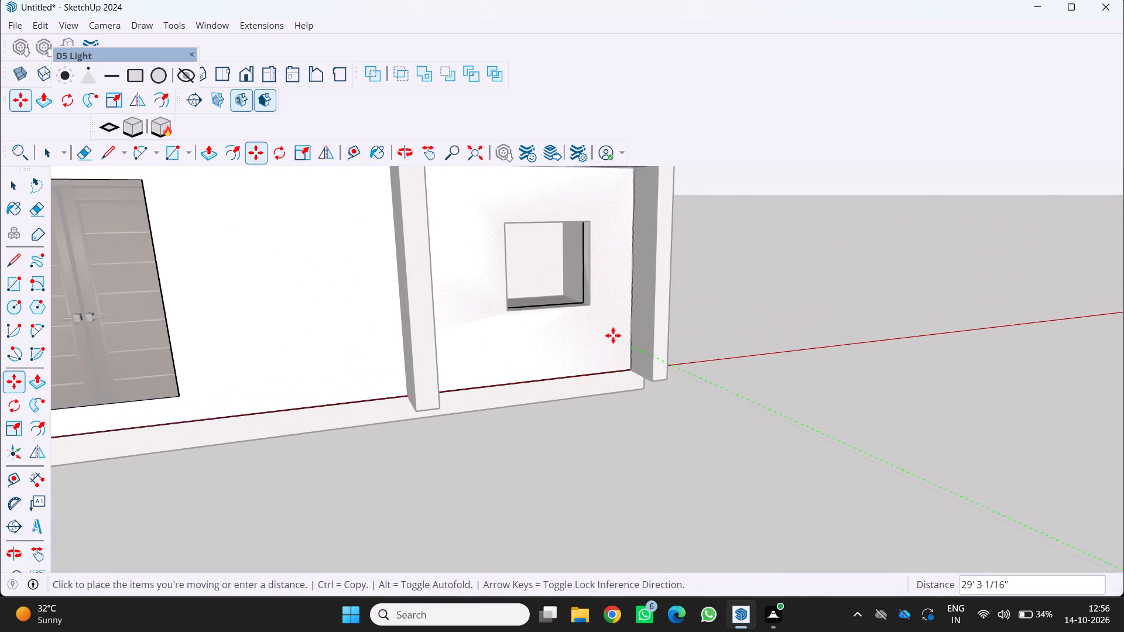
{"action": "scroll", "coordinate": [602, 318], "scroll_direction": "up", "scroll_amount": 8}
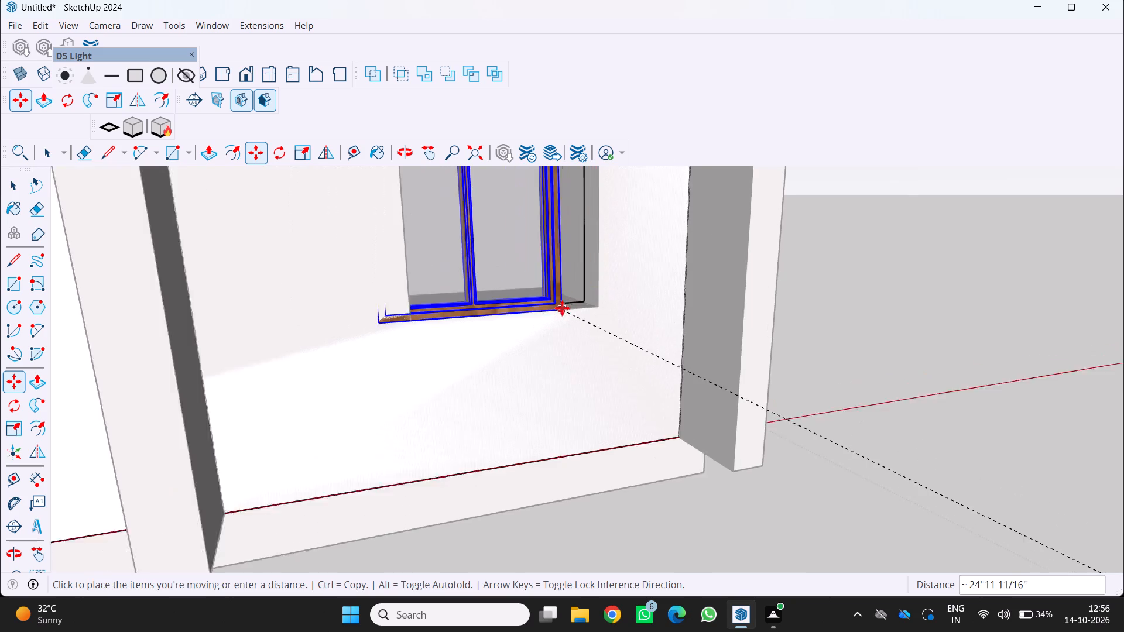
{"action": "scroll", "coordinate": [562, 308], "scroll_direction": "up", "scroll_amount": 6}
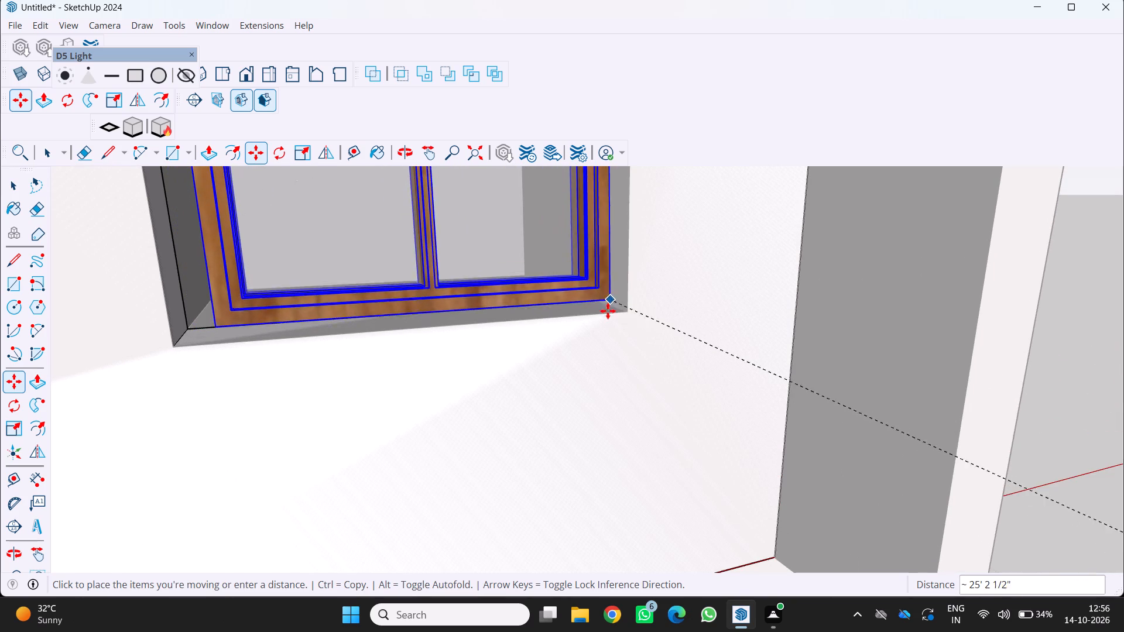
{"action": "left_click_drag", "start_coordinate": [606, 301], "coordinate": [604, 342]}
Scale the window from its side edge to meet the opening's side, by factors of about 1.20 in depth and 1.07 in width.
{"action": "scroll", "coordinate": [546, 363], "scroll_direction": "down", "scroll_amount": 6}
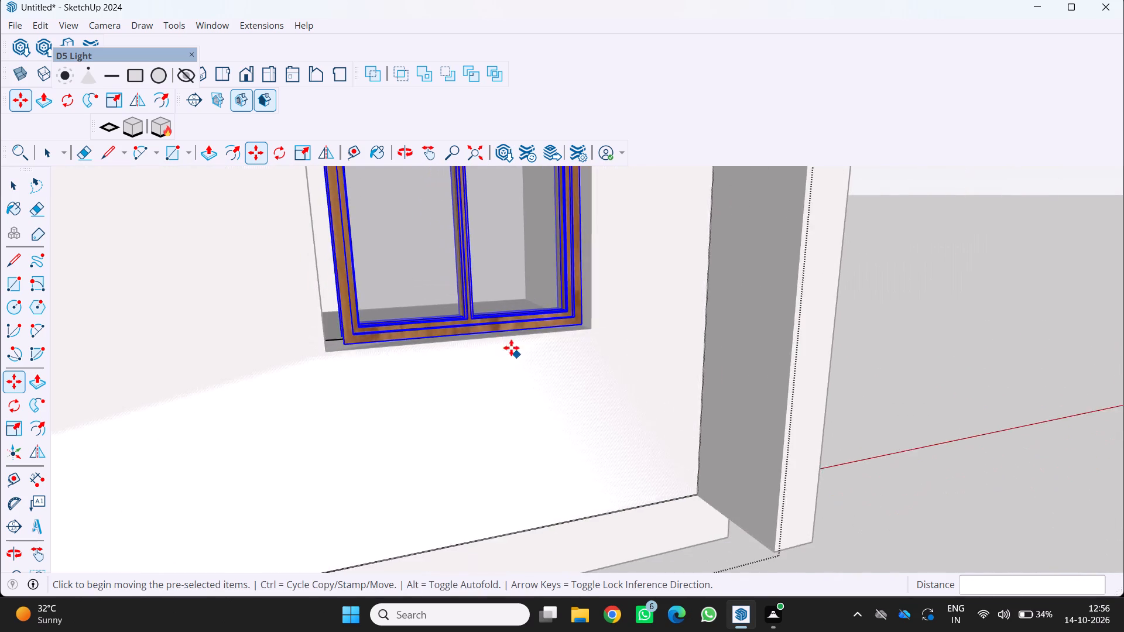
{"action": "scroll", "coordinate": [511, 348], "scroll_direction": "down", "scroll_amount": 4}
{"action": "scroll", "coordinate": [355, 276], "scroll_direction": "up", "scroll_amount": 3}
{"action": "middle_click_drag", "start_coordinate": [413, 288], "coordinate": [369, 380]}
{"action": "scroll", "coordinate": [417, 269], "scroll_direction": "up", "scroll_amount": 4}
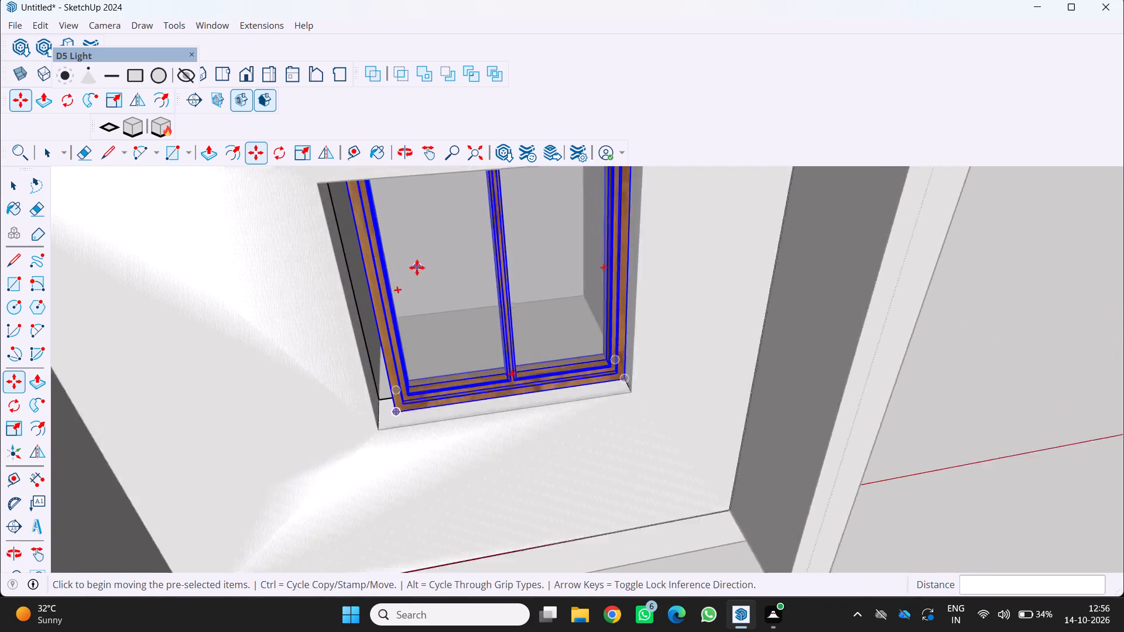
{"action": "key", "text": "s"}
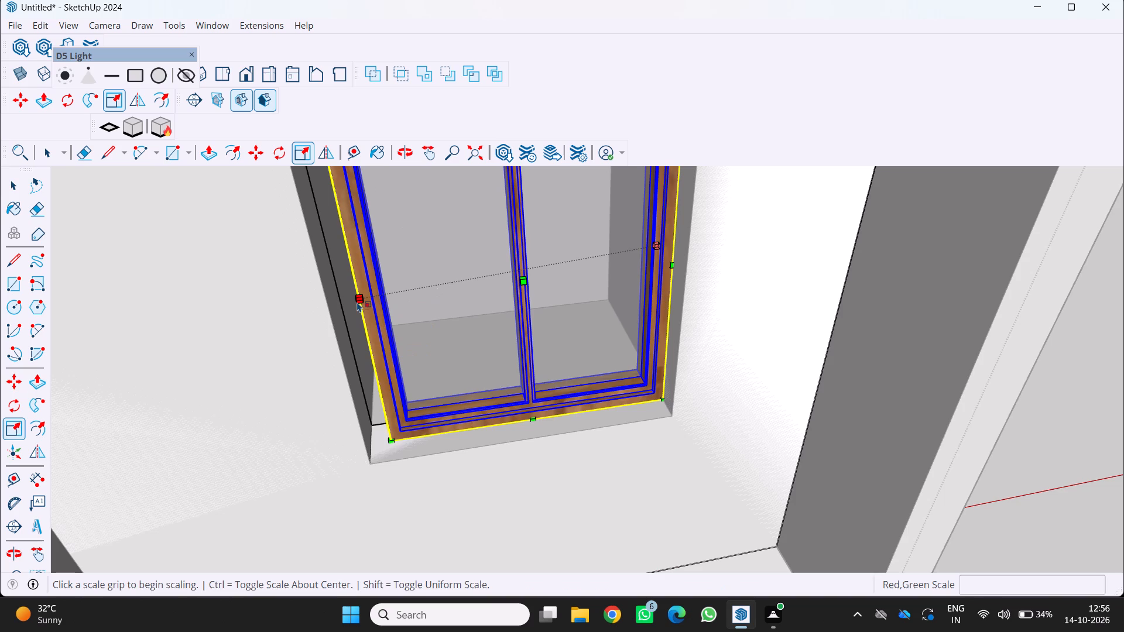
{"action": "left_click", "coordinate": [358, 300]}
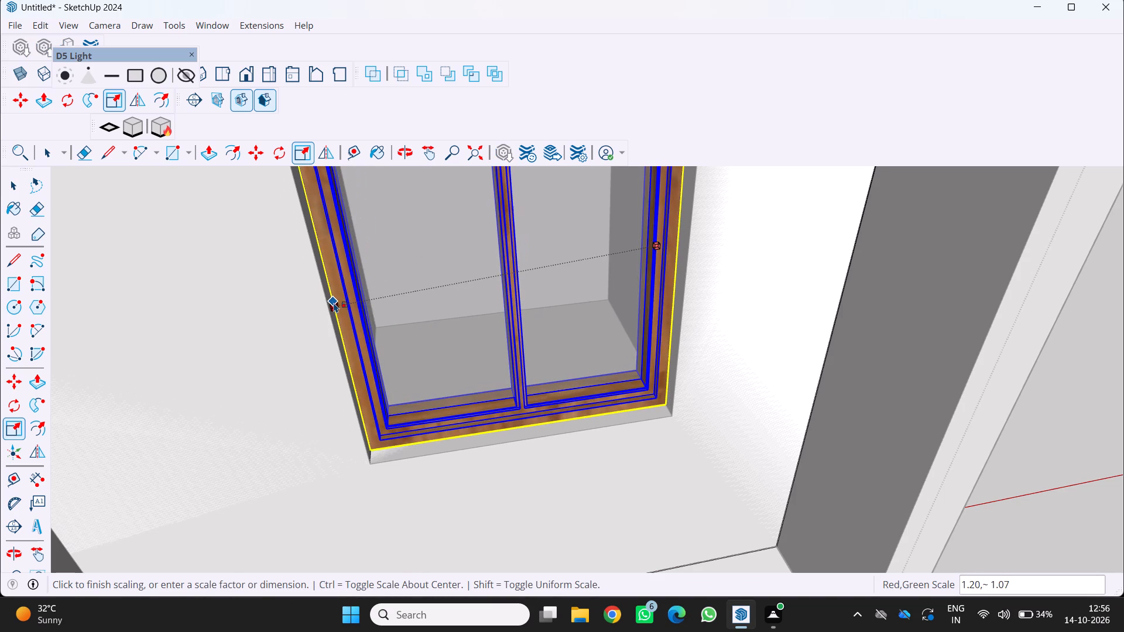
{"action": "left_click", "coordinate": [333, 298]}
Scale the window's depth from its front face along the red axis to a factor of about -6.00.
{"action": "scroll", "coordinate": [426, 360], "scroll_direction": "down", "scroll_amount": 5}
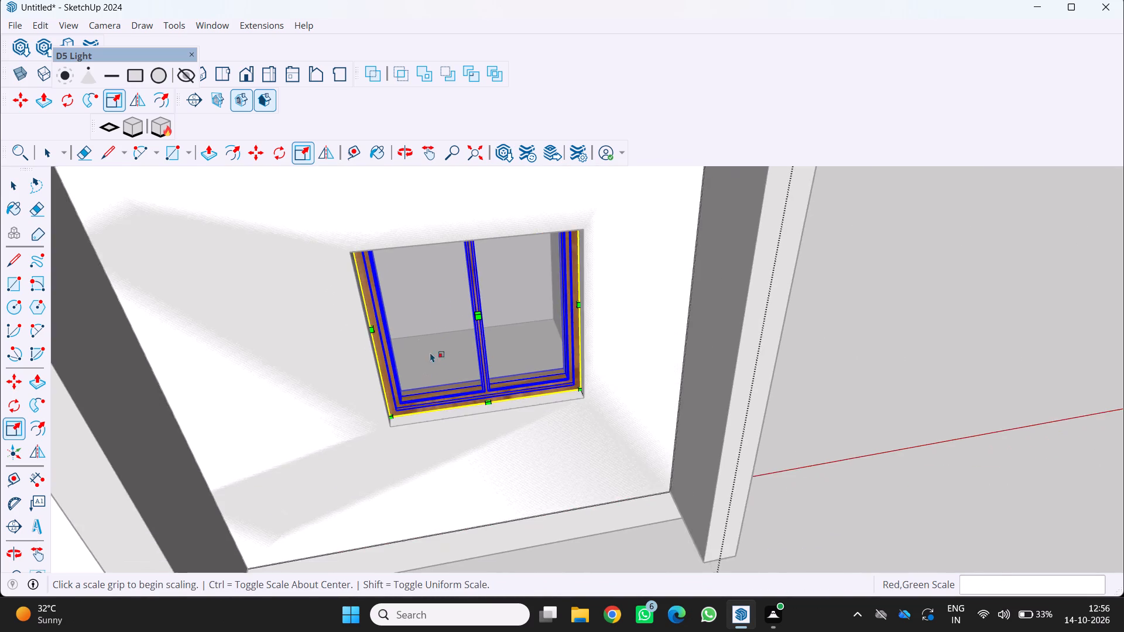
{"action": "scroll", "coordinate": [427, 266], "scroll_direction": "up", "scroll_amount": 1}
{"action": "middle_click_drag", "start_coordinate": [423, 265], "coordinate": [383, 156]}
{"action": "scroll", "coordinate": [403, 194], "scroll_direction": "down", "scroll_amount": 5}
{"action": "scroll", "coordinate": [436, 223], "scroll_direction": "up", "scroll_amount": 1}
{"action": "middle_click_drag", "start_coordinate": [436, 223], "coordinate": [440, 197]}
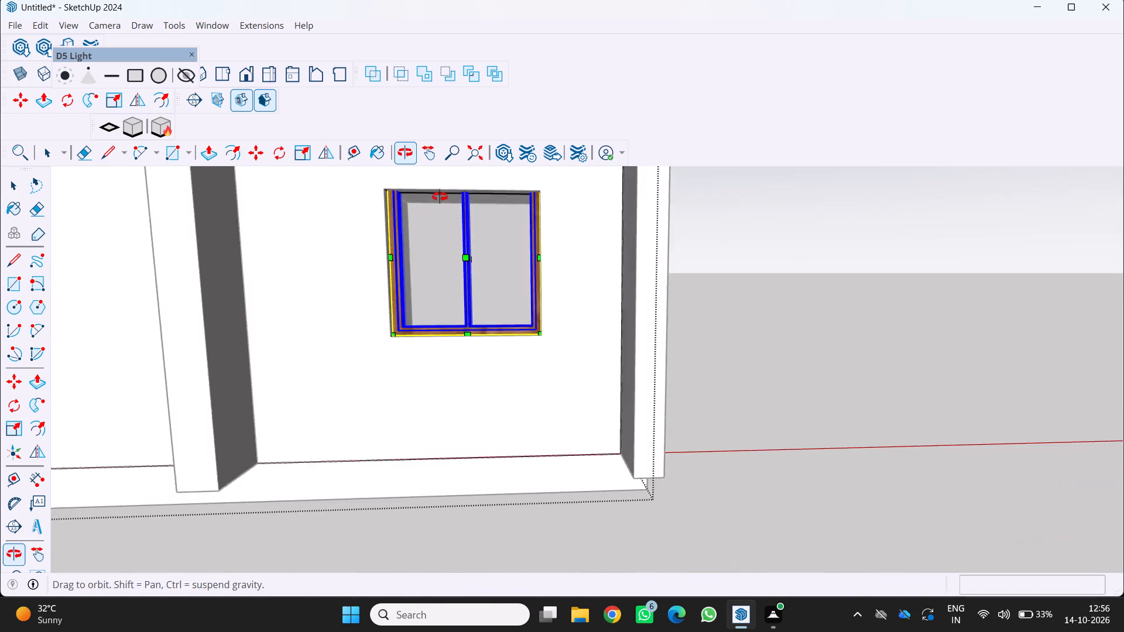
{"action": "middle_click_drag", "start_coordinate": [440, 197], "coordinate": [450, 186]}
{"action": "scroll", "coordinate": [451, 197], "scroll_direction": "down", "scroll_amount": 2}
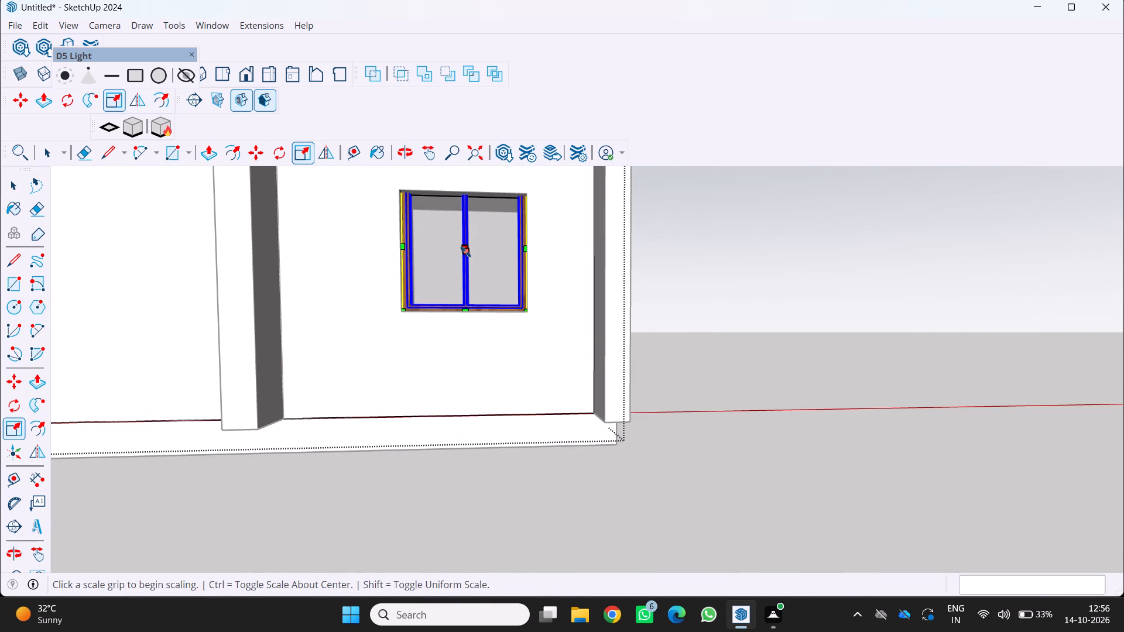
{"action": "left_click", "coordinate": [468, 252]}
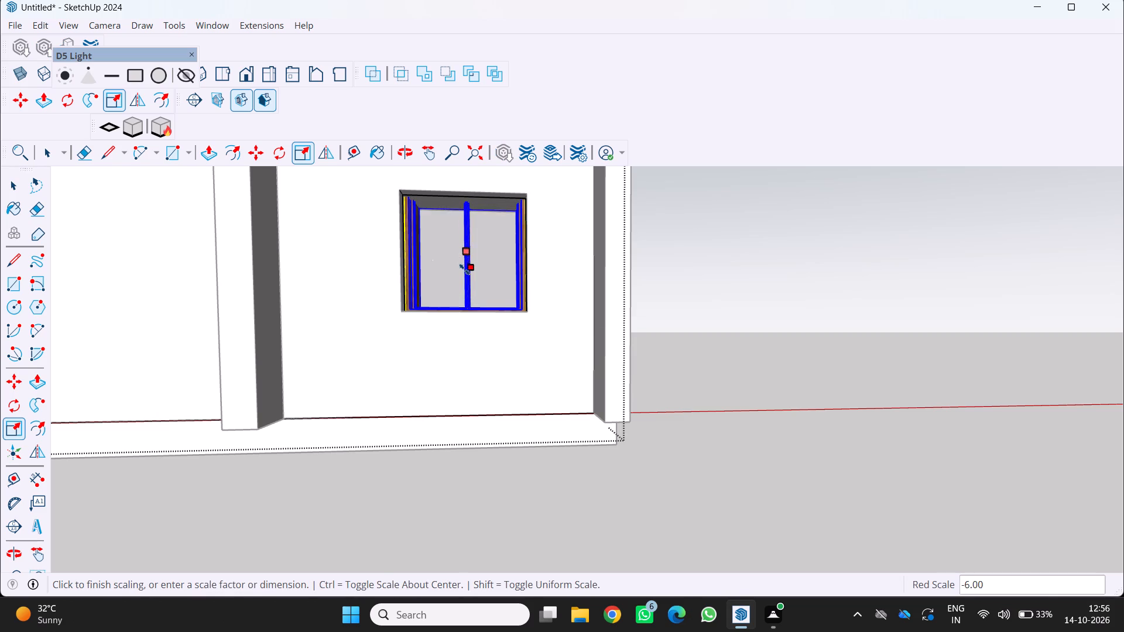
{"action": "left_click", "coordinate": [464, 272]}
{"action": "key", "text": "space"}
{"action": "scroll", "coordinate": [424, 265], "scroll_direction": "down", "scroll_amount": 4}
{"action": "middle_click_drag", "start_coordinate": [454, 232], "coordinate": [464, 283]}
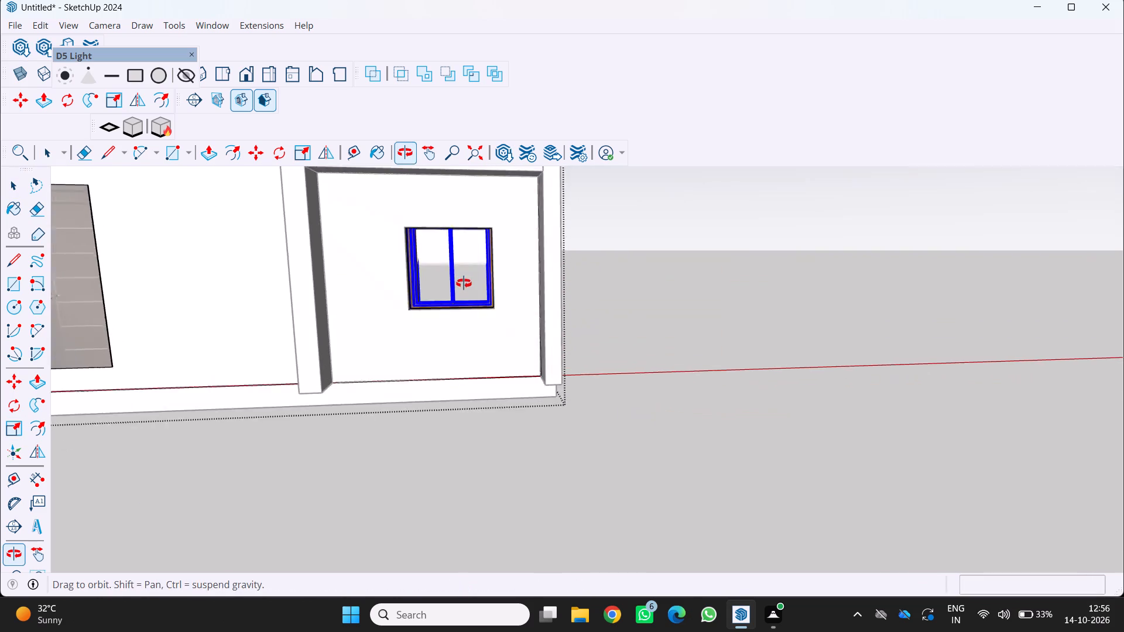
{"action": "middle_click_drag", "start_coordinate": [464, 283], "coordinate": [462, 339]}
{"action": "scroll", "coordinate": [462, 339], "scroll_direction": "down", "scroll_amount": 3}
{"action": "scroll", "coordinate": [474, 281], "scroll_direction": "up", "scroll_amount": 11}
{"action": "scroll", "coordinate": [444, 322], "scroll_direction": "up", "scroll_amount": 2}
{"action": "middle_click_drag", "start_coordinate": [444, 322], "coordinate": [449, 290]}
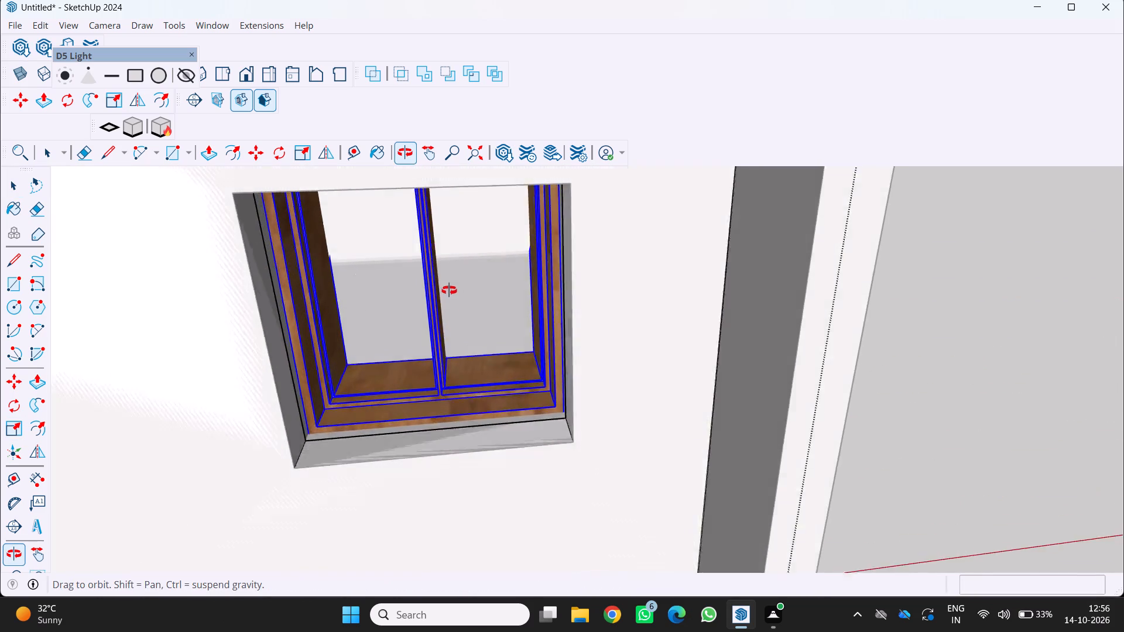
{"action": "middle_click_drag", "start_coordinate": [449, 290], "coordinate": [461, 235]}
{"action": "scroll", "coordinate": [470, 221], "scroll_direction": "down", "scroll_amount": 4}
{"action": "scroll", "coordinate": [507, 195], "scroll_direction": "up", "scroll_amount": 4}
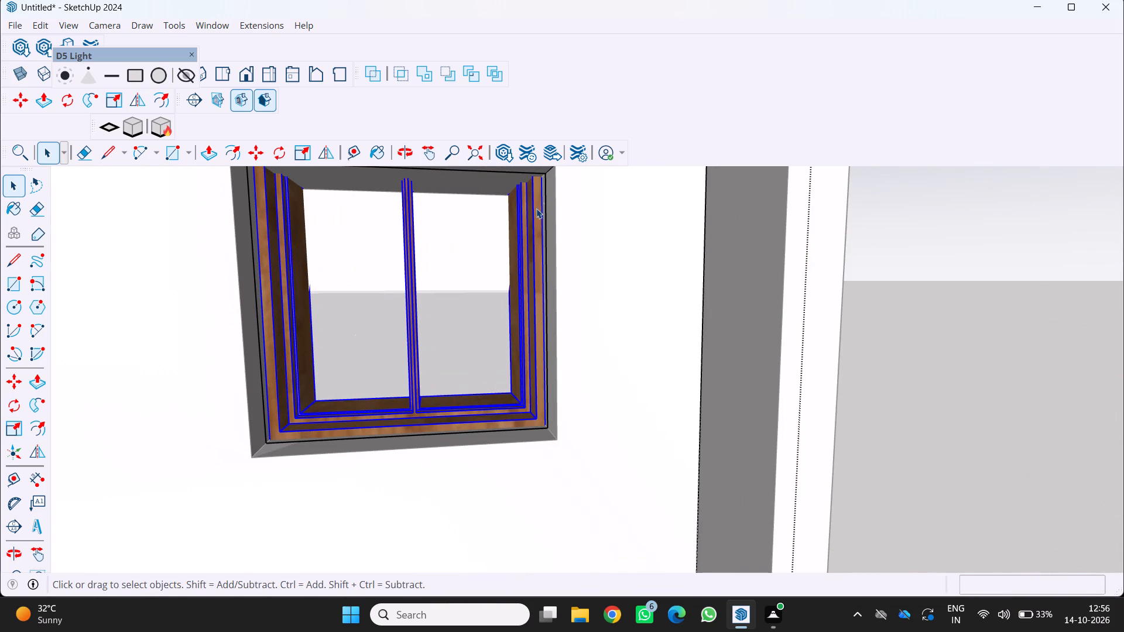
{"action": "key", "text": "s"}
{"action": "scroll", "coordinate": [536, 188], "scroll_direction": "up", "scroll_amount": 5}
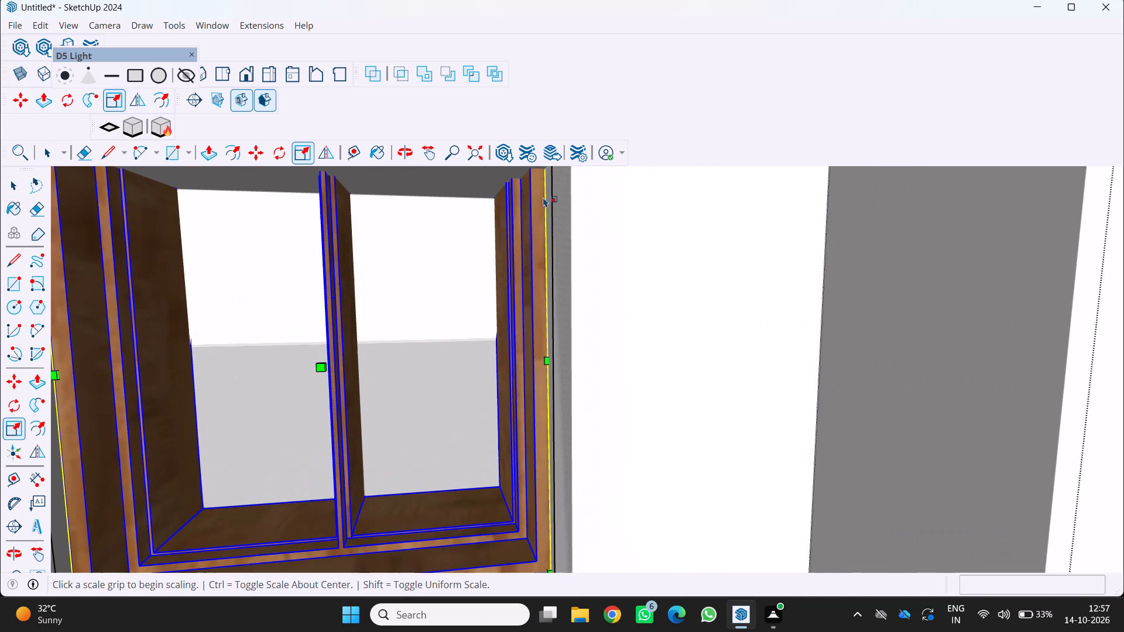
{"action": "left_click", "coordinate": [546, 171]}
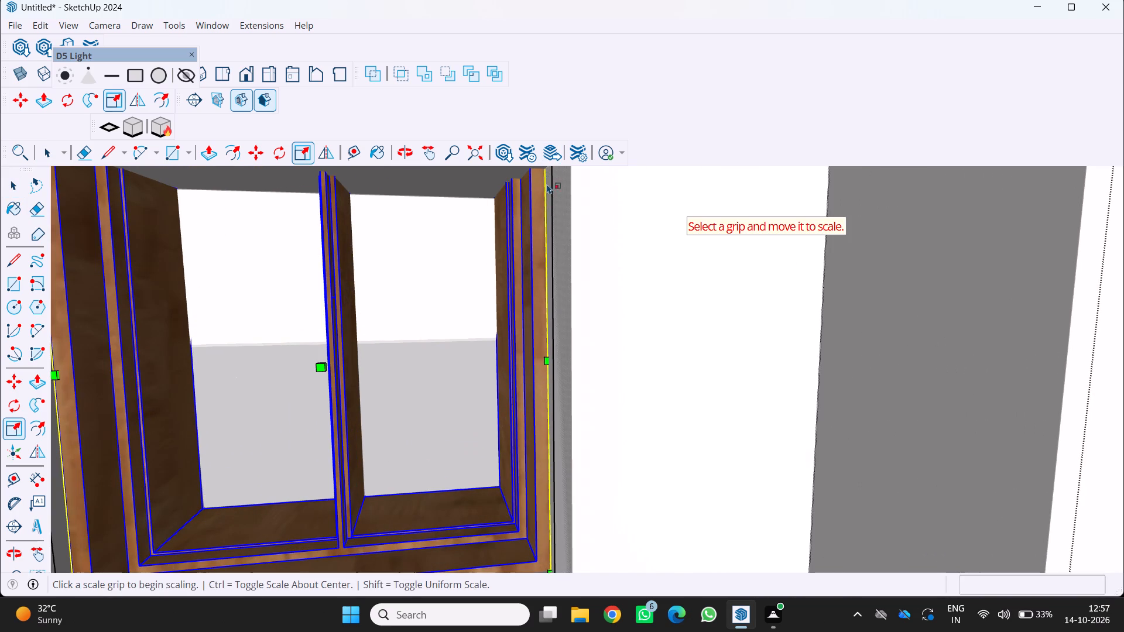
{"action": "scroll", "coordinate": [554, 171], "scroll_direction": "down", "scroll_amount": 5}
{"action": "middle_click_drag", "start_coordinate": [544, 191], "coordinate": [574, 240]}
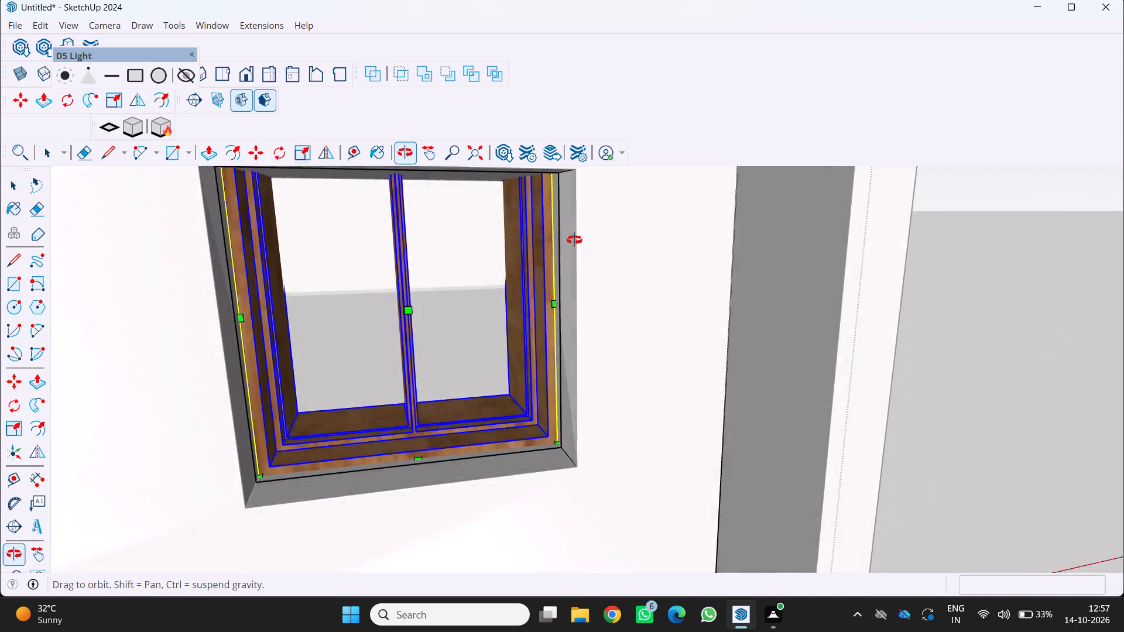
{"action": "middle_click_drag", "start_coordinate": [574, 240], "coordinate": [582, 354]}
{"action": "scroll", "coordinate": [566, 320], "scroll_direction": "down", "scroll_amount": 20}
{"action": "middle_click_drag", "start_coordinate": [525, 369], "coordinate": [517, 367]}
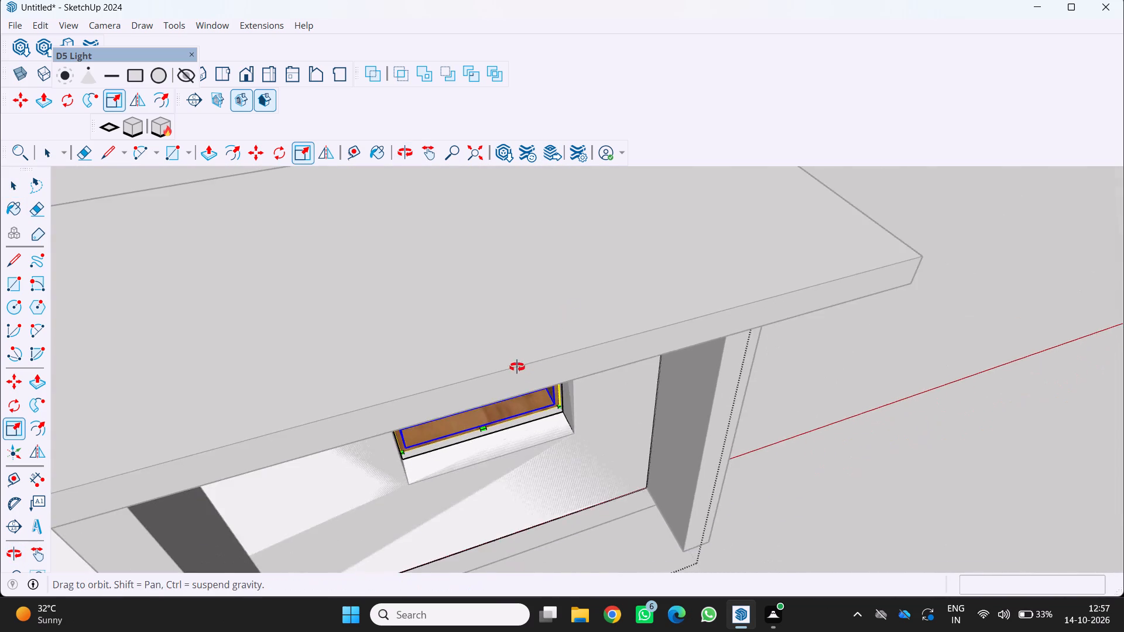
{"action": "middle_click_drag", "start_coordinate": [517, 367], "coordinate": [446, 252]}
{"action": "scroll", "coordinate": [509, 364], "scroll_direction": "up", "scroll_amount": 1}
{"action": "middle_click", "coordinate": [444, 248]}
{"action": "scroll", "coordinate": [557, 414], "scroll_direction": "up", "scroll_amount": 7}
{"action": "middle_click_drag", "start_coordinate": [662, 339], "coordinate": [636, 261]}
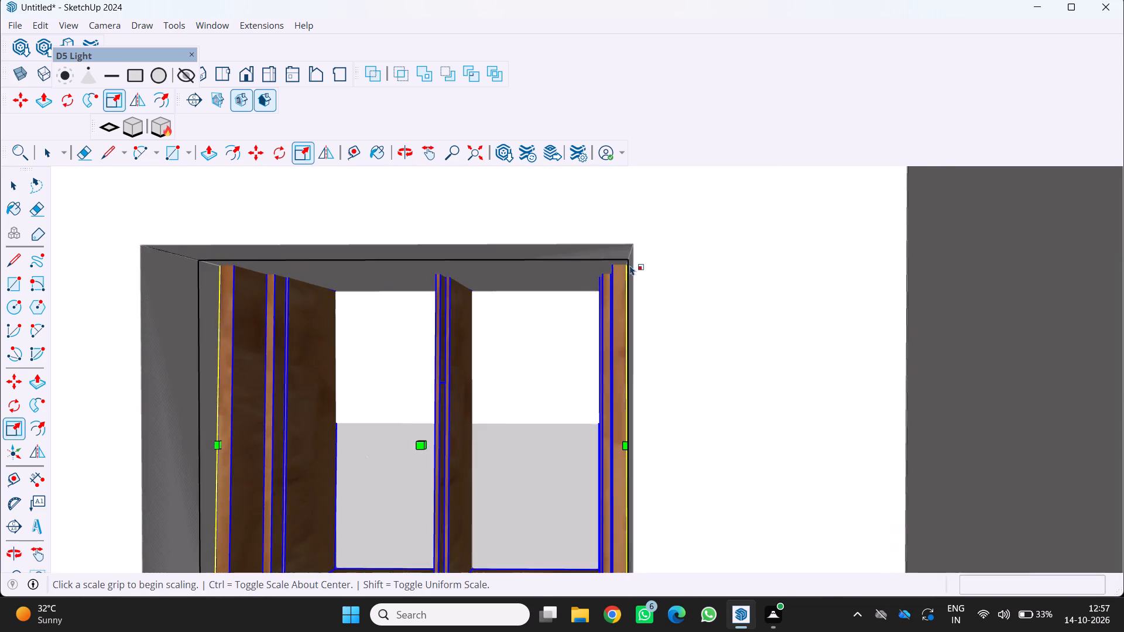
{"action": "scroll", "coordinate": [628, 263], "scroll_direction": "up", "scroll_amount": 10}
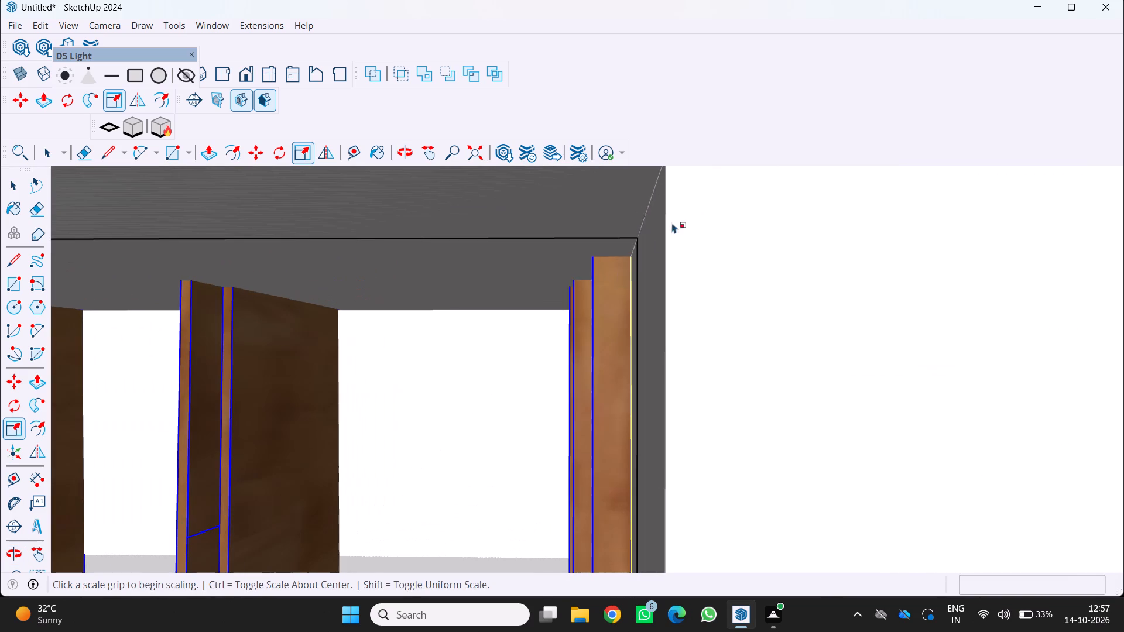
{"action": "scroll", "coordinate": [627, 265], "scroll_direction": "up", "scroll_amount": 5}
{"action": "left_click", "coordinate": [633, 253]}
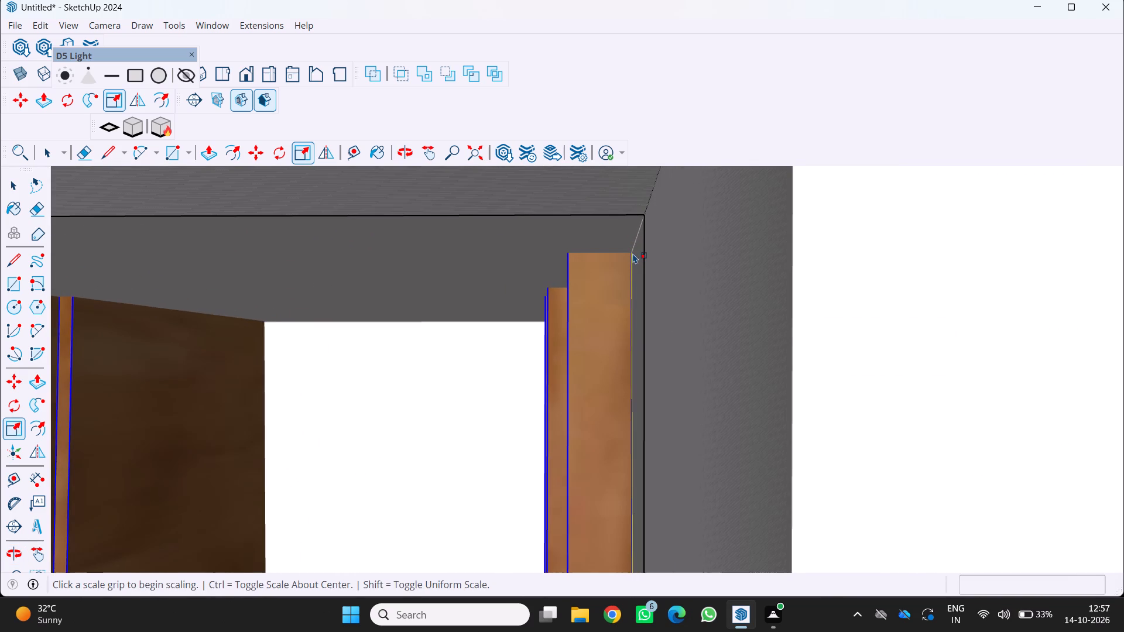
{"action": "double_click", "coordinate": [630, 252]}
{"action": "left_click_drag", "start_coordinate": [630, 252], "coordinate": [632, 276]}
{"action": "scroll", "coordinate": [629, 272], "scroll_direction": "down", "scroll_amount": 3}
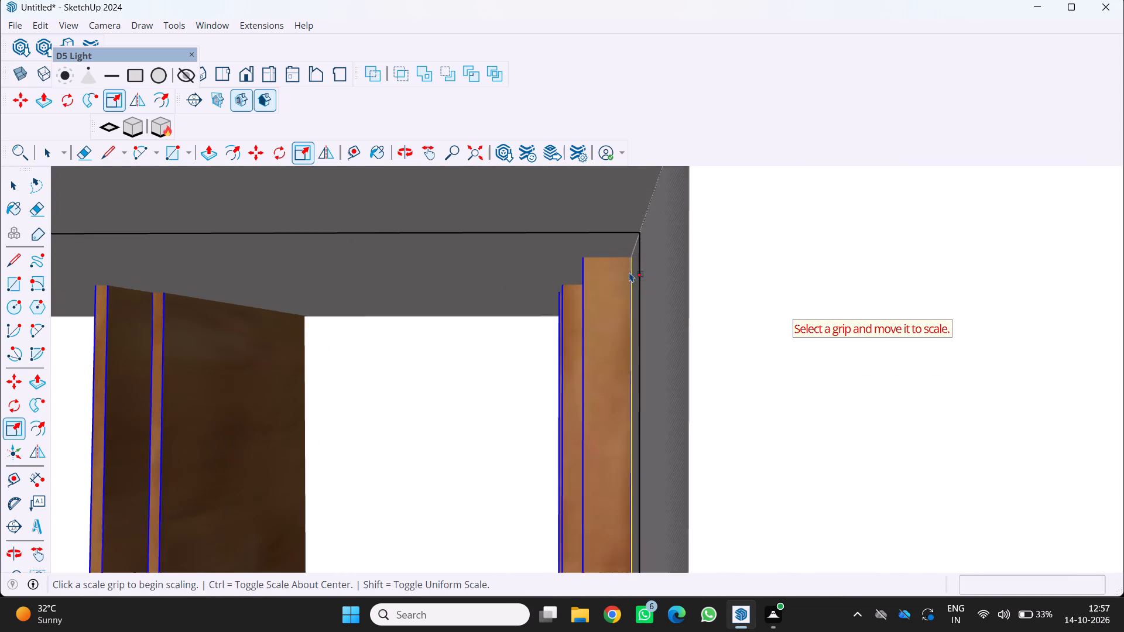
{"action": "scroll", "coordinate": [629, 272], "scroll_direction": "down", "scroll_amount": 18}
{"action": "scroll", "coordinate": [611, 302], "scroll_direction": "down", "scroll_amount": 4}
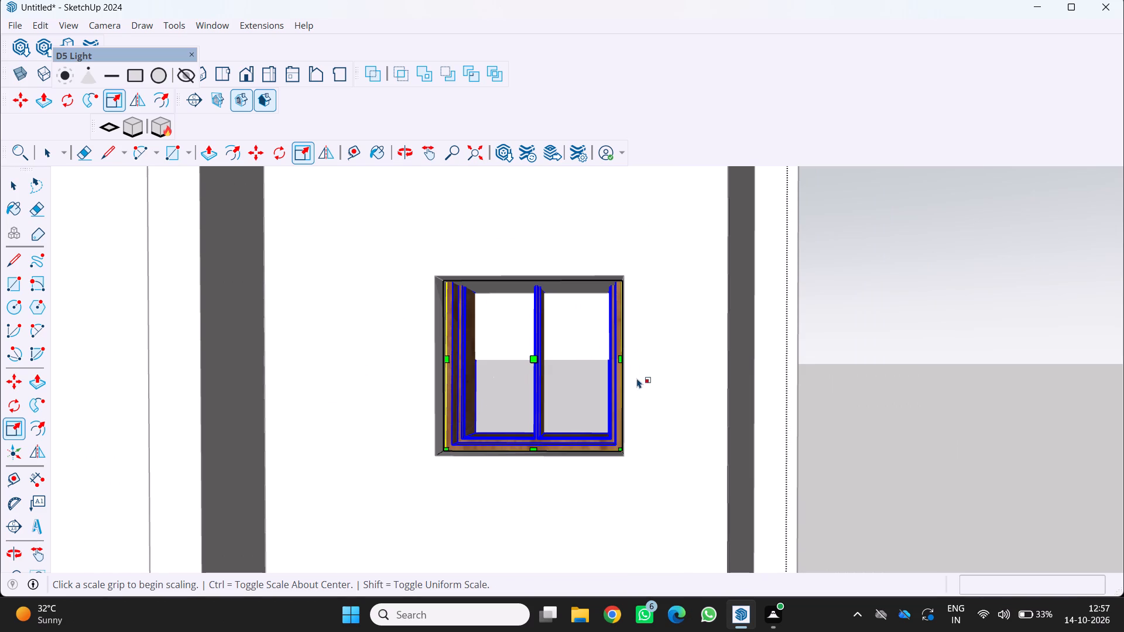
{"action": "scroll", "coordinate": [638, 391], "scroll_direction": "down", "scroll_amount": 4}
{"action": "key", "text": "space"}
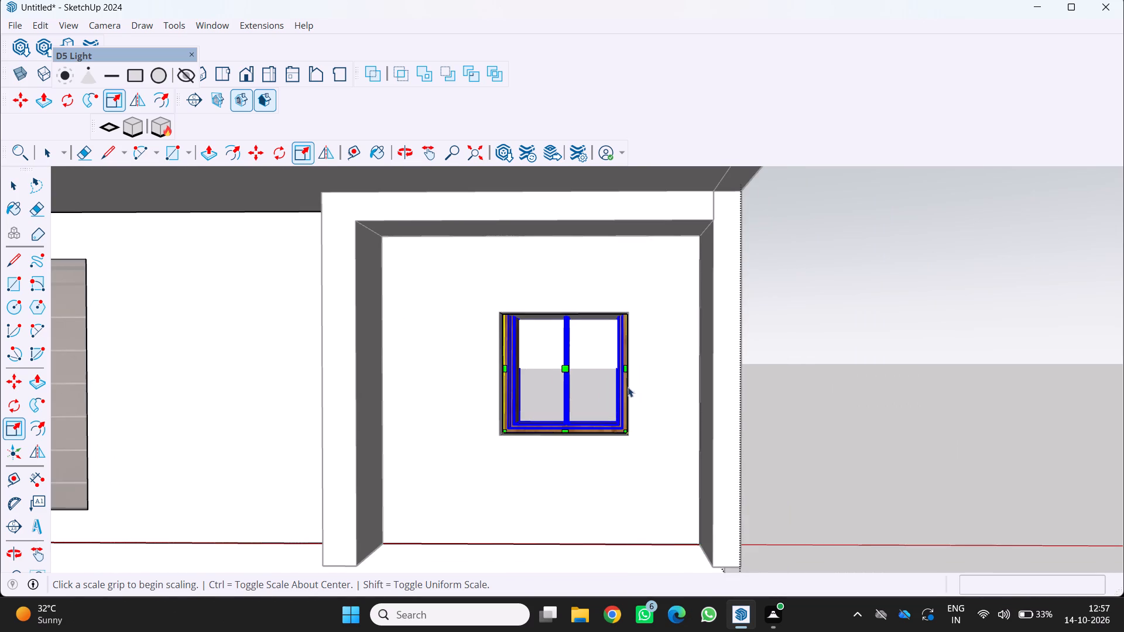
Move the window by its bottom corner about 3 7/8" down along the blue axis within the opening.
{"action": "scroll", "coordinate": [622, 422], "scroll_direction": "up", "scroll_amount": 2}
{"action": "key", "text": "m"}
{"action": "scroll", "coordinate": [626, 446], "scroll_direction": "up", "scroll_amount": 5}
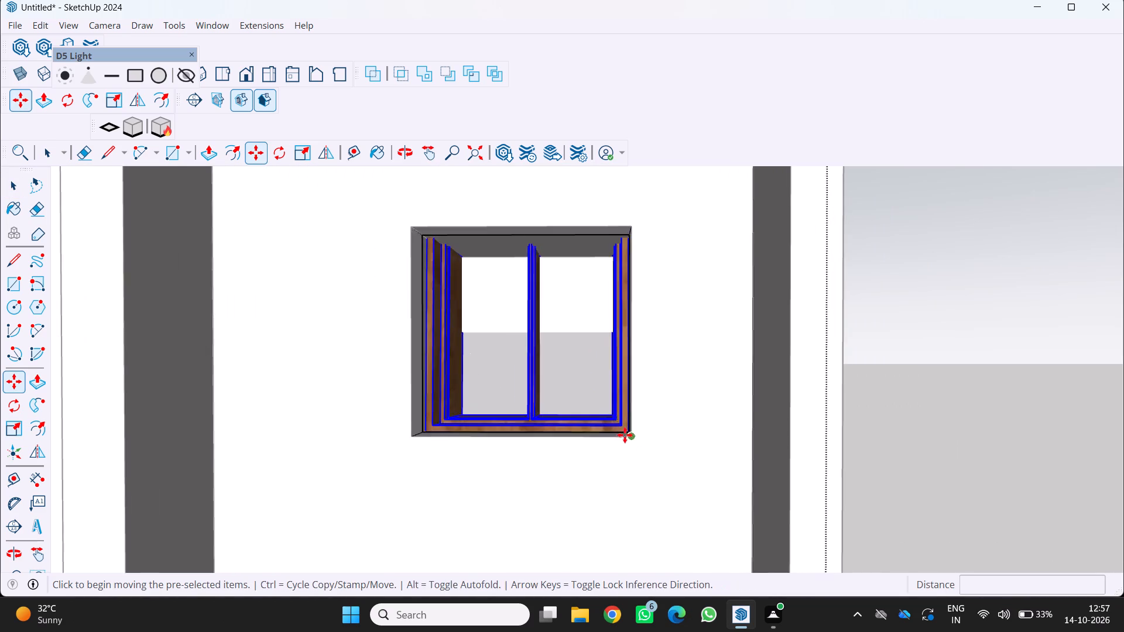
{"action": "scroll", "coordinate": [625, 435], "scroll_direction": "up", "scroll_amount": 5}
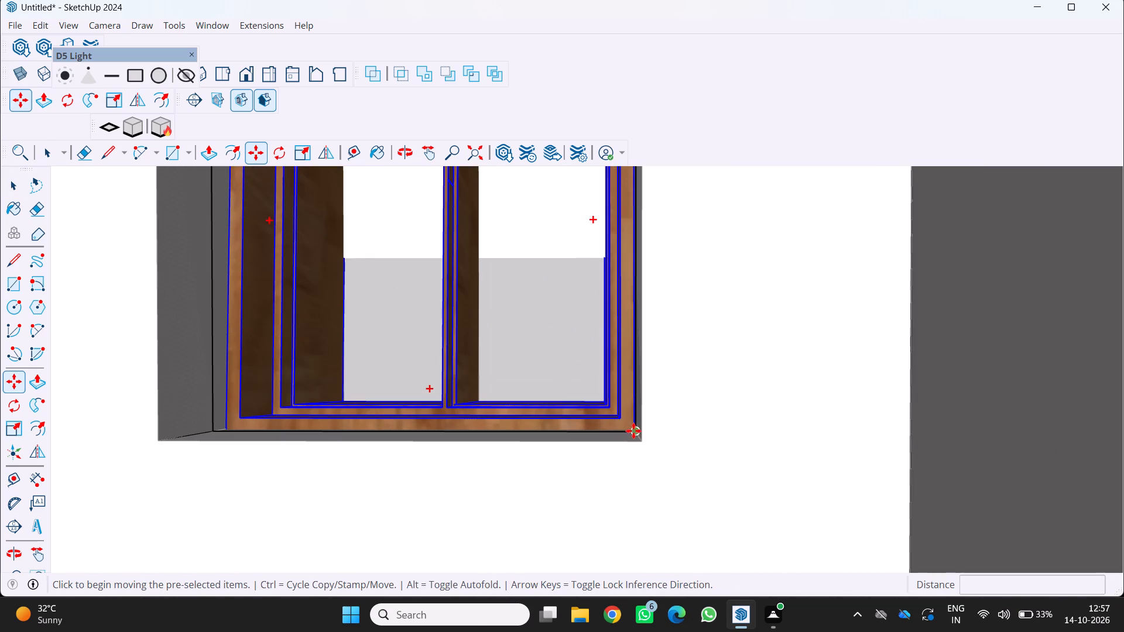
{"action": "left_click", "coordinate": [633, 431]}
{"action": "scroll", "coordinate": [640, 435], "scroll_direction": "down", "scroll_amount": 10}
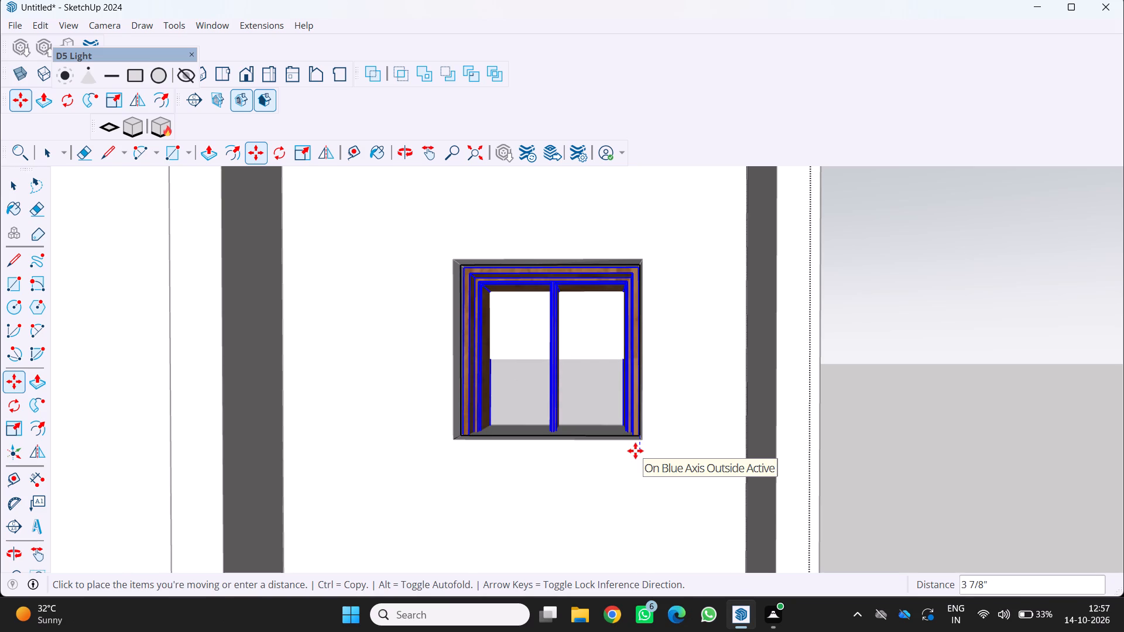
{"action": "left_click", "coordinate": [635, 451]}
Scale the window's depth from its front face along the red axis to a factor of 0.91.
{"action": "scroll", "coordinate": [623, 430], "scroll_direction": "up", "scroll_amount": 6}
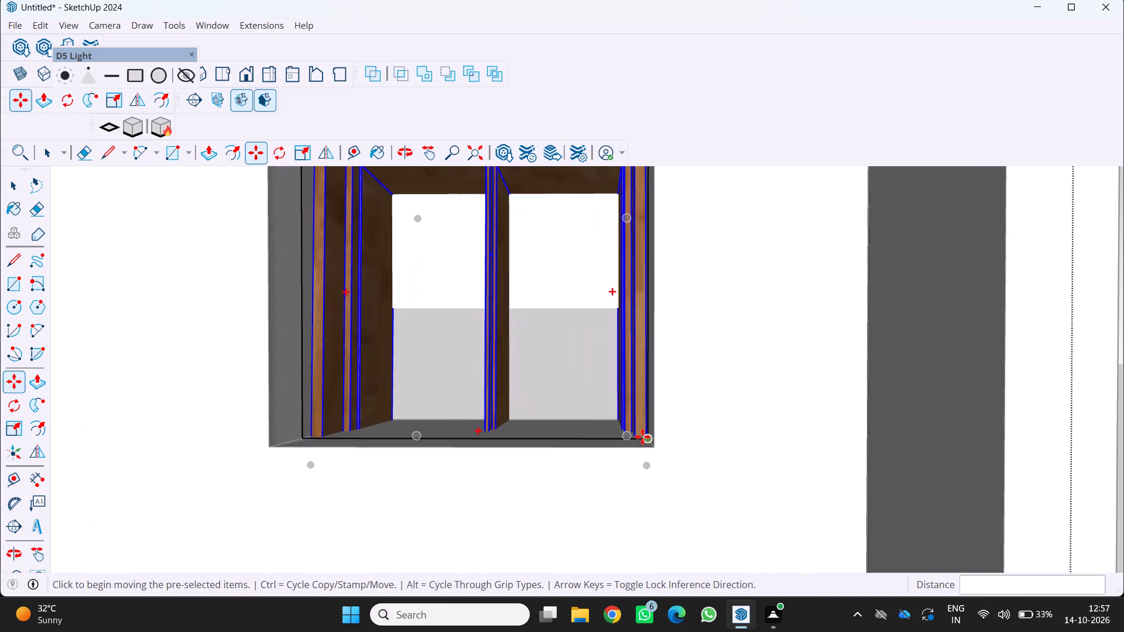
{"action": "scroll", "coordinate": [642, 438], "scroll_direction": "up", "scroll_amount": 3}
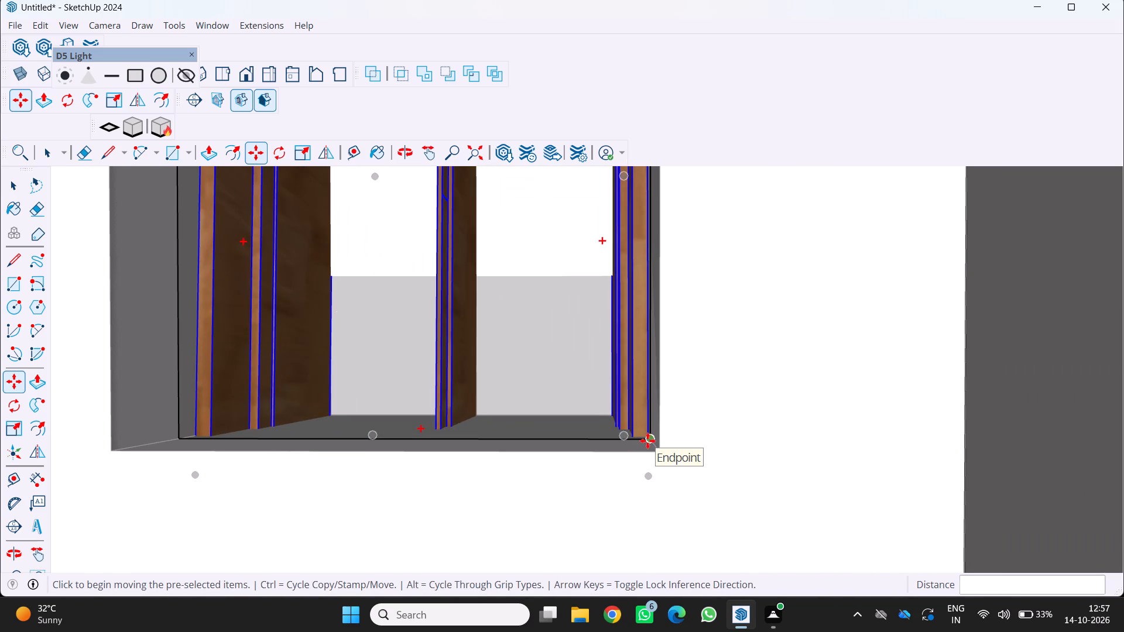
{"action": "key", "text": "s"}
{"action": "left_click", "coordinate": [647, 438]}
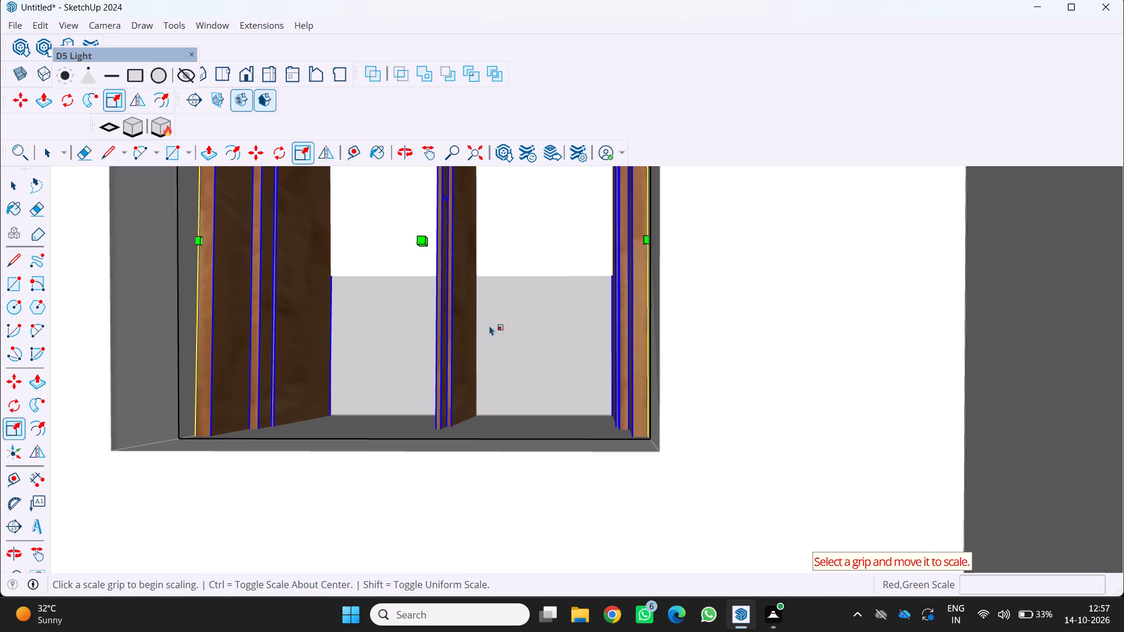
{"action": "left_click", "coordinate": [425, 238]}
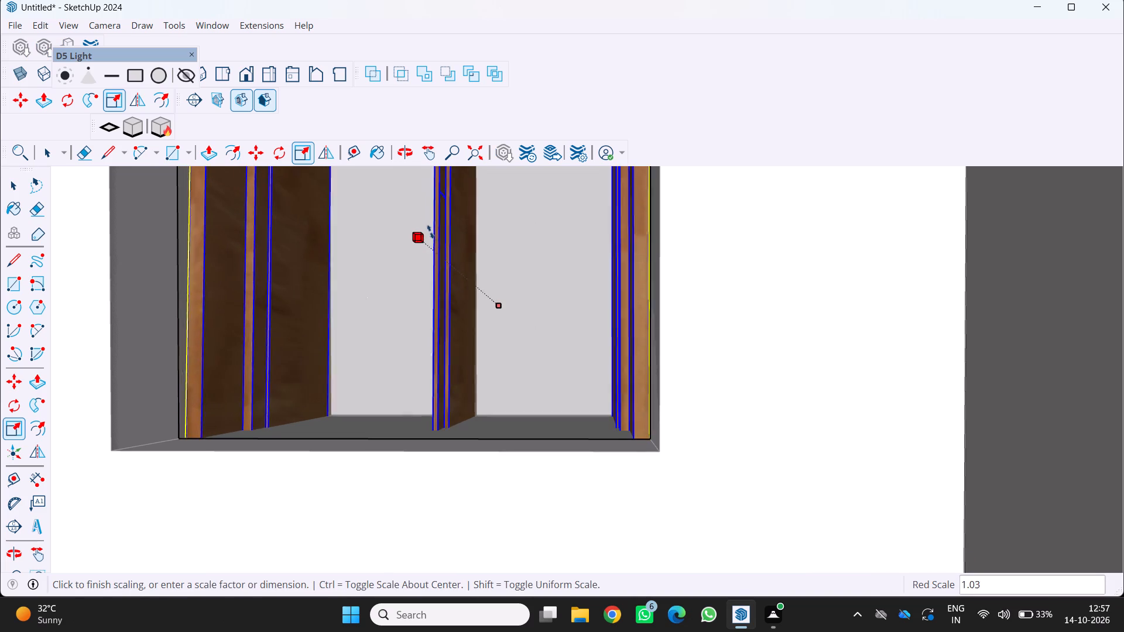
{"action": "left_click", "coordinate": [433, 253]}
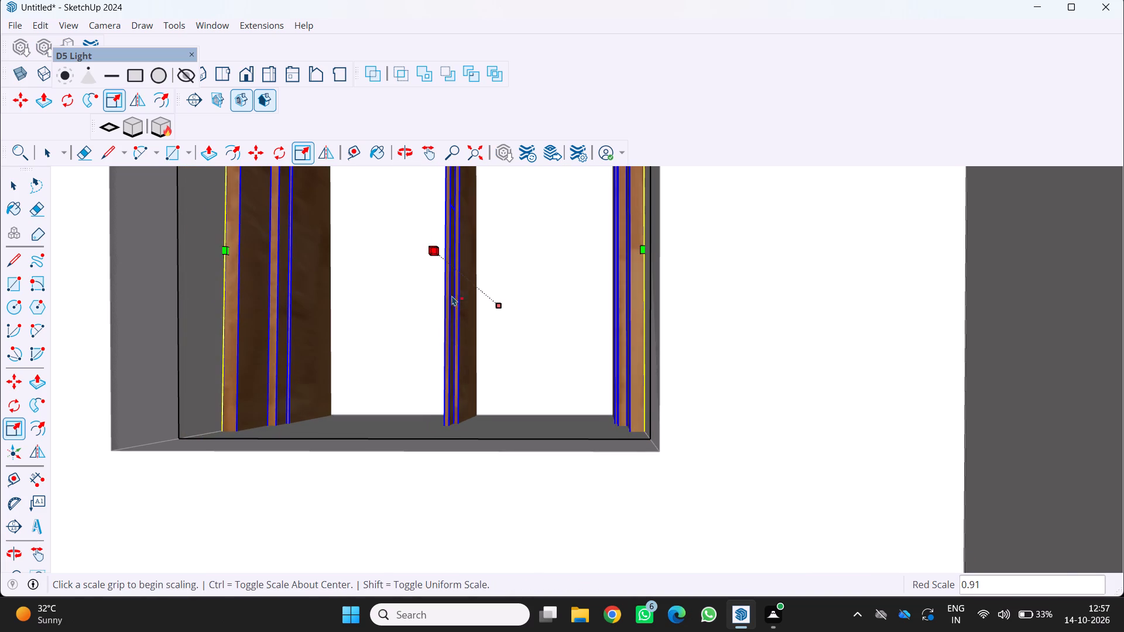
Move the wooden window by its bottom corner out of the opening to the open area beside the building.
{"action": "scroll", "coordinate": [479, 351], "scroll_direction": "up", "scroll_amount": 1}
{"action": "scroll", "coordinate": [295, 418], "scroll_direction": "down", "scroll_amount": 8}
{"action": "scroll", "coordinate": [418, 369], "scroll_direction": "down", "scroll_amount": 1}
{"action": "middle_click_drag", "start_coordinate": [424, 371], "coordinate": [443, 379]}
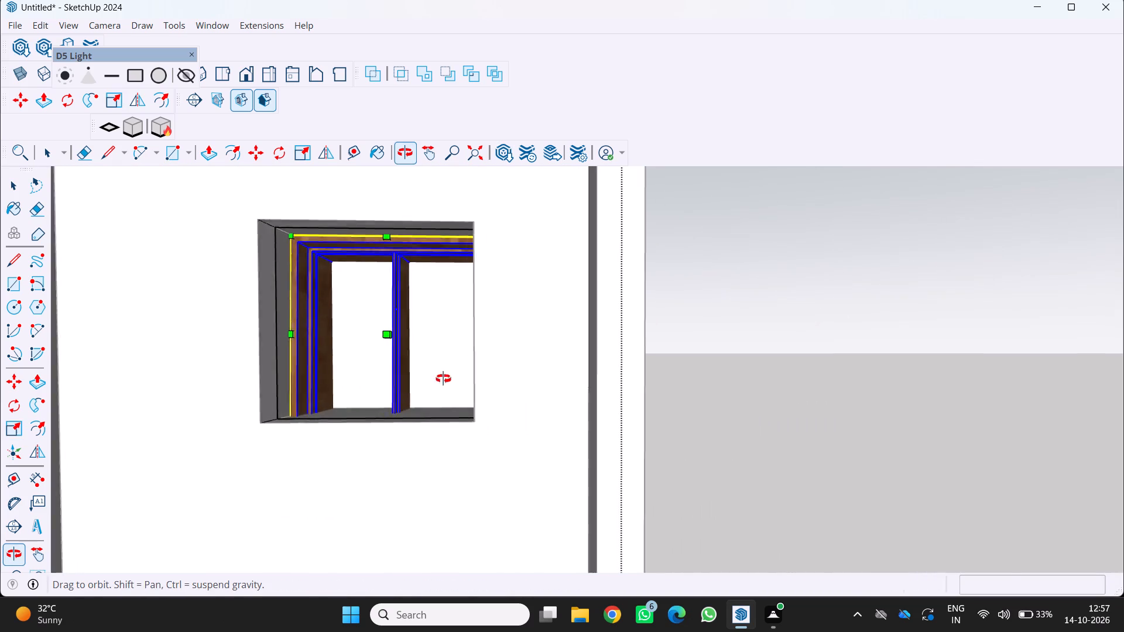
{"action": "middle_click_drag", "start_coordinate": [443, 379], "coordinate": [526, 410]}
{"action": "scroll", "coordinate": [434, 356], "scroll_direction": "up", "scroll_amount": 3}
{"action": "key", "text": "m"}
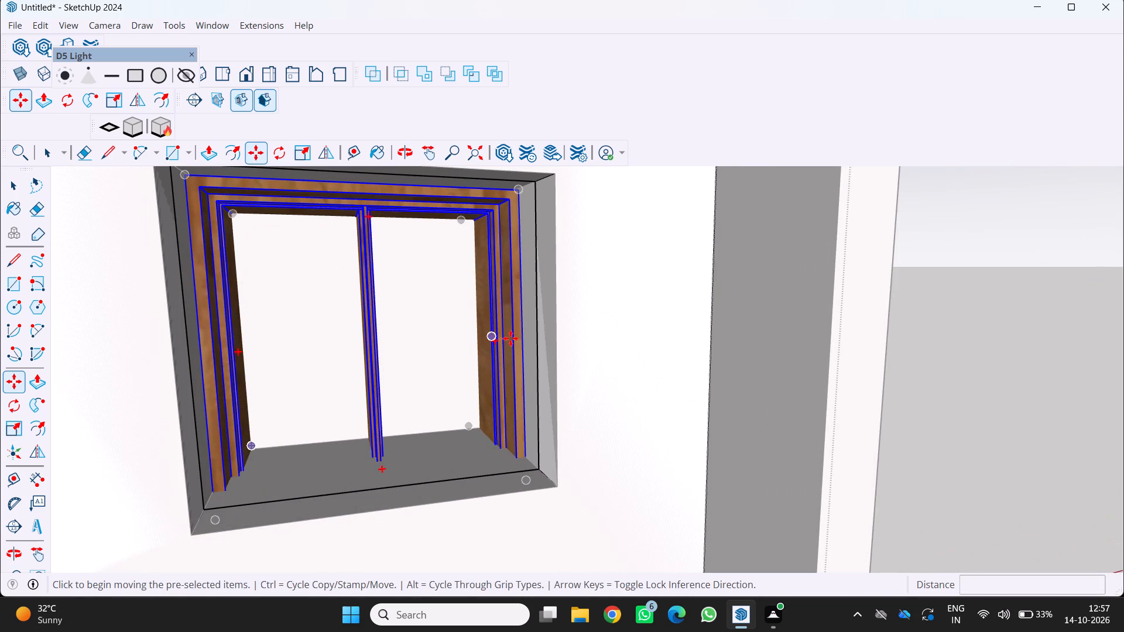
{"action": "scroll", "coordinate": [516, 451], "scroll_direction": "up", "scroll_amount": 2}
{"action": "left_click", "coordinate": [519, 457]}
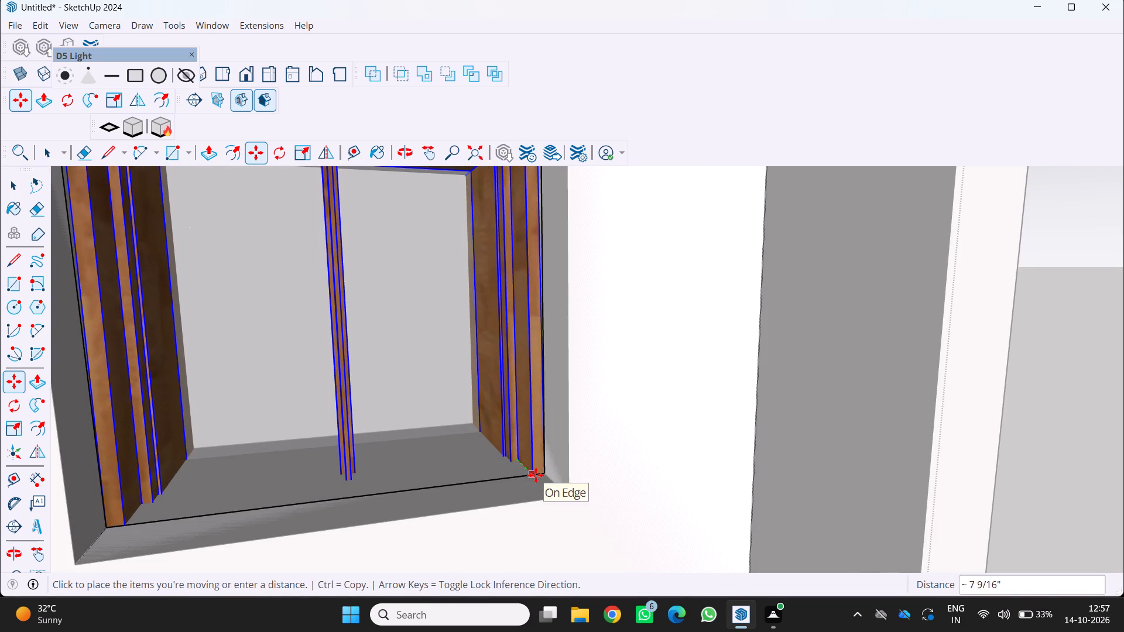
{"action": "scroll", "coordinate": [536, 470], "scroll_direction": "down", "scroll_amount": 9}
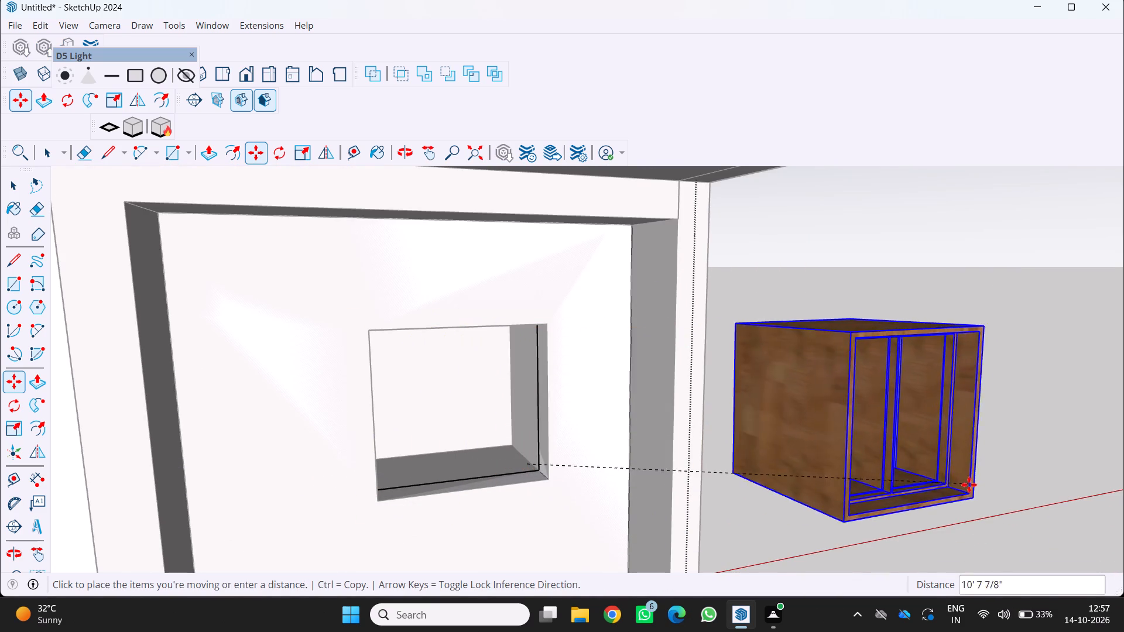
{"action": "scroll", "coordinate": [967, 485], "scroll_direction": "down", "scroll_amount": 5}
{"action": "middle_click_drag", "start_coordinate": [943, 478], "coordinate": [823, 461]}
{"action": "scroll", "coordinate": [821, 462], "scroll_direction": "down", "scroll_amount": 3}
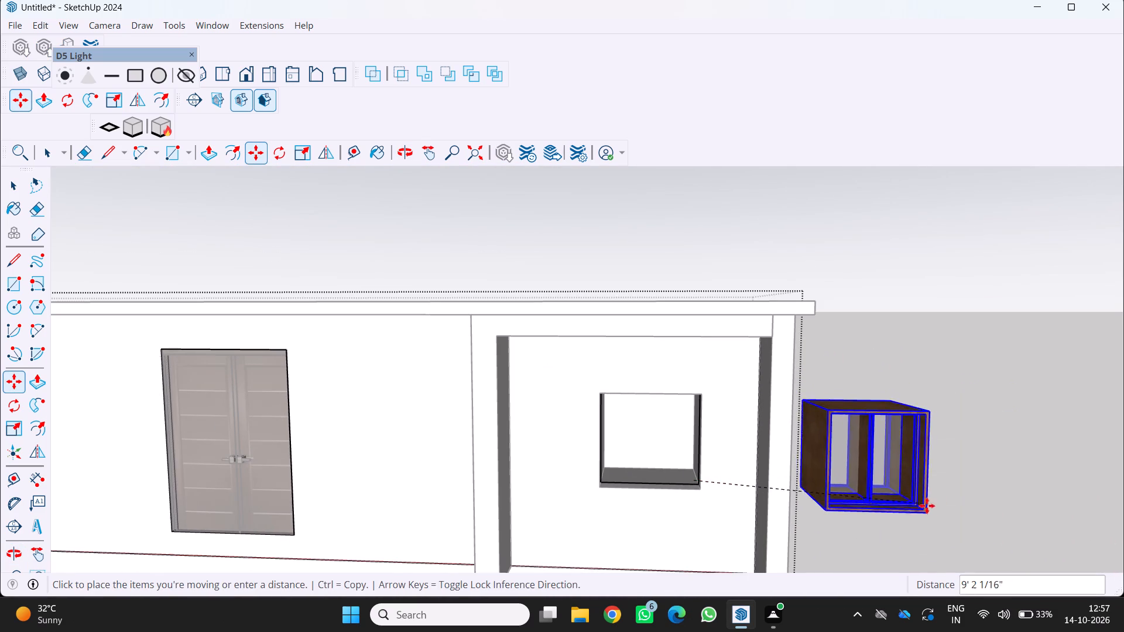
{"action": "left_click", "coordinate": [975, 498]}
Scale the window's depth from its side edge to a factor of about 0.13, keeping the width factor at 1.00.
{"action": "scroll", "coordinate": [974, 499], "scroll_direction": "down", "scroll_amount": 1}
{"action": "middle_click_drag", "start_coordinate": [971, 500], "coordinate": [865, 498]}
{"action": "scroll", "coordinate": [846, 491], "scroll_direction": "down", "scroll_amount": 5}
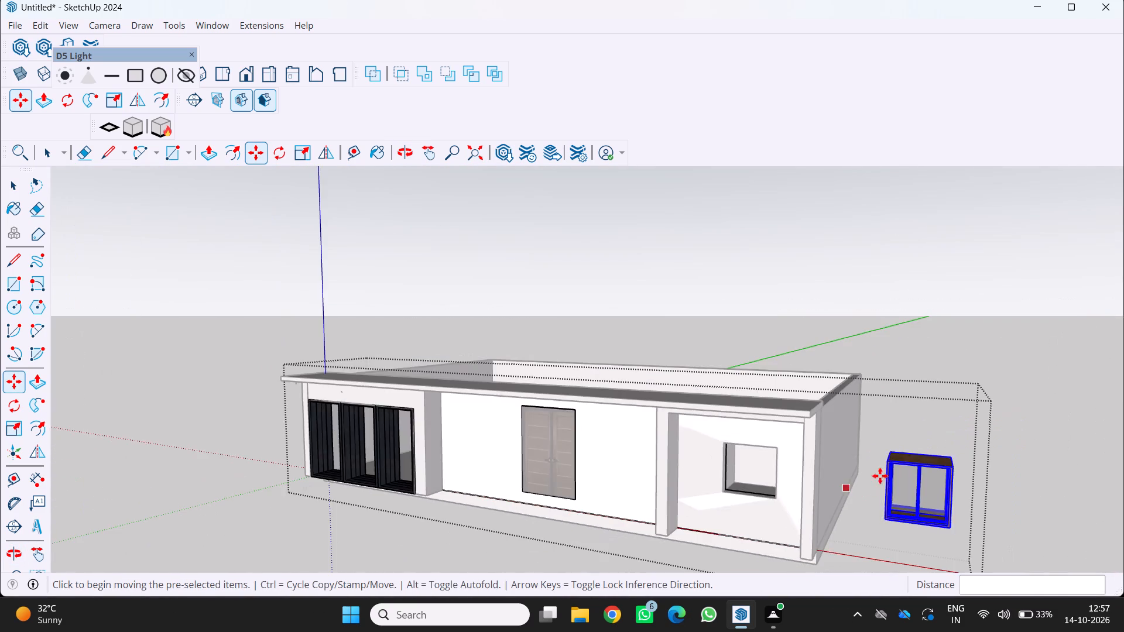
{"action": "scroll", "coordinate": [994, 501], "scroll_direction": "up", "scroll_amount": 6}
{"action": "key", "text": "s"}
{"action": "scroll", "coordinate": [976, 558], "scroll_direction": "up", "scroll_amount": 5}
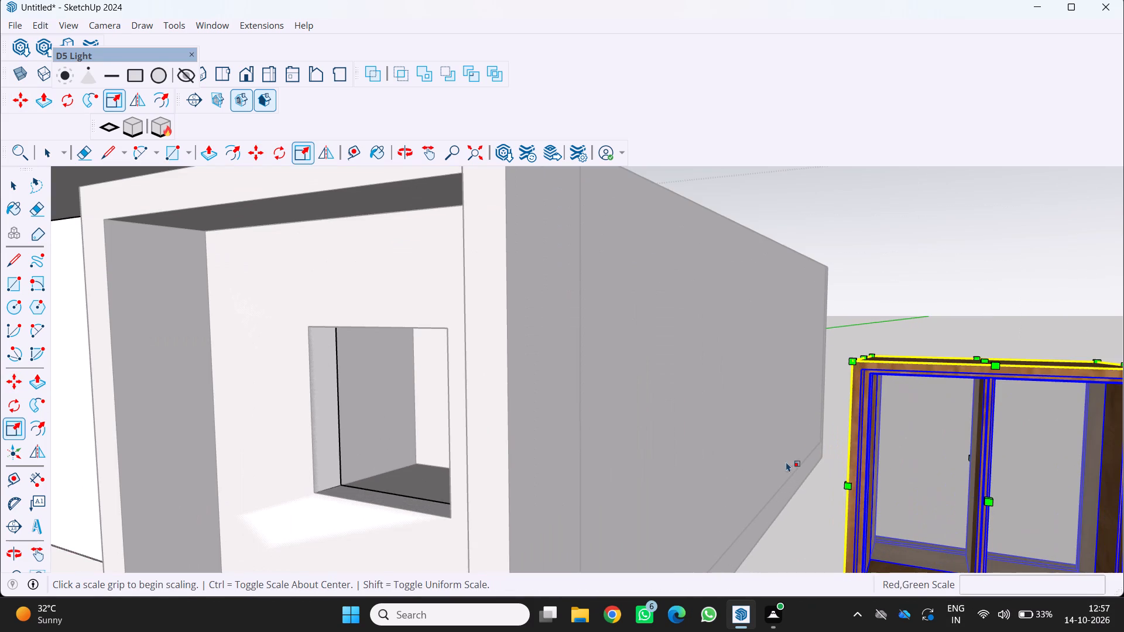
{"action": "left_click", "coordinate": [848, 487]}
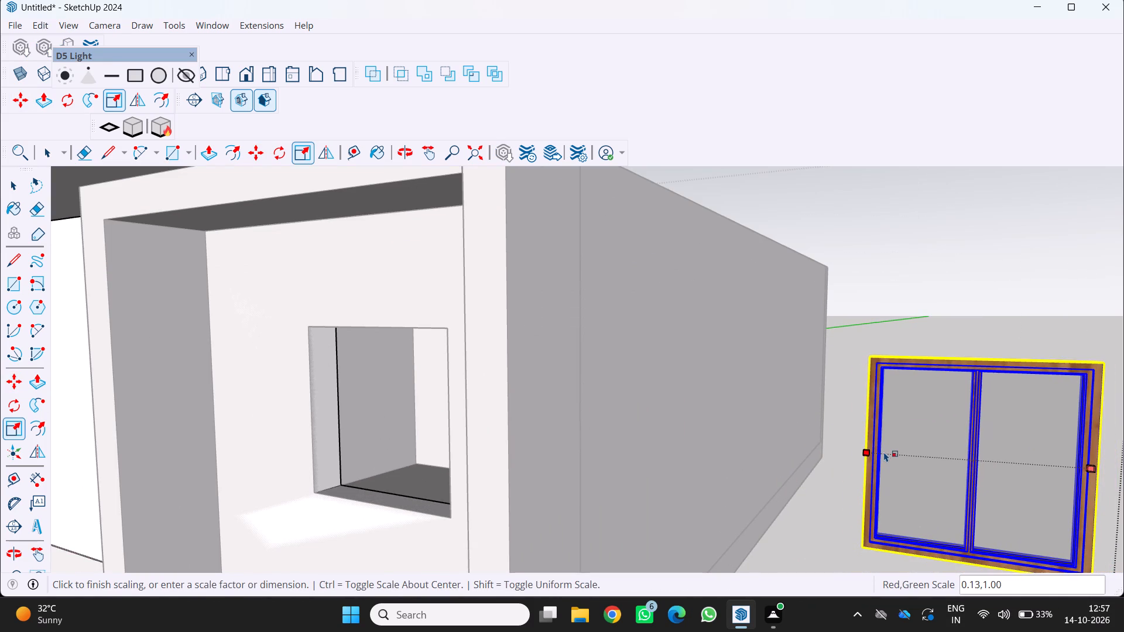
{"action": "left_click", "coordinate": [885, 451]}
Scale the window uniformly from its bottom corner to a factor of about 0.78.
{"action": "middle_click_drag", "start_coordinate": [934, 516], "coordinate": [974, 495]}
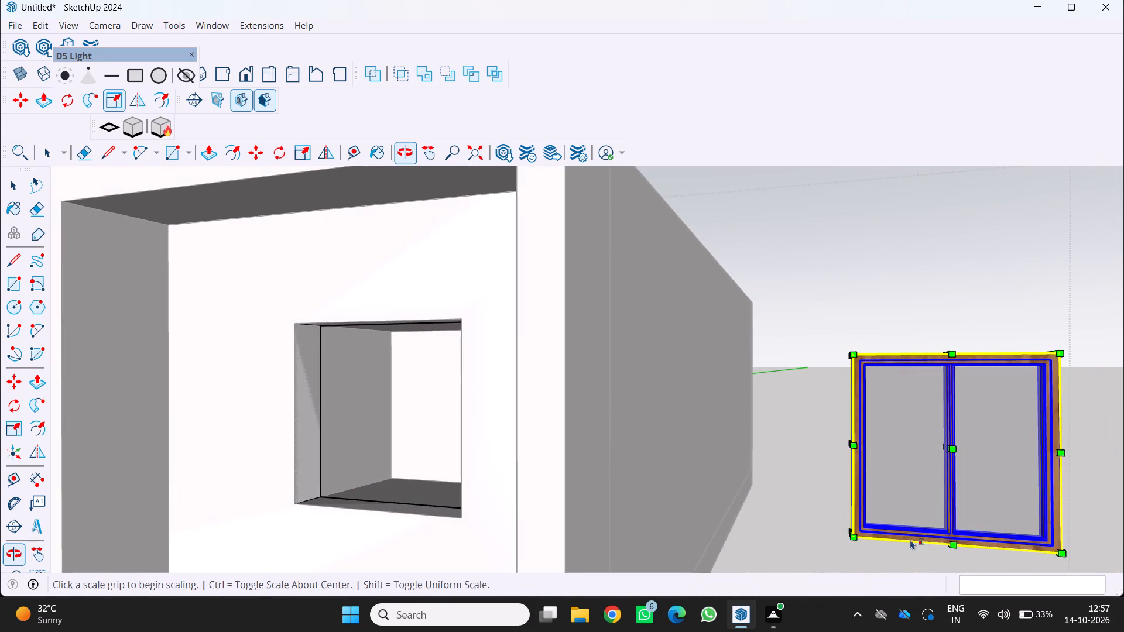
{"action": "scroll", "coordinate": [883, 553], "scroll_direction": "up", "scroll_amount": 2}
{"action": "scroll", "coordinate": [808, 559], "scroll_direction": "up", "scroll_amount": 1}
{"action": "left_click", "coordinate": [856, 533]}
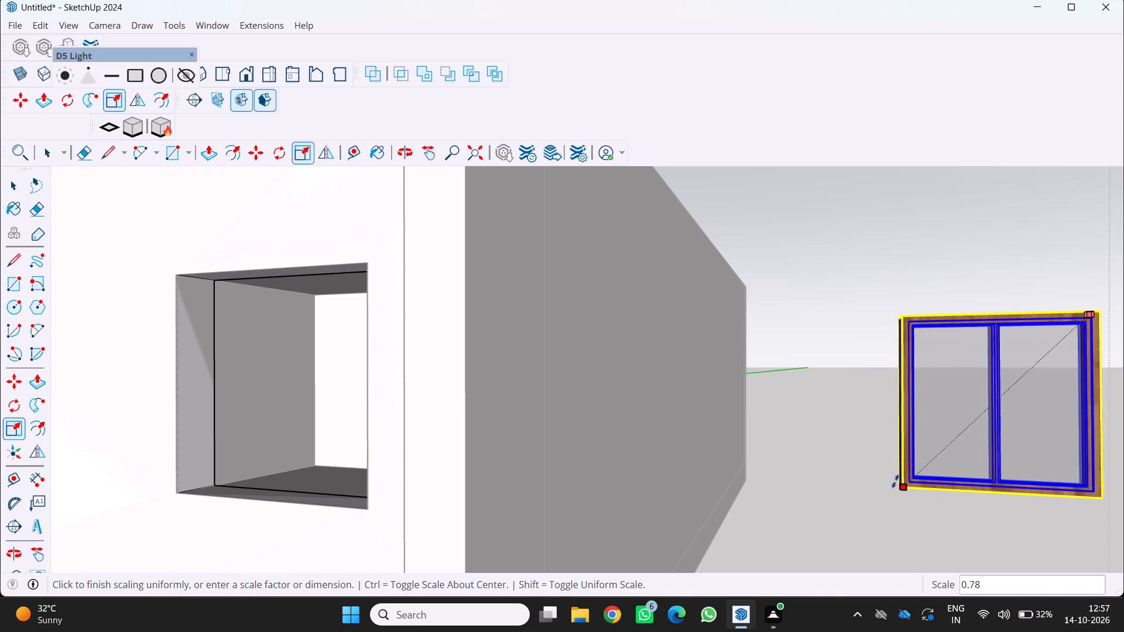
{"action": "left_click", "coordinate": [899, 473]}
Move the window by its bottom corner about 12' 4 11/16" back into the wall opening, onto the opening's bottom edge.
{"action": "scroll", "coordinate": [903, 479], "scroll_direction": "down", "scroll_amount": 7}
{"action": "middle_click_drag", "start_coordinate": [903, 485], "coordinate": [894, 544]}
{"action": "scroll", "coordinate": [897, 530], "scroll_direction": "down", "scroll_amount": 1}
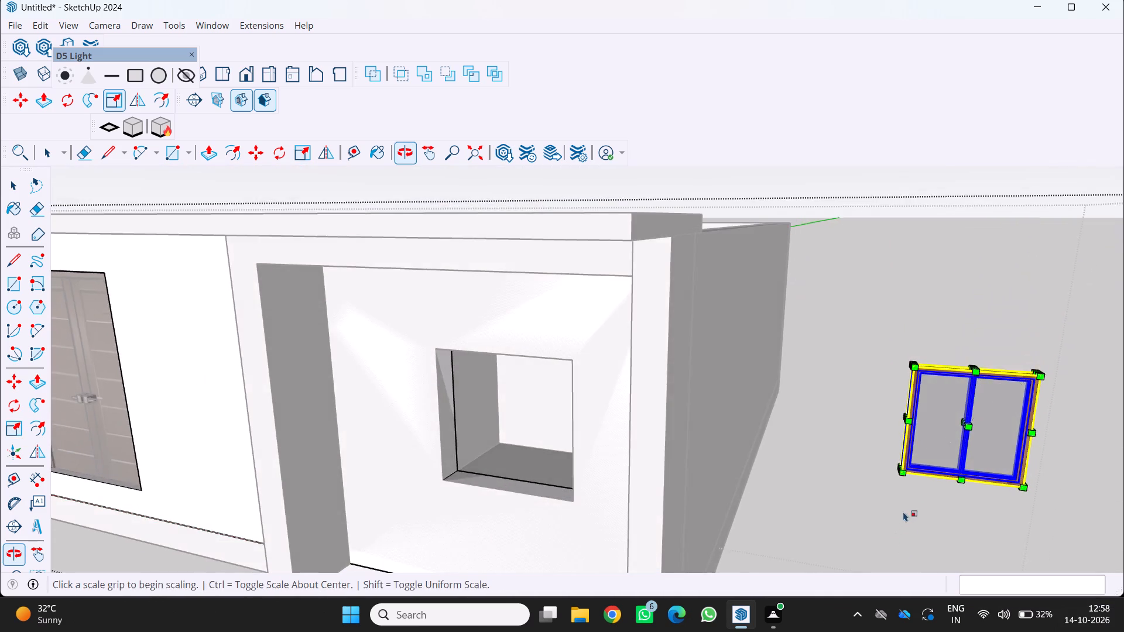
{"action": "scroll", "coordinate": [905, 506], "scroll_direction": "down", "scroll_amount": 6}
{"action": "scroll", "coordinate": [937, 472], "scroll_direction": "up", "scroll_amount": 7}
{"action": "key", "text": "m"}
{"action": "scroll", "coordinate": [990, 500], "scroll_direction": "up", "scroll_amount": 3}
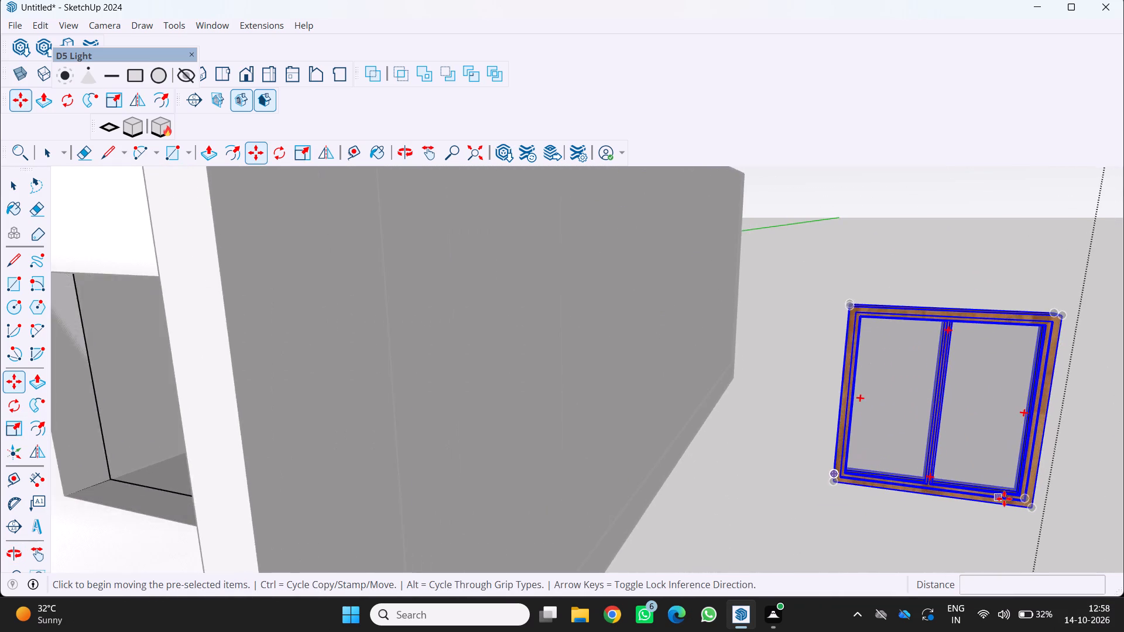
{"action": "scroll", "coordinate": [1004, 499], "scroll_direction": "up", "scroll_amount": 2}
{"action": "scroll", "coordinate": [1061, 522], "scroll_direction": "up", "scroll_amount": 3}
{"action": "scroll", "coordinate": [1016, 491], "scroll_direction": "up", "scroll_amount": 2}
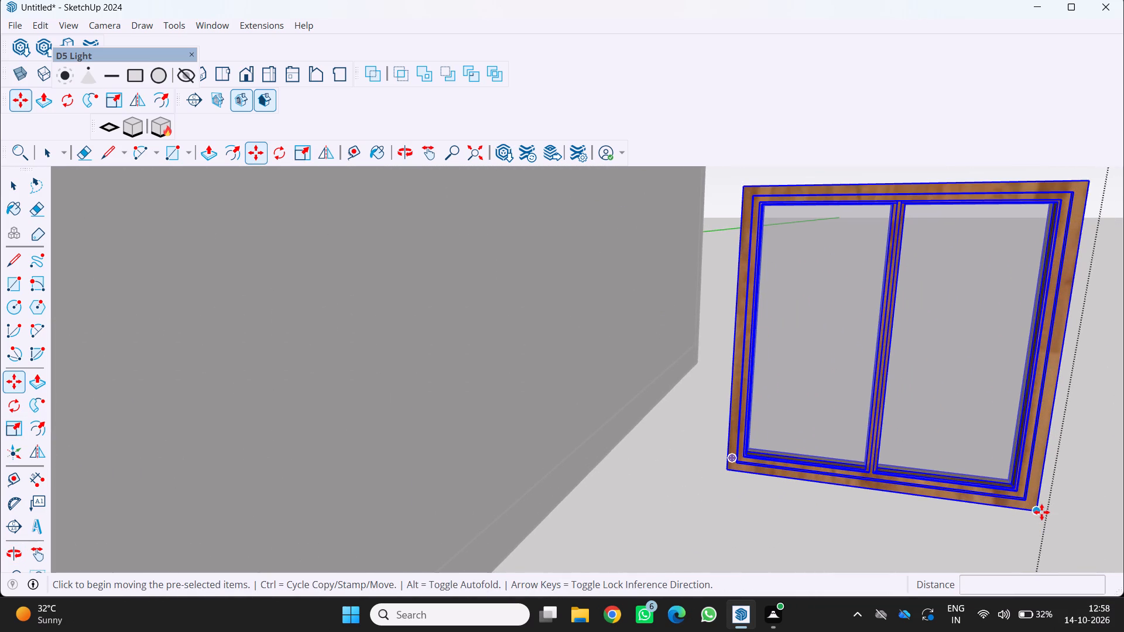
{"action": "left_click", "coordinate": [1037, 510]}
{"action": "scroll", "coordinate": [1040, 511], "scroll_direction": "down", "scroll_amount": 13}
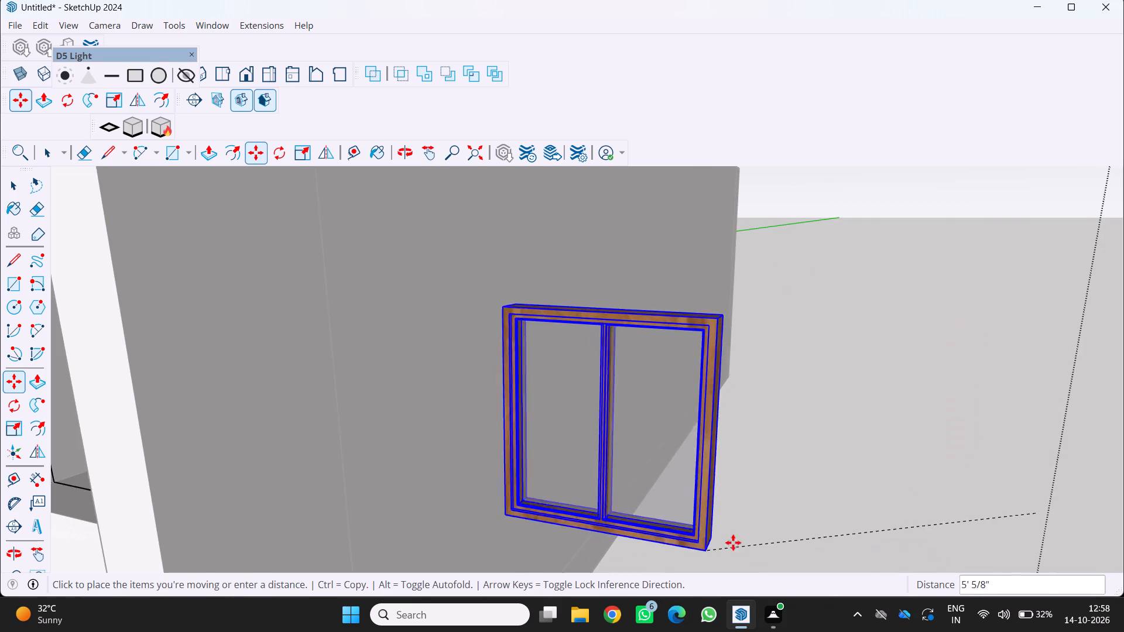
{"action": "scroll", "coordinate": [740, 540], "scroll_direction": "down", "scroll_amount": 11}
{"action": "scroll", "coordinate": [409, 438], "scroll_direction": "down", "scroll_amount": 4}
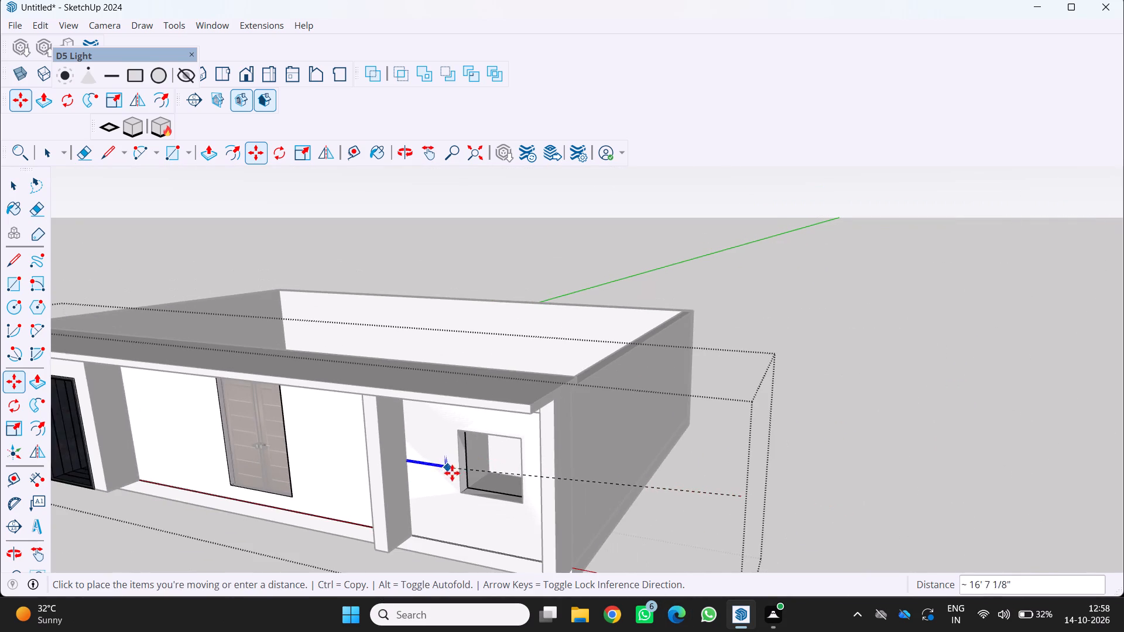
{"action": "middle_click_drag", "start_coordinate": [458, 478], "coordinate": [656, 391]}
{"action": "scroll", "coordinate": [658, 394], "scroll_direction": "down", "scroll_amount": 1}
{"action": "scroll", "coordinate": [550, 521], "scroll_direction": "up", "scroll_amount": 3}
{"action": "scroll", "coordinate": [621, 456], "scroll_direction": "up", "scroll_amount": 3}
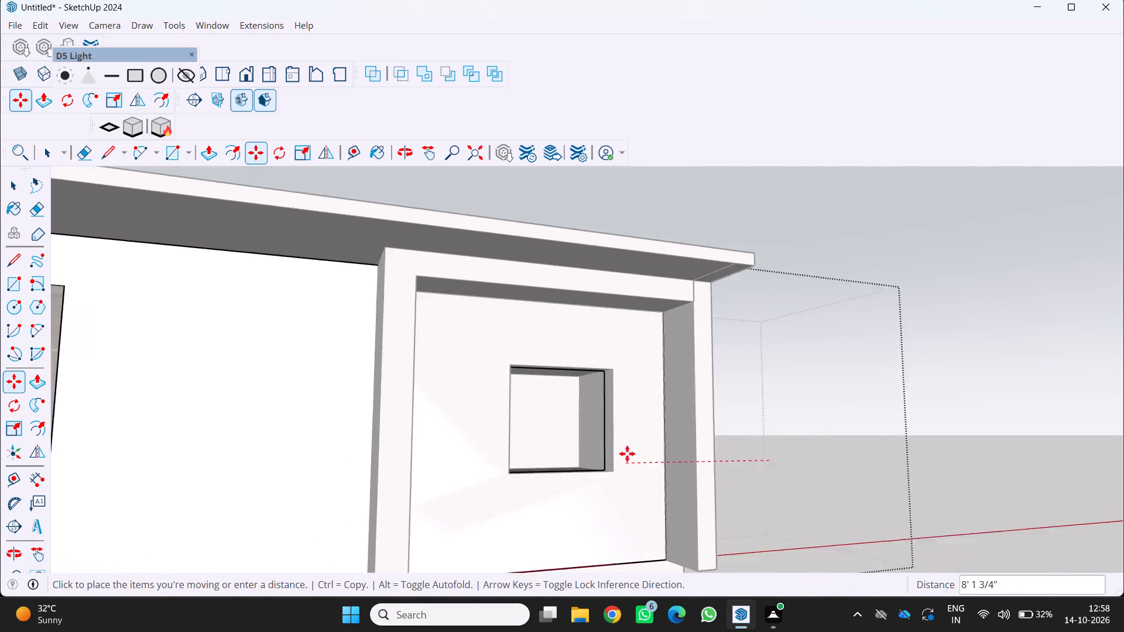
{"action": "scroll", "coordinate": [597, 458], "scroll_direction": "up", "scroll_amount": 3}
{"action": "middle_click_drag", "start_coordinate": [570, 471], "coordinate": [495, 533]}
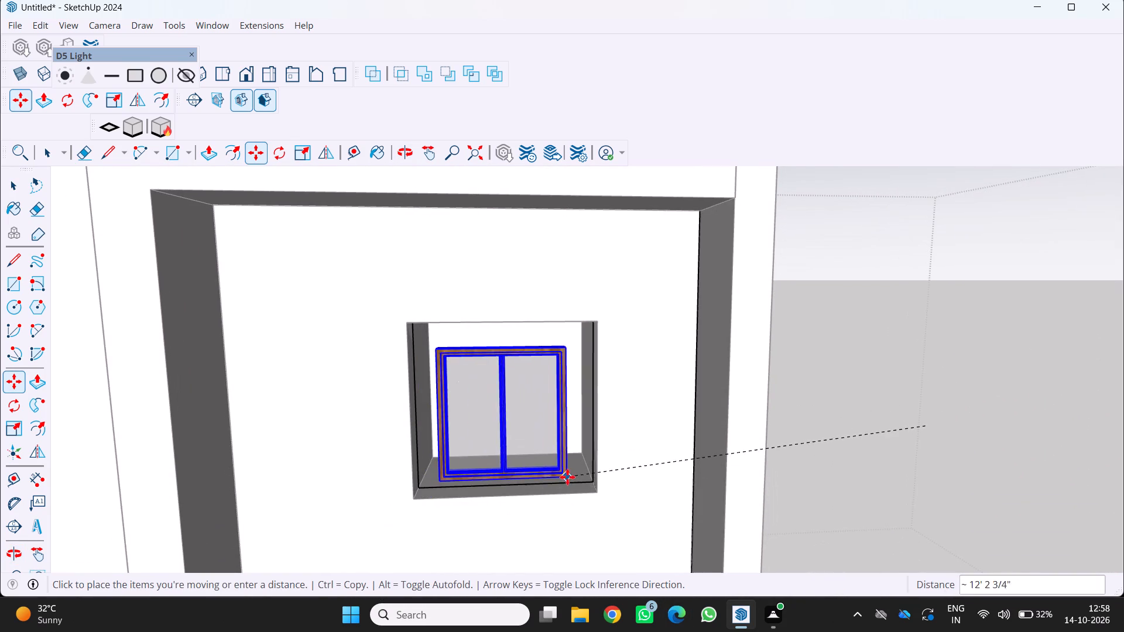
{"action": "scroll", "coordinate": [568, 477], "scroll_direction": "up", "scroll_amount": 5}
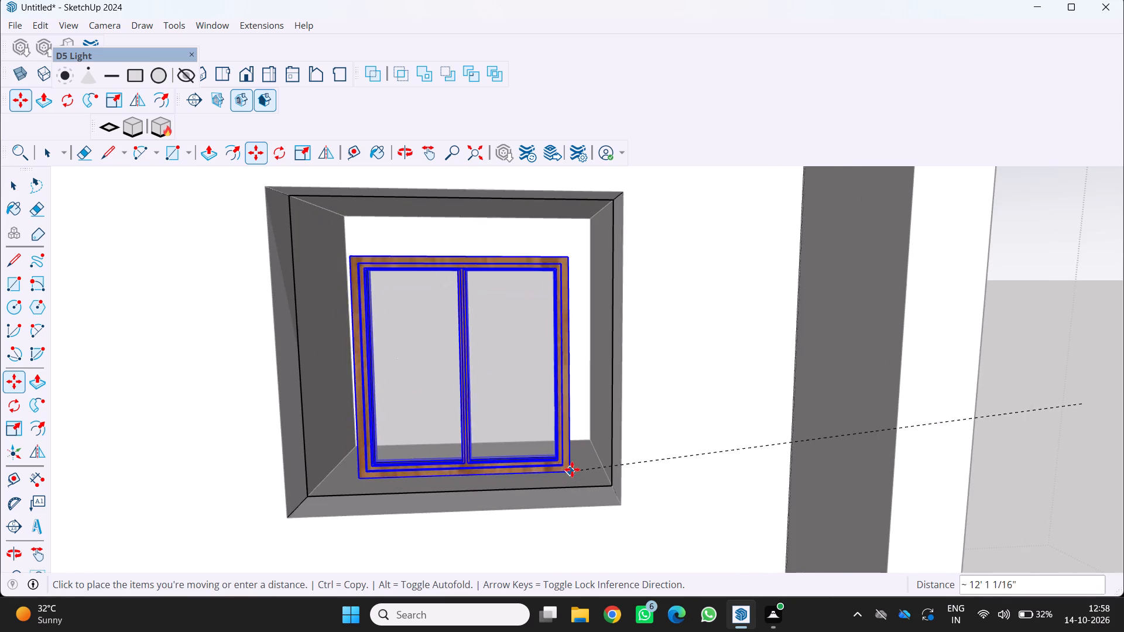
{"action": "scroll", "coordinate": [573, 469], "scroll_direction": "up", "scroll_amount": 2}
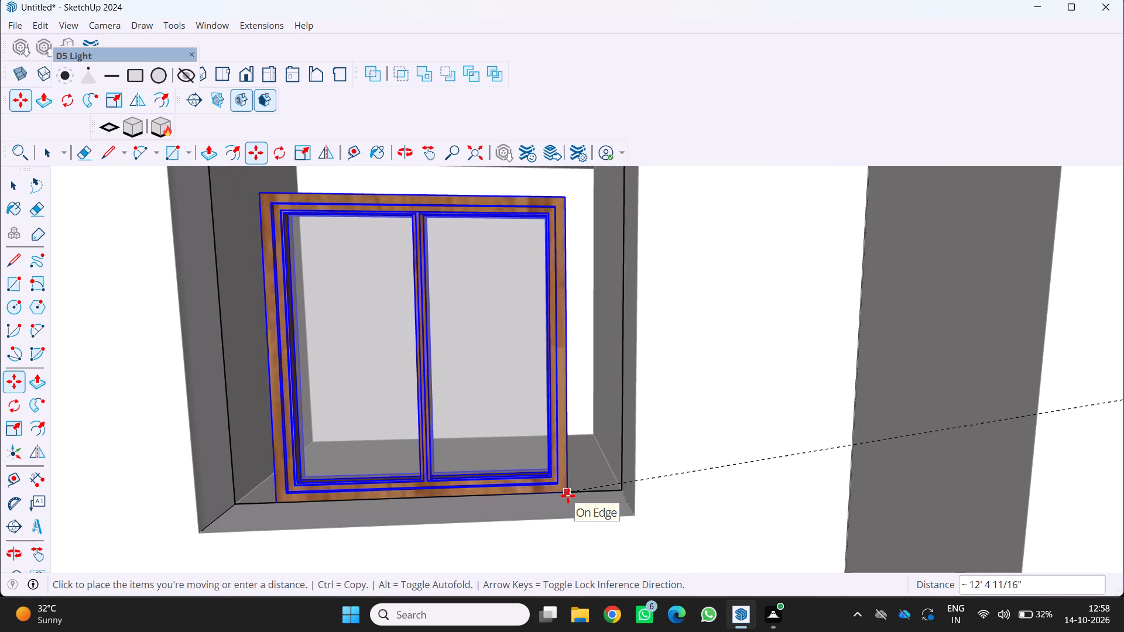
{"action": "left_click", "coordinate": [568, 496]}
Scale the window in depth and width from its side edge nearest the building's corner toward that side of the opening.
{"action": "scroll", "coordinate": [578, 459], "scroll_direction": "up", "scroll_amount": 6}
{"action": "middle_click_drag", "start_coordinate": [584, 451], "coordinate": [528, 482]}
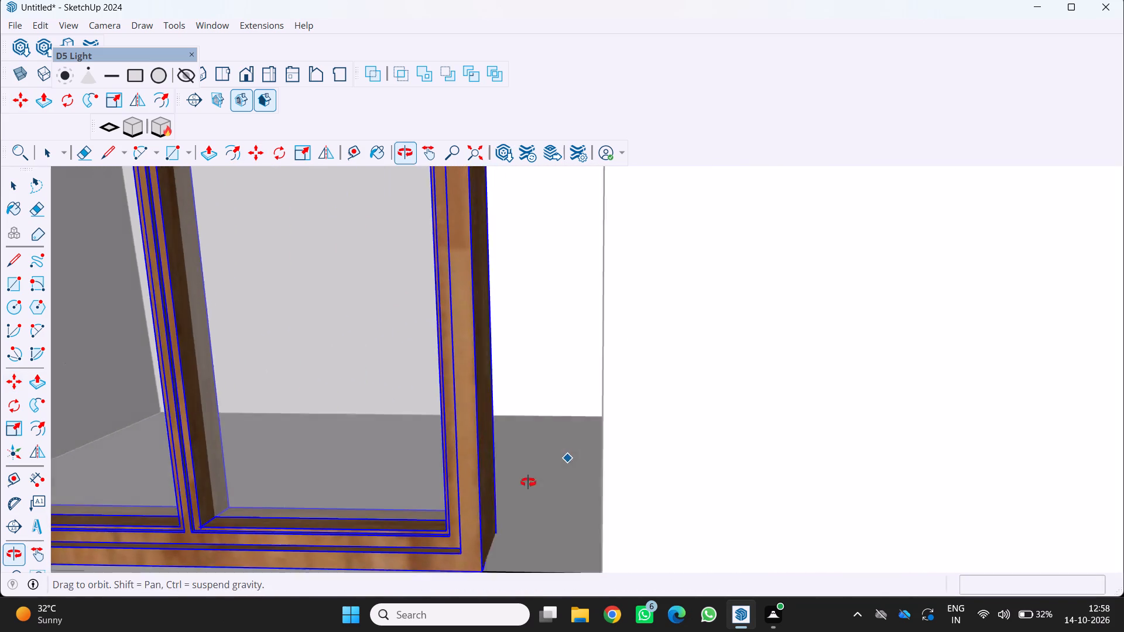
{"action": "middle_click_drag", "start_coordinate": [528, 482], "coordinate": [494, 482]}
{"action": "middle_click_drag", "start_coordinate": [372, 439], "coordinate": [470, 429]}
{"action": "middle_click", "coordinate": [471, 427]}
{"action": "scroll", "coordinate": [472, 421], "scroll_direction": "down", "scroll_amount": 4}
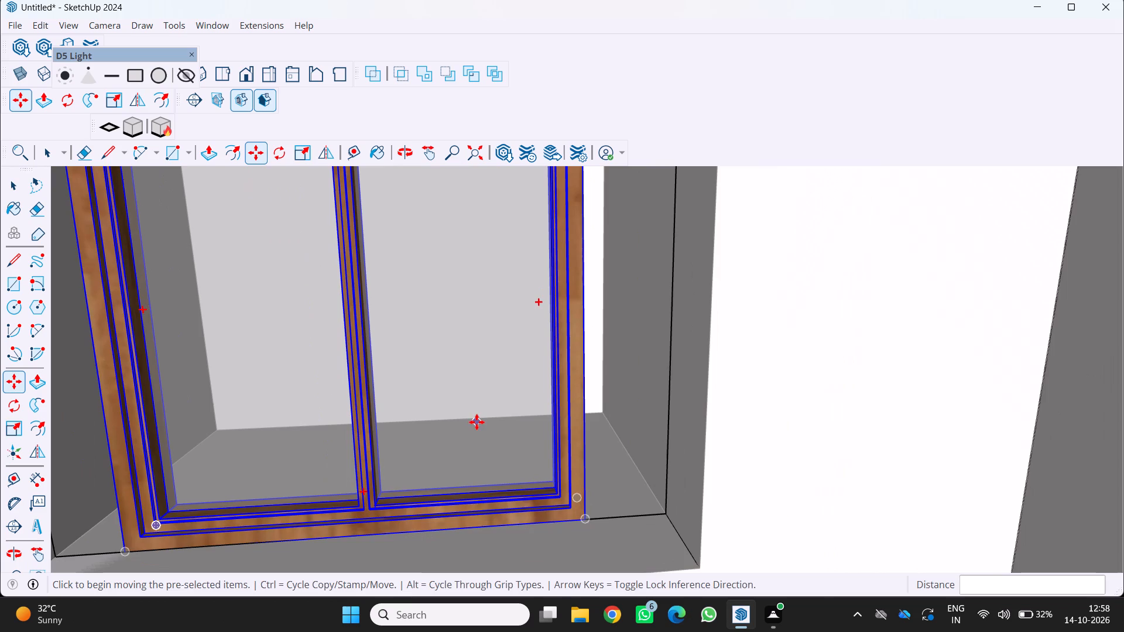
{"action": "key", "text": "s"}
{"action": "scroll", "coordinate": [549, 375], "scroll_direction": "up", "scroll_amount": 2}
{"action": "scroll", "coordinate": [608, 300], "scroll_direction": "up", "scroll_amount": 1}
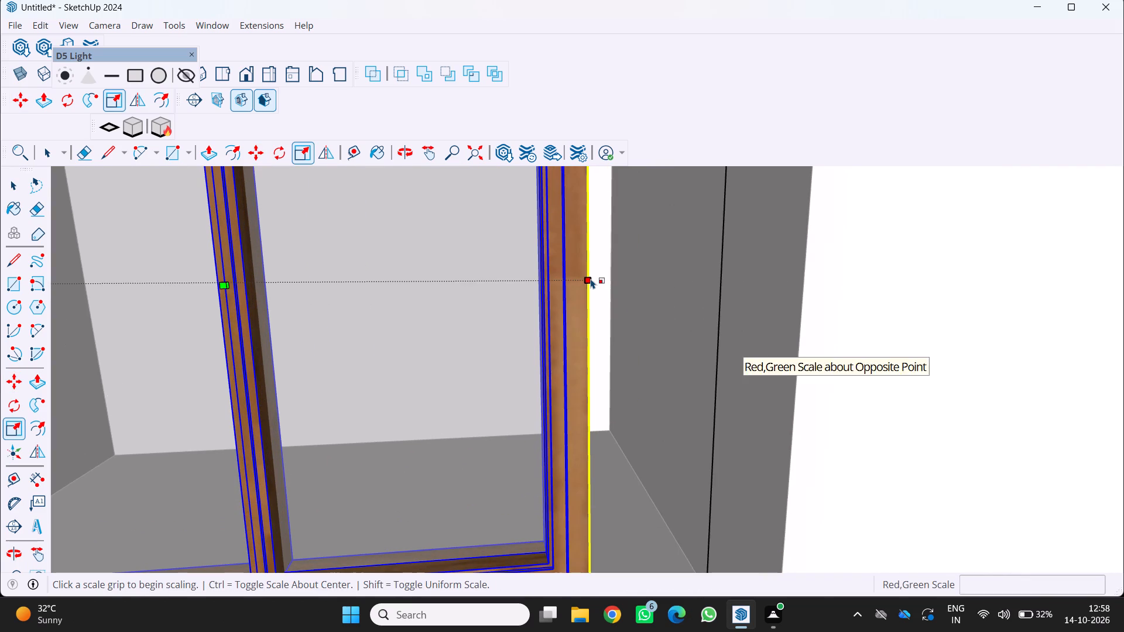
{"action": "left_click", "coordinate": [591, 277]}
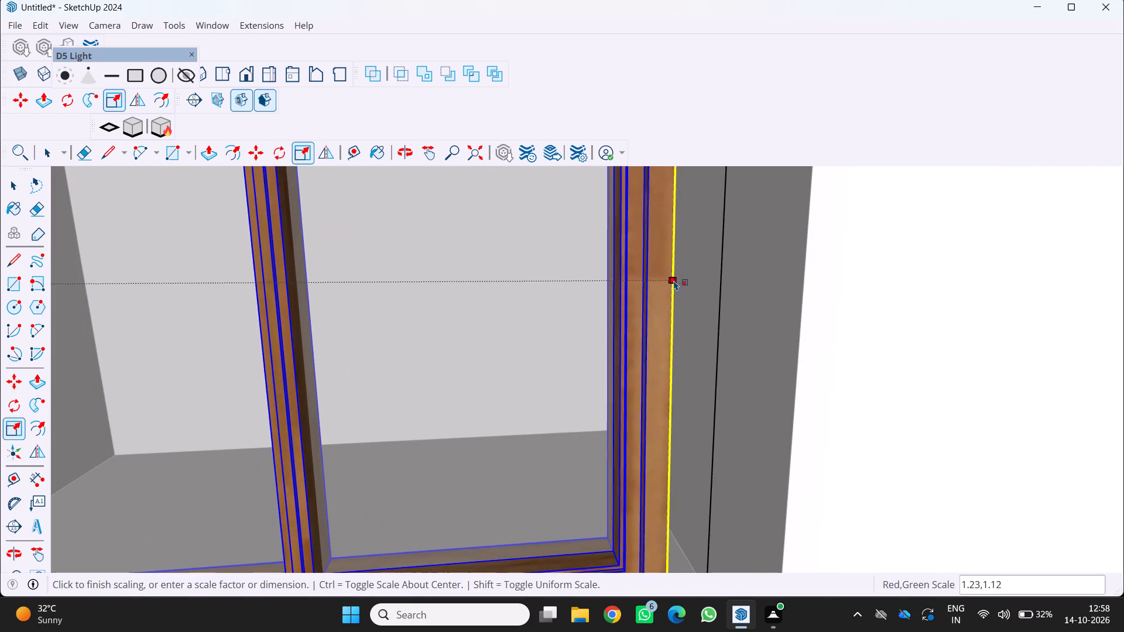
{"action": "left_click", "coordinate": [705, 282]}
Scale the window from its other side edge to the opening's opposite side, by factors of about 2.21 in depth and 1.11 in width.
{"action": "scroll", "coordinate": [665, 320], "scroll_direction": "down", "scroll_amount": 3}
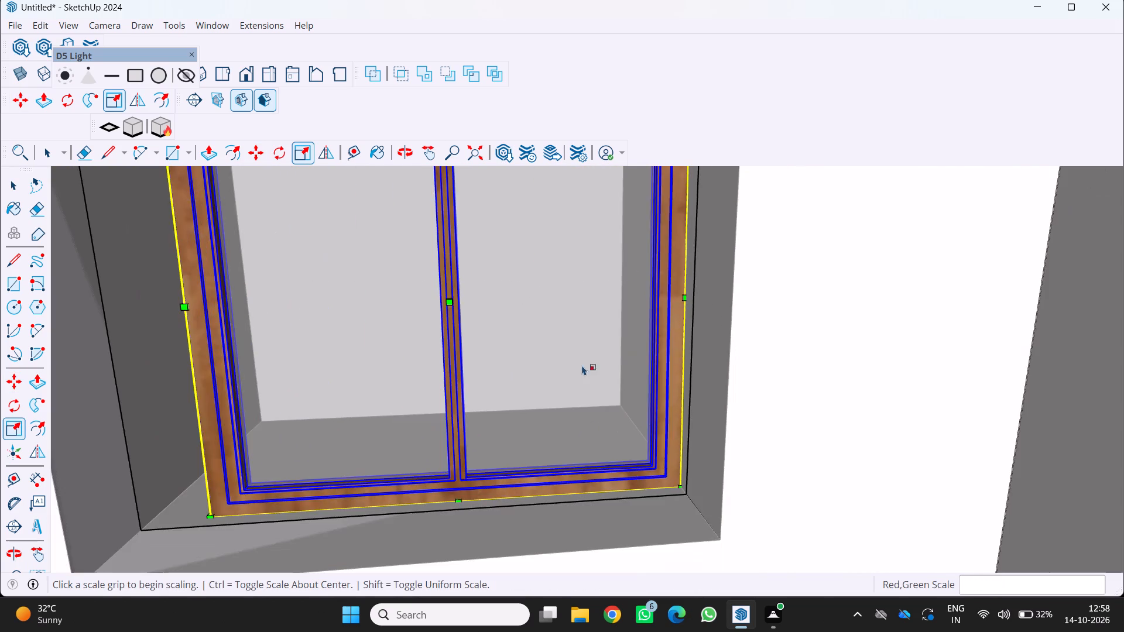
{"action": "scroll", "coordinate": [582, 365], "scroll_direction": "down", "scroll_amount": 4}
{"action": "scroll", "coordinate": [388, 390], "scroll_direction": "up", "scroll_amount": 2}
{"action": "scroll", "coordinate": [304, 383], "scroll_direction": "up", "scroll_amount": 2}
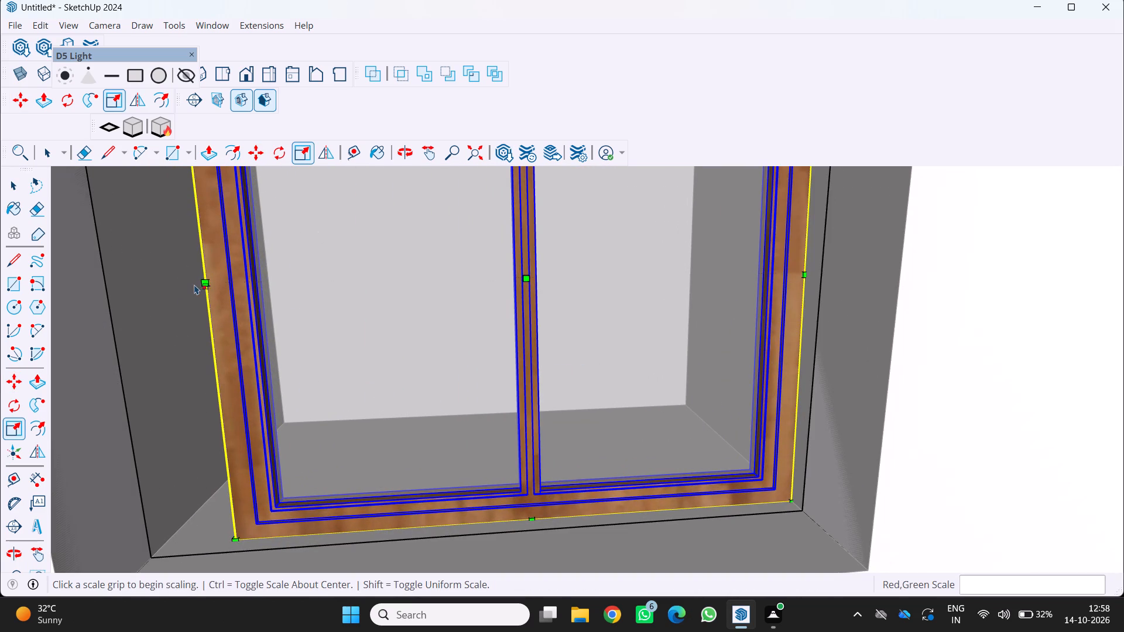
{"action": "left_click", "coordinate": [202, 284]}
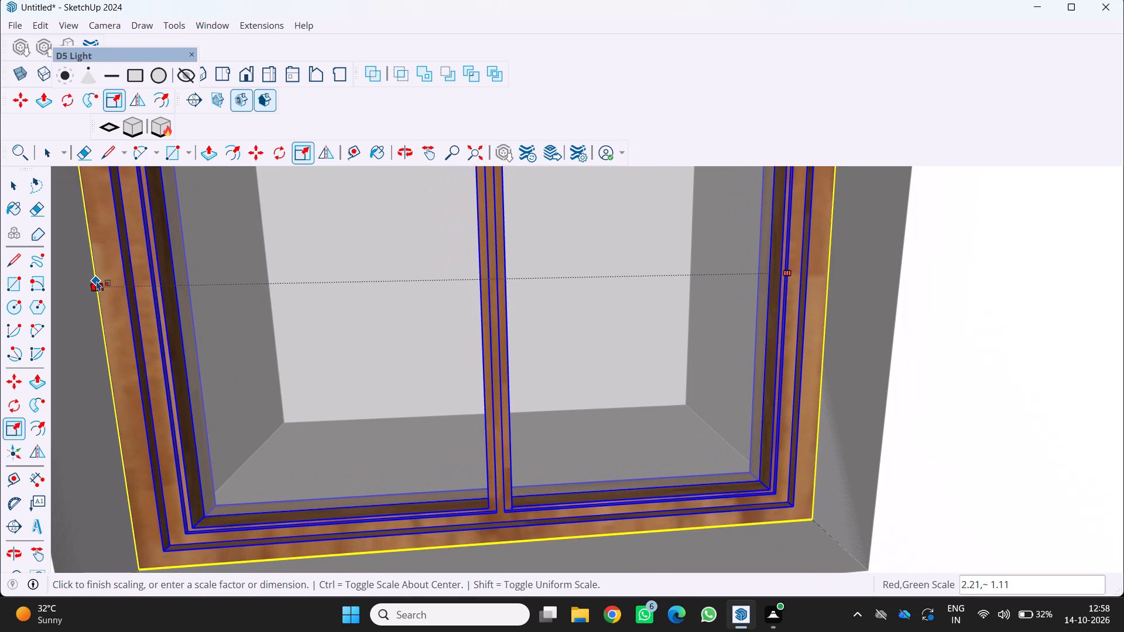
{"action": "left_click", "coordinate": [97, 281]}
Scale the window in depth and height from its top edge up to the opening's top, and deselect it.
{"action": "scroll", "coordinate": [109, 292], "scroll_direction": "down", "scroll_amount": 10}
{"action": "middle_click_drag", "start_coordinate": [251, 226], "coordinate": [324, 327]}
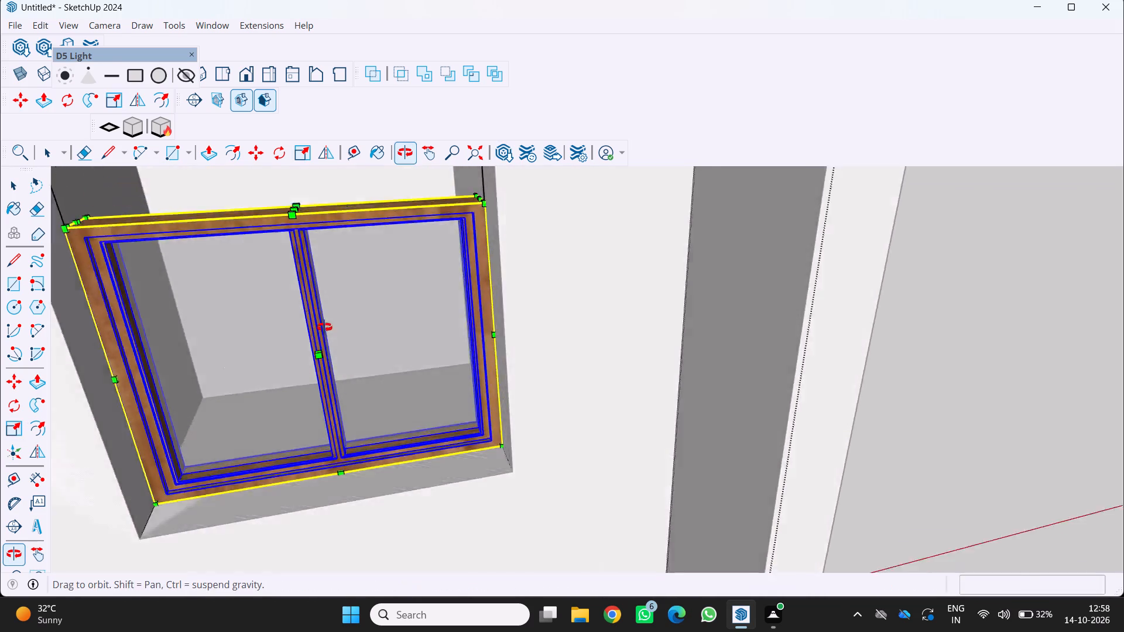
{"action": "middle_click_drag", "start_coordinate": [324, 327], "coordinate": [371, 389]}
{"action": "scroll", "coordinate": [366, 386], "scroll_direction": "down", "scroll_amount": 12}
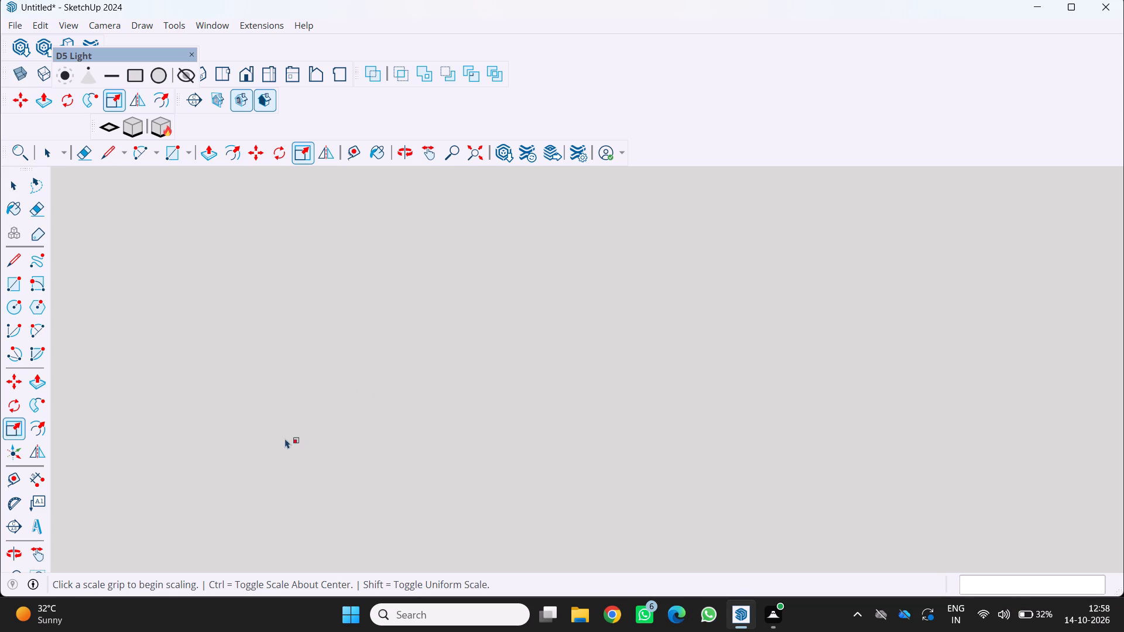
{"action": "scroll", "coordinate": [499, 374], "scroll_direction": "down", "scroll_amount": 20}
{"action": "scroll", "coordinate": [450, 406], "scroll_direction": "down", "scroll_amount": 2}
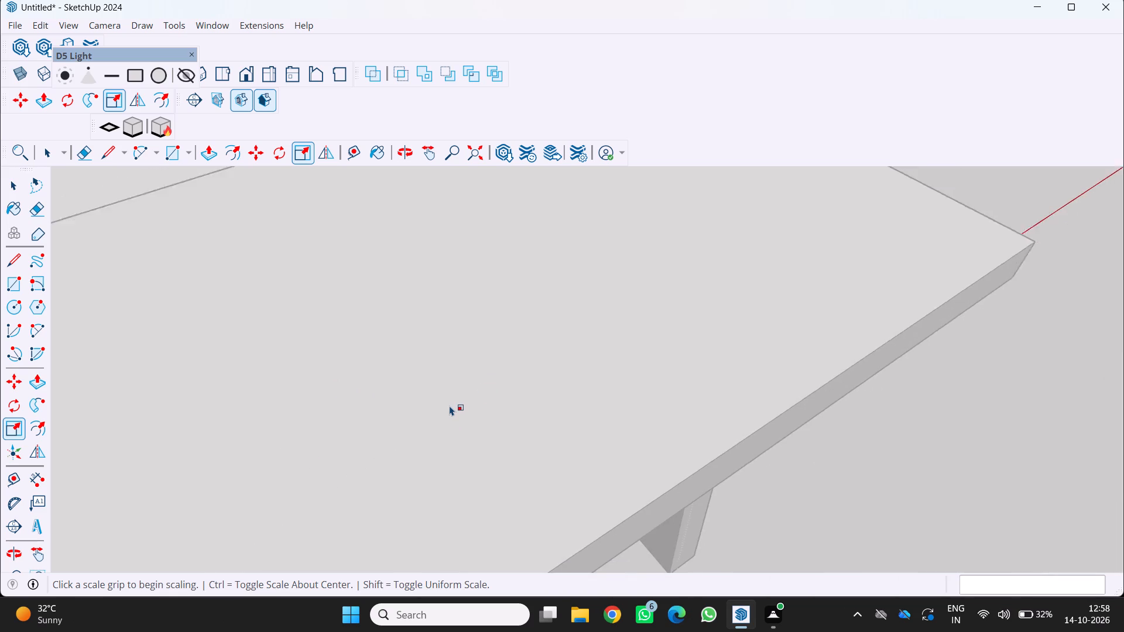
{"action": "scroll", "coordinate": [450, 406], "scroll_direction": "down", "scroll_amount": 20}
{"action": "middle_click_drag", "start_coordinate": [459, 412], "coordinate": [318, 277]}
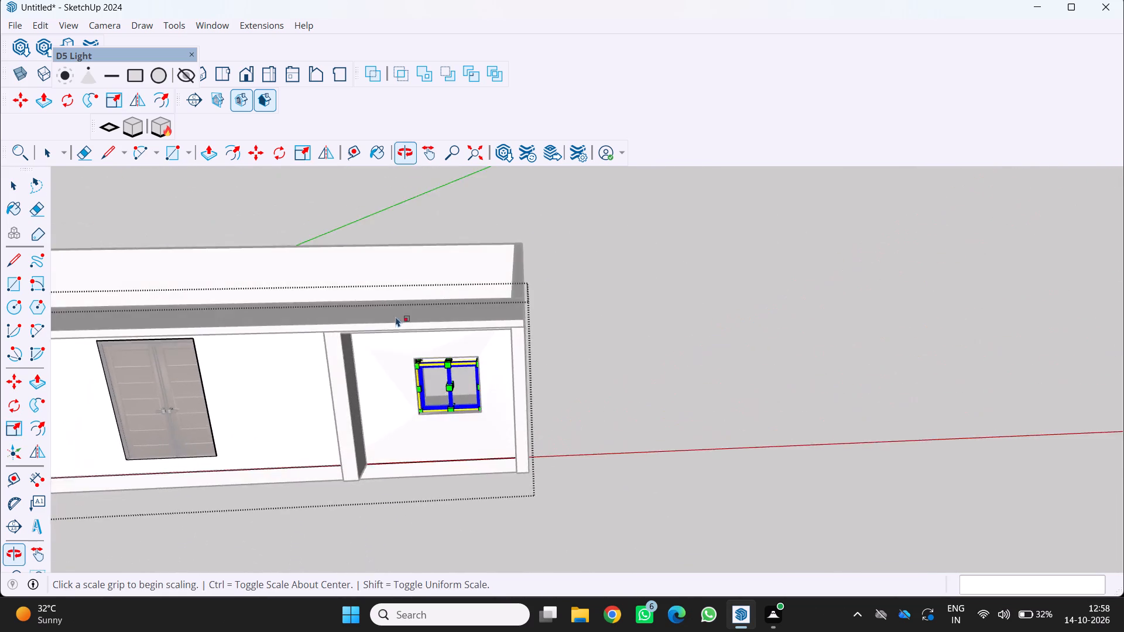
{"action": "scroll", "coordinate": [434, 382], "scroll_direction": "up", "scroll_amount": 20}
{"action": "scroll", "coordinate": [434, 382], "scroll_direction": "up", "scroll_amount": 1}
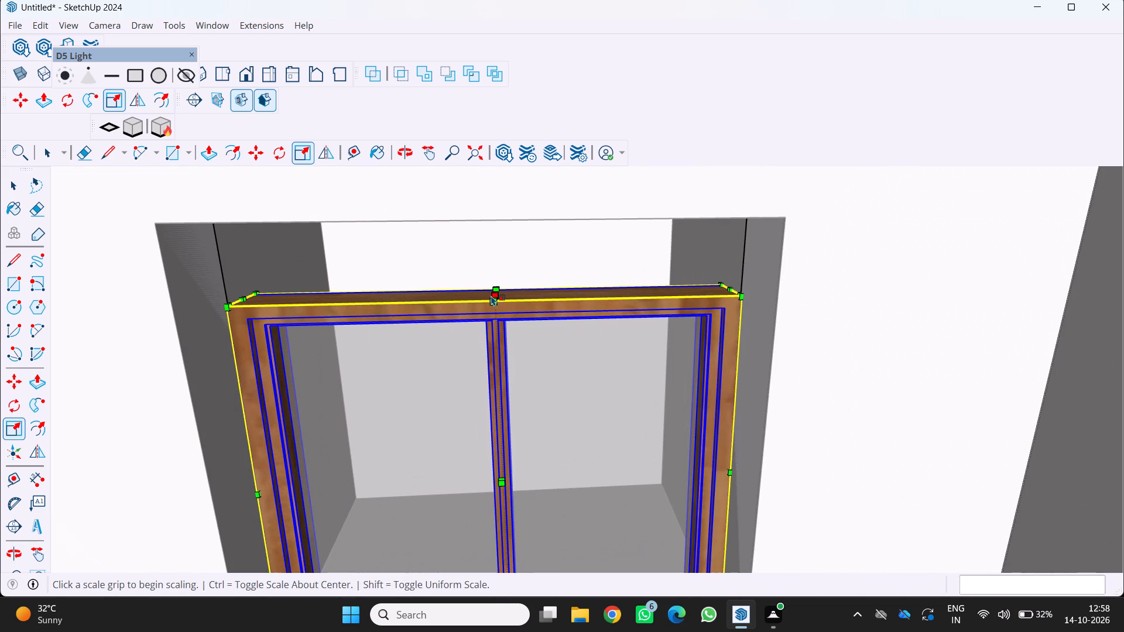
{"action": "left_click", "coordinate": [492, 300]}
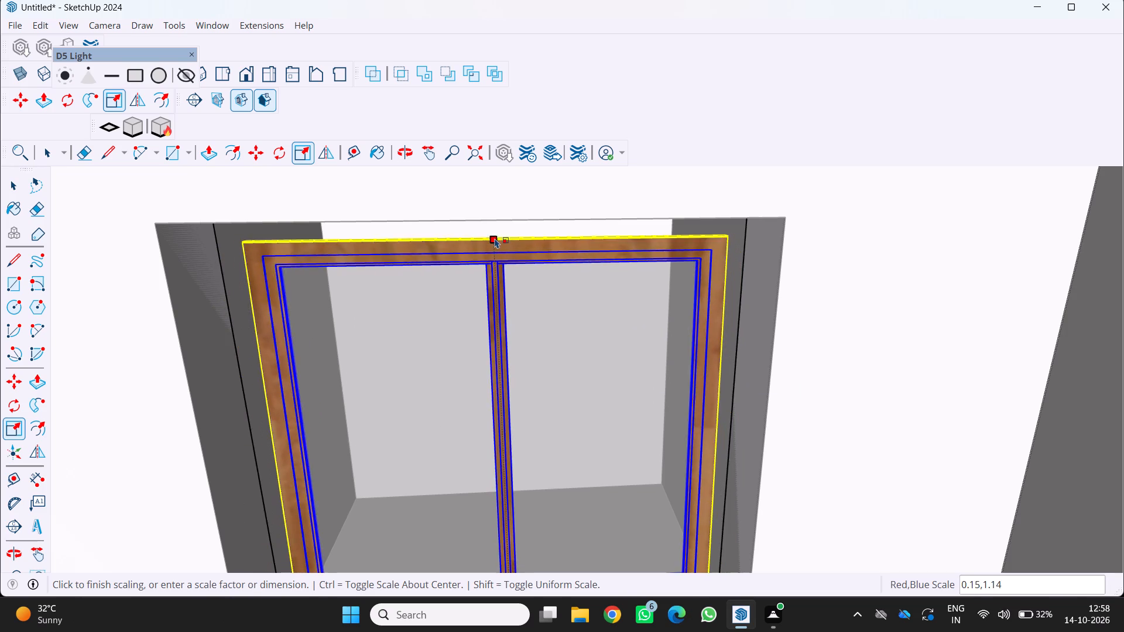
{"action": "left_click", "coordinate": [492, 218]}
{"action": "scroll", "coordinate": [494, 324], "scroll_direction": "down", "scroll_amount": 6}
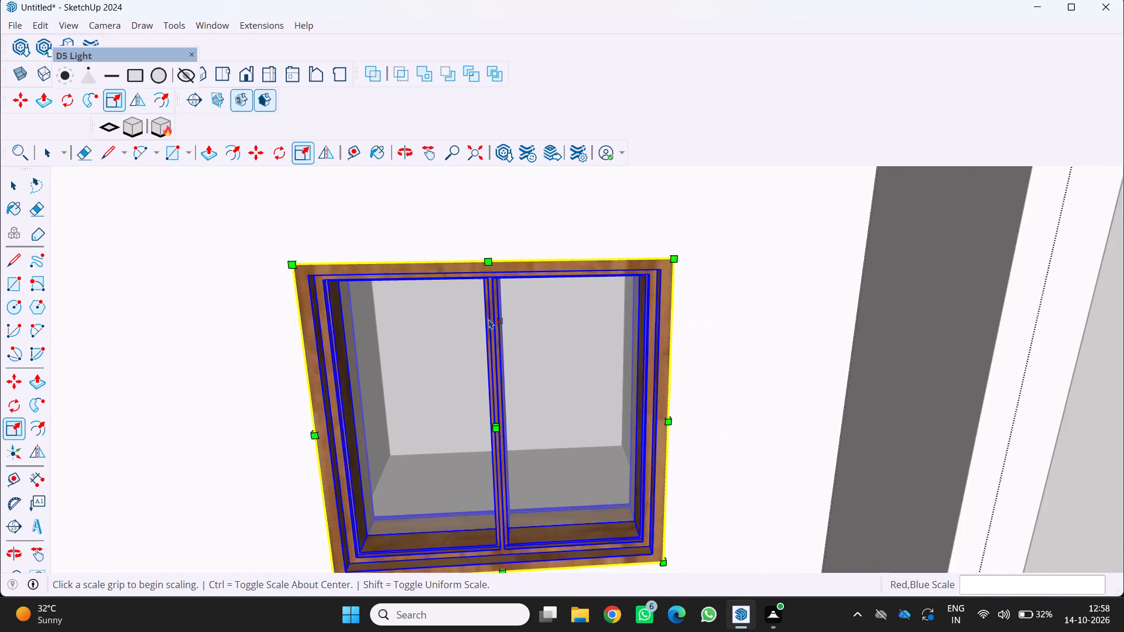
{"action": "scroll", "coordinate": [489, 319], "scroll_direction": "down", "scroll_amount": 15}
{"action": "key", "text": "space"}
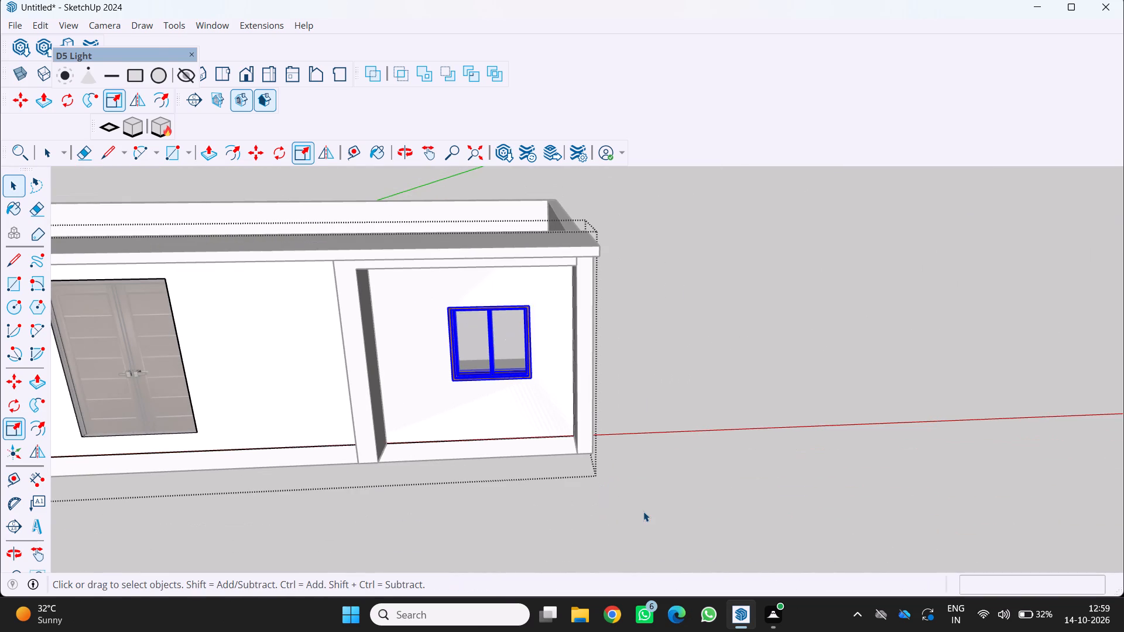
{"action": "left_click", "coordinate": [643, 513]}
Examine the house's front elevation with the fitted doors and window from several angles and distances.
{"action": "scroll", "coordinate": [497, 485], "scroll_direction": "up", "scroll_amount": 3}
{"action": "scroll", "coordinate": [496, 484], "scroll_direction": "down", "scroll_amount": 5}
{"action": "middle_click_drag", "start_coordinate": [490, 479], "coordinate": [438, 407]}
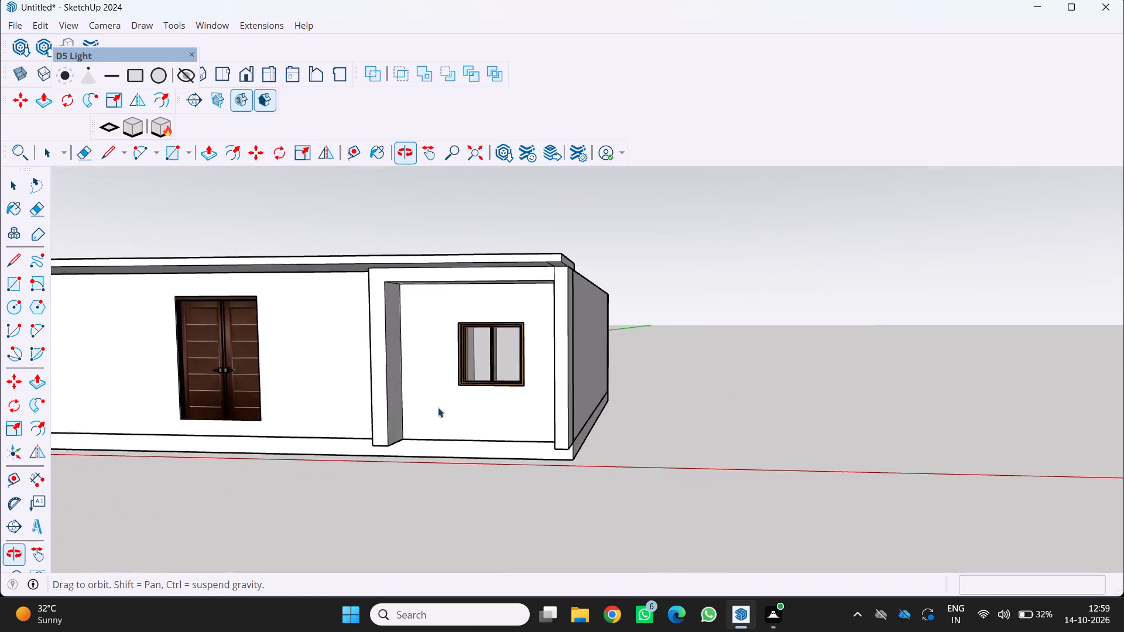
{"action": "scroll", "coordinate": [441, 405], "scroll_direction": "down", "scroll_amount": 3}
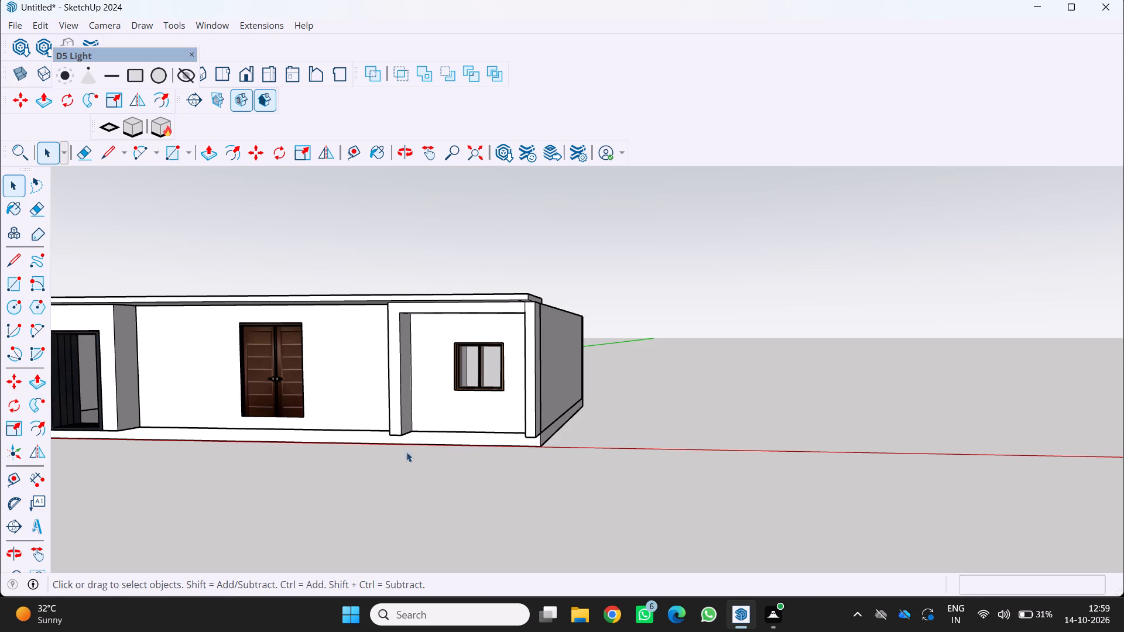
{"action": "scroll", "coordinate": [386, 441], "scroll_direction": "down", "scroll_amount": 2}
{"action": "middle_click_drag", "start_coordinate": [330, 380], "coordinate": [477, 423]}
{"action": "scroll", "coordinate": [477, 423], "scroll_direction": "down", "scroll_amount": 4}
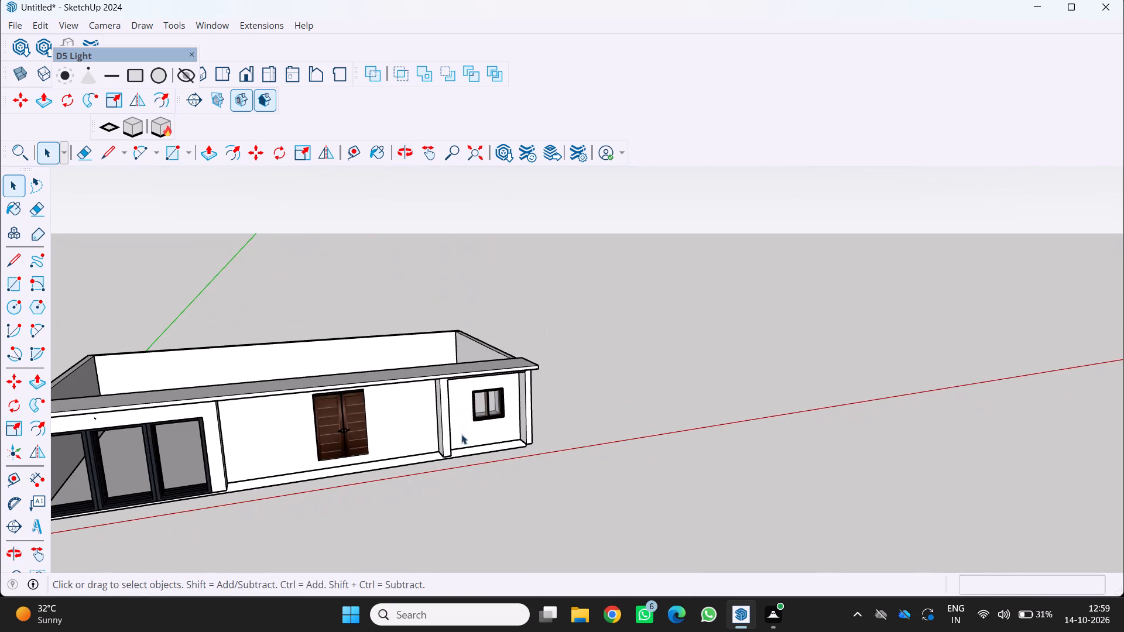
{"action": "middle_click_drag", "start_coordinate": [345, 496], "coordinate": [225, 424]}
{"action": "middle_click", "coordinate": [225, 424]}
{"action": "scroll", "coordinate": [258, 439], "scroll_direction": "up", "scroll_amount": 2}
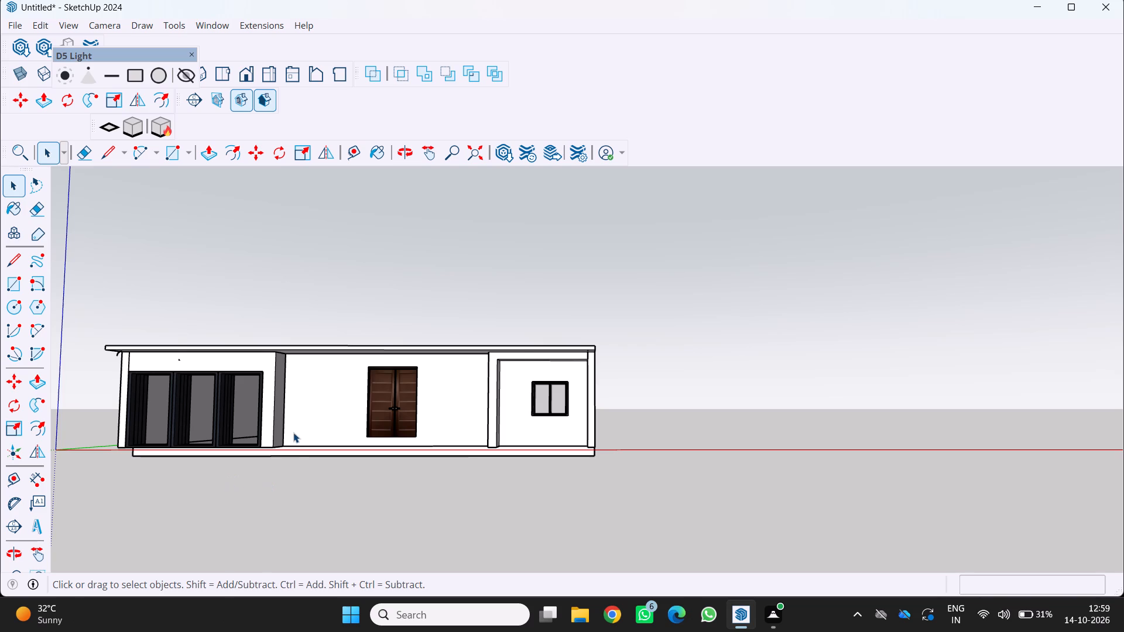
{"action": "scroll", "coordinate": [293, 432], "scroll_direction": "down", "scroll_amount": 1}
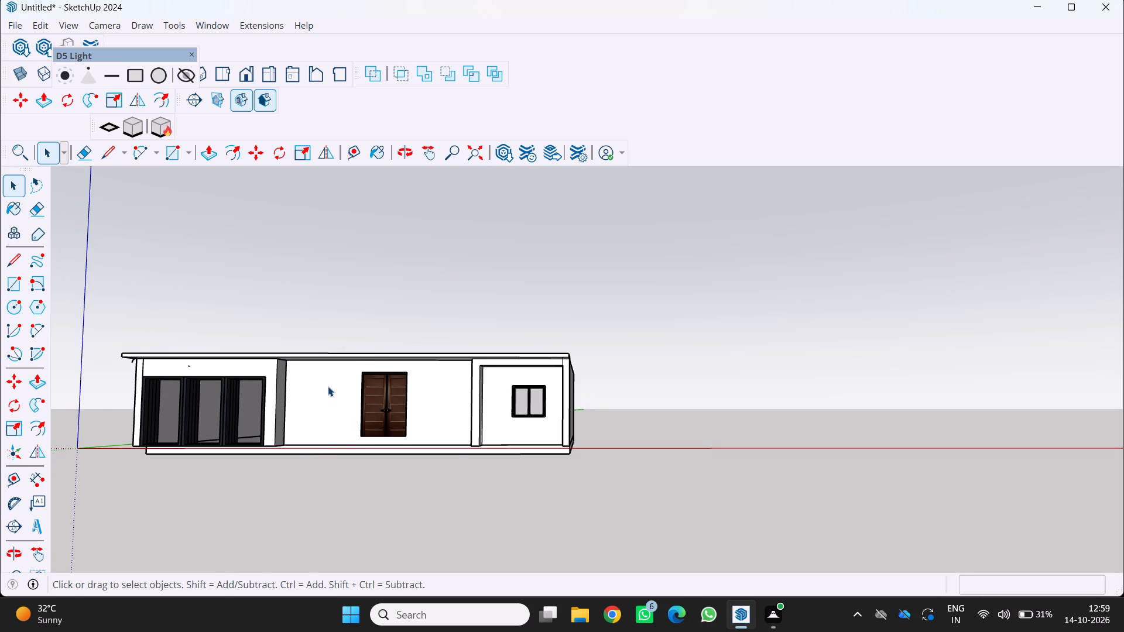
{"action": "scroll", "coordinate": [327, 392], "scroll_direction": "down", "scroll_amount": 1}
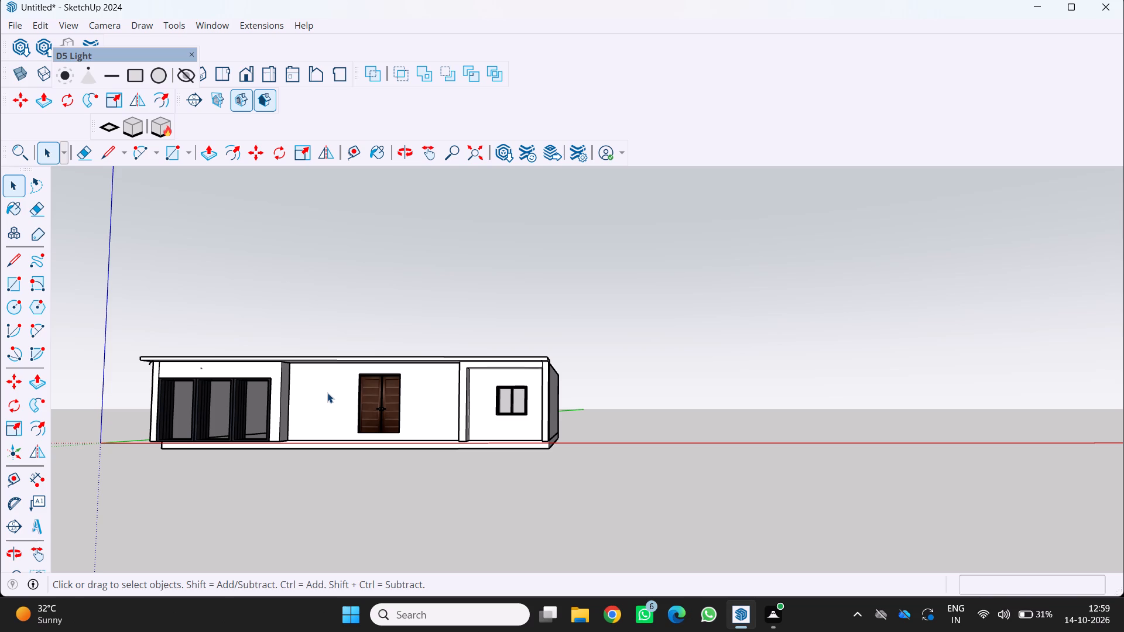
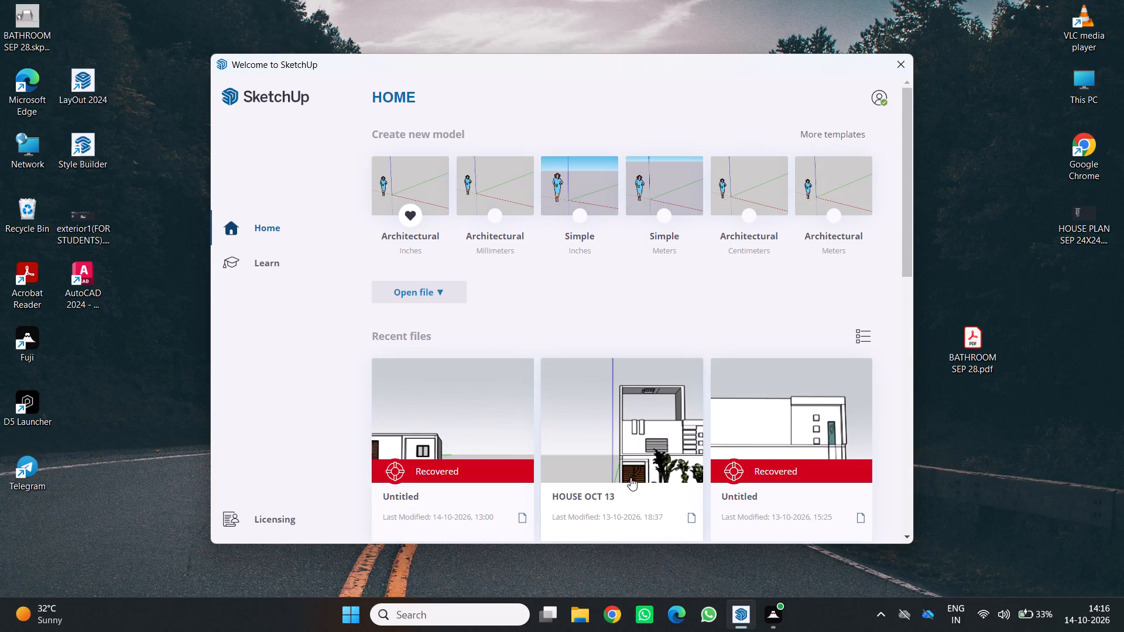
Open the recovered Untitled model last modified on 14-10-2026 at 13:00.
{"action": "left_click", "coordinate": [434, 468]}
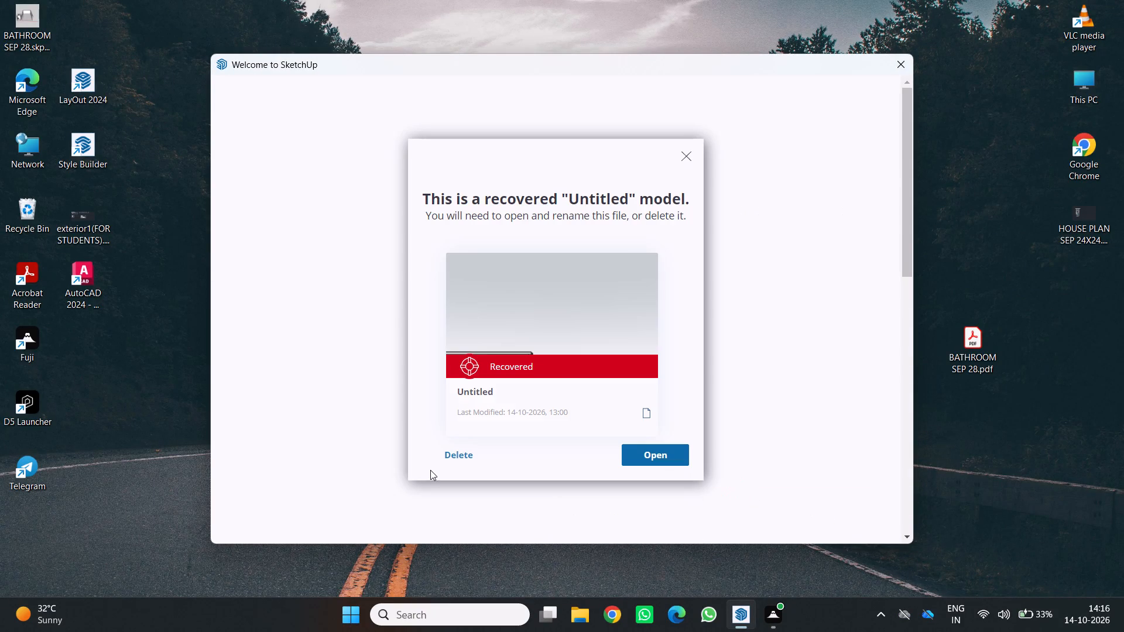
{"action": "left_click", "coordinate": [571, 369]}
{"action": "left_click", "coordinate": [640, 458]}
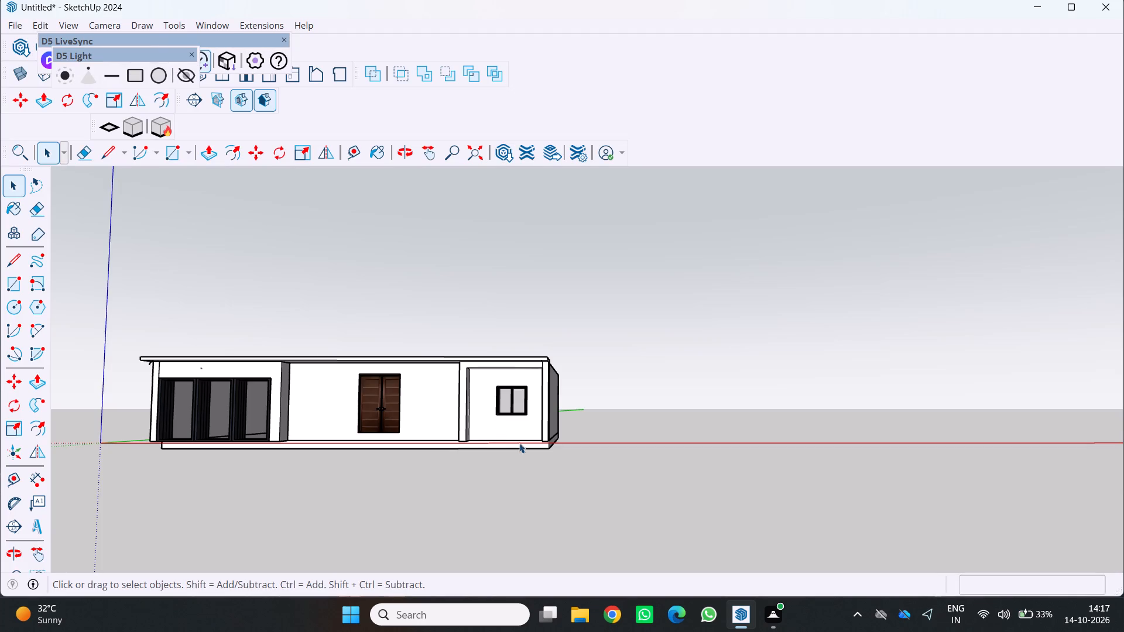
Examine the single-storey house from the front and above, including the open top behind the front canopy.
{"action": "scroll", "coordinate": [439, 425], "scroll_direction": "down", "scroll_amount": 2}
{"action": "middle_click_drag", "start_coordinate": [453, 428], "coordinate": [500, 447]}
{"action": "middle_click_drag", "start_coordinate": [501, 448], "coordinate": [547, 474]}
{"action": "scroll", "coordinate": [523, 472], "scroll_direction": "down", "scroll_amount": 4}
{"action": "middle_click_drag", "start_coordinate": [512, 457], "coordinate": [440, 462]}
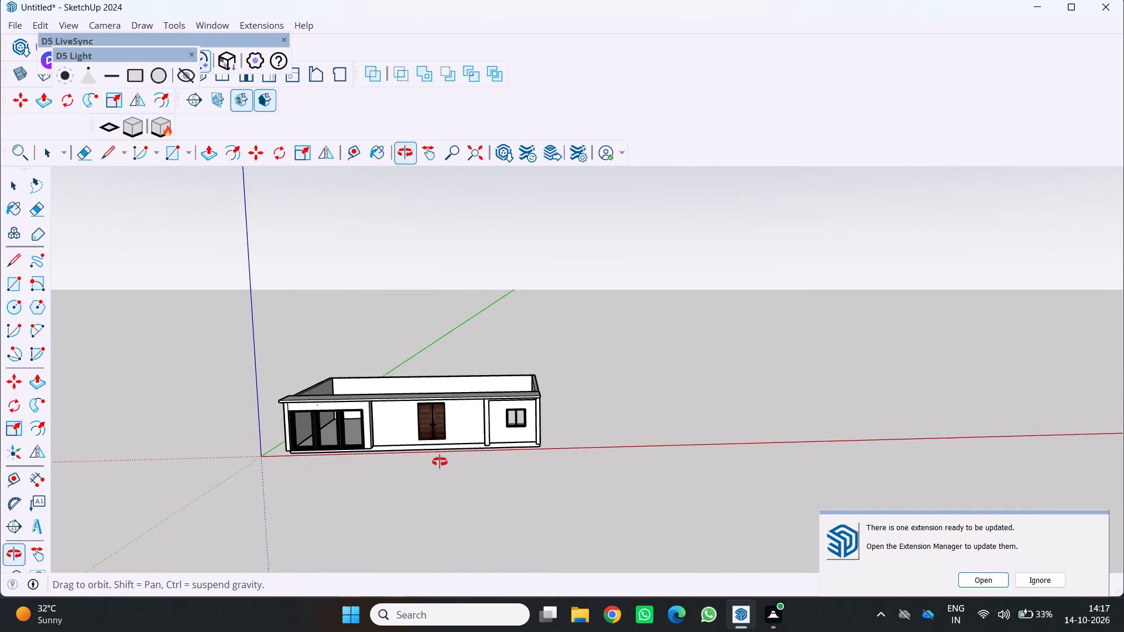
{"action": "middle_click_drag", "start_coordinate": [440, 462], "coordinate": [431, 461]}
{"action": "scroll", "coordinate": [453, 438], "scroll_direction": "up", "scroll_amount": 3}
{"action": "scroll", "coordinate": [232, 391], "scroll_direction": "up", "scroll_amount": 4}
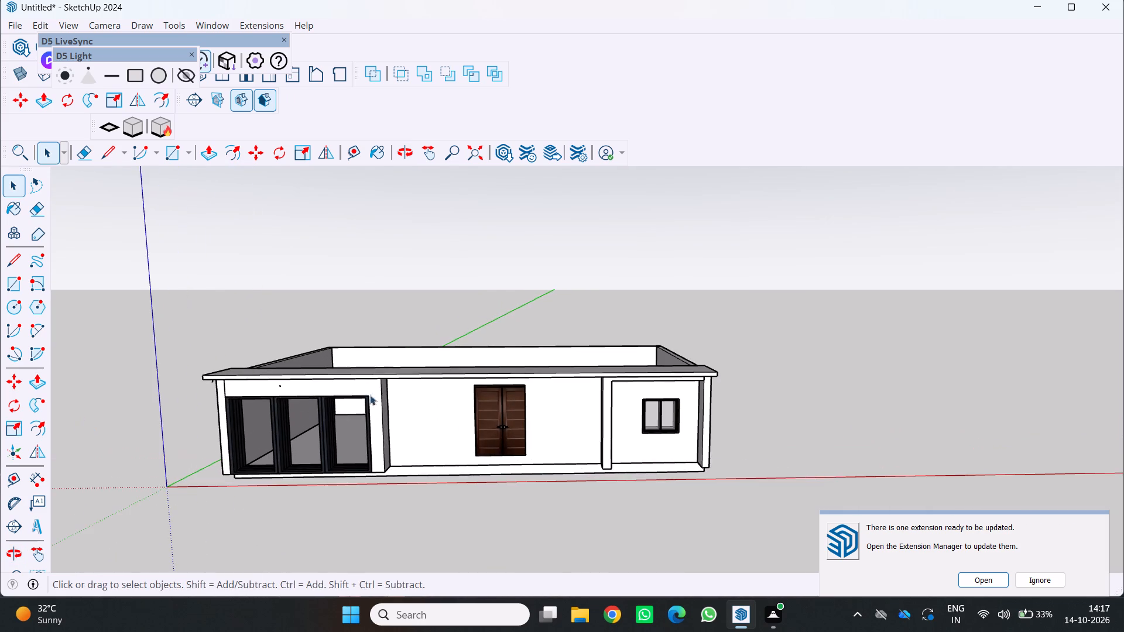
{"action": "middle_click_drag", "start_coordinate": [438, 425], "coordinate": [424, 360]}
{"action": "scroll", "coordinate": [490, 372], "scroll_direction": "down", "scroll_amount": 4}
{"action": "middle_click_drag", "start_coordinate": [483, 373], "coordinate": [478, 399]}
{"action": "middle_click", "coordinate": [479, 397]}
{"action": "middle_click_drag", "start_coordinate": [520, 363], "coordinate": [518, 426]}
{"action": "scroll", "coordinate": [376, 404], "scroll_direction": "up", "scroll_amount": 2}
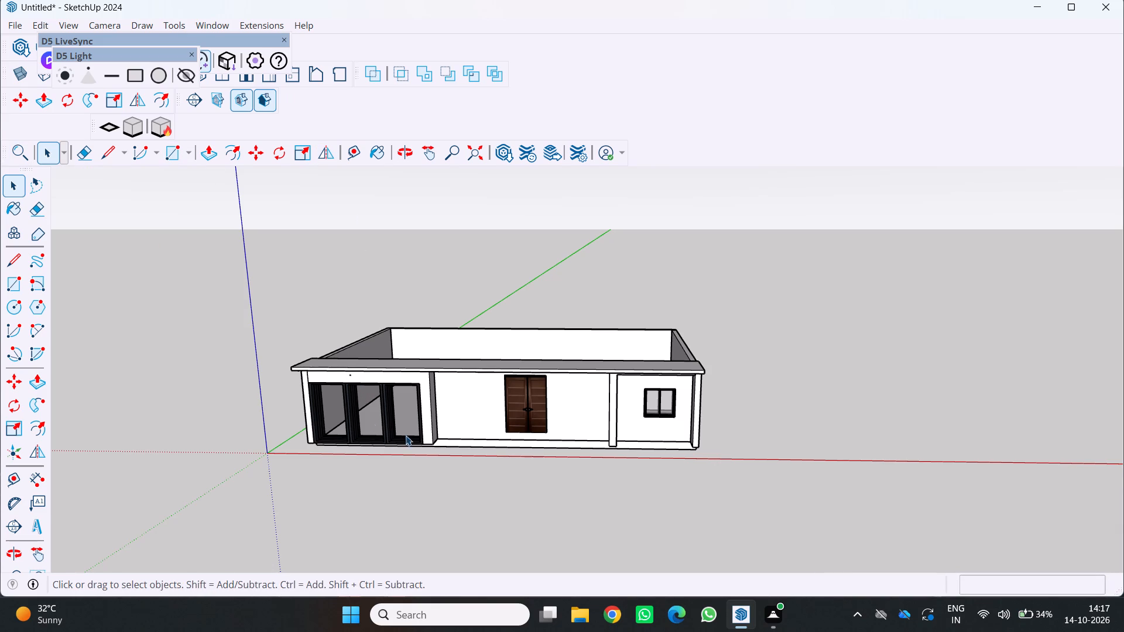
{"action": "scroll", "coordinate": [430, 425], "scroll_direction": "up", "scroll_amount": 5}
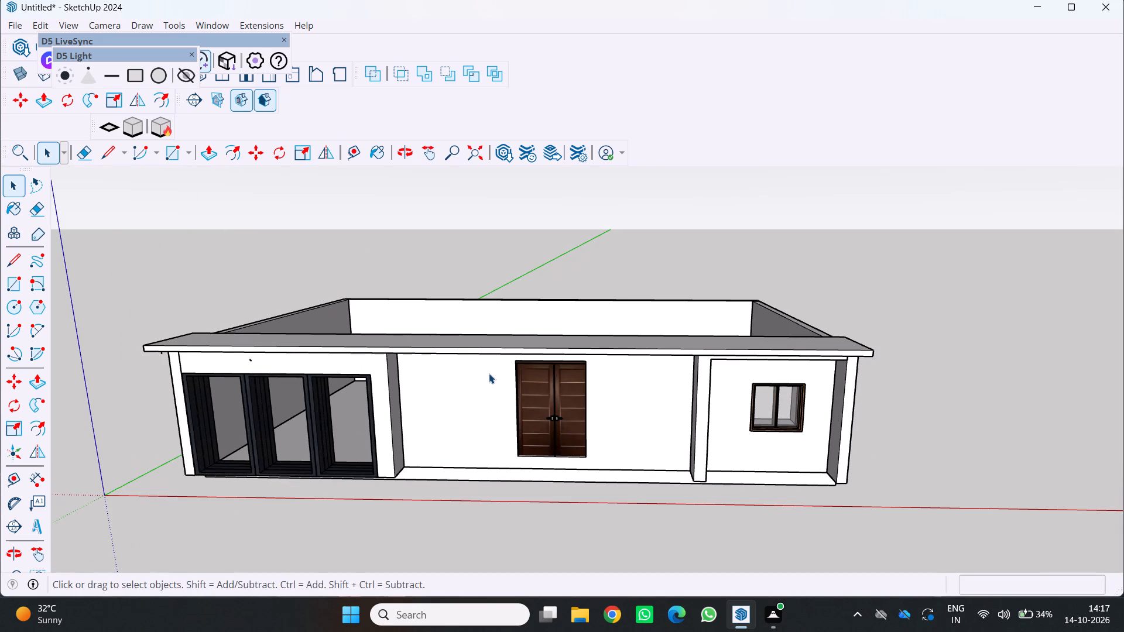
{"action": "scroll", "coordinate": [433, 324], "scroll_direction": "down", "scroll_amount": 4}
{"action": "middle_click_drag", "start_coordinate": [427, 322], "coordinate": [446, 366]}
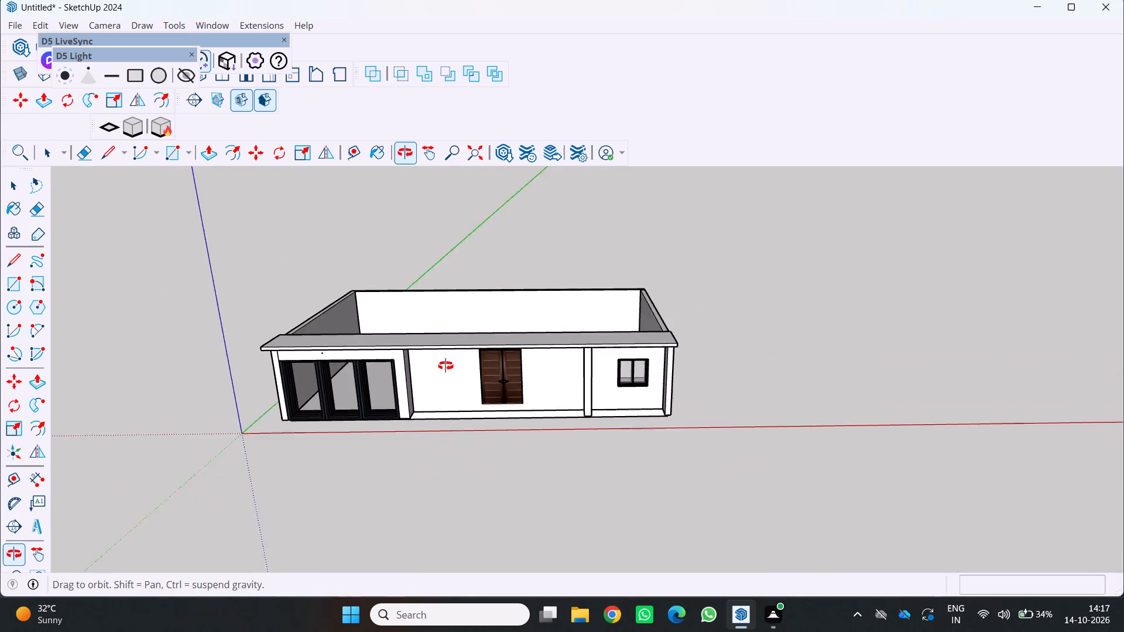
{"action": "middle_click_drag", "start_coordinate": [446, 366], "coordinate": [446, 378]}
{"action": "scroll", "coordinate": [446, 377], "scroll_direction": "down", "scroll_amount": 1}
{"action": "scroll", "coordinate": [450, 349], "scroll_direction": "up", "scroll_amount": 3}
{"action": "scroll", "coordinate": [276, 242], "scroll_direction": "up", "scroll_amount": 3}
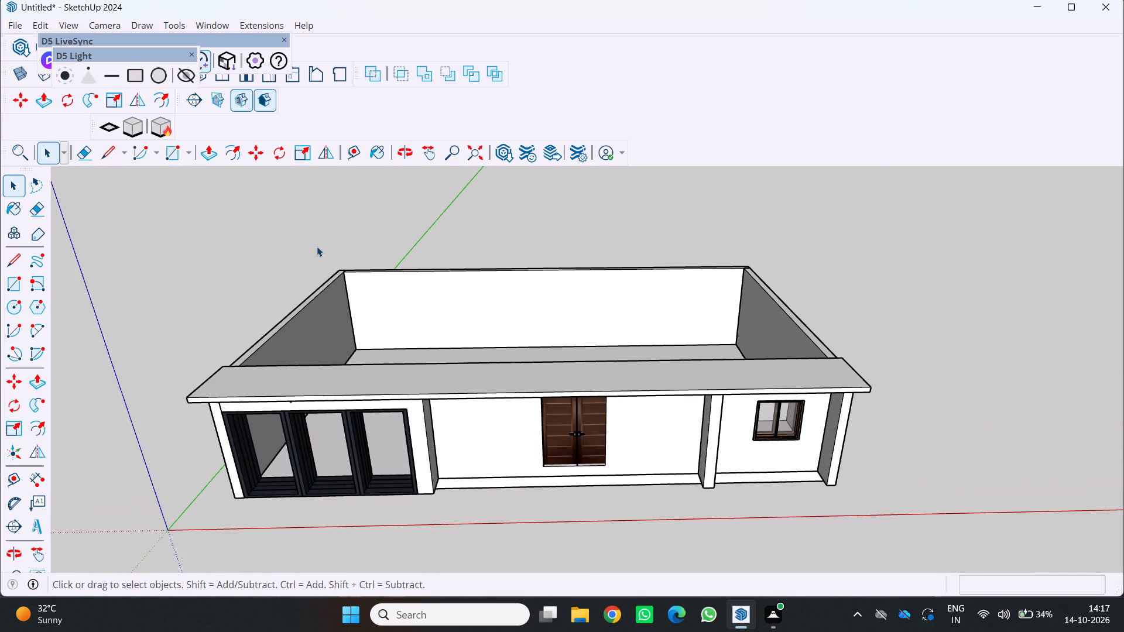
Draw a rectangle across the wall tops, from the back outer corner on the sliding-door side to the opposite corner at the front canopy.
{"action": "middle_click_drag", "start_coordinate": [317, 246], "coordinate": [403, 334]}
{"action": "scroll", "coordinate": [403, 334], "scroll_direction": "up", "scroll_amount": 1}
{"action": "scroll", "coordinate": [292, 272], "scroll_direction": "up", "scroll_amount": 3}
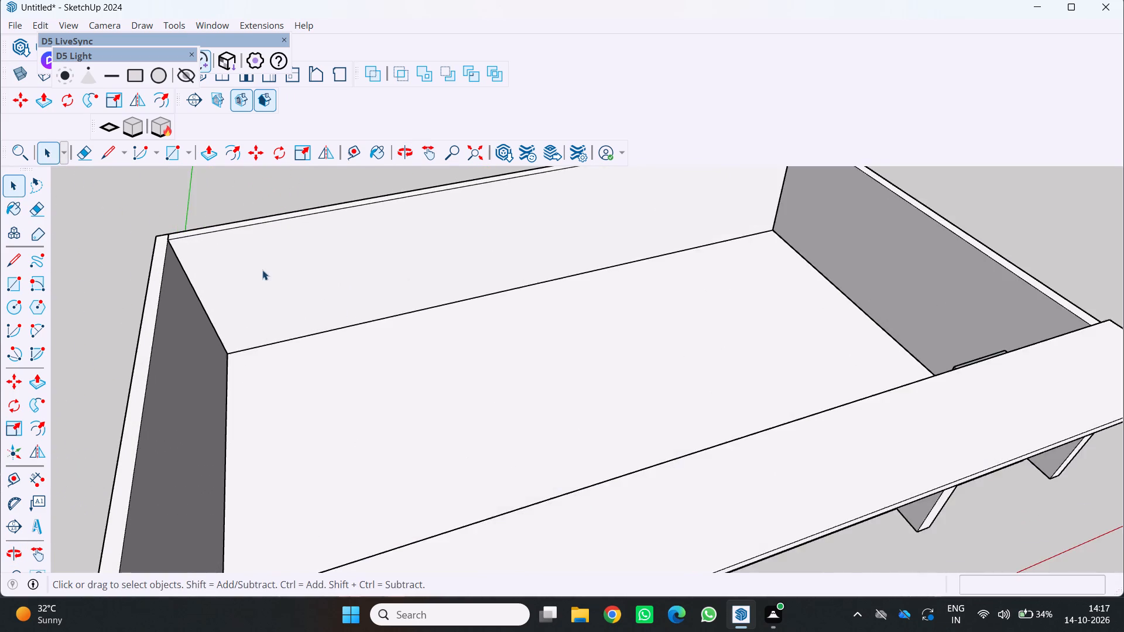
{"action": "scroll", "coordinate": [262, 270], "scroll_direction": "up", "scroll_amount": 2}
{"action": "key", "text": "r"}
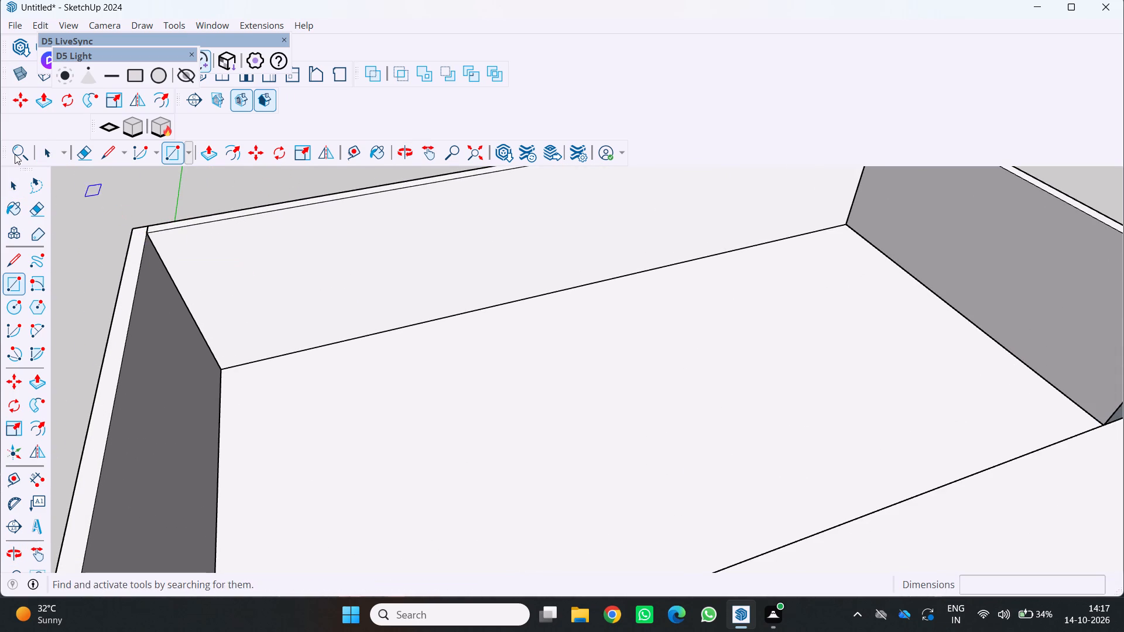
{"action": "left_click", "coordinate": [134, 231]}
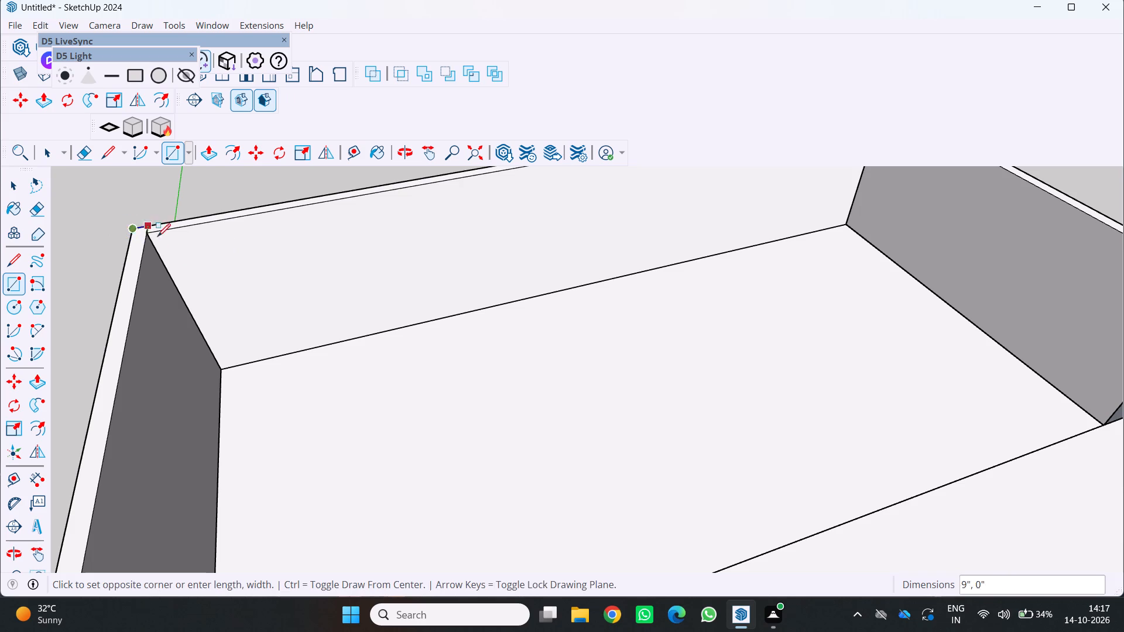
{"action": "scroll", "coordinate": [257, 287], "scroll_direction": "down", "scroll_amount": 6}
{"action": "scroll", "coordinate": [873, 308], "scroll_direction": "up", "scroll_amount": 2}
{"action": "scroll", "coordinate": [536, 322], "scroll_direction": "up", "scroll_amount": 3}
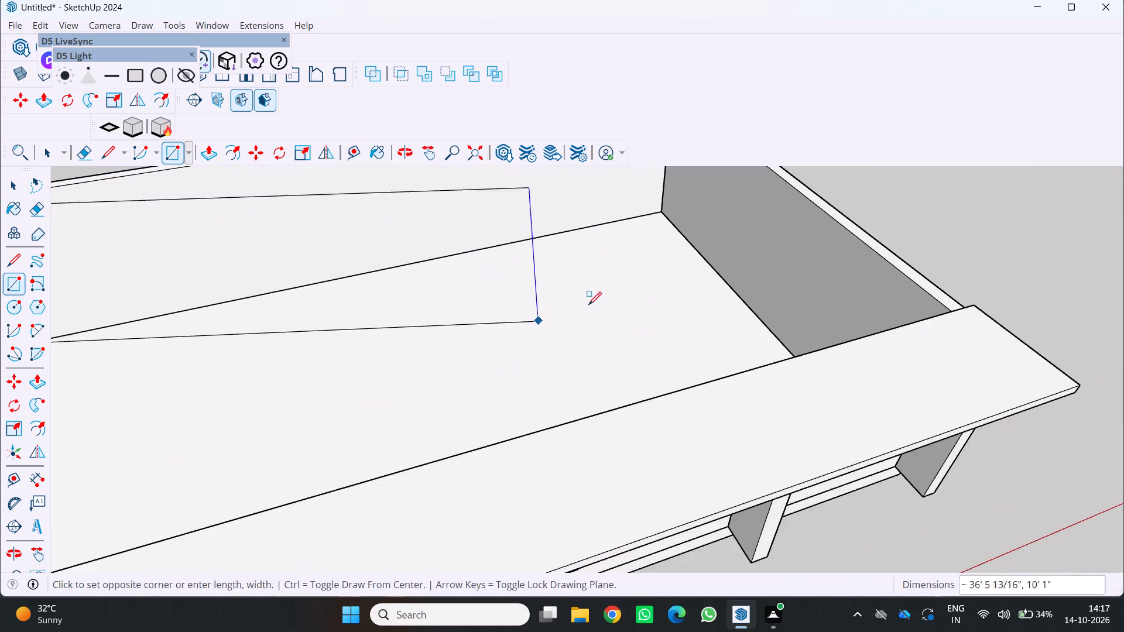
{"action": "scroll", "coordinate": [657, 294], "scroll_direction": "up", "scroll_amount": 4}
{"action": "scroll", "coordinate": [1109, 356], "scroll_direction": "down", "scroll_amount": 14}
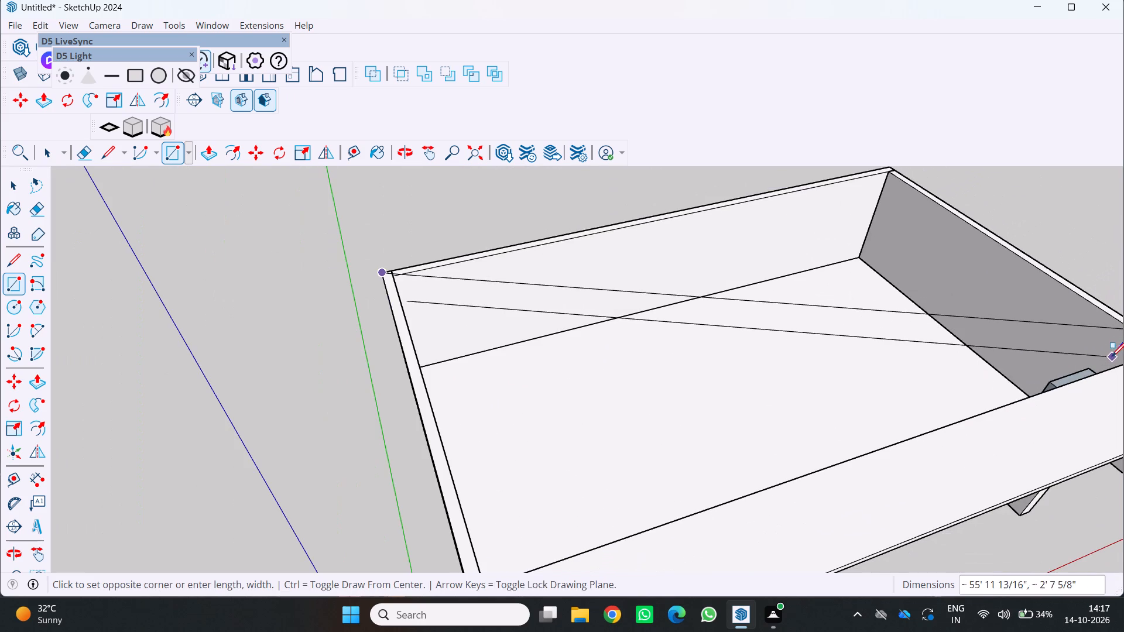
{"action": "middle_click_drag", "start_coordinate": [1112, 354], "coordinate": [1002, 340]}
{"action": "scroll", "coordinate": [1029, 343], "scroll_direction": "down", "scroll_amount": 4}
{"action": "middle_click", "coordinate": [1002, 340]}
{"action": "scroll", "coordinate": [969, 335], "scroll_direction": "down", "scroll_amount": 5}
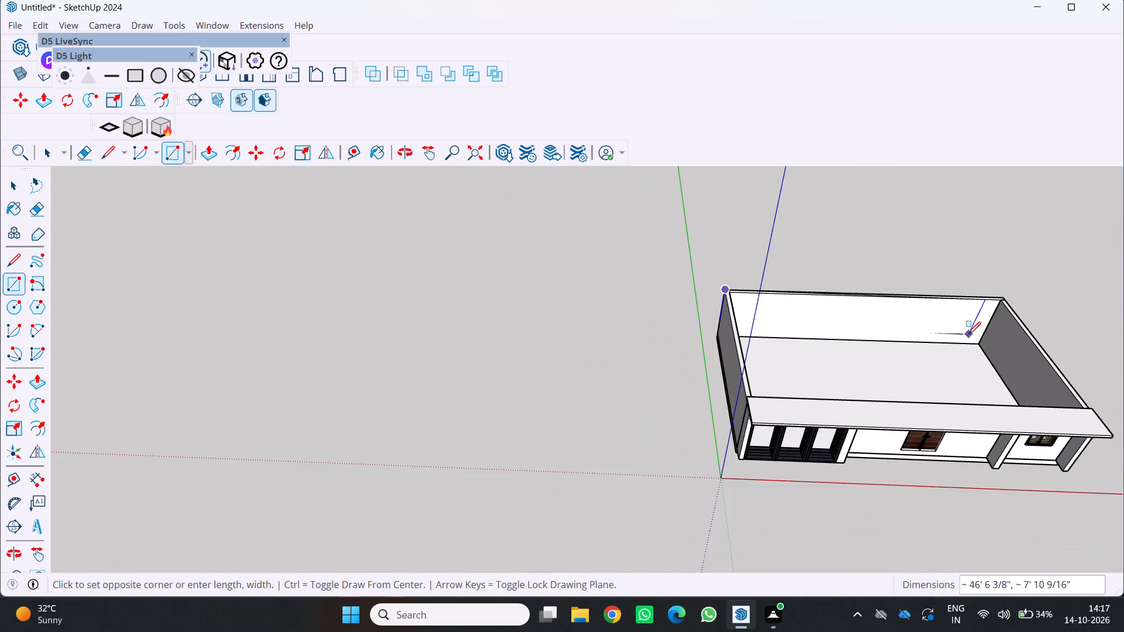
{"action": "scroll", "coordinate": [1037, 369], "scroll_direction": "up", "scroll_amount": 5}
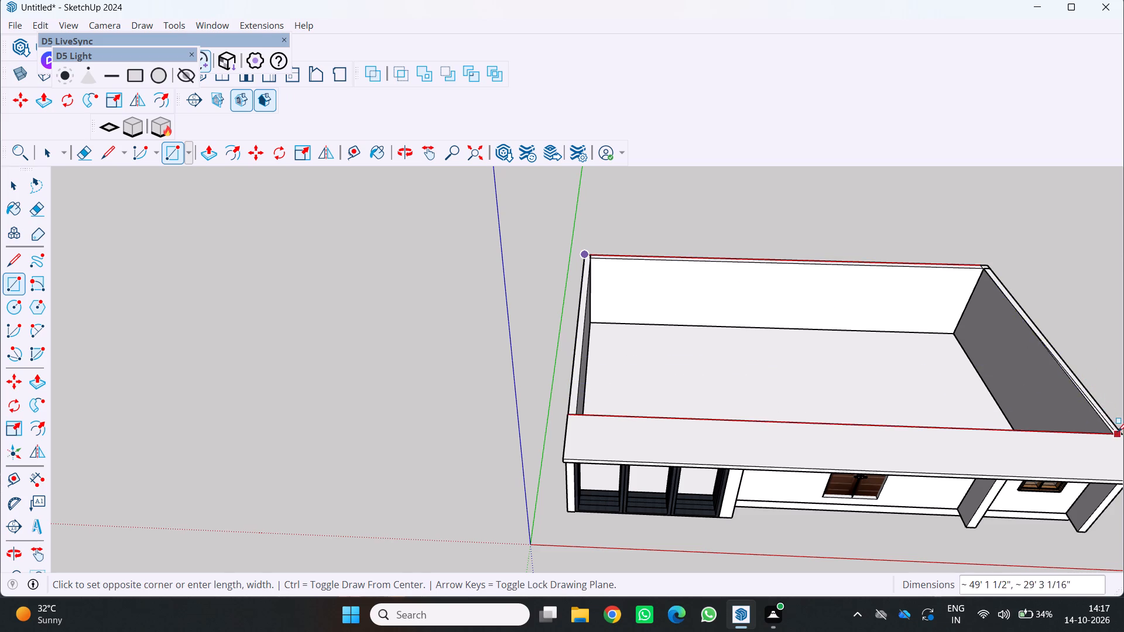
{"action": "middle_click_drag", "start_coordinate": [1101, 434], "coordinate": [1012, 446]}
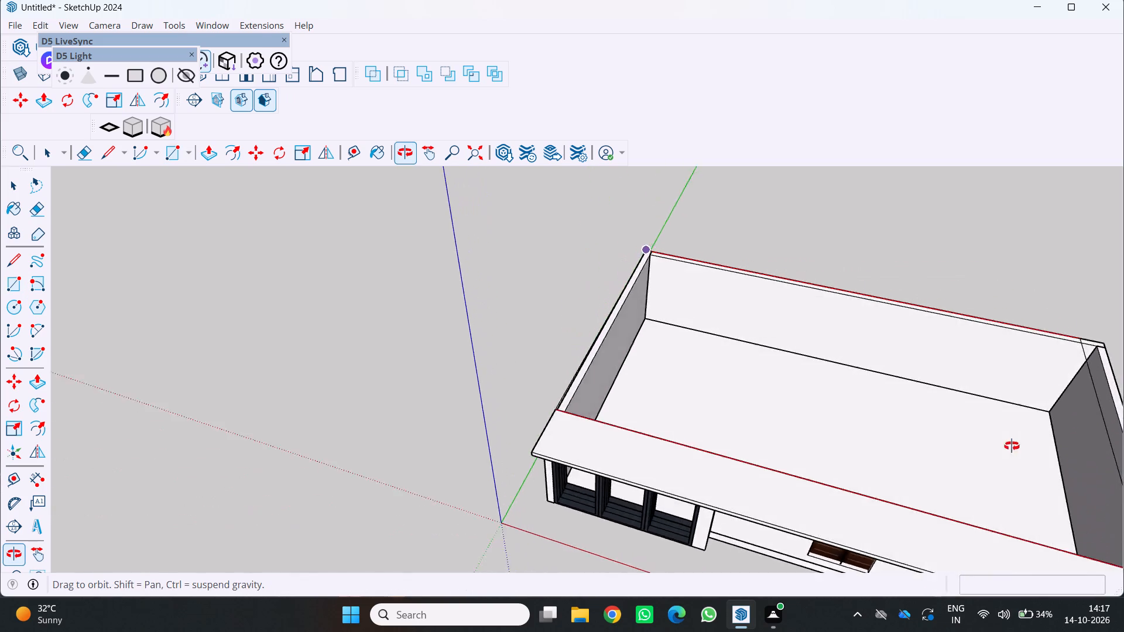
{"action": "middle_click_drag", "start_coordinate": [1012, 446], "coordinate": [980, 446]}
{"action": "scroll", "coordinate": [1002, 446], "scroll_direction": "down", "scroll_amount": 5}
{"action": "scroll", "coordinate": [950, 436], "scroll_direction": "down", "scroll_amount": 2}
{"action": "middle_click_drag", "start_coordinate": [948, 436], "coordinate": [310, 210], "text": "shift"}
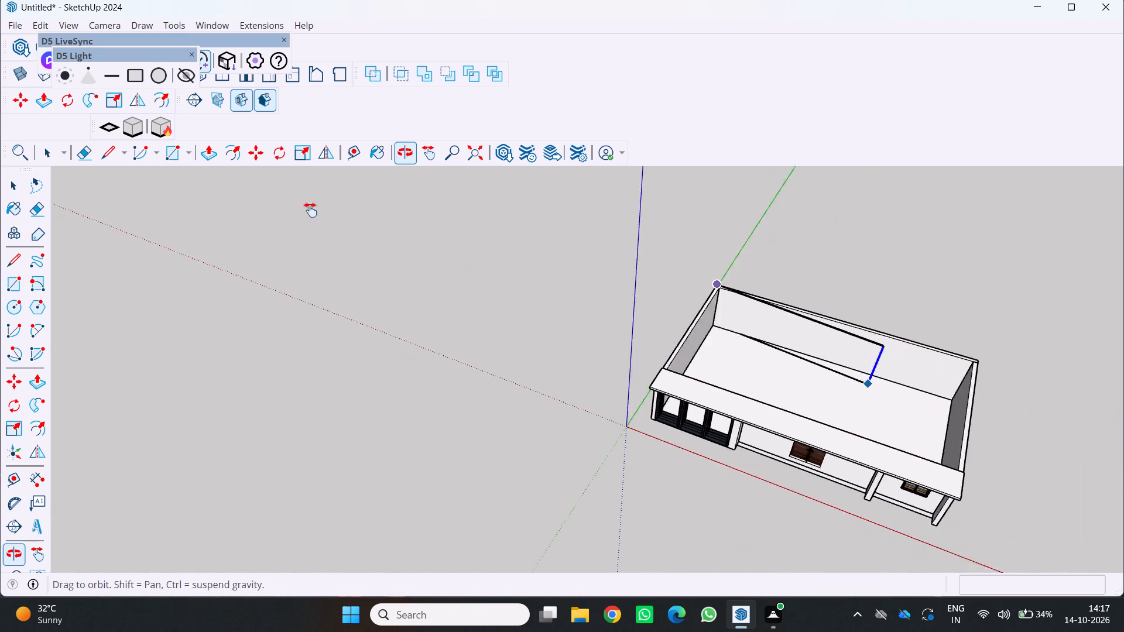
{"action": "middle_click_drag", "start_coordinate": [310, 210], "coordinate": [557, 262], "text": "shift"}
{"action": "scroll", "coordinate": [557, 262], "scroll_direction": "down", "scroll_amount": 1, "text": "shift"}
{"action": "scroll", "coordinate": [550, 277], "scroll_direction": "up", "scroll_amount": 4}
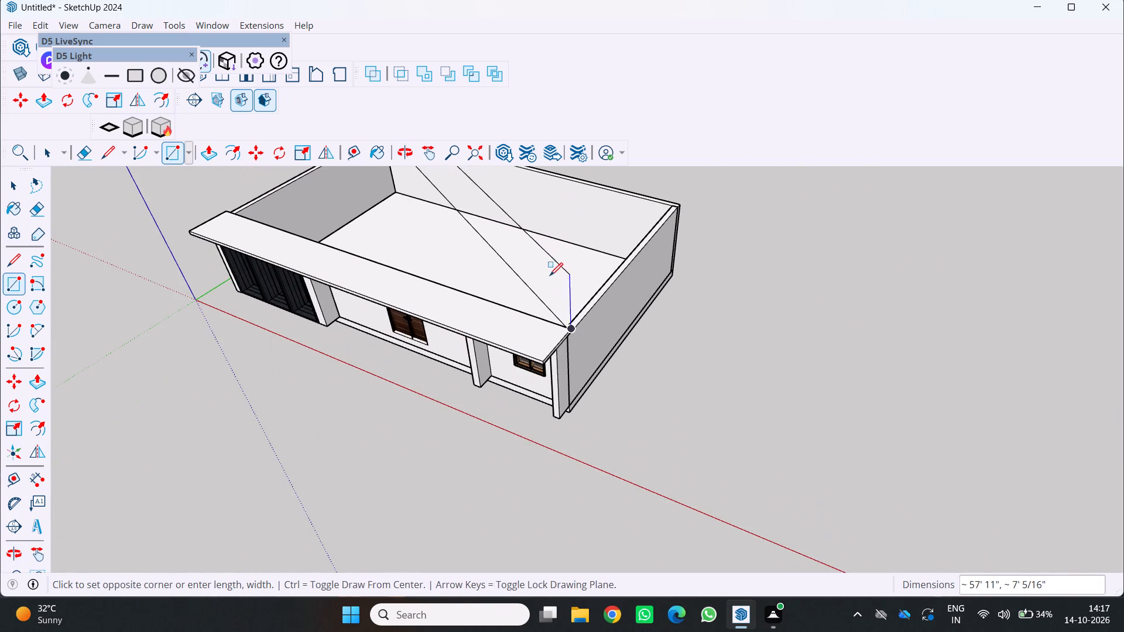
{"action": "scroll", "coordinate": [556, 332], "scroll_direction": "up", "scroll_amount": 7}
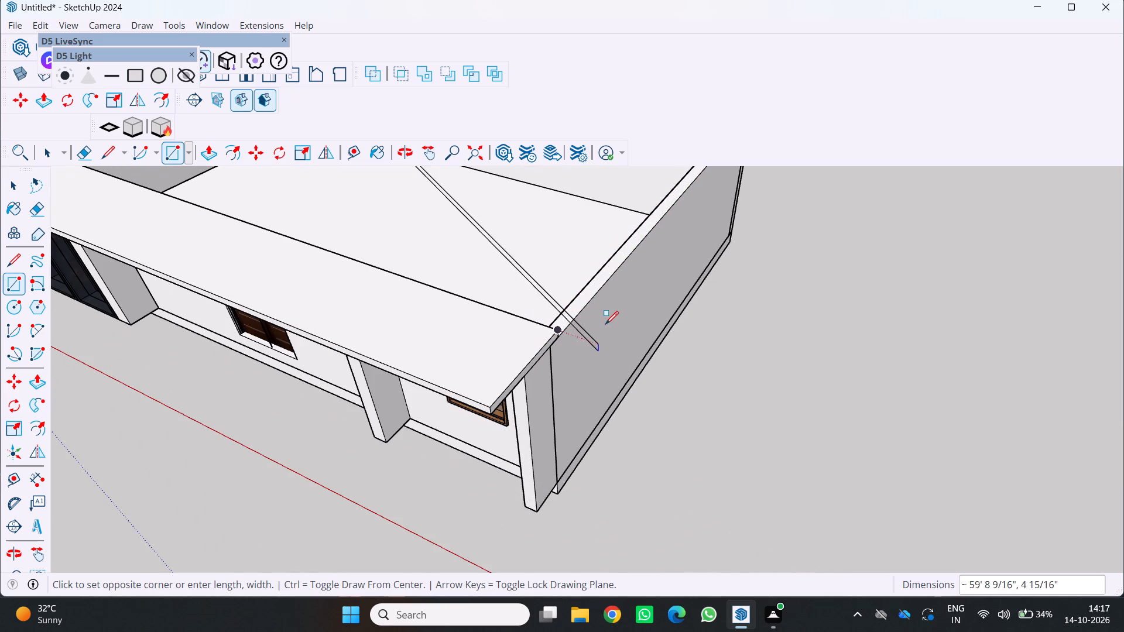
{"action": "scroll", "coordinate": [553, 334], "scroll_direction": "up", "scroll_amount": 11}
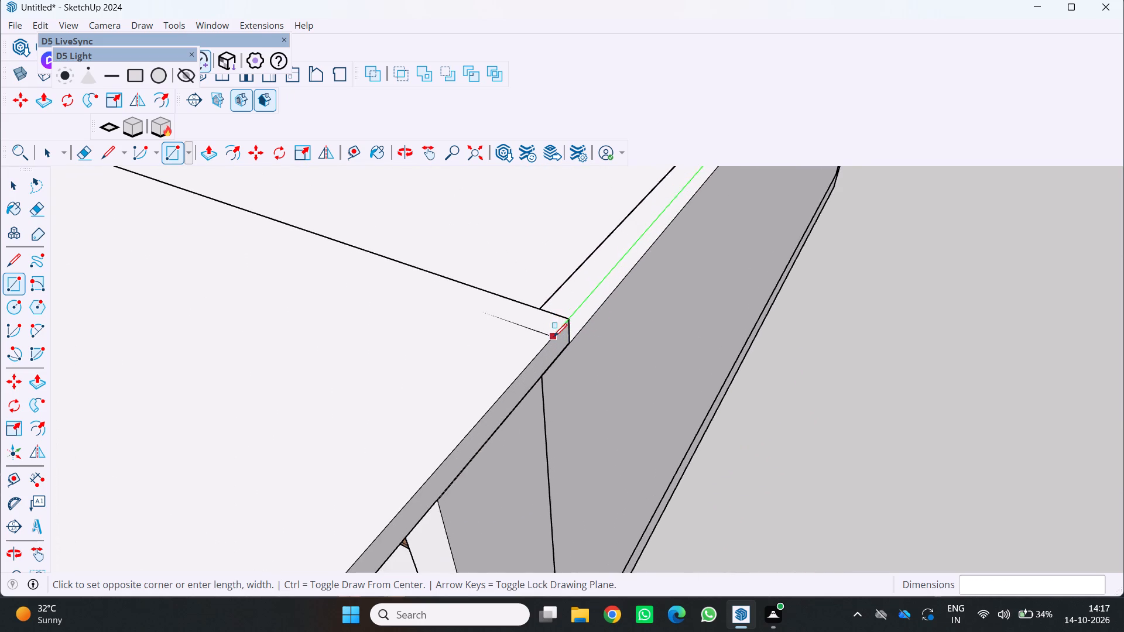
{"action": "scroll", "coordinate": [554, 336], "scroll_direction": "up", "scroll_amount": 18}
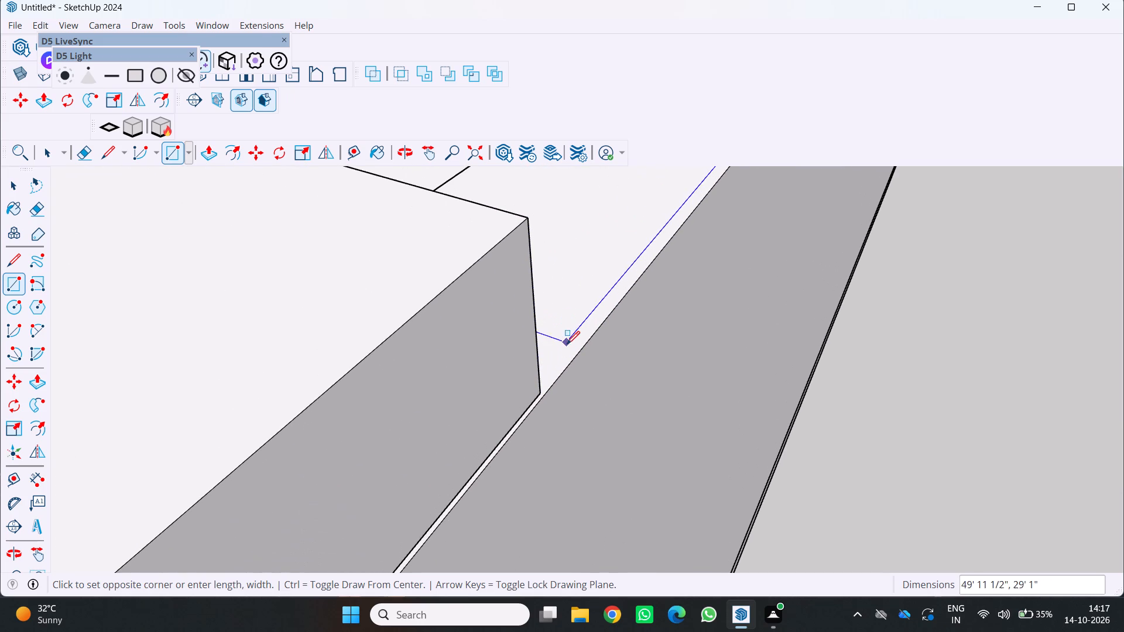
{"action": "left_click", "coordinate": [544, 398]}
Push/Pull the new roof face upward to form a slab over the walls.
{"action": "scroll", "coordinate": [544, 398], "scroll_direction": "down", "scroll_amount": 8}
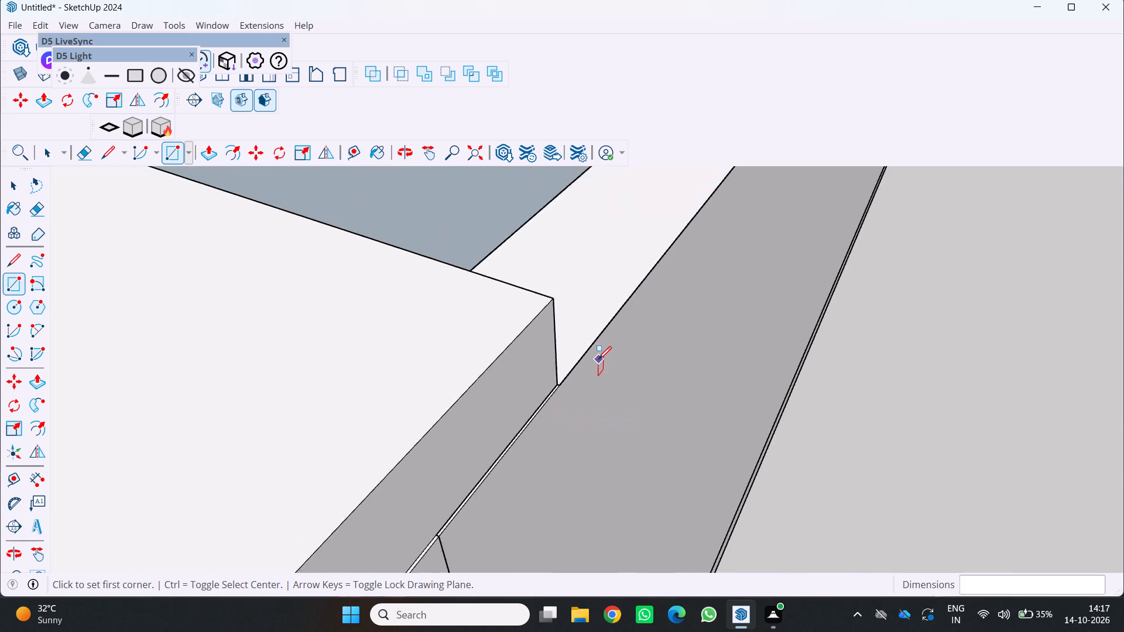
{"action": "scroll", "coordinate": [598, 359], "scroll_direction": "down", "scroll_amount": 20}
{"action": "scroll", "coordinate": [598, 359], "scroll_direction": "down", "scroll_amount": 13}
{"action": "middle_click_drag", "start_coordinate": [601, 327], "coordinate": [605, 328]}
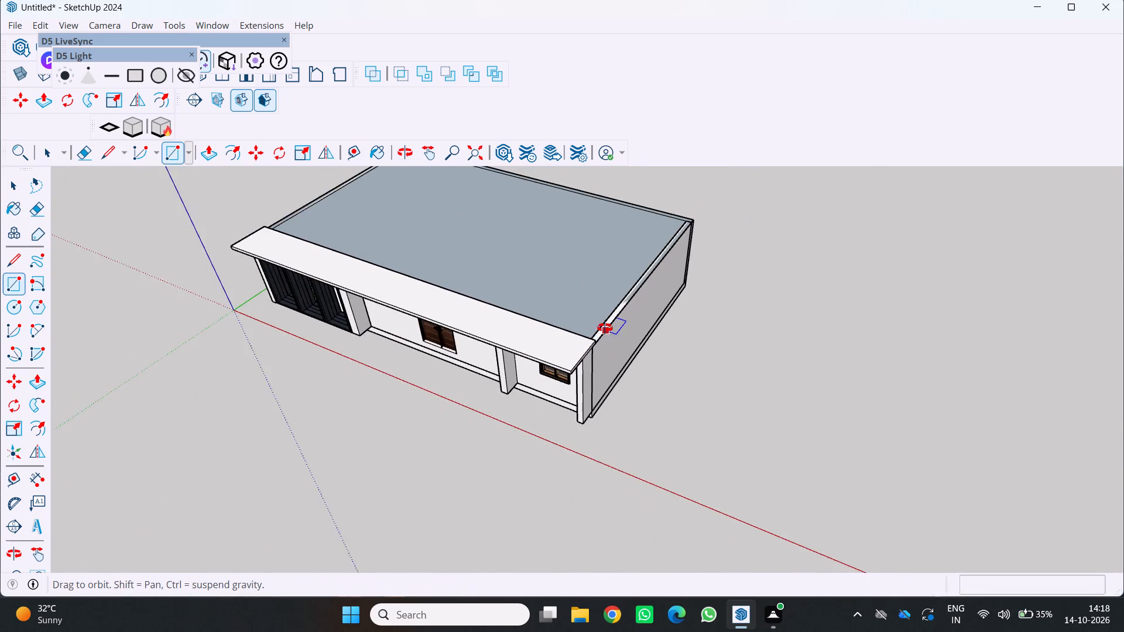
{"action": "middle_click_drag", "start_coordinate": [605, 328], "coordinate": [773, 294]}
{"action": "scroll", "coordinate": [388, 270], "scroll_direction": "up", "scroll_amount": 3}
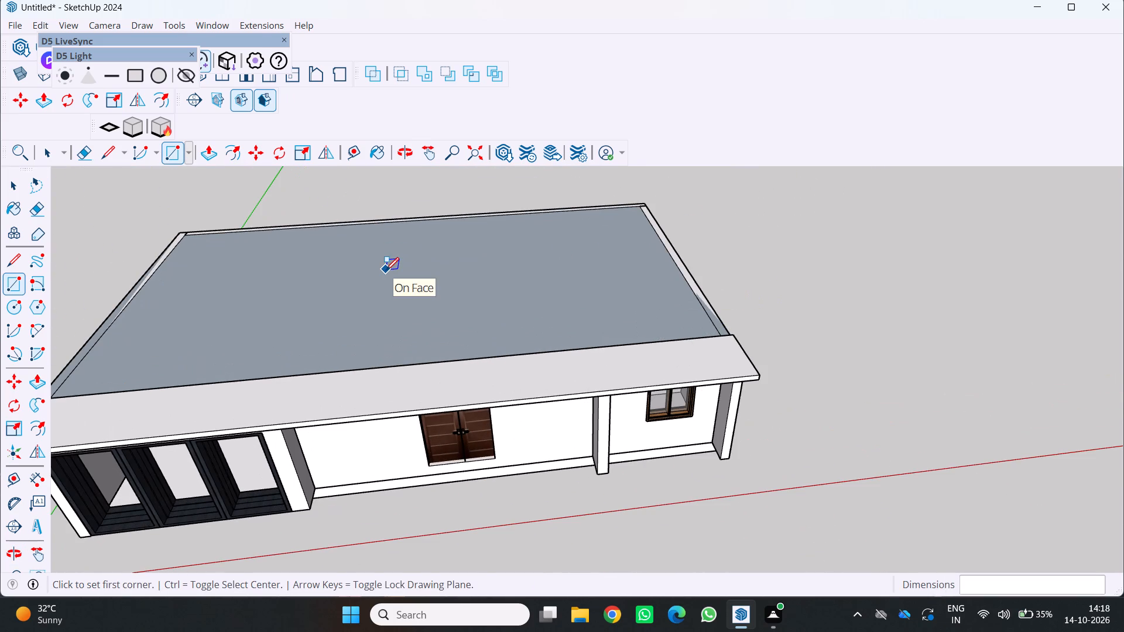
{"action": "key", "text": "p"}
{"action": "left_click", "coordinate": [355, 310]}
{"action": "scroll", "coordinate": [355, 290], "scroll_direction": "down", "scroll_amount": 3}
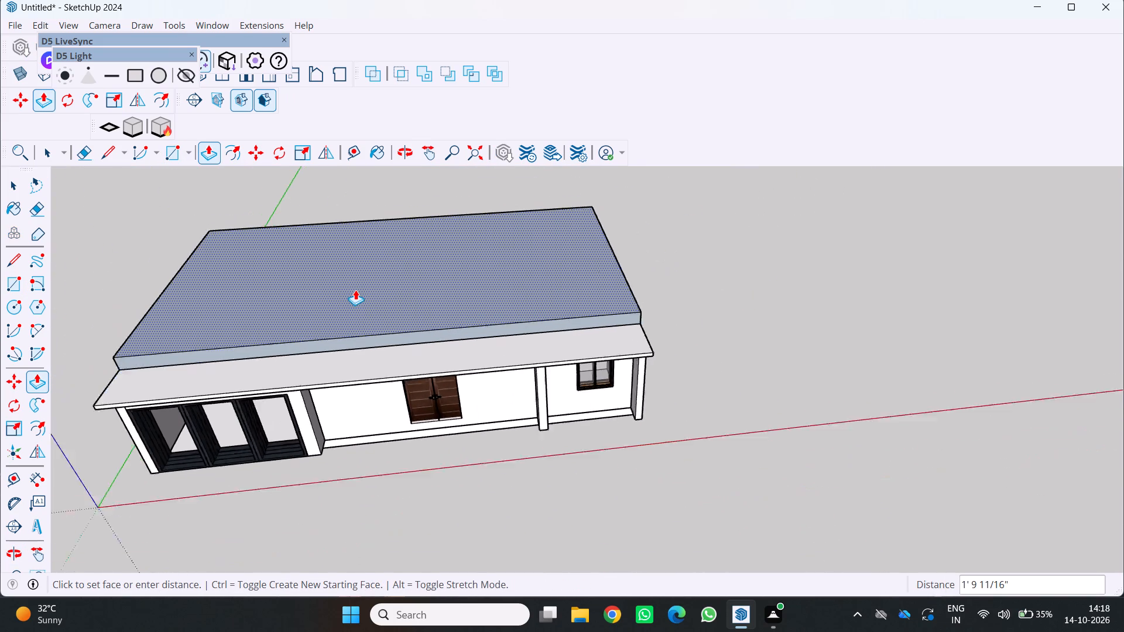
{"action": "scroll", "coordinate": [355, 290], "scroll_direction": "down", "scroll_amount": 1}
{"action": "scroll", "coordinate": [355, 290], "scroll_direction": "up", "scroll_amount": 1}
{"action": "middle_click_drag", "start_coordinate": [351, 287], "coordinate": [179, 273]}
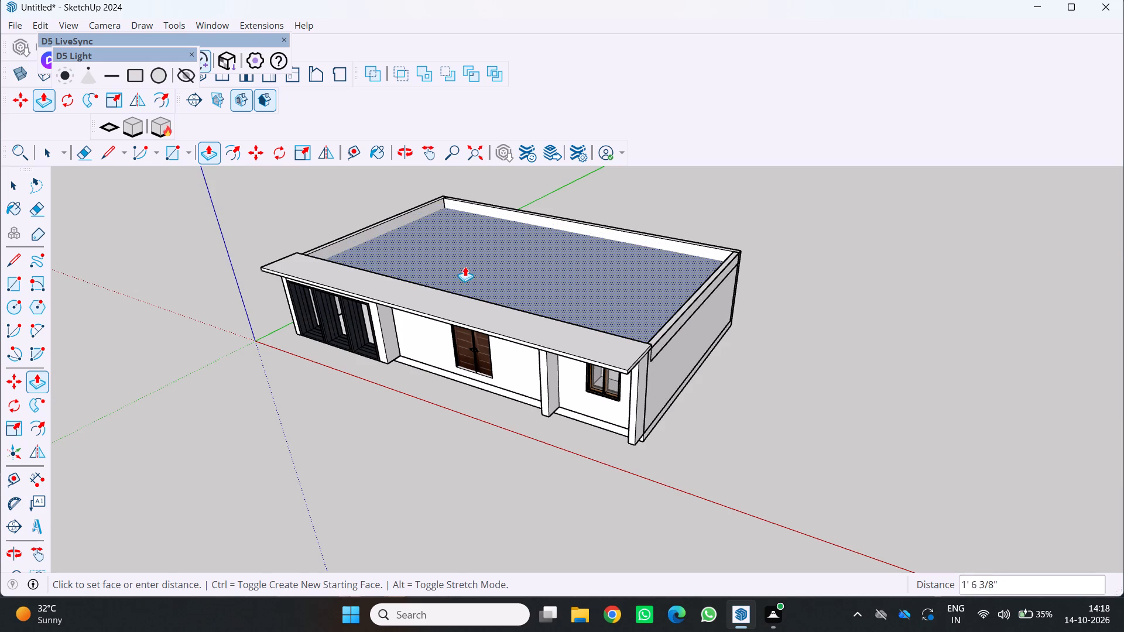
{"action": "left_click", "coordinate": [399, 260]}
Push/Pull the roof slab's top down about 6 3/16" so it lies flush with the front canopy.
{"action": "scroll", "coordinate": [536, 322], "scroll_direction": "up", "scroll_amount": 3}
{"action": "middle_click_drag", "start_coordinate": [606, 304], "coordinate": [643, 252]}
{"action": "scroll", "coordinate": [606, 304], "scroll_direction": "up", "scroll_amount": 1}
{"action": "scroll", "coordinate": [688, 305], "scroll_direction": "up", "scroll_amount": 7}
{"action": "left_click", "coordinate": [674, 277]}
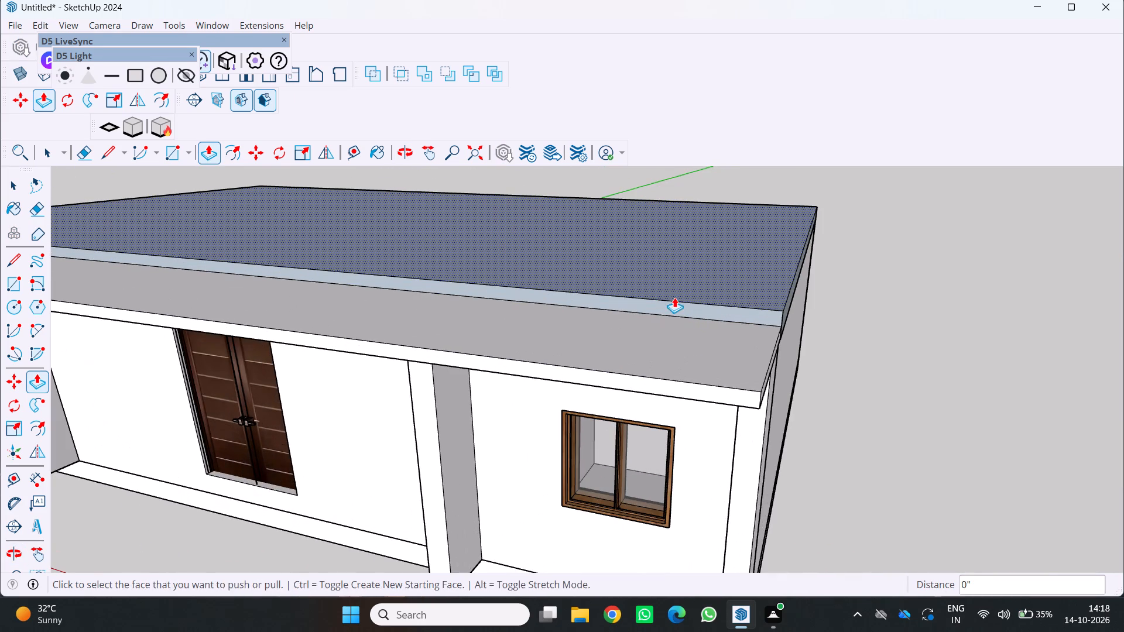
{"action": "left_click", "coordinate": [672, 285]}
{"action": "left_click", "coordinate": [673, 300]}
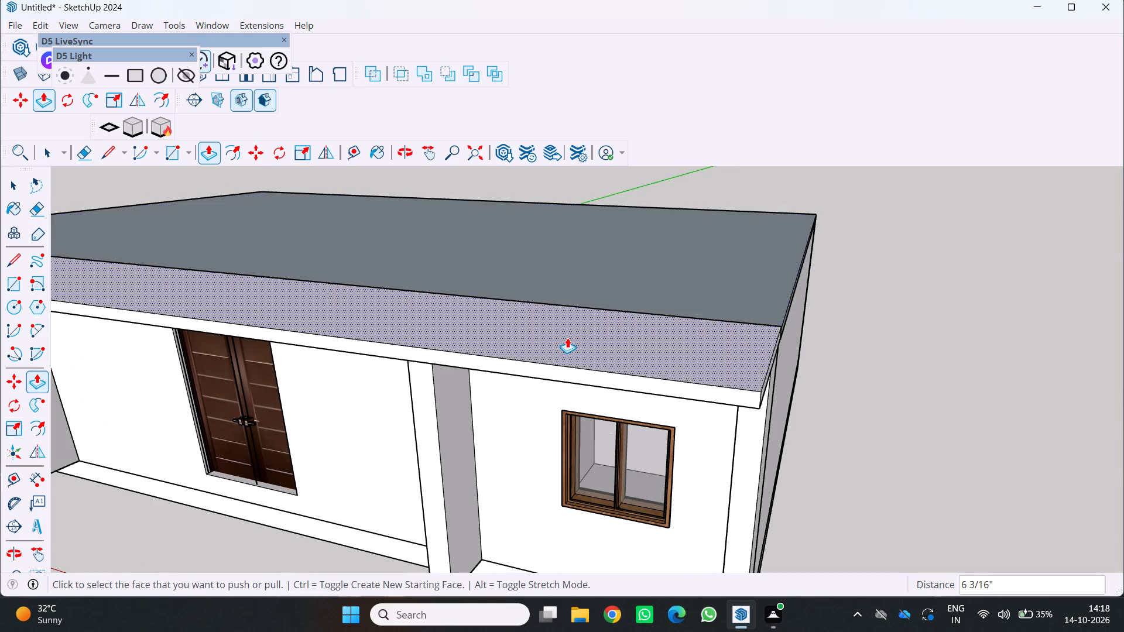
Reverse the top face of the roof slab.
{"action": "scroll", "coordinate": [567, 338], "scroll_direction": "down", "scroll_amount": 8}
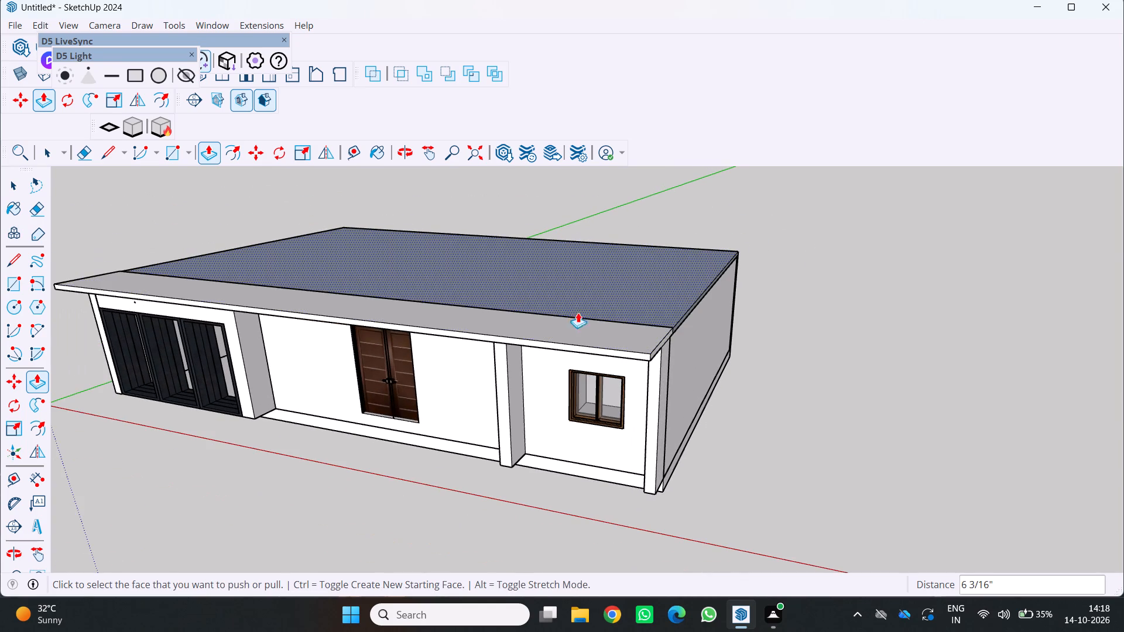
{"action": "key", "text": "space"}
{"action": "left_click", "coordinate": [597, 293]}
{"action": "right_click", "coordinate": [594, 293]}
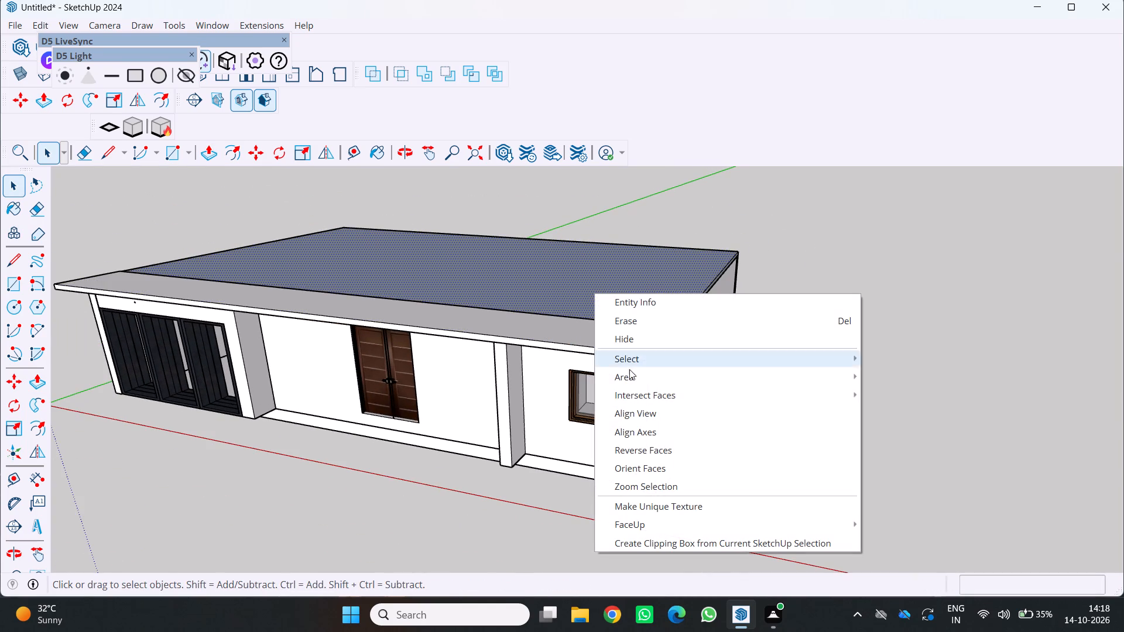
{"action": "left_click", "coordinate": [664, 449]}
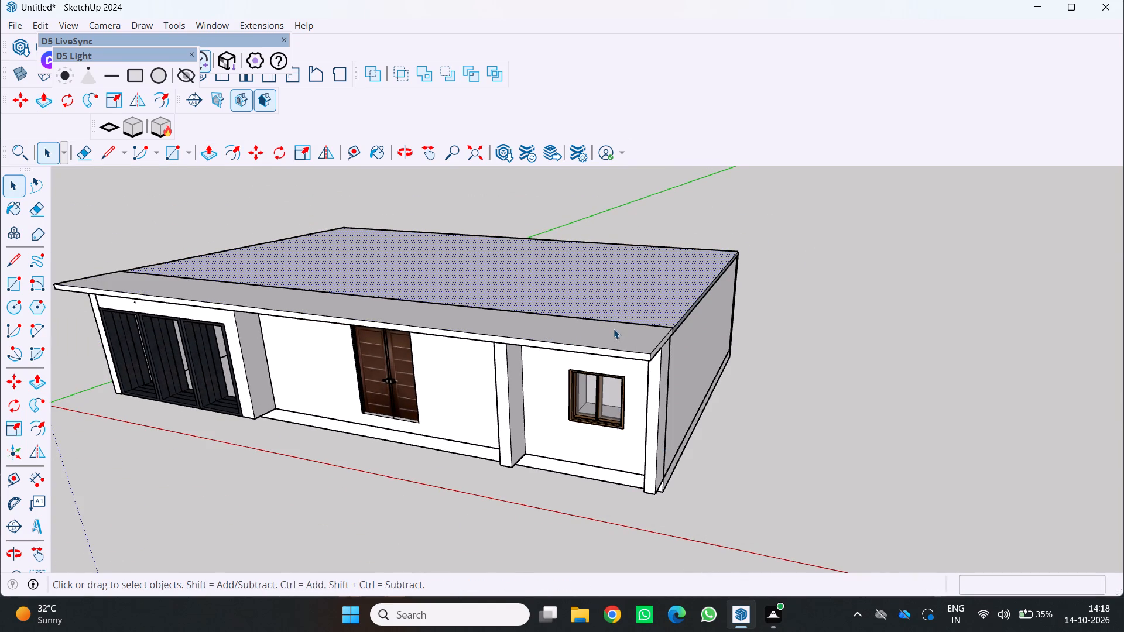
Reverse the roof slab's narrow edge face on the side wall next to the window end.
{"action": "middle_click_drag", "start_coordinate": [614, 329], "coordinate": [536, 394]}
{"action": "scroll", "coordinate": [536, 394], "scroll_direction": "down", "scroll_amount": 3}
{"action": "scroll", "coordinate": [671, 360], "scroll_direction": "up", "scroll_amount": 5}
{"action": "middle_click_drag", "start_coordinate": [625, 360], "coordinate": [445, 252]}
{"action": "scroll", "coordinate": [656, 376], "scroll_direction": "up", "scroll_amount": 3}
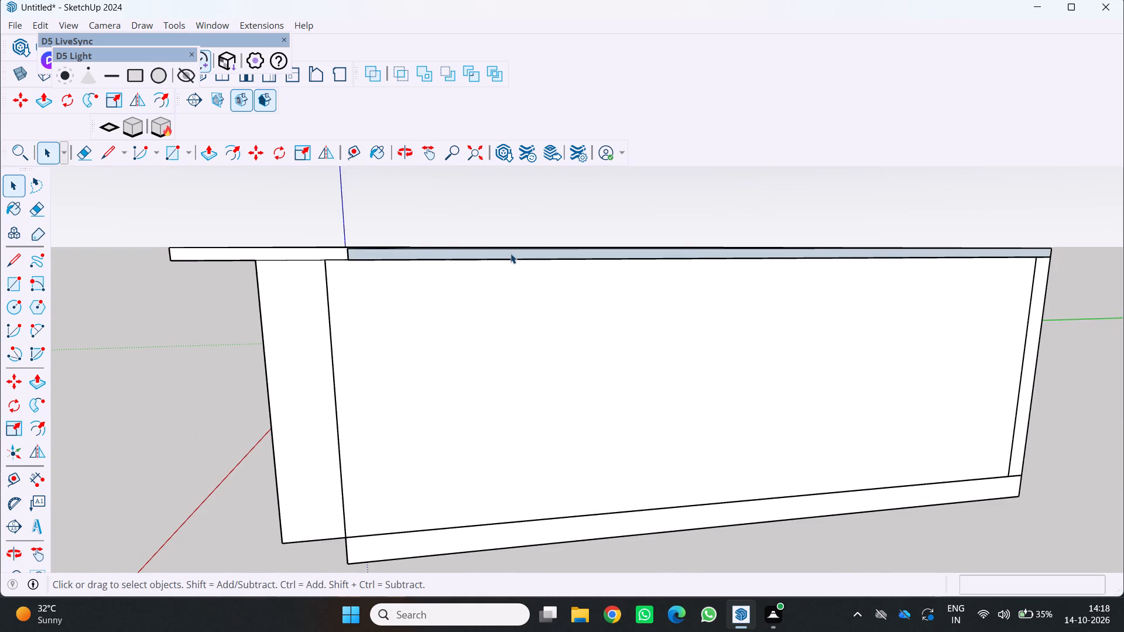
{"action": "left_click", "coordinate": [510, 253]}
{"action": "right_click", "coordinate": [510, 253]}
{"action": "left_click", "coordinate": [572, 411]}
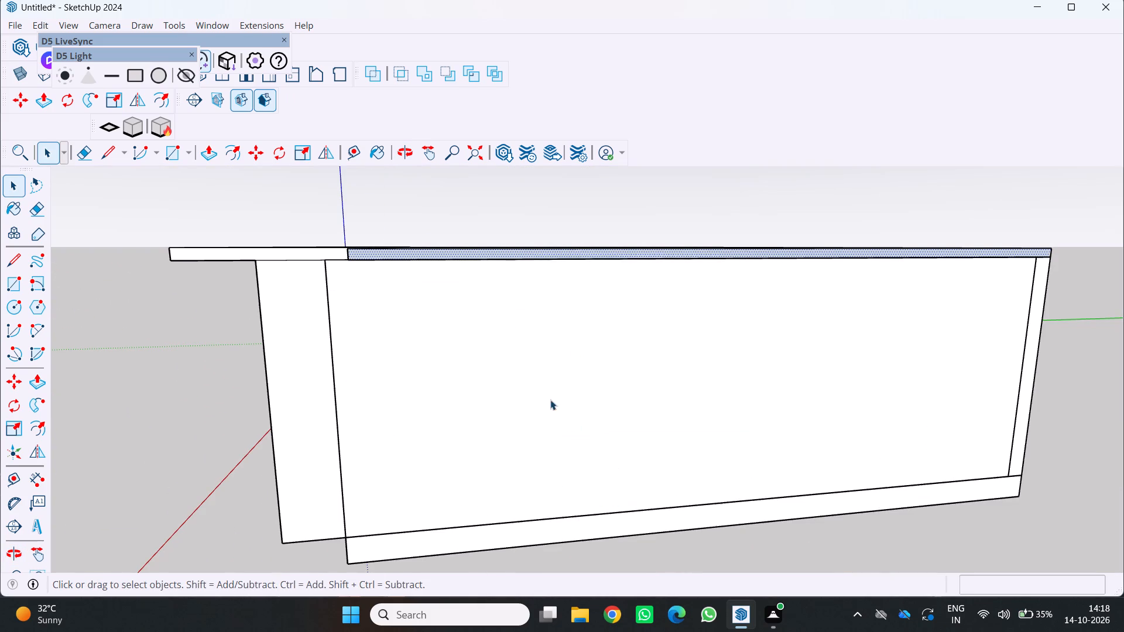
{"action": "scroll", "coordinate": [537, 390], "scroll_direction": "down", "scroll_amount": 9}
{"action": "middle_click_drag", "start_coordinate": [580, 405], "coordinate": [907, 452]}
{"action": "scroll", "coordinate": [819, 410], "scroll_direction": "down", "scroll_amount": 5}
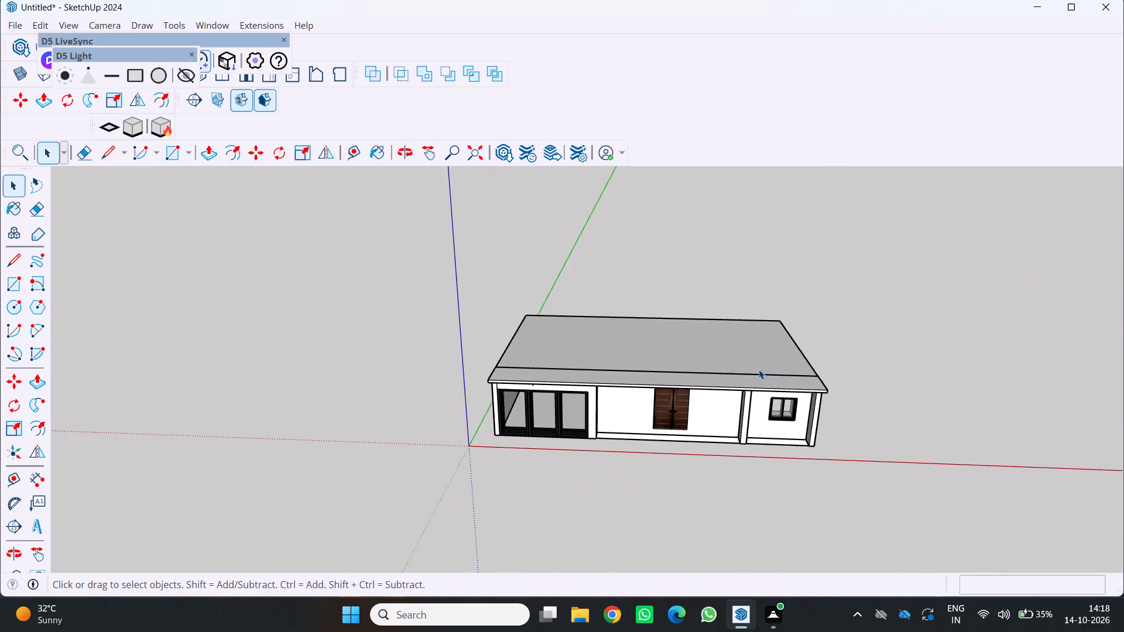
Reverse the roof slab's narrow edge face above the side wall at the glazed-door end of the house.
{"action": "middle_click_drag", "start_coordinate": [285, 313], "coordinate": [895, 408]}
{"action": "scroll", "coordinate": [578, 452], "scroll_direction": "up", "scroll_amount": 4}
{"action": "middle_click_drag", "start_coordinate": [564, 455], "coordinate": [480, 363]}
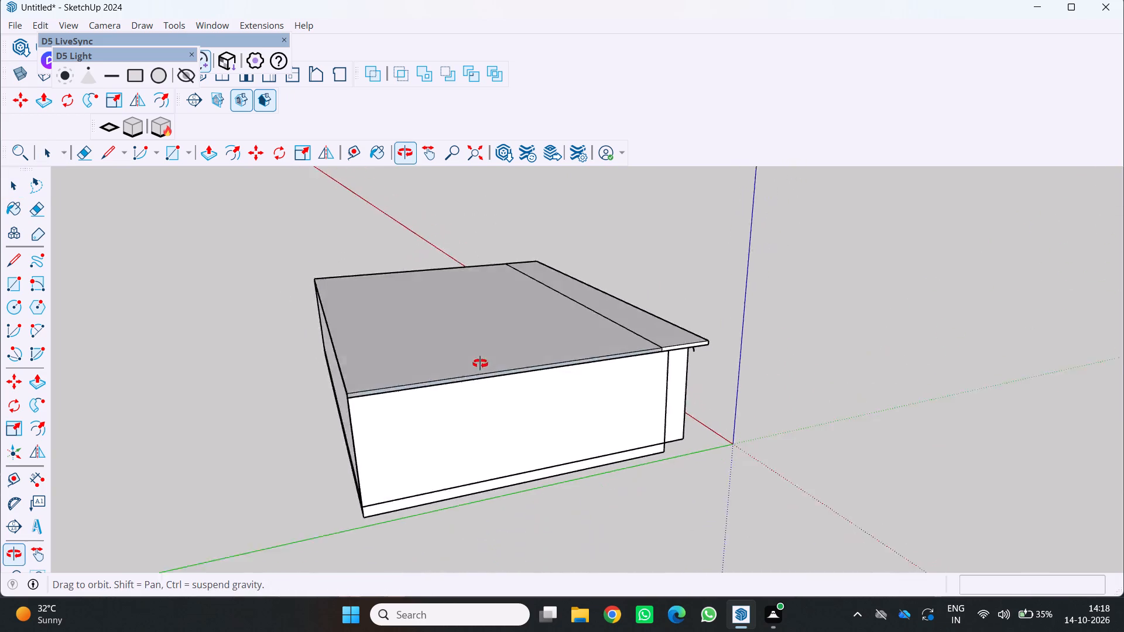
{"action": "middle_click_drag", "start_coordinate": [480, 363], "coordinate": [474, 353]}
{"action": "scroll", "coordinate": [478, 360], "scroll_direction": "up", "scroll_amount": 1}
{"action": "middle_click", "coordinate": [472, 352]}
{"action": "scroll", "coordinate": [495, 366], "scroll_direction": "up", "scroll_amount": 9}
{"action": "left_click", "coordinate": [447, 324]}
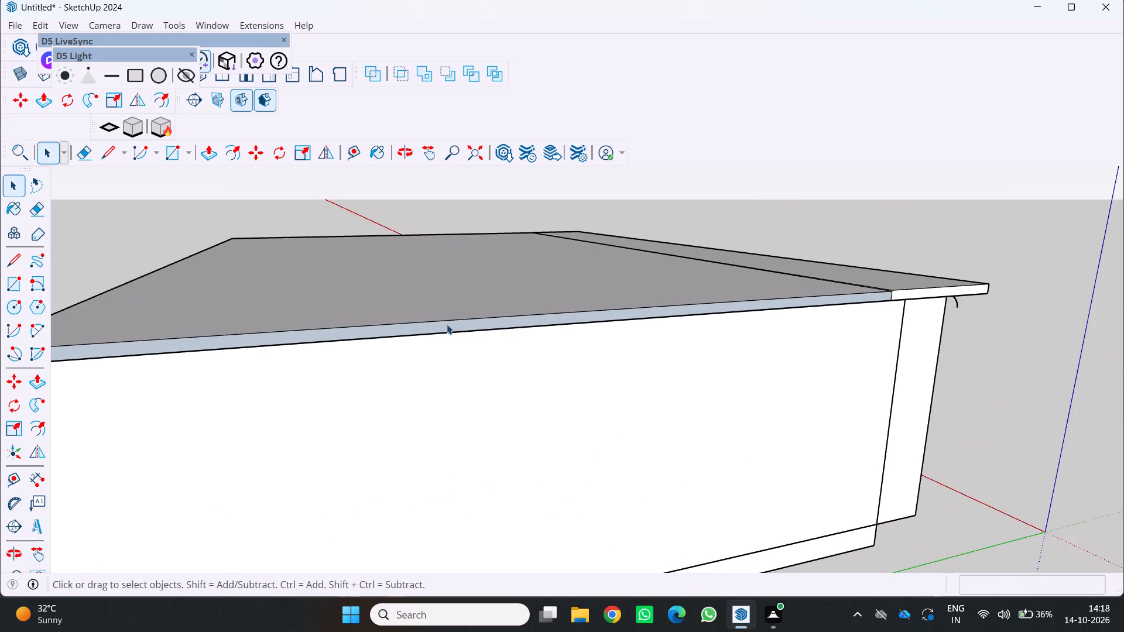
{"action": "right_click", "coordinate": [447, 324]}
{"action": "left_click", "coordinate": [514, 485]}
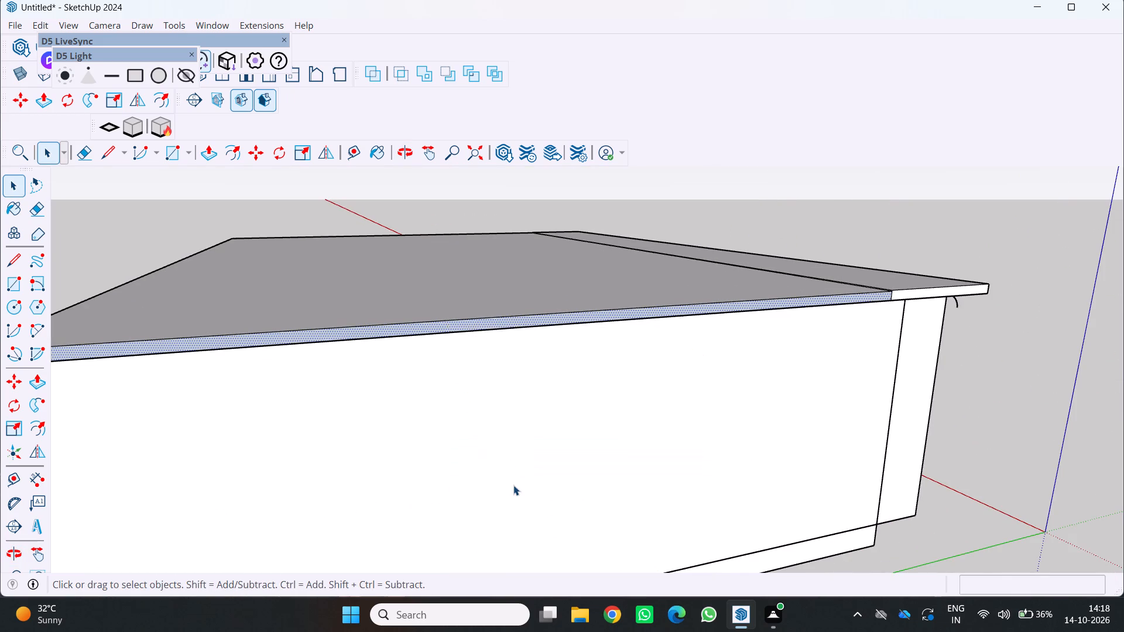
Inspect the house's front, side walls, underside and roof to check the closed slab and its face orientation.
{"action": "scroll", "coordinate": [513, 478], "scroll_direction": "down", "scroll_amount": 11}
{"action": "middle_click_drag", "start_coordinate": [550, 415], "coordinate": [131, 410]}
{"action": "scroll", "coordinate": [661, 369], "scroll_direction": "down", "scroll_amount": 4}
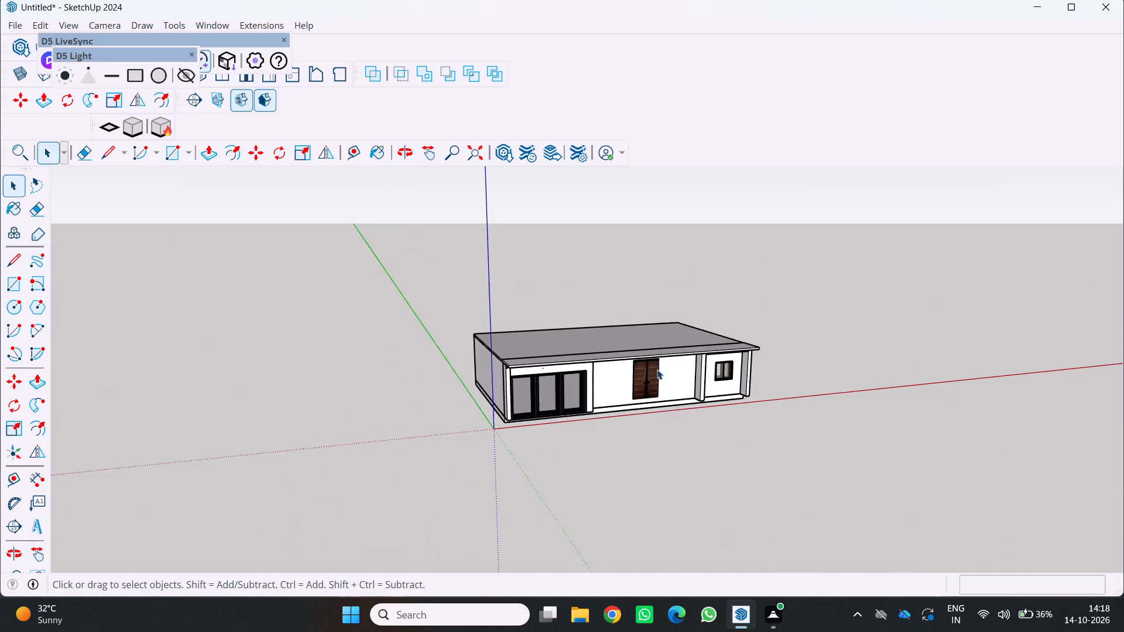
{"action": "middle_click_drag", "start_coordinate": [649, 367], "coordinate": [400, 207]}
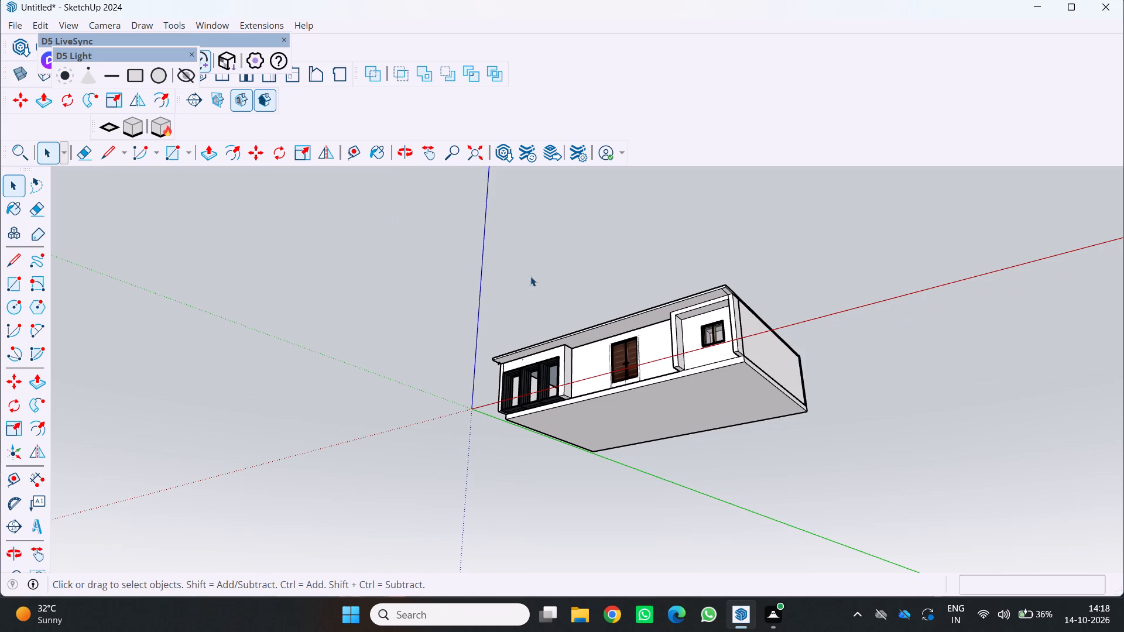
{"action": "scroll", "coordinate": [530, 276], "scroll_direction": "down", "scroll_amount": 1}
{"action": "middle_click_drag", "start_coordinate": [533, 286], "coordinate": [597, 398]}
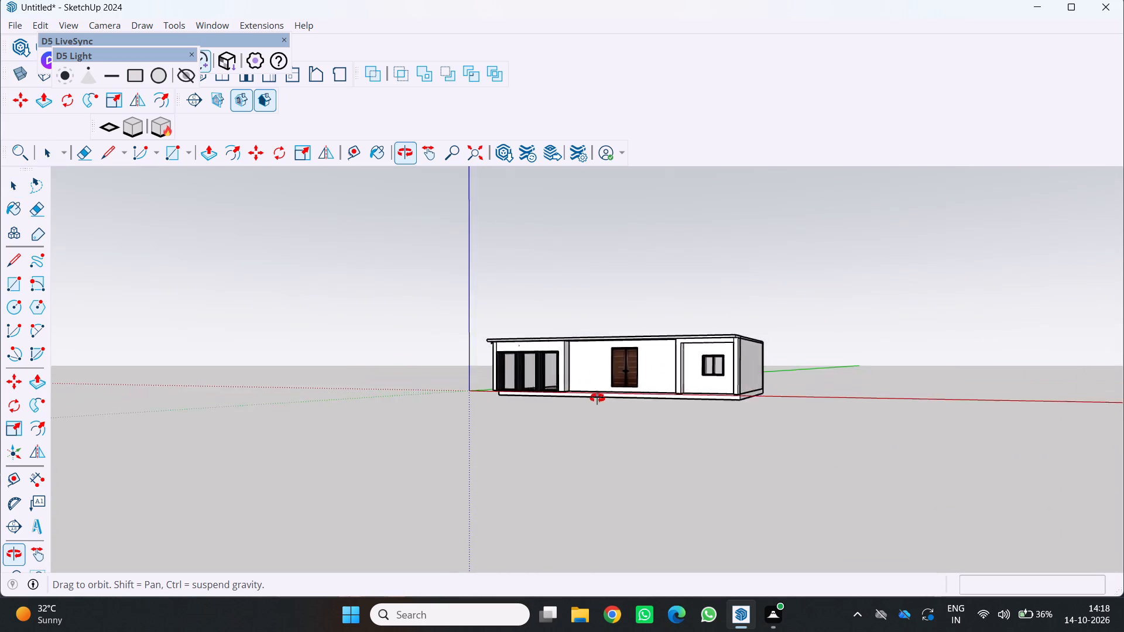
{"action": "middle_click_drag", "start_coordinate": [597, 398], "coordinate": [602, 405]}
{"action": "middle_click", "coordinate": [602, 405]}
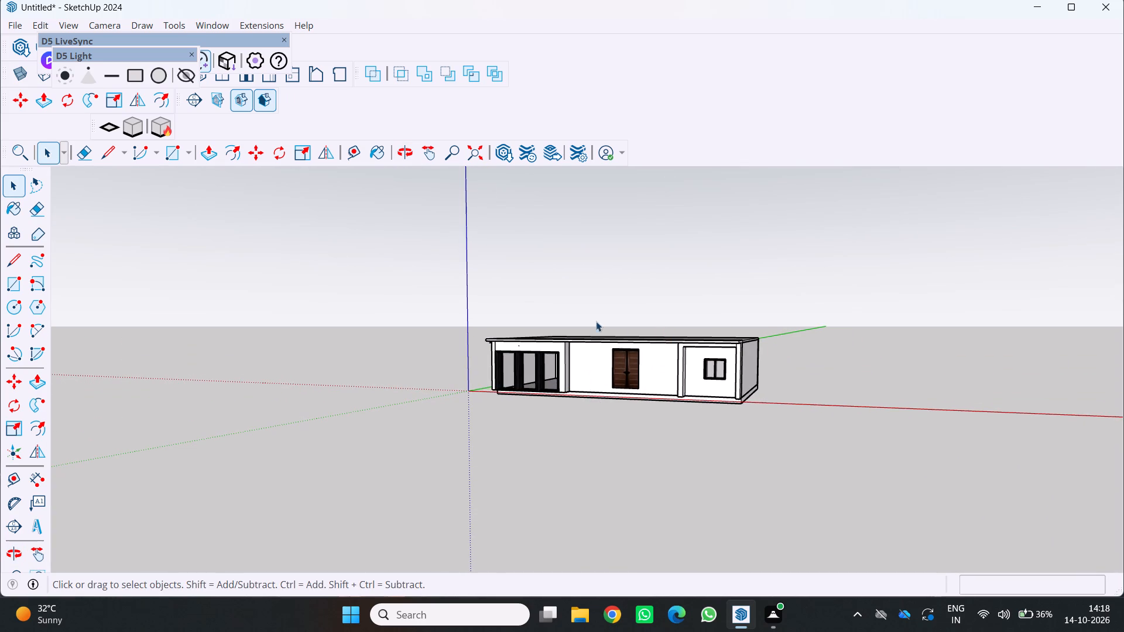
{"action": "scroll", "coordinate": [595, 321], "scroll_direction": "up", "scroll_amount": 9}
{"action": "scroll", "coordinate": [618, 353], "scroll_direction": "down", "scroll_amount": 8}
{"action": "middle_click_drag", "start_coordinate": [594, 336], "coordinate": [595, 336]}
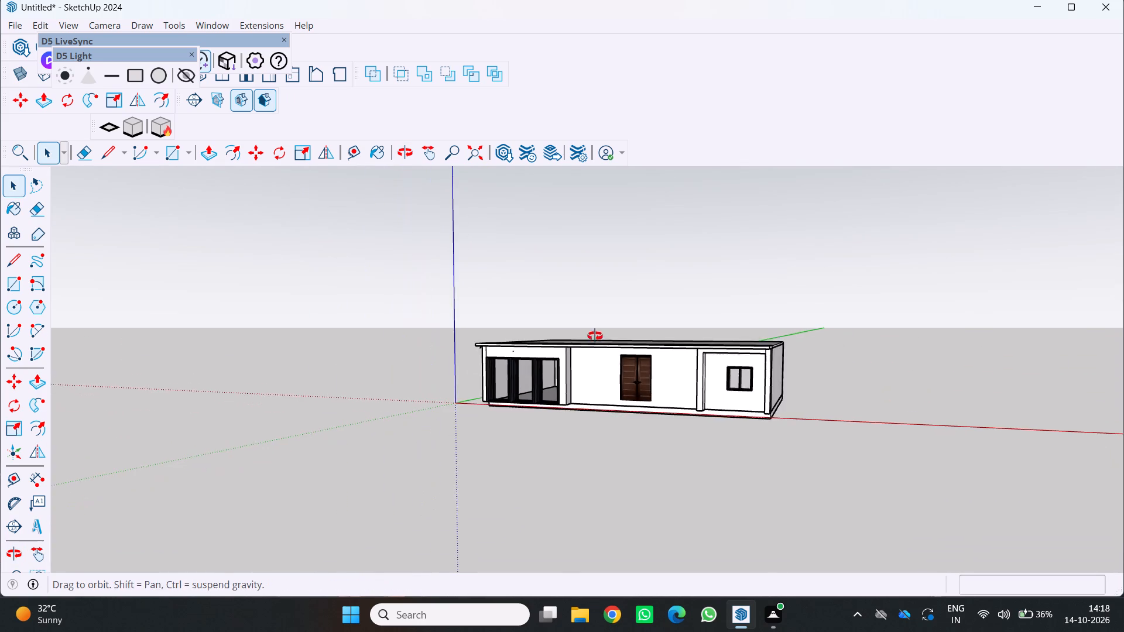
{"action": "middle_click_drag", "start_coordinate": [595, 336], "coordinate": [676, 359]}
{"action": "scroll", "coordinate": [648, 330], "scroll_direction": "up", "scroll_amount": 7}
{"action": "scroll", "coordinate": [602, 300], "scroll_direction": "up", "scroll_amount": 3}
{"action": "scroll", "coordinate": [601, 299], "scroll_direction": "down", "scroll_amount": 3}
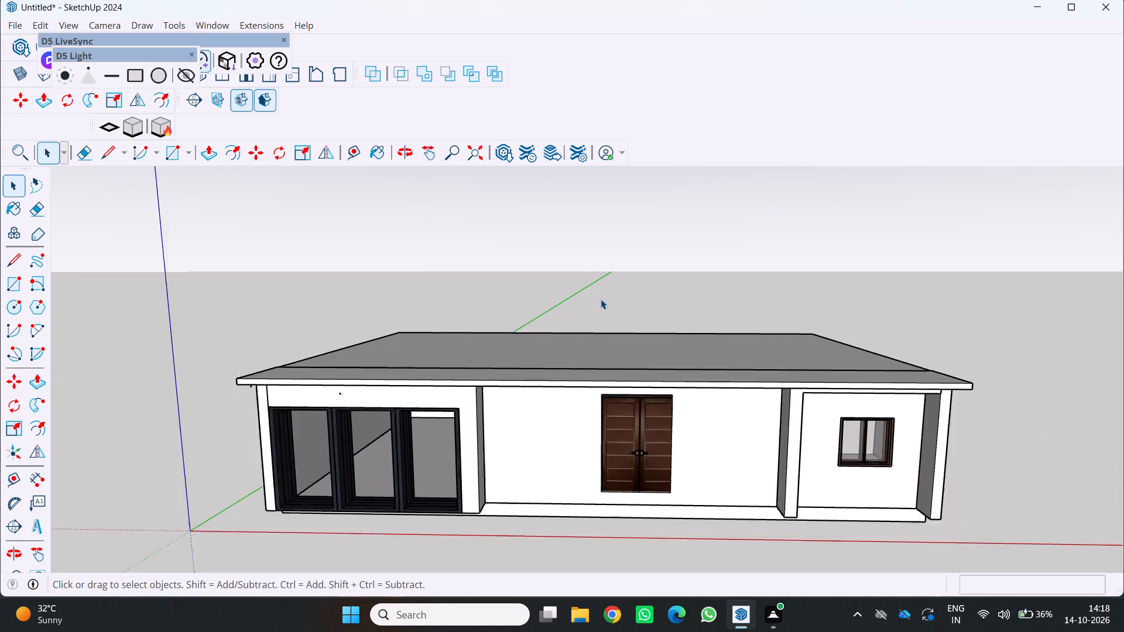
{"action": "scroll", "coordinate": [601, 299], "scroll_direction": "down", "scroll_amount": 2}
{"action": "middle_click_drag", "start_coordinate": [601, 299], "coordinate": [623, 362]}
{"action": "scroll", "coordinate": [297, 370], "scroll_direction": "up", "scroll_amount": 2}
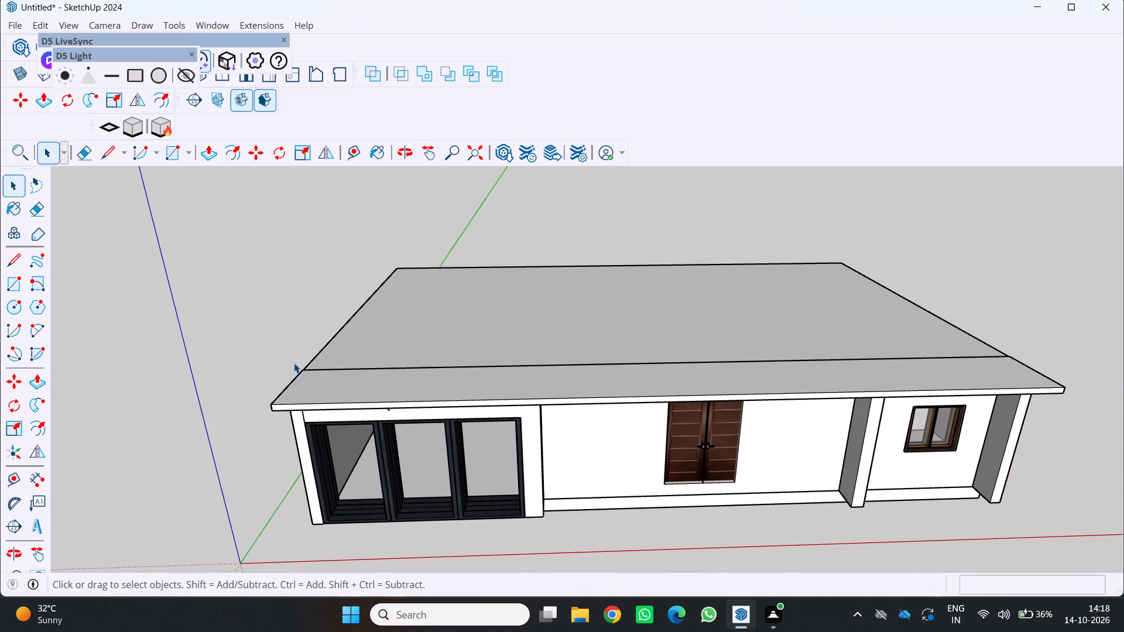
{"action": "scroll", "coordinate": [294, 363], "scroll_direction": "down", "scroll_amount": 1}
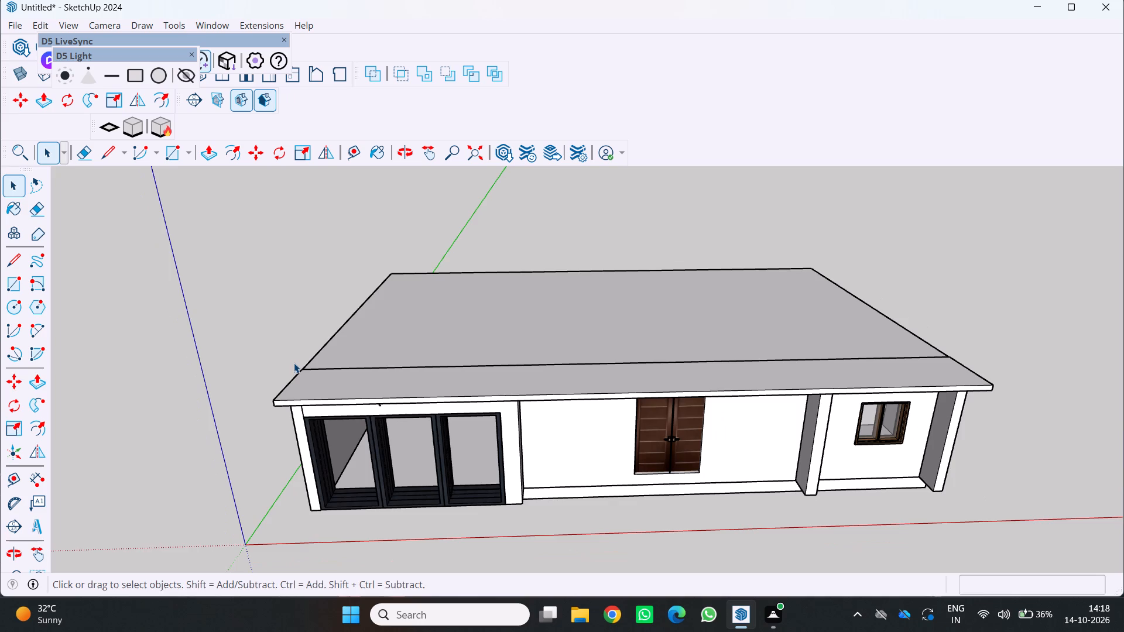
{"action": "middle_click_drag", "start_coordinate": [294, 363], "coordinate": [278, 321]}
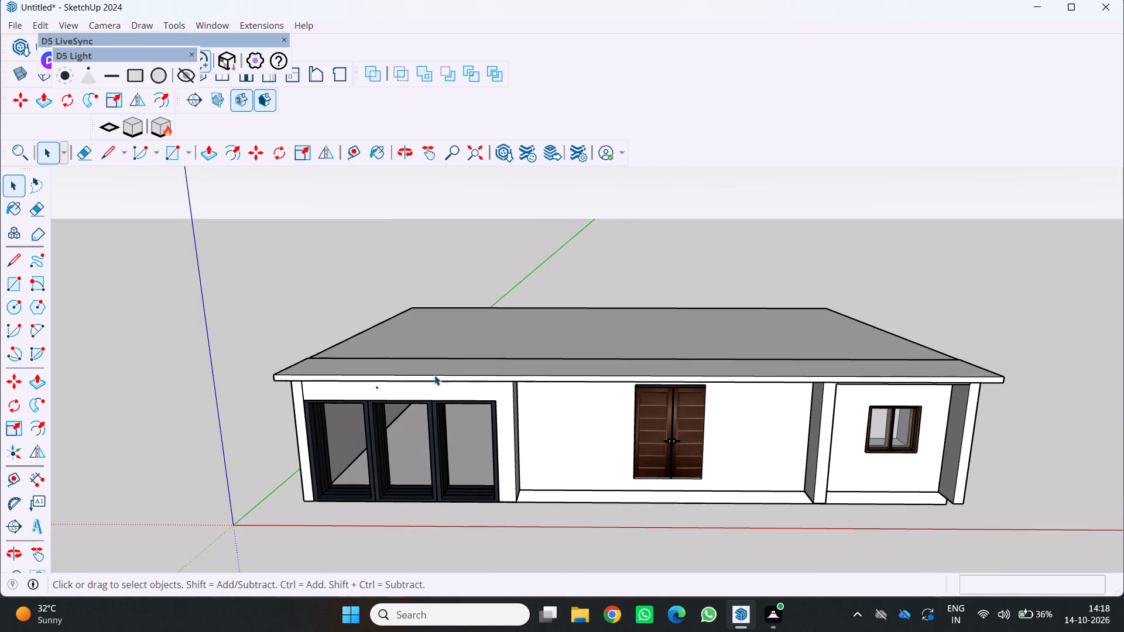
{"action": "scroll", "coordinate": [413, 362], "scroll_direction": "down", "scroll_amount": 2}
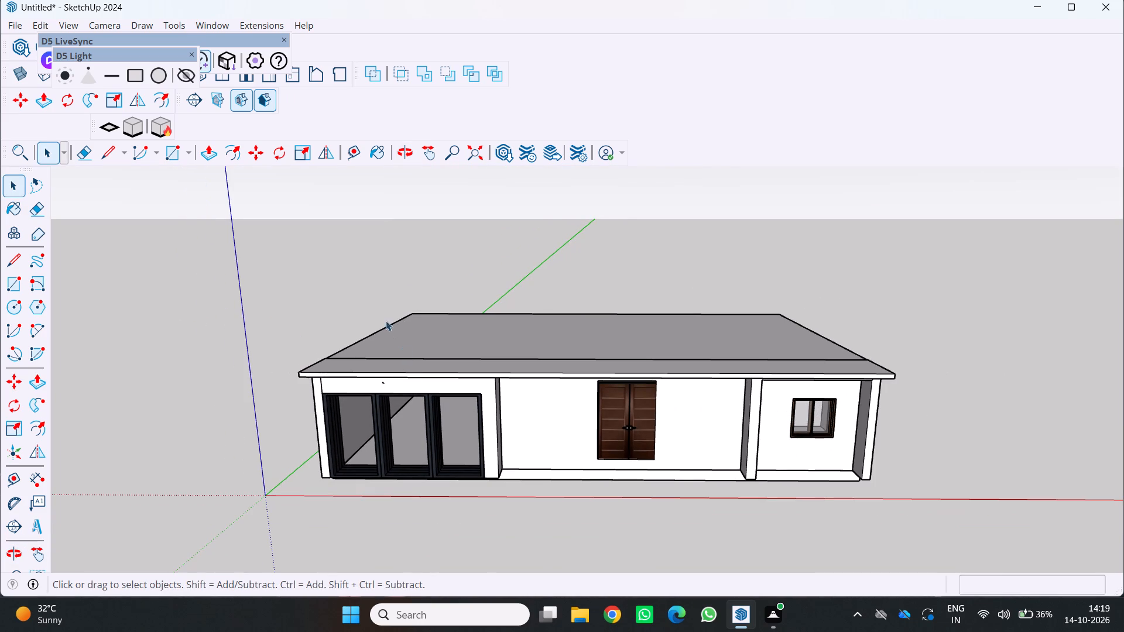
{"action": "scroll", "coordinate": [208, 338], "scroll_direction": "down", "scroll_amount": 2}
Draw a full-length rectangular strip on the roof along the seam between slab and canopy, and set its width to 9".
{"action": "middle_click_drag", "start_coordinate": [217, 339], "coordinate": [273, 432]}
{"action": "middle_click", "coordinate": [273, 432]}
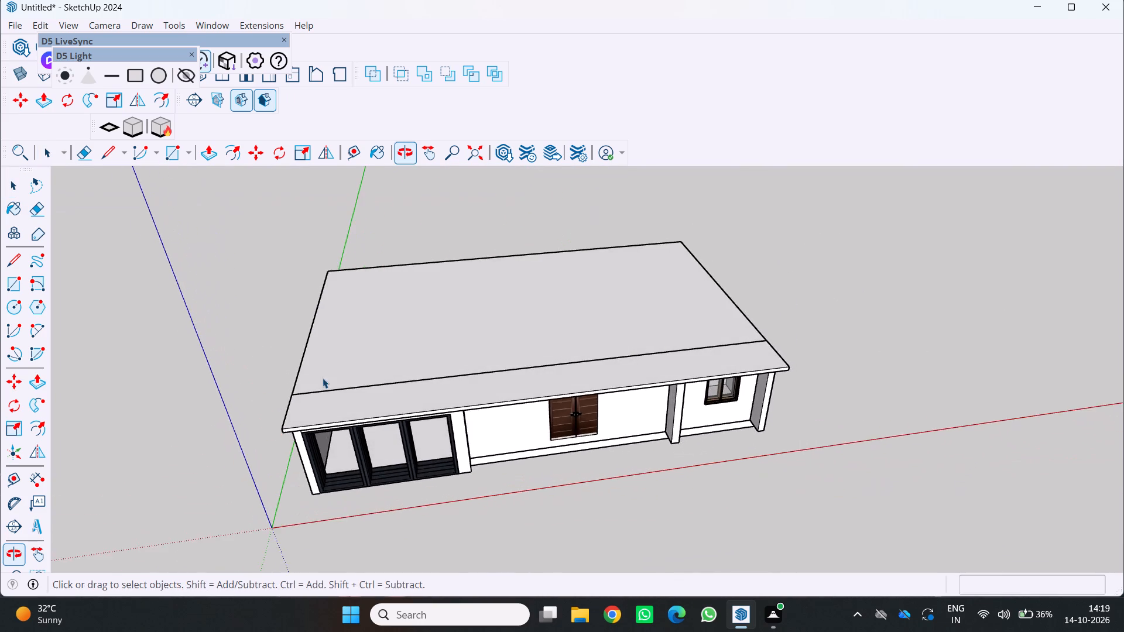
{"action": "scroll", "coordinate": [325, 376], "scroll_direction": "up", "scroll_amount": 4}
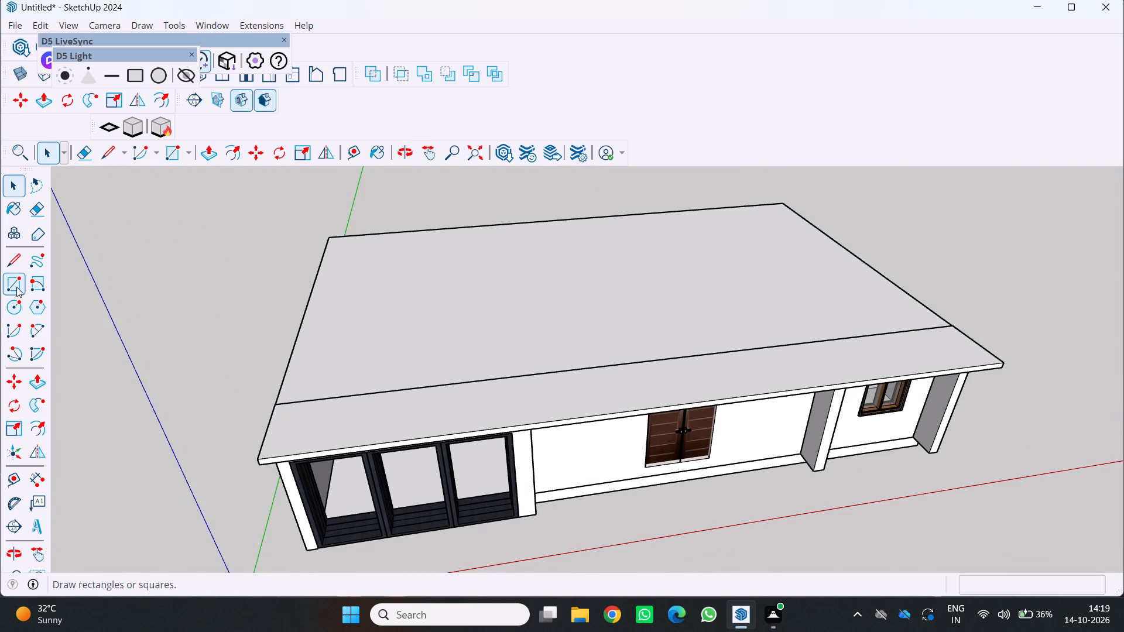
{"action": "left_click", "coordinate": [16, 287]}
{"action": "scroll", "coordinate": [263, 415], "scroll_direction": "up", "scroll_amount": 15}
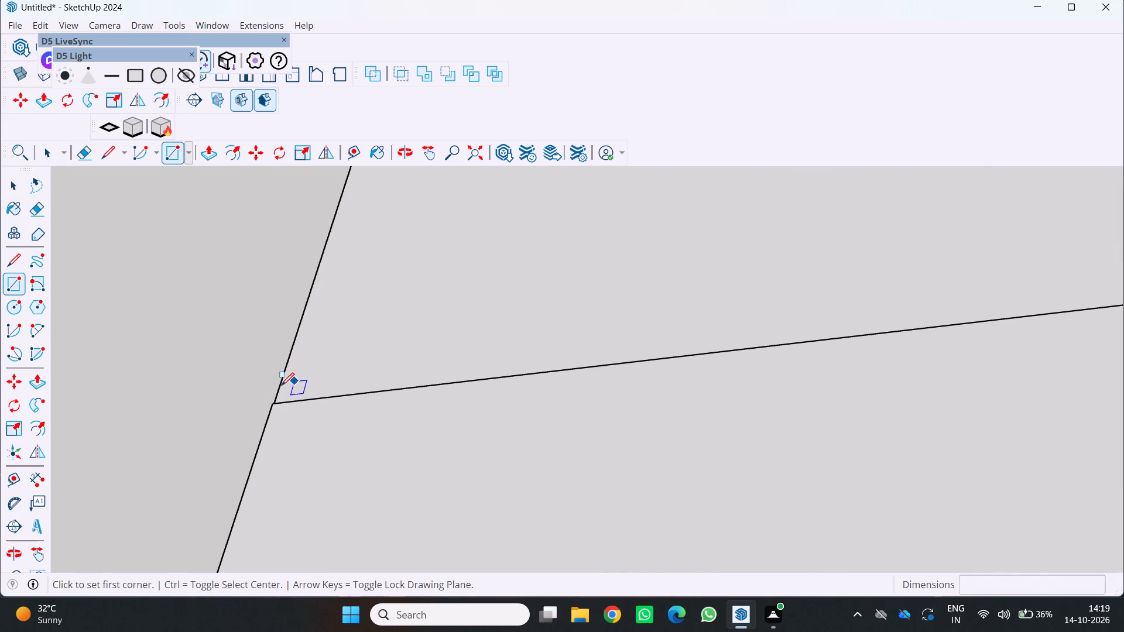
{"action": "left_click", "coordinate": [272, 405]}
{"action": "scroll", "coordinate": [380, 363], "scroll_direction": "down", "scroll_amount": 6}
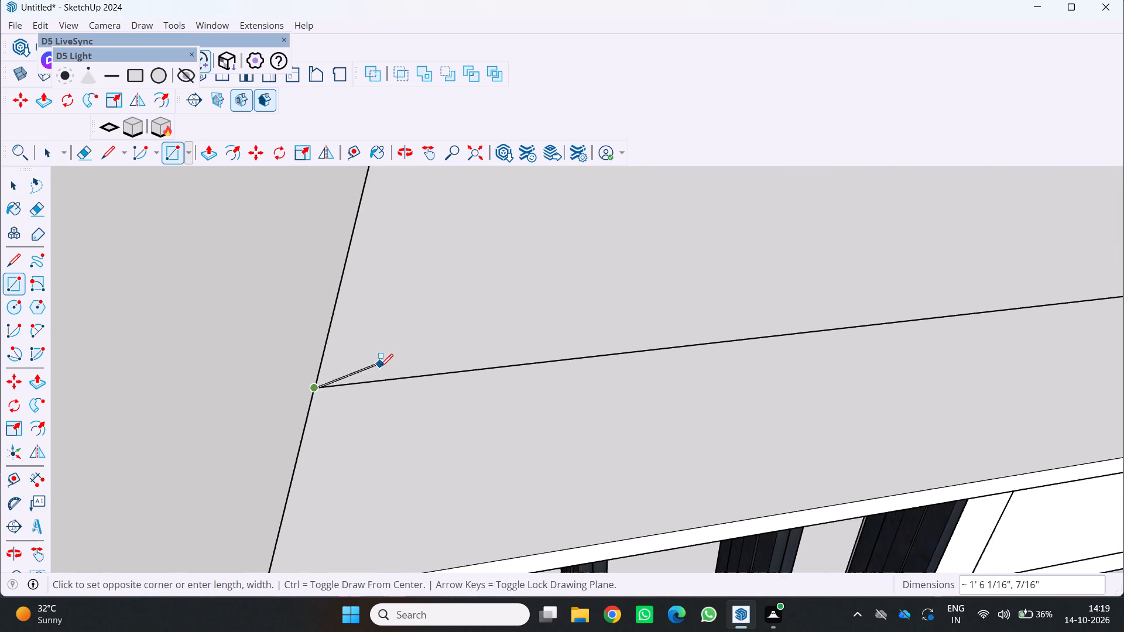
{"action": "scroll", "coordinate": [694, 342], "scroll_direction": "down", "scroll_amount": 20}
{"action": "scroll", "coordinate": [694, 342], "scroll_direction": "down", "scroll_amount": 3}
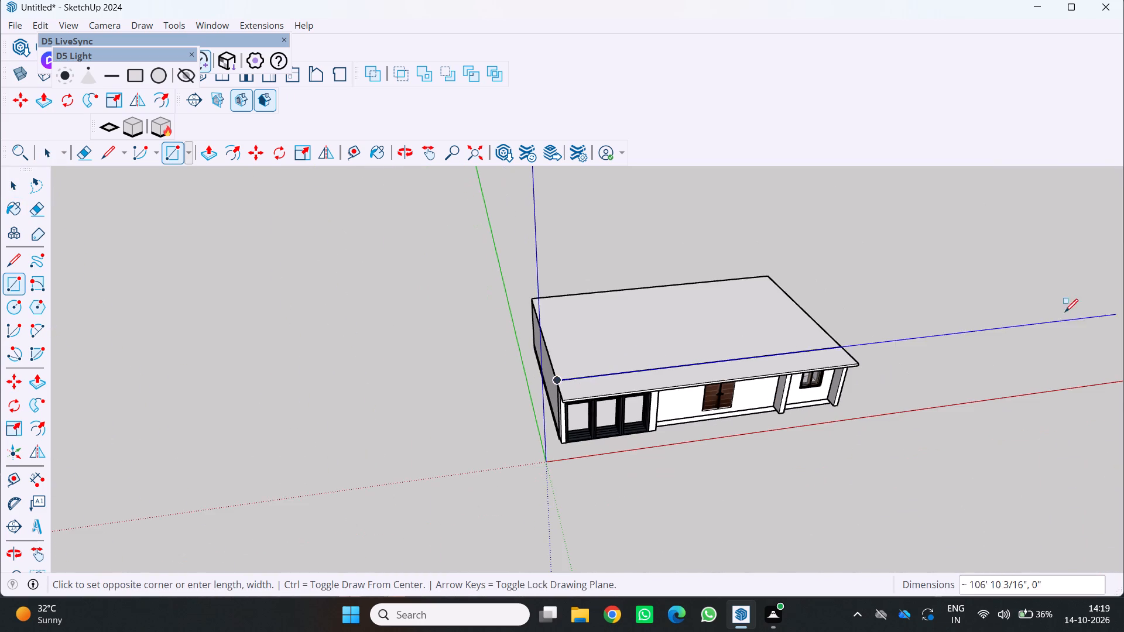
{"action": "scroll", "coordinate": [1045, 322], "scroll_direction": "up", "scroll_amount": 16}
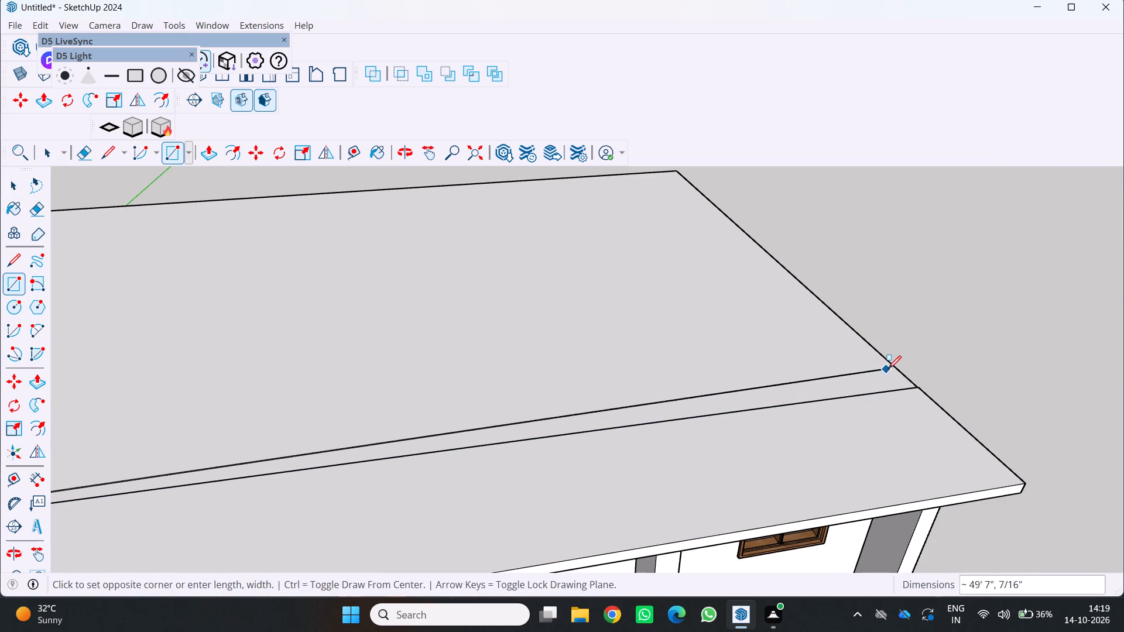
{"action": "left_click", "coordinate": [889, 366]}
{"action": "key", "text": "9"}
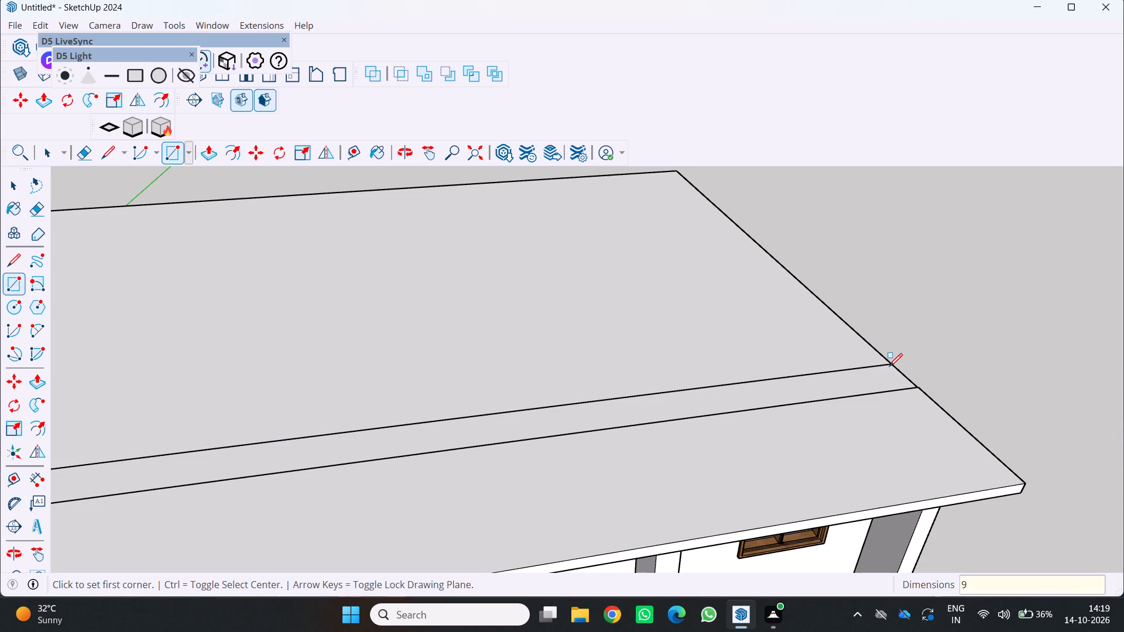
{"action": "key", "text": "Return"}
{"action": "scroll", "coordinate": [896, 432], "scroll_direction": "up", "scroll_amount": 6}
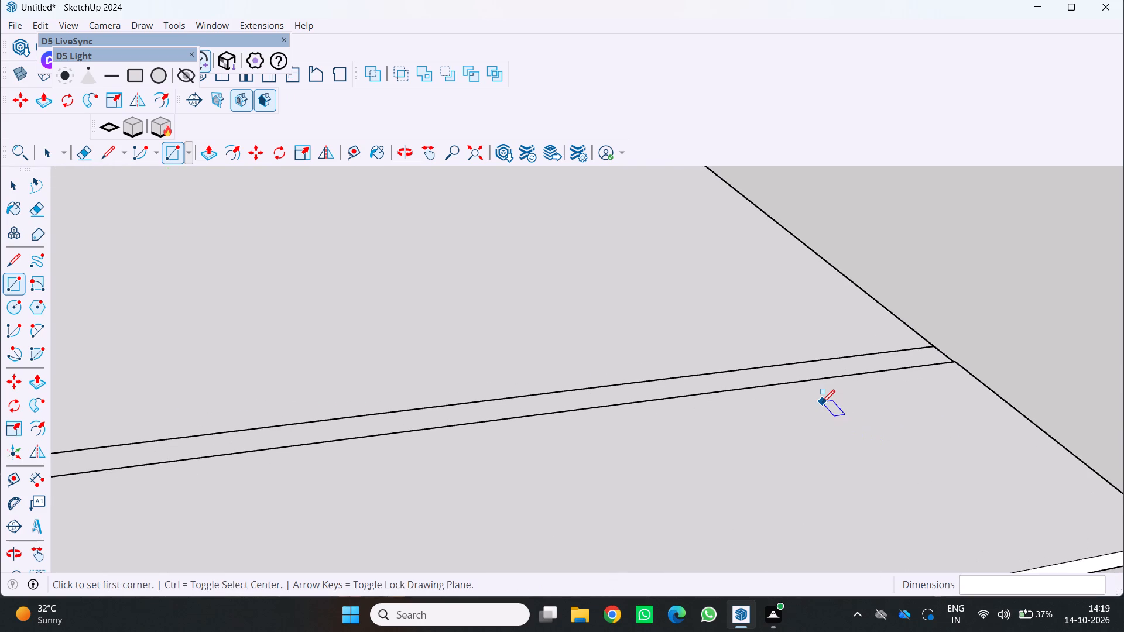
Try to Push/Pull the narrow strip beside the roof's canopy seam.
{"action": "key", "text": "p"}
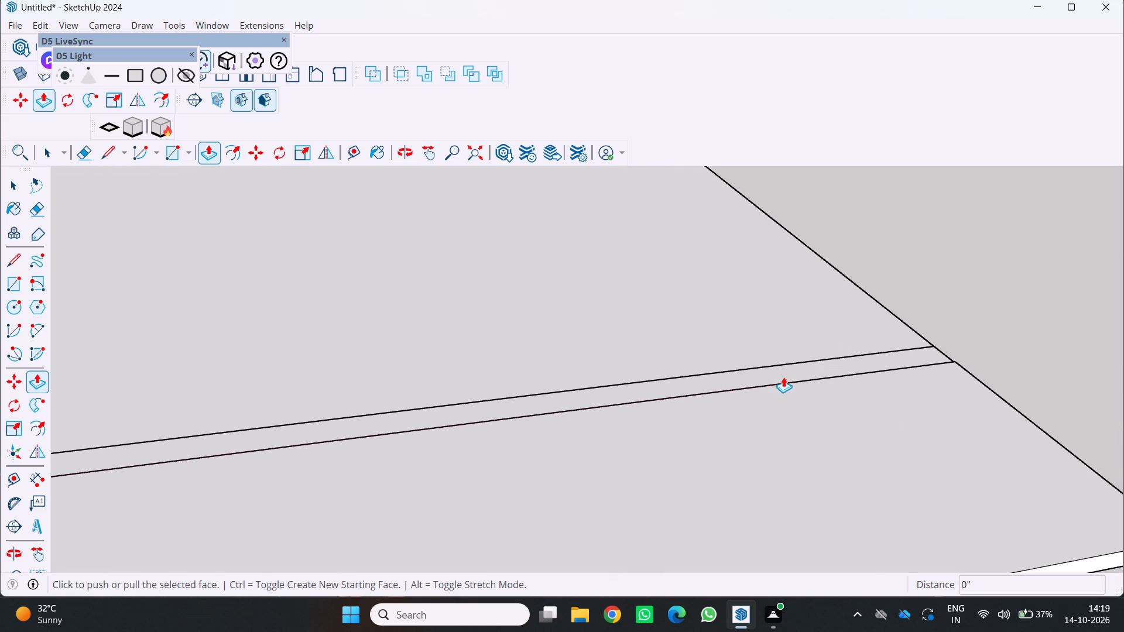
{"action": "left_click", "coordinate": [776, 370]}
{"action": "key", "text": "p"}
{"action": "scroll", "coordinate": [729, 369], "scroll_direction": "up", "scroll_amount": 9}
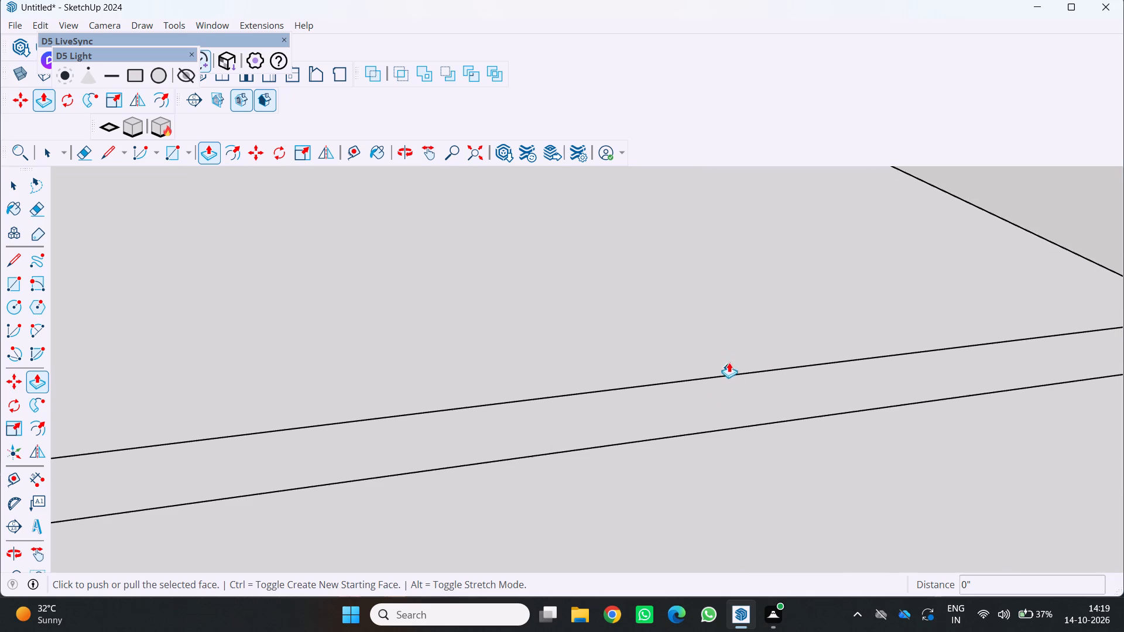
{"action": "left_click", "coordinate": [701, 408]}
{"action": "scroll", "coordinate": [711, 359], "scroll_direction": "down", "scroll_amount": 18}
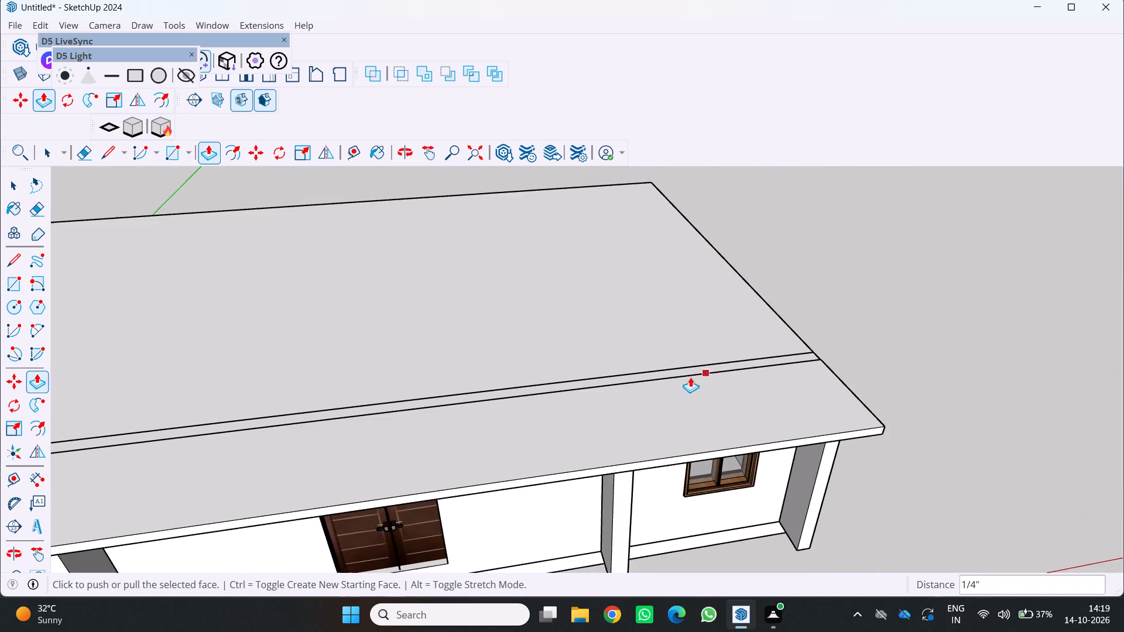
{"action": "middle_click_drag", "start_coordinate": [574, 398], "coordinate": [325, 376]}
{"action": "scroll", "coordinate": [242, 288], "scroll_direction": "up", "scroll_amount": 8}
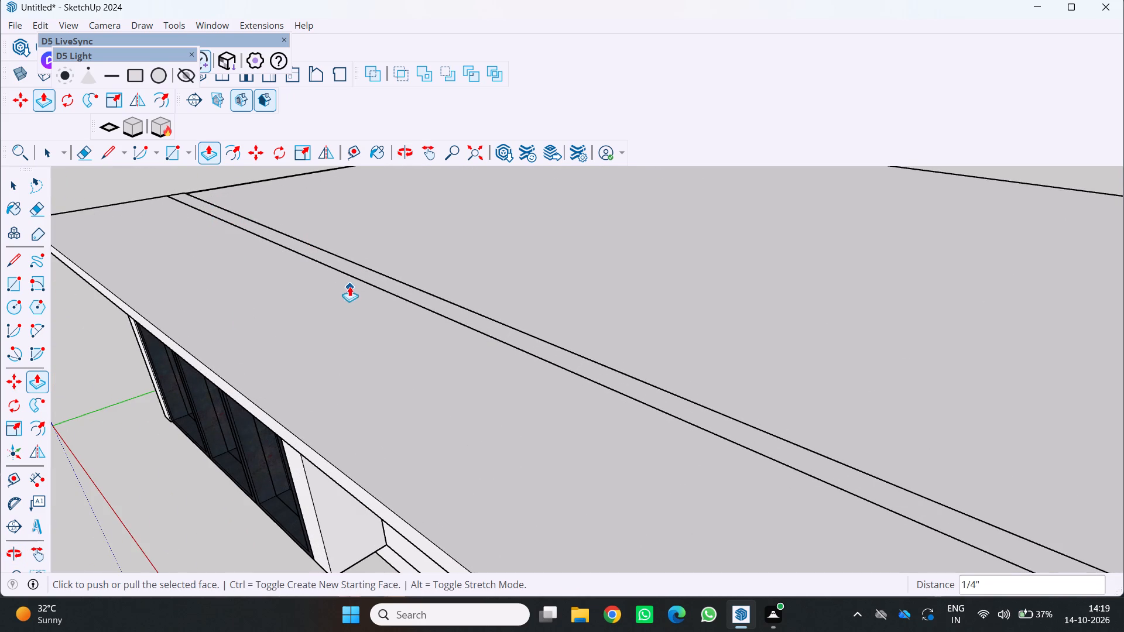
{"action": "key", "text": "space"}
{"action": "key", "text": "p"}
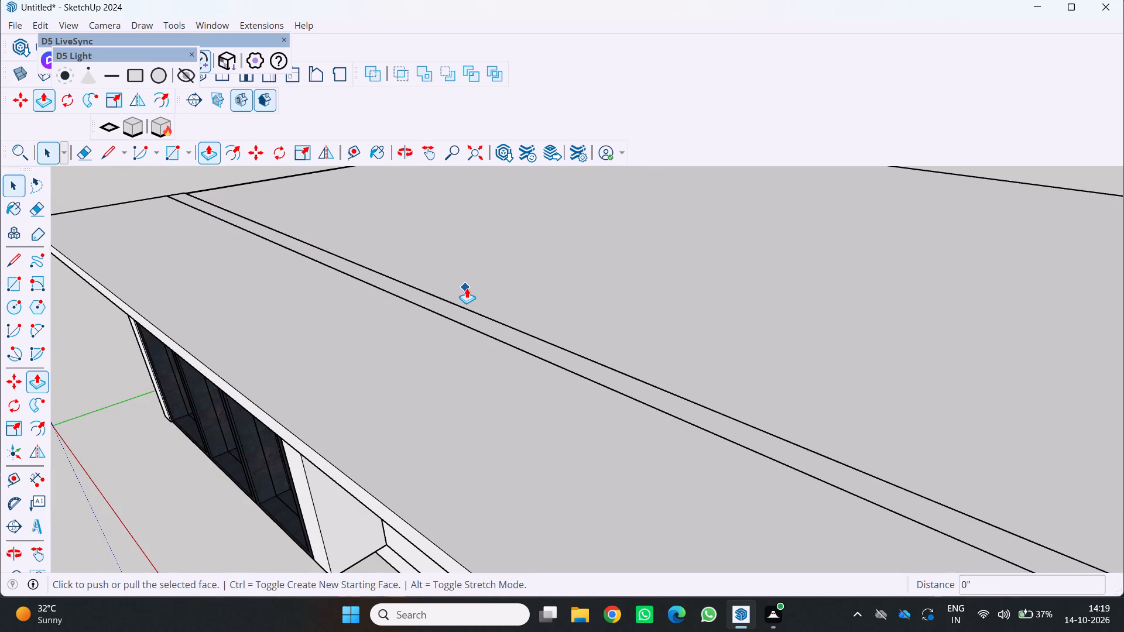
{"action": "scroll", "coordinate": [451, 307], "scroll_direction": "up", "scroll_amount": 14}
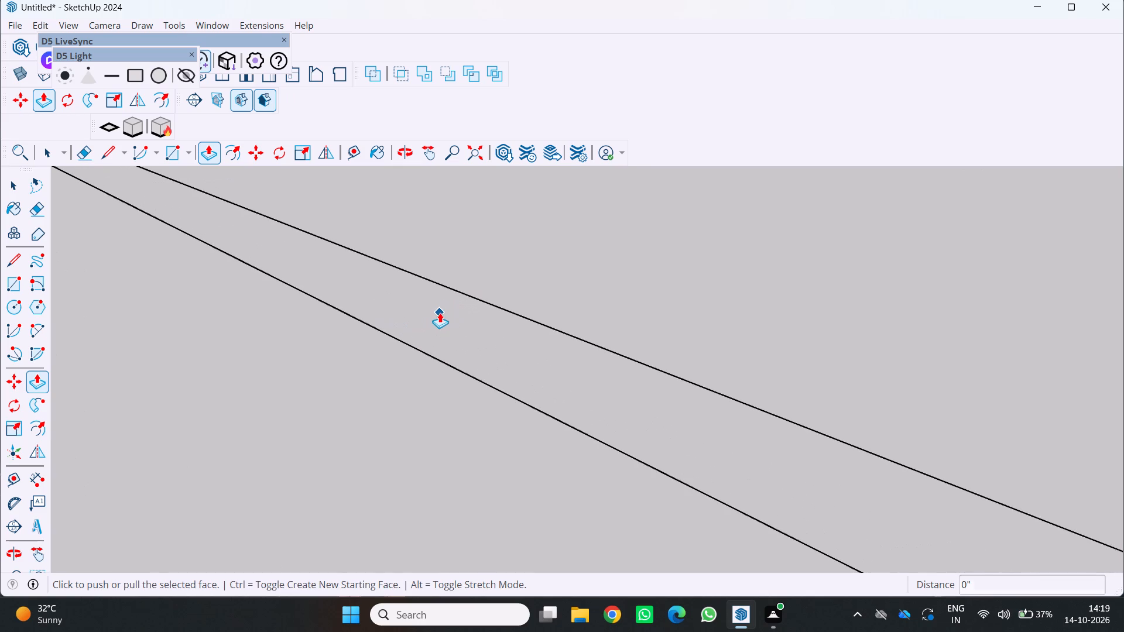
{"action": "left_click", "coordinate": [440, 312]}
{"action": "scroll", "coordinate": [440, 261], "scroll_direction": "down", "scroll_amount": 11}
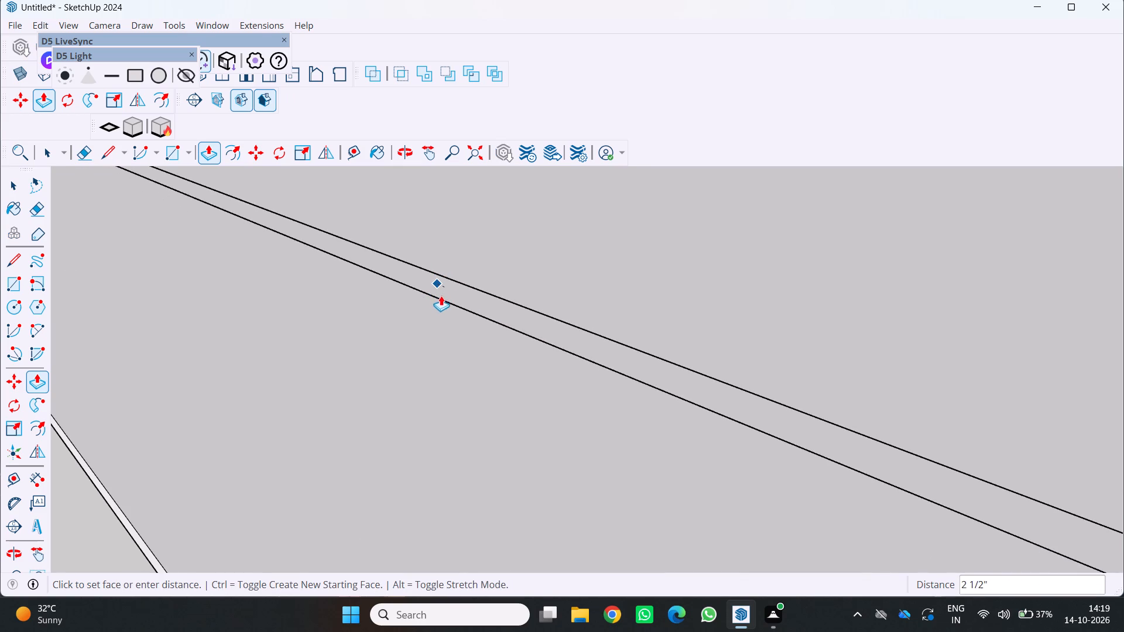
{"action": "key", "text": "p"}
Redraw a full-length rectangle over the narrow strip along the canopy seam, from one end of the roof to the other.
{"action": "scroll", "coordinate": [457, 284], "scroll_direction": "down", "scroll_amount": 12}
{"action": "middle_click_drag", "start_coordinate": [454, 288], "coordinate": [542, 334]}
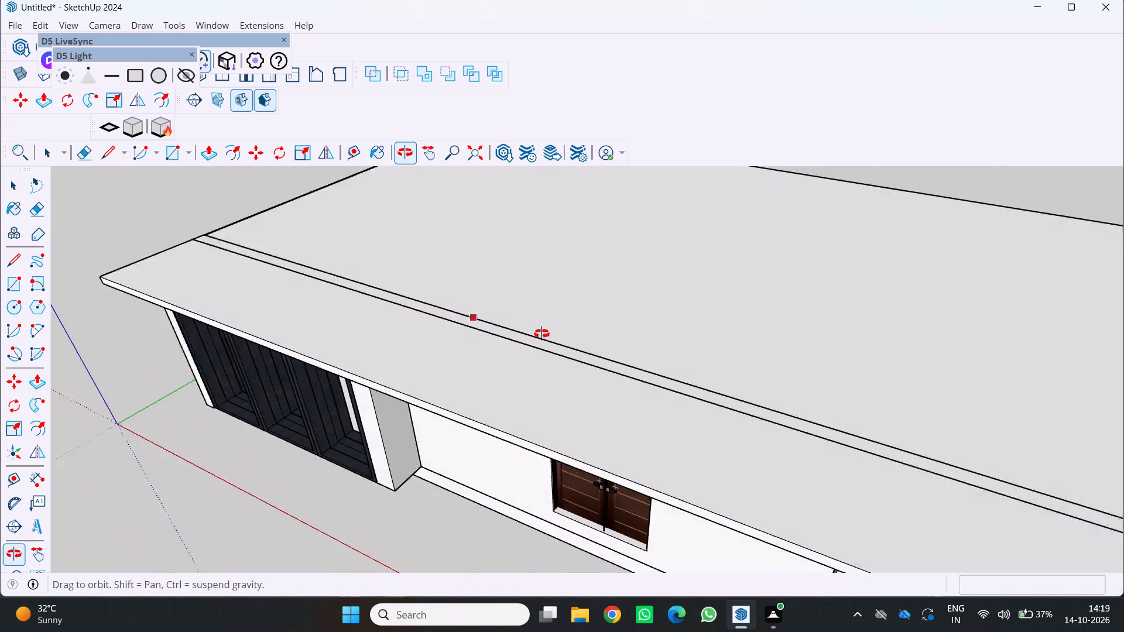
{"action": "middle_click_drag", "start_coordinate": [542, 334], "coordinate": [550, 338]}
{"action": "key", "text": "space"}
{"action": "key", "text": "r"}
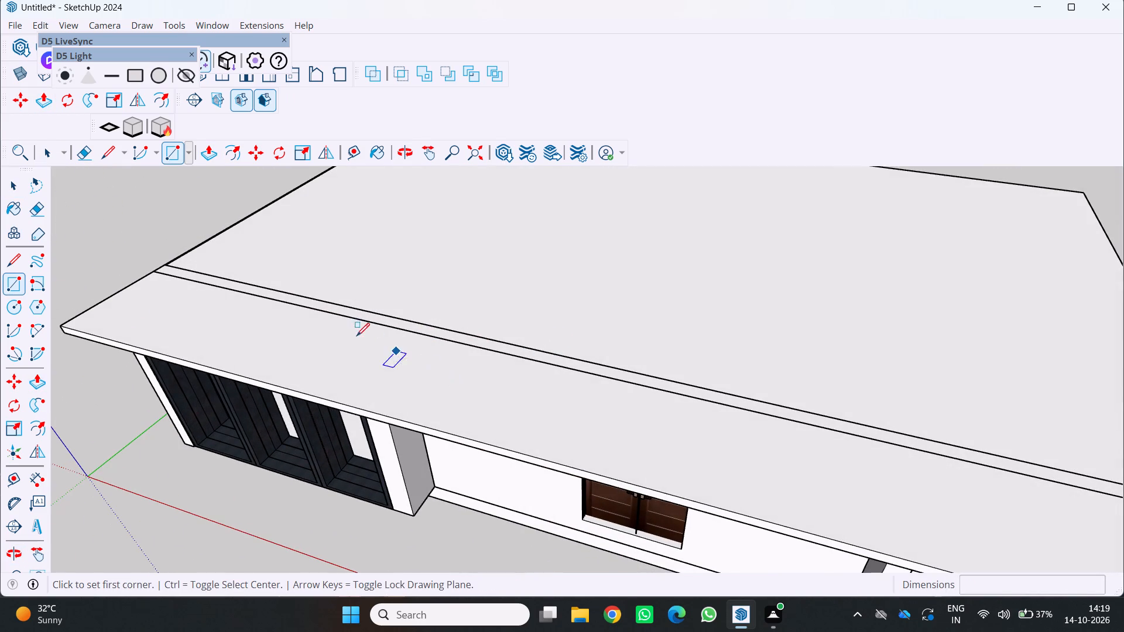
{"action": "scroll", "coordinate": [110, 314], "scroll_direction": "up", "scroll_amount": 12}
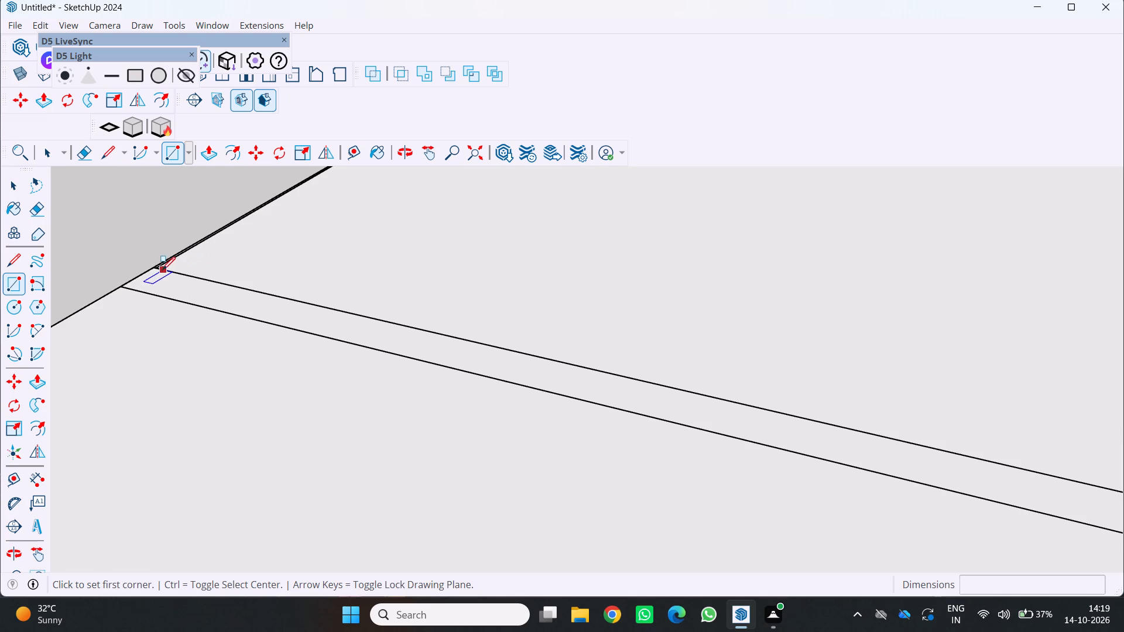
{"action": "left_click", "coordinate": [156, 267]}
{"action": "scroll", "coordinate": [210, 340], "scroll_direction": "down", "scroll_amount": 12}
{"action": "scroll", "coordinate": [747, 529], "scroll_direction": "down", "scroll_amount": 4}
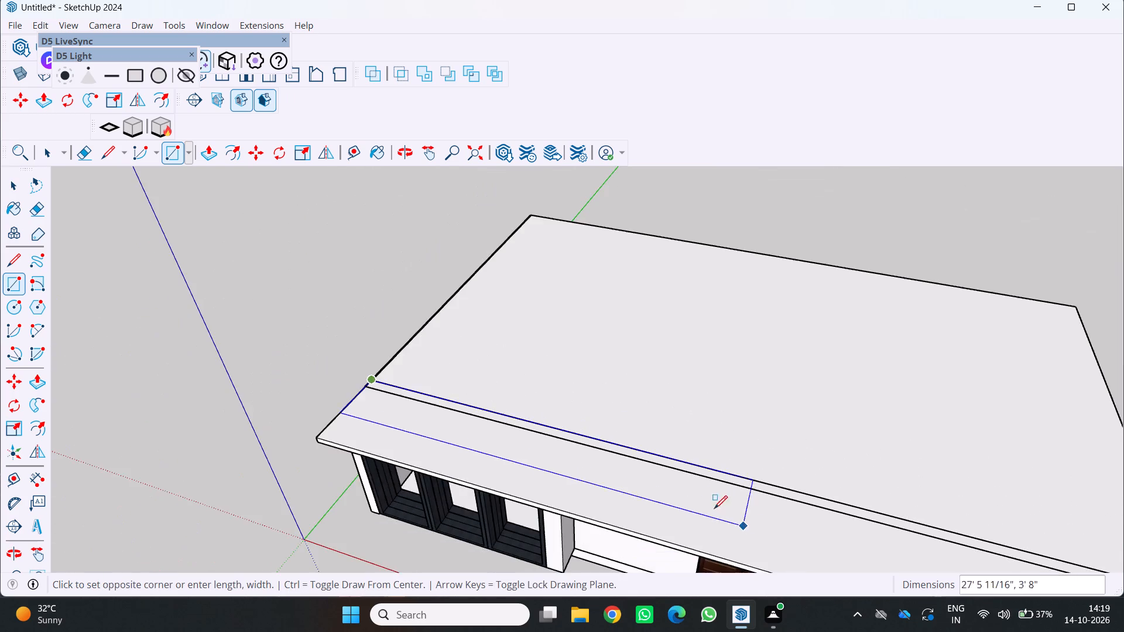
{"action": "scroll", "coordinate": [714, 509], "scroll_direction": "down", "scroll_amount": 11}
{"action": "middle_click_drag", "start_coordinate": [693, 500], "coordinate": [553, 403], "text": "shift"}
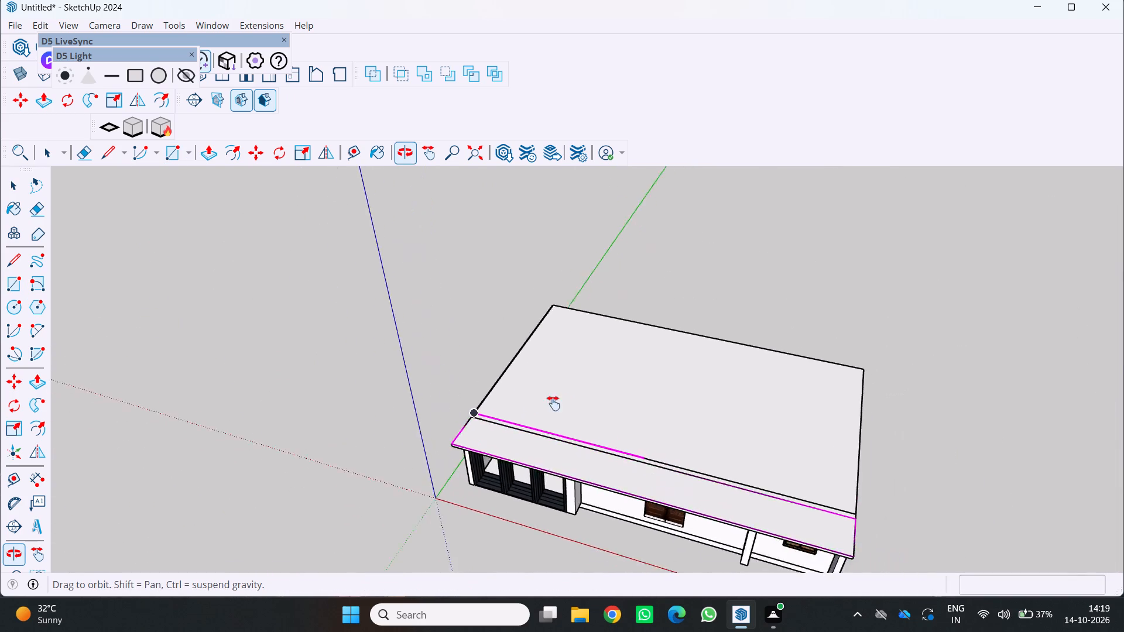
{"action": "middle_click_drag", "start_coordinate": [553, 403], "coordinate": [313, 218], "text": "shift"}
{"action": "scroll", "coordinate": [460, 282], "scroll_direction": "up", "scroll_amount": 7}
{"action": "scroll", "coordinate": [505, 234], "scroll_direction": "up", "scroll_amount": 3}
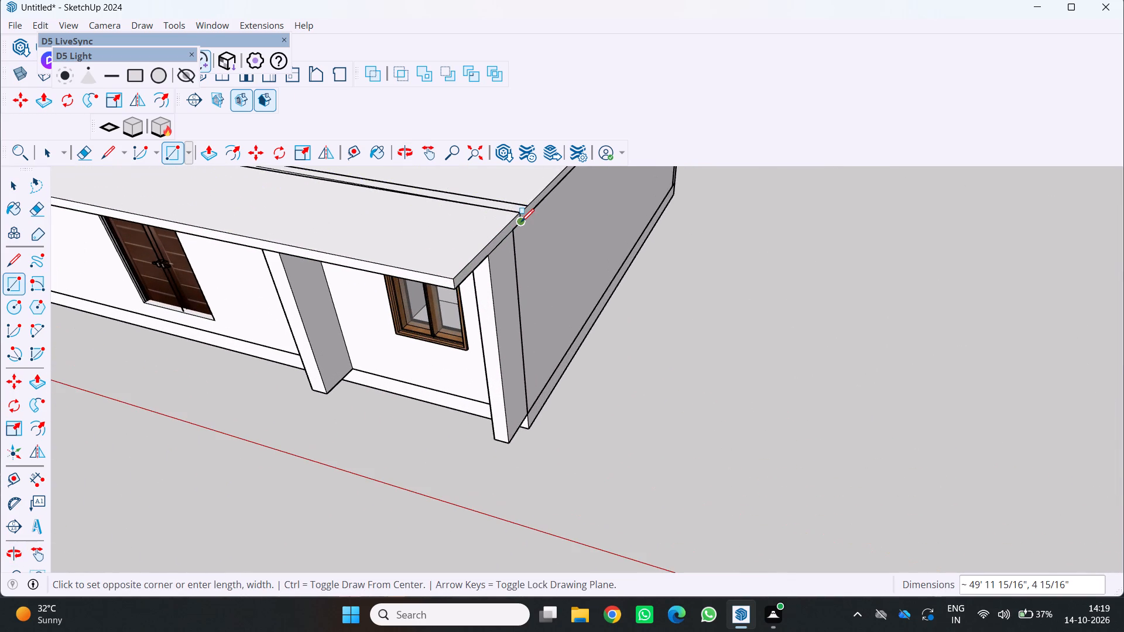
{"action": "left_click", "coordinate": [517, 213]}
{"action": "scroll", "coordinate": [491, 242], "scroll_direction": "down", "scroll_amount": 6}
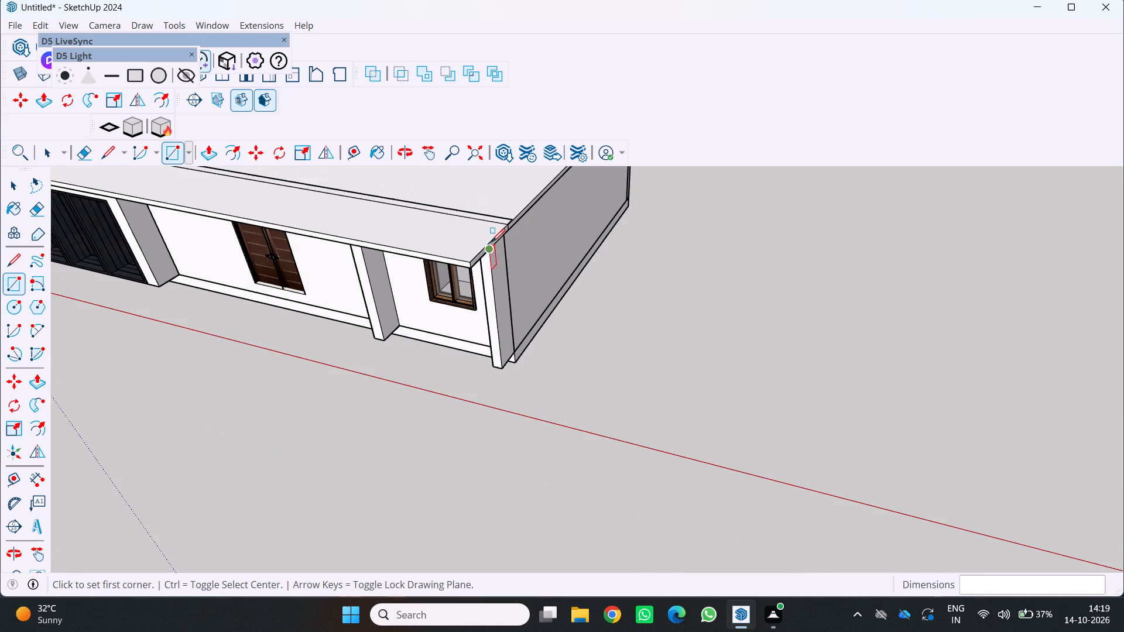
{"action": "middle_click_drag", "start_coordinate": [492, 242], "coordinate": [733, 253]}
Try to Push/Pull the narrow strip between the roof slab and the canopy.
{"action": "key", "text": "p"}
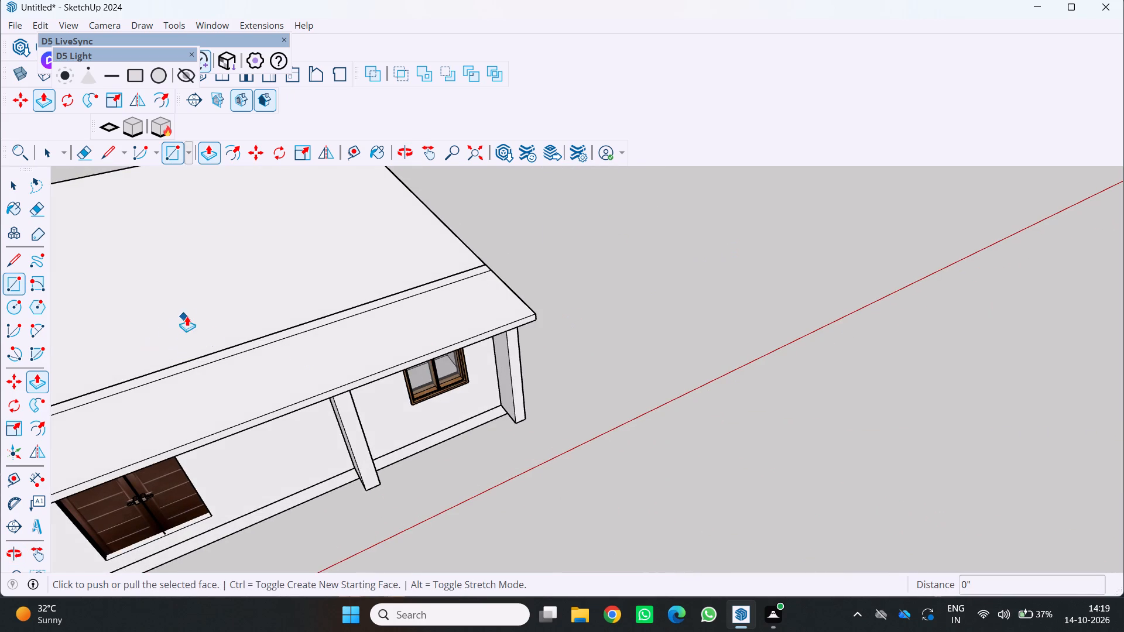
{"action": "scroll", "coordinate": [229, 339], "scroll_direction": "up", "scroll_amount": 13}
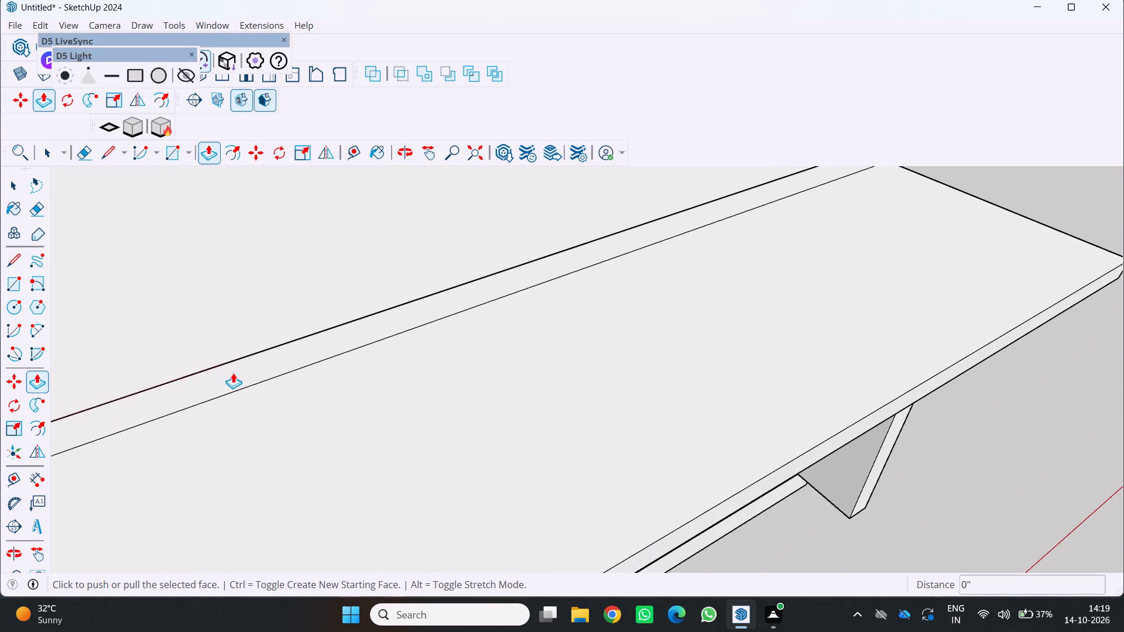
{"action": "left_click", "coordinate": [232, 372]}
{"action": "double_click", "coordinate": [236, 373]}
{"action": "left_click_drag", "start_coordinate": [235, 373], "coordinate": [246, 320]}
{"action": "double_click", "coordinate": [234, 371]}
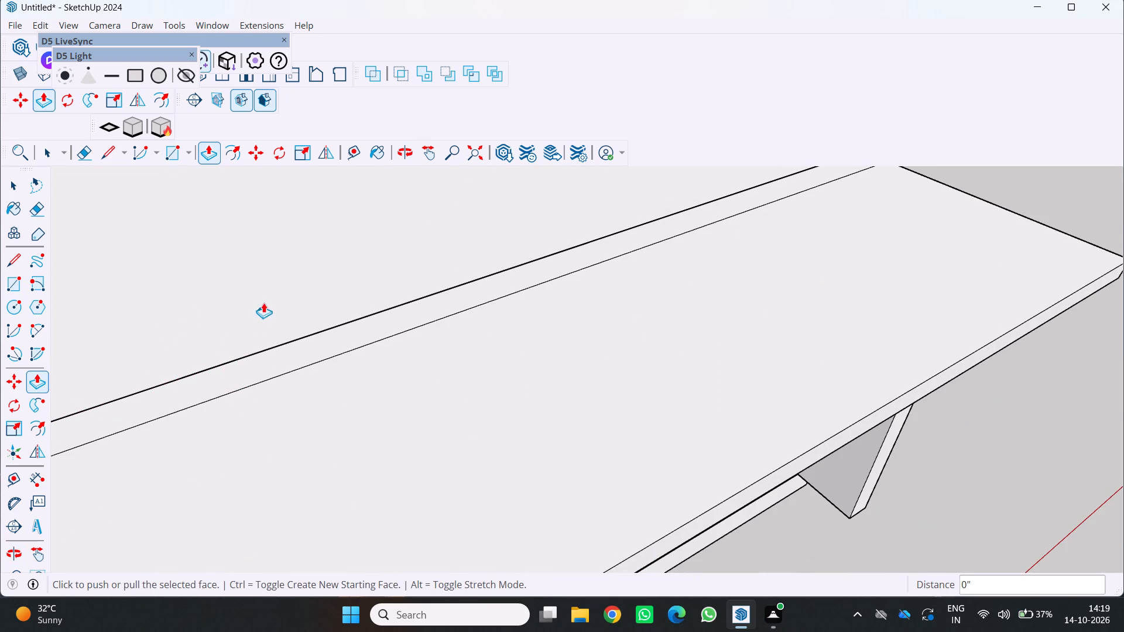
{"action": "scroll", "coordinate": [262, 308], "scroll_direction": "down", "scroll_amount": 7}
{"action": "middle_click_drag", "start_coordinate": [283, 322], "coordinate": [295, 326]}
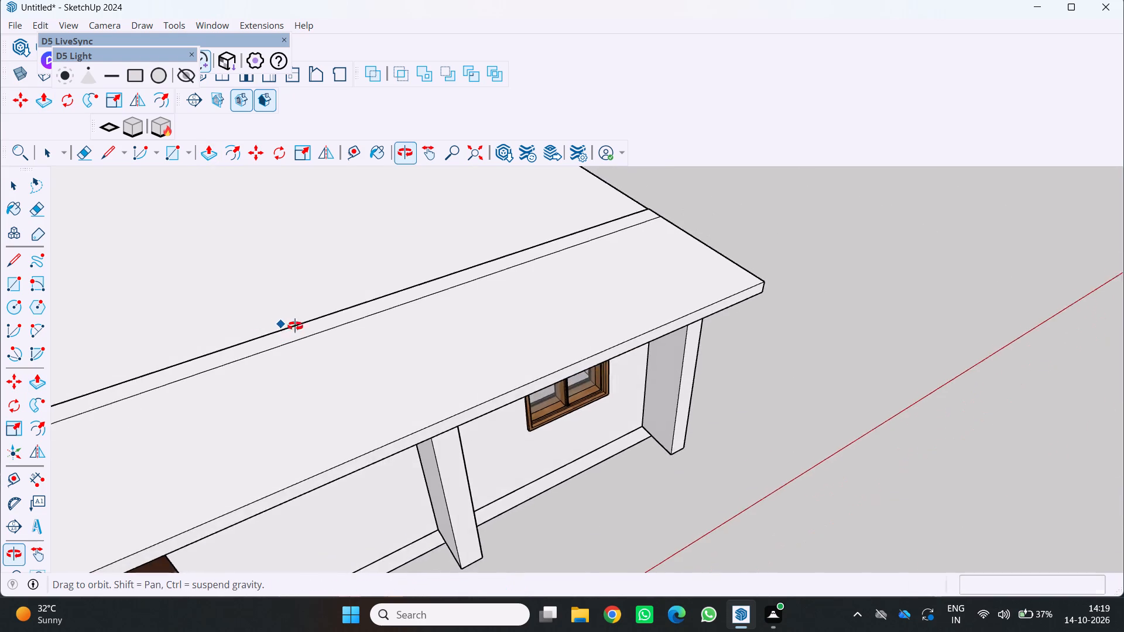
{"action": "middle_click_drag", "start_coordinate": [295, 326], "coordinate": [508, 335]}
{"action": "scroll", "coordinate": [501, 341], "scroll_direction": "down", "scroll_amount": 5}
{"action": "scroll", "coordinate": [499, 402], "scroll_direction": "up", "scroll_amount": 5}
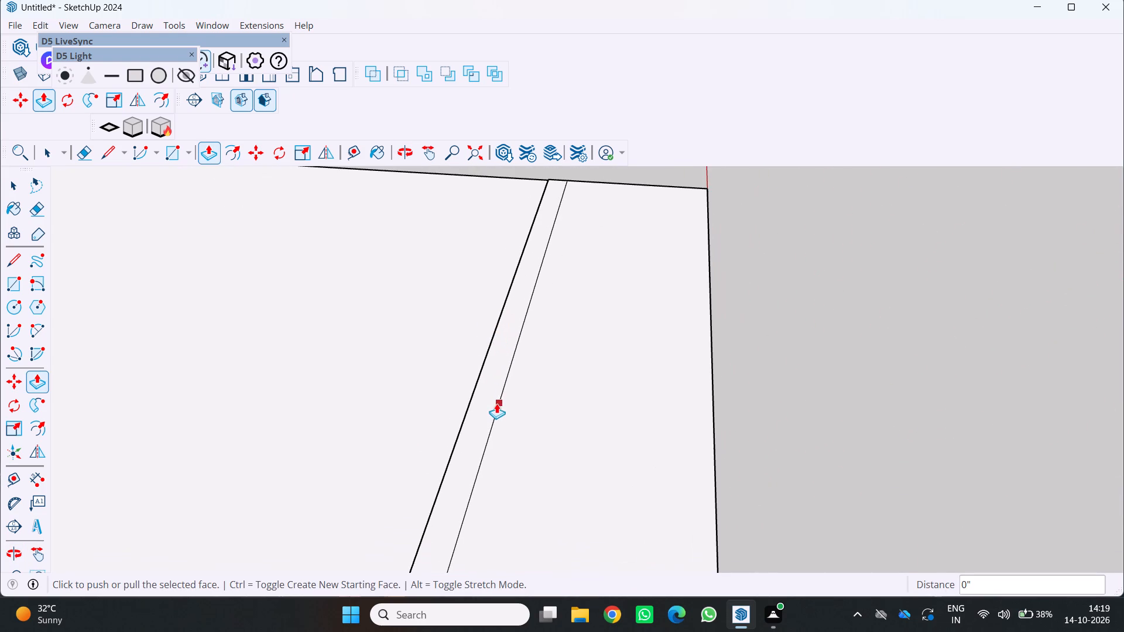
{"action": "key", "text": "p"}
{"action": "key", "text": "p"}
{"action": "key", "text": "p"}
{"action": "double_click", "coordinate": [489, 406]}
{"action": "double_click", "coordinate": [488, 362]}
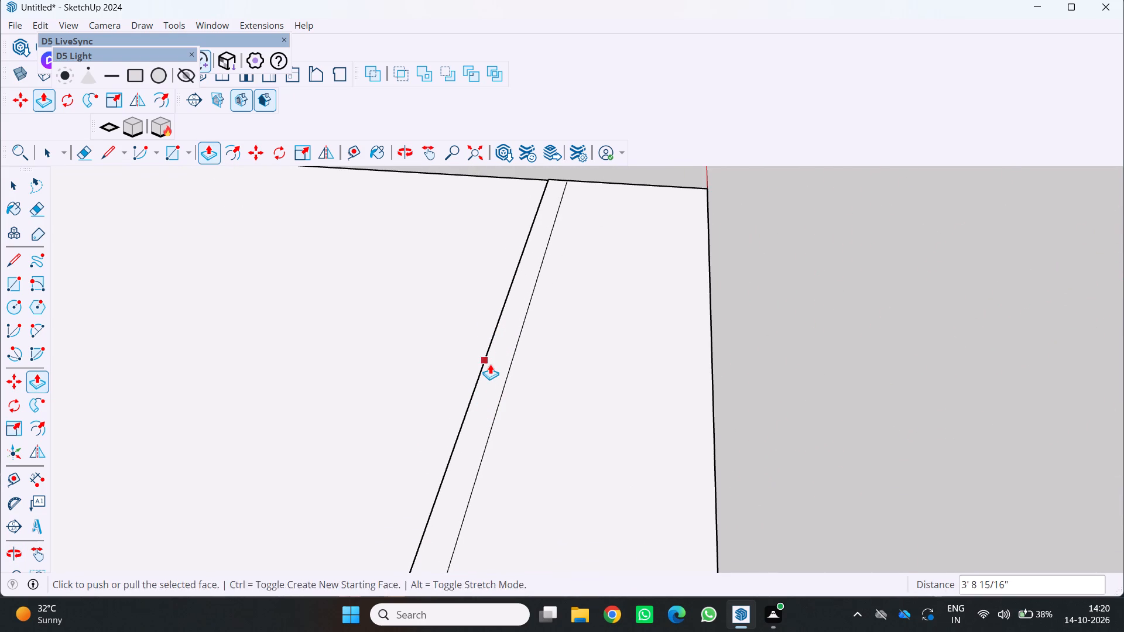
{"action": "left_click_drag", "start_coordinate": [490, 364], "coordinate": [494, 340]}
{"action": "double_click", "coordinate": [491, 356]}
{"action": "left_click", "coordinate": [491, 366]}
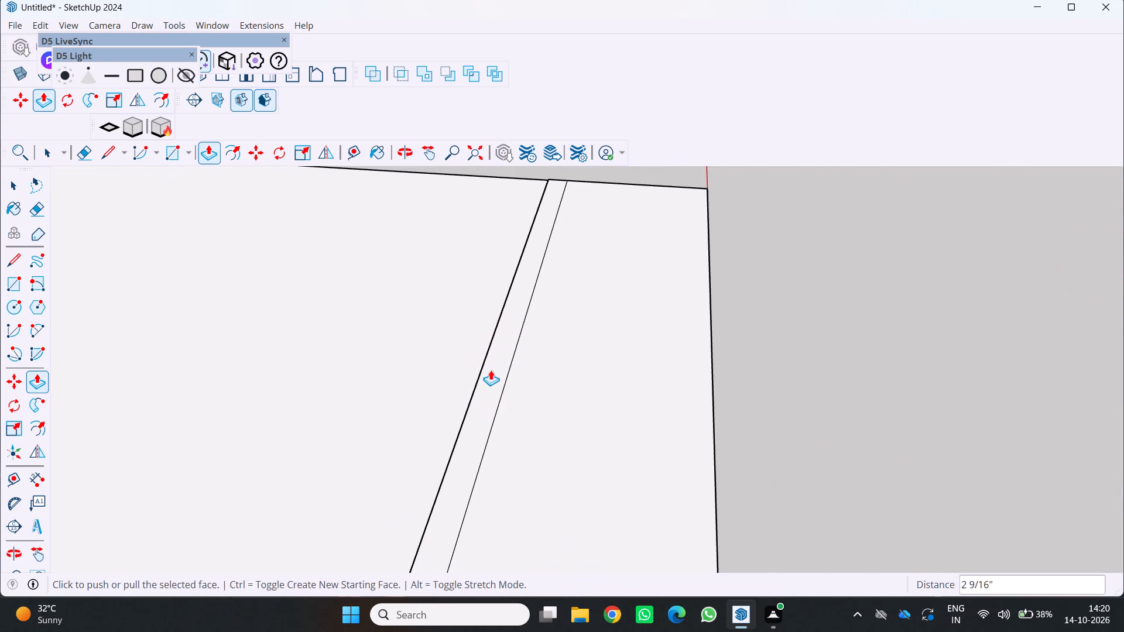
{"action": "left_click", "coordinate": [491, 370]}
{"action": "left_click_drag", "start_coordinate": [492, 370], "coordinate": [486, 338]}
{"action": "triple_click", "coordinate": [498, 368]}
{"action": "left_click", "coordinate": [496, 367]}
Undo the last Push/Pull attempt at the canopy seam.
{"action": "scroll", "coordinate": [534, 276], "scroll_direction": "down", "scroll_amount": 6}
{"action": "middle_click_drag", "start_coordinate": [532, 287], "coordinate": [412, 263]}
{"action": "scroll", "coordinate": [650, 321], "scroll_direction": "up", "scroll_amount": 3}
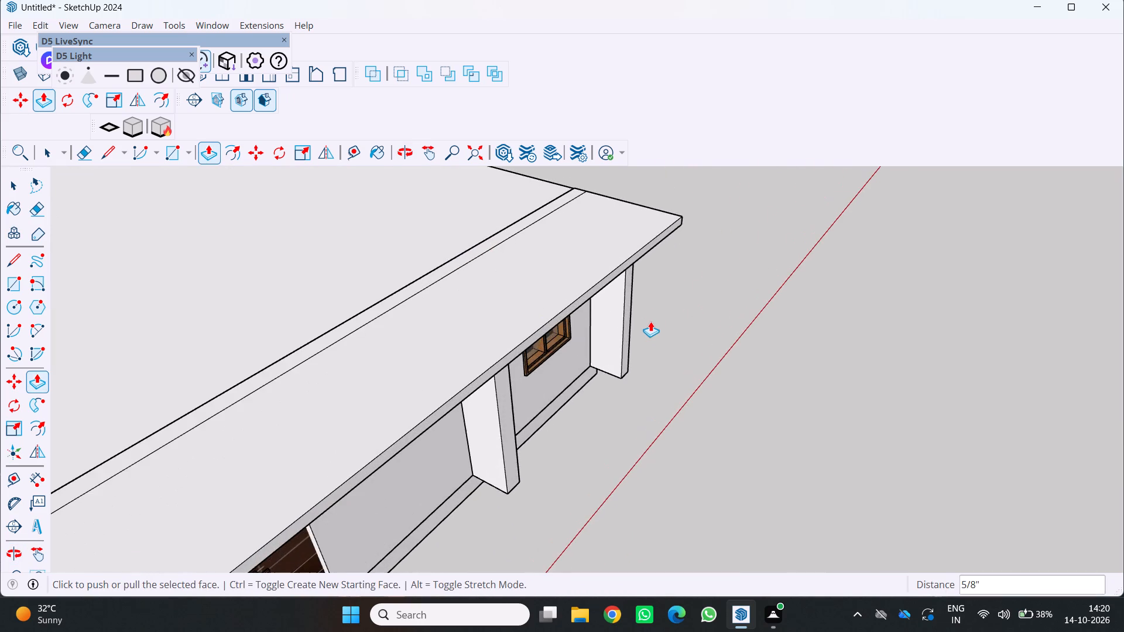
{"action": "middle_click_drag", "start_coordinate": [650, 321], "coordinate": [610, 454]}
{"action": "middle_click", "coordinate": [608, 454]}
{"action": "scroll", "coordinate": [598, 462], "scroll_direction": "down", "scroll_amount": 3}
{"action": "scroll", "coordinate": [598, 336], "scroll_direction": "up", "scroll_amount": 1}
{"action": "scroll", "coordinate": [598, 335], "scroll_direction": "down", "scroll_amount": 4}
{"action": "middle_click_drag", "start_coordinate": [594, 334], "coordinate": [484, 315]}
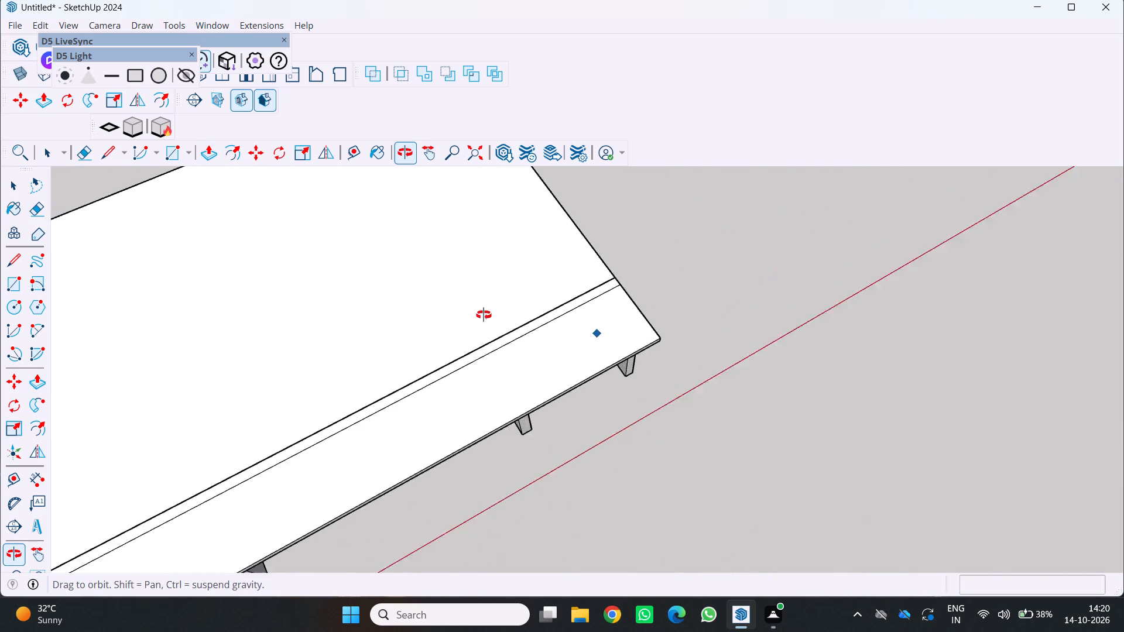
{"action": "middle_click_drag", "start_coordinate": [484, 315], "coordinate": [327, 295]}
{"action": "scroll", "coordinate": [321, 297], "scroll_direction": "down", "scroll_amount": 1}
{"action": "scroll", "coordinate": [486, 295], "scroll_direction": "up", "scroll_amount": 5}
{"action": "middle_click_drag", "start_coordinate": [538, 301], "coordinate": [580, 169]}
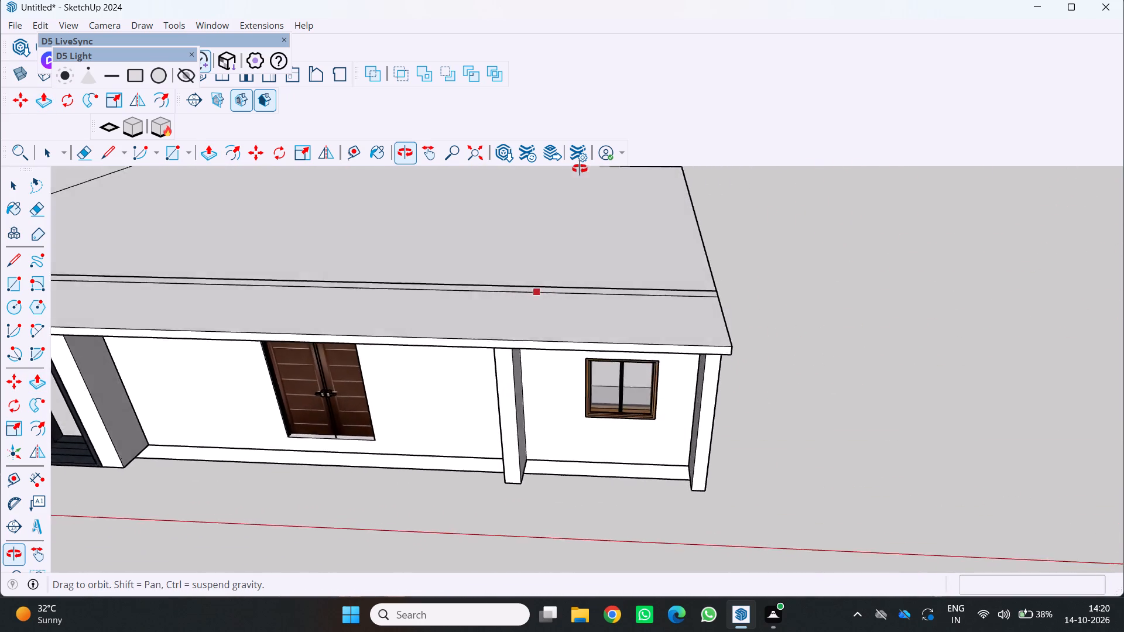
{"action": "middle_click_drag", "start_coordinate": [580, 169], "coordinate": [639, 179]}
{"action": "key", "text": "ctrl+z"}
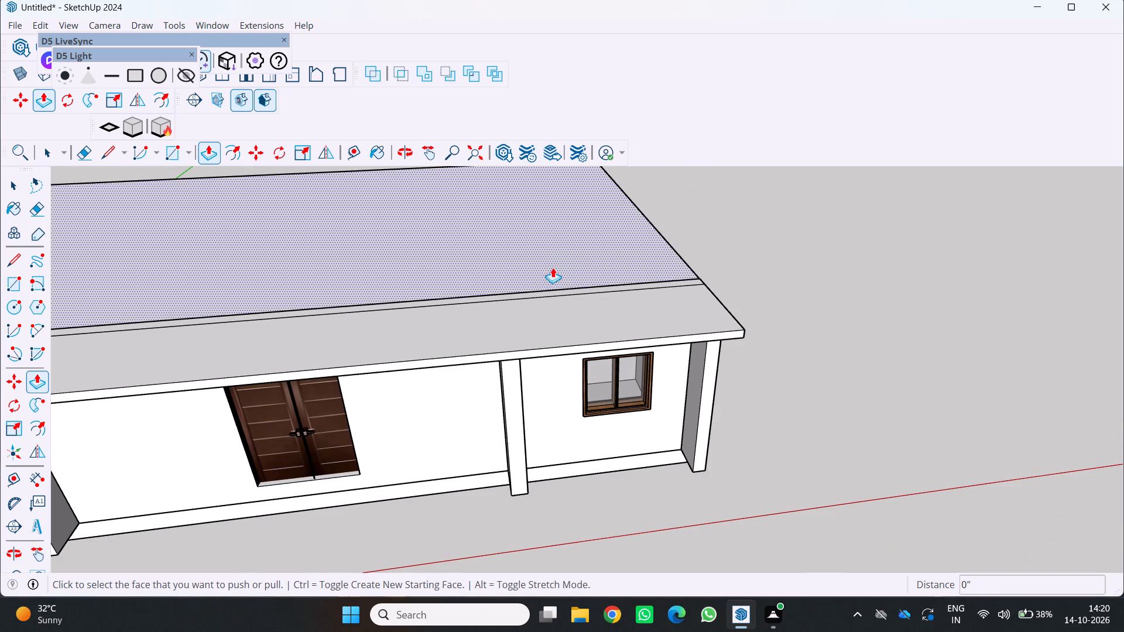
Push/Pull the narrow strip along the canopy seam upward by 10' to form a tall front parapet wall.
{"action": "scroll", "coordinate": [489, 303], "scroll_direction": "up", "scroll_amount": 6}
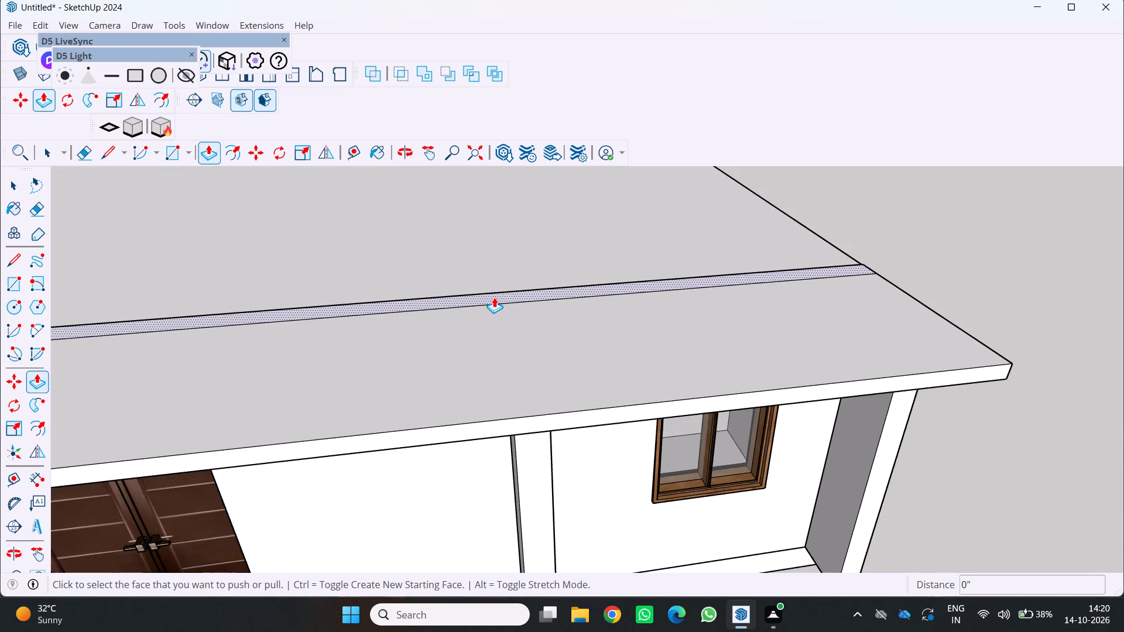
{"action": "left_click", "coordinate": [494, 297]}
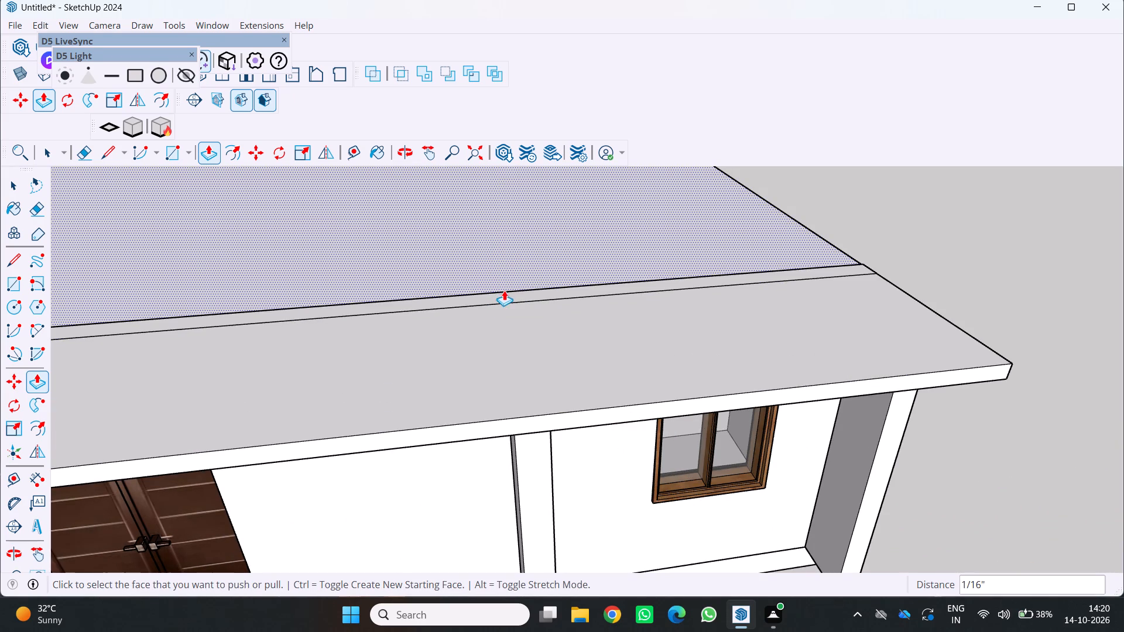
{"action": "scroll", "coordinate": [488, 291], "scroll_direction": "up", "scroll_amount": 7}
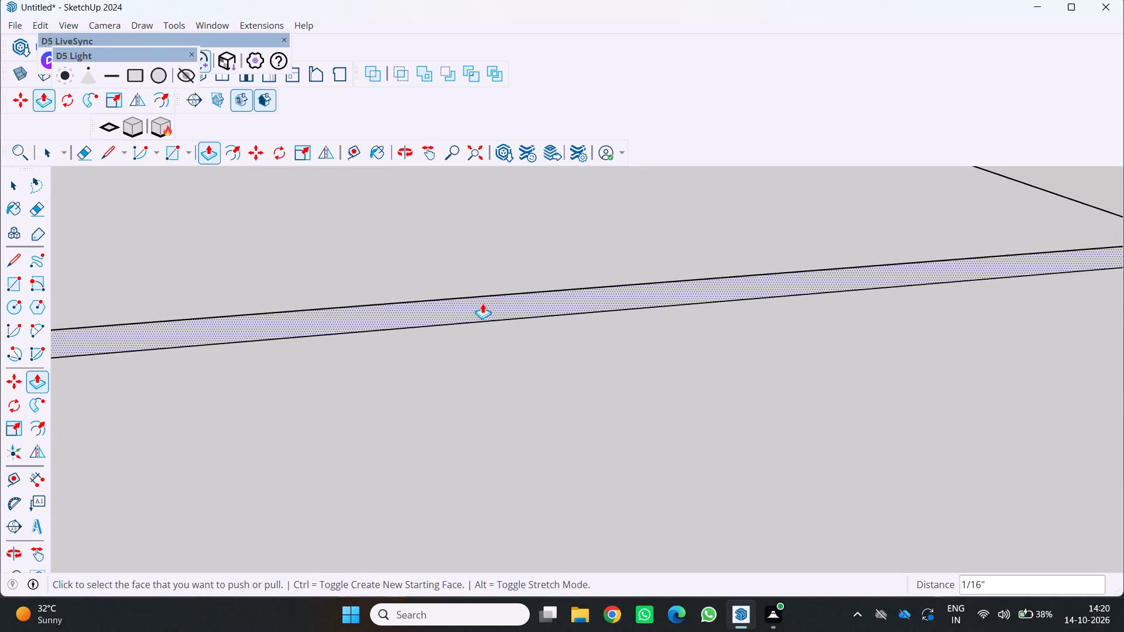
{"action": "left_click", "coordinate": [482, 303]}
{"action": "scroll", "coordinate": [488, 252], "scroll_direction": "down", "scroll_amount": 14}
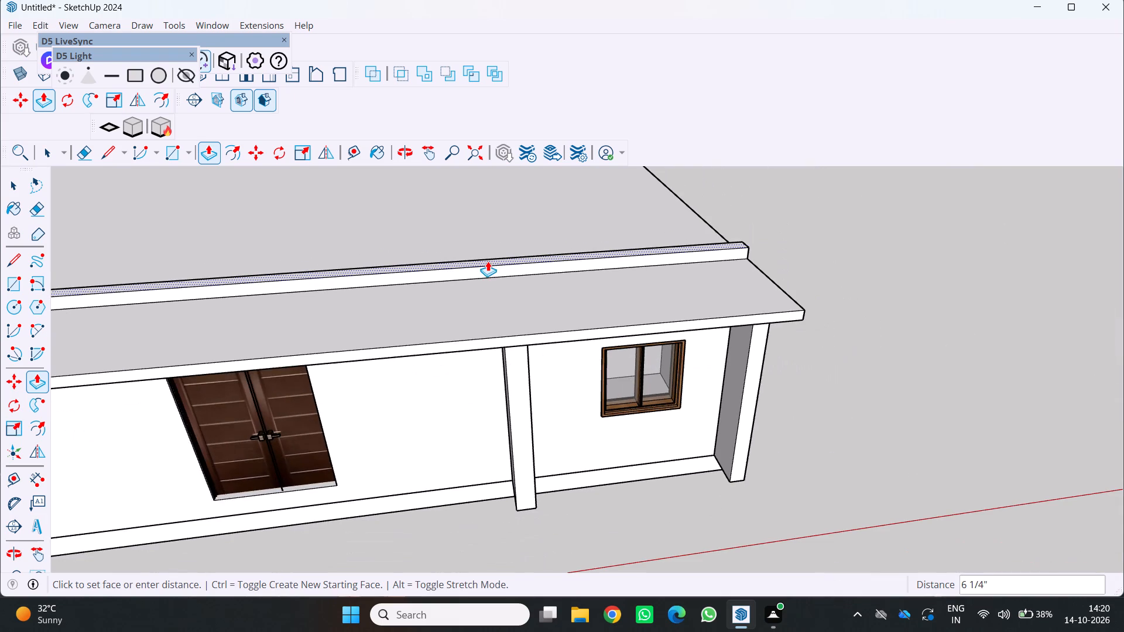
{"action": "middle_click_drag", "start_coordinate": [477, 261], "coordinate": [388, 139]}
{"action": "middle_click", "coordinate": [388, 139]}
{"action": "scroll", "coordinate": [472, 233], "scroll_direction": "up", "scroll_amount": 3}
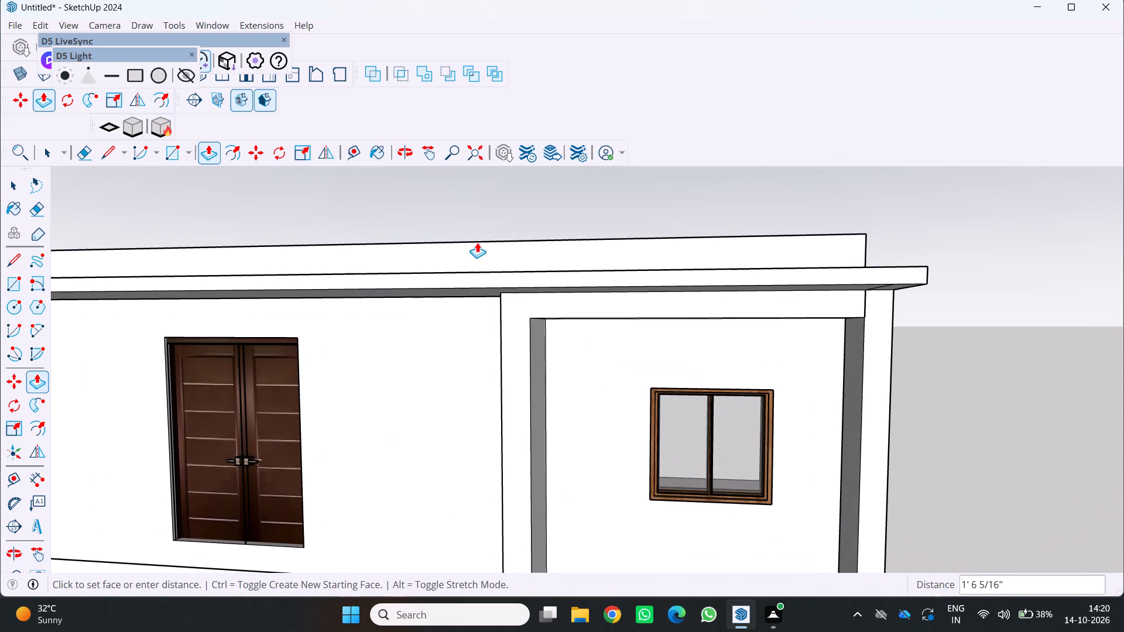
{"action": "middle_click_drag", "start_coordinate": [477, 242], "coordinate": [578, 377], "text": "shift"}
{"action": "scroll", "coordinate": [538, 301], "scroll_direction": "down", "scroll_amount": 7}
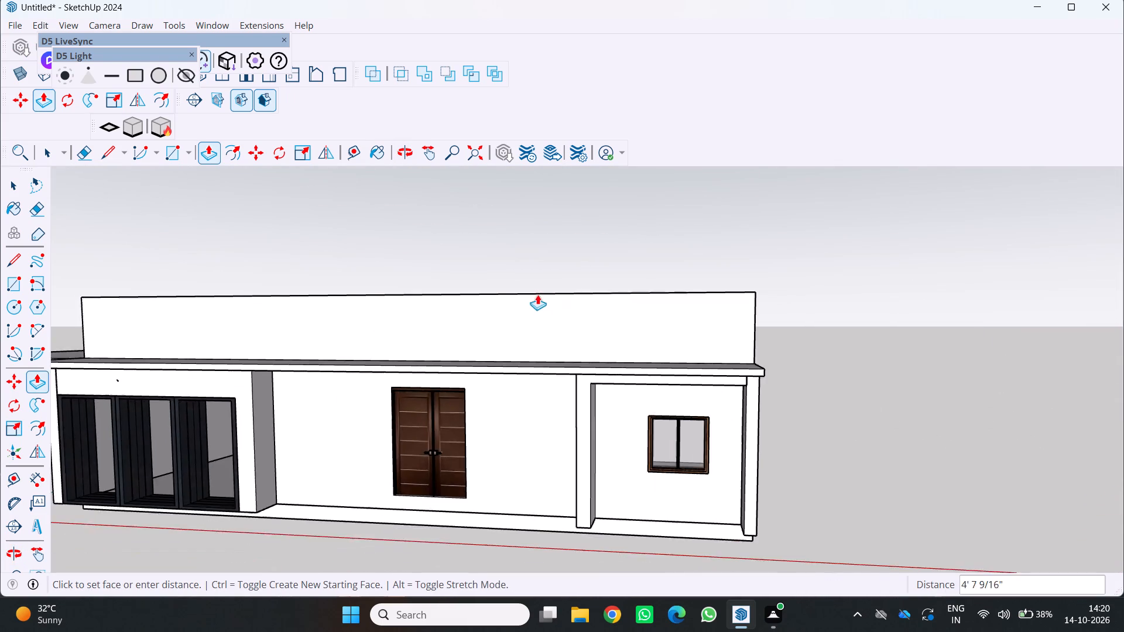
{"action": "scroll", "coordinate": [536, 289], "scroll_direction": "up", "scroll_amount": 3}
{"action": "key", "text": "1"}
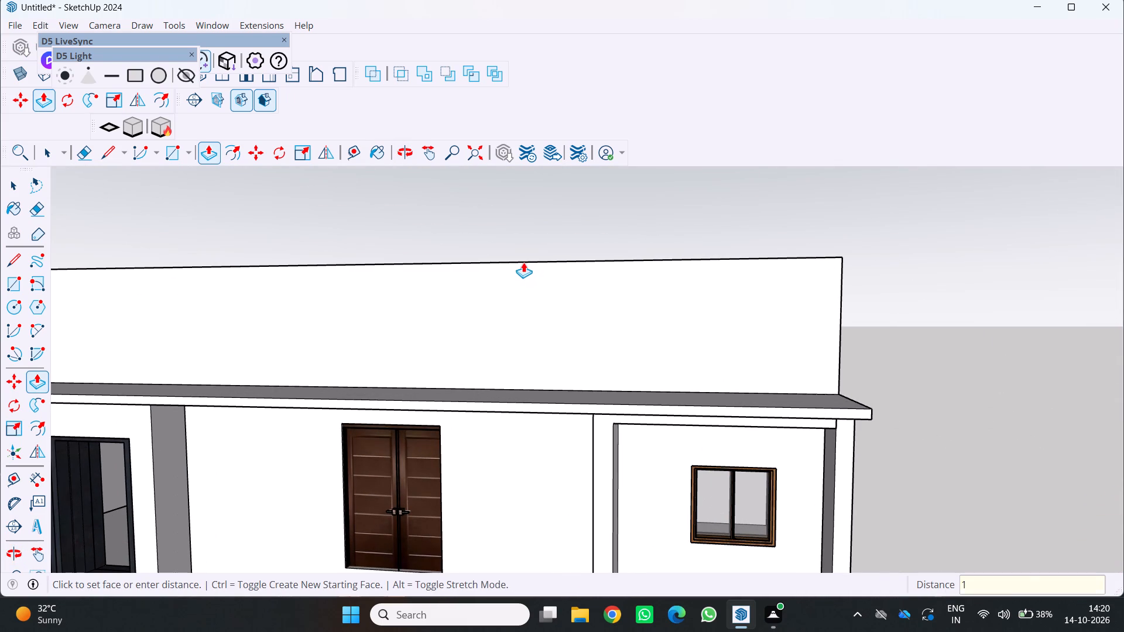
{"action": "type", "text": "0'"}
{"action": "key", "text": "Return"}
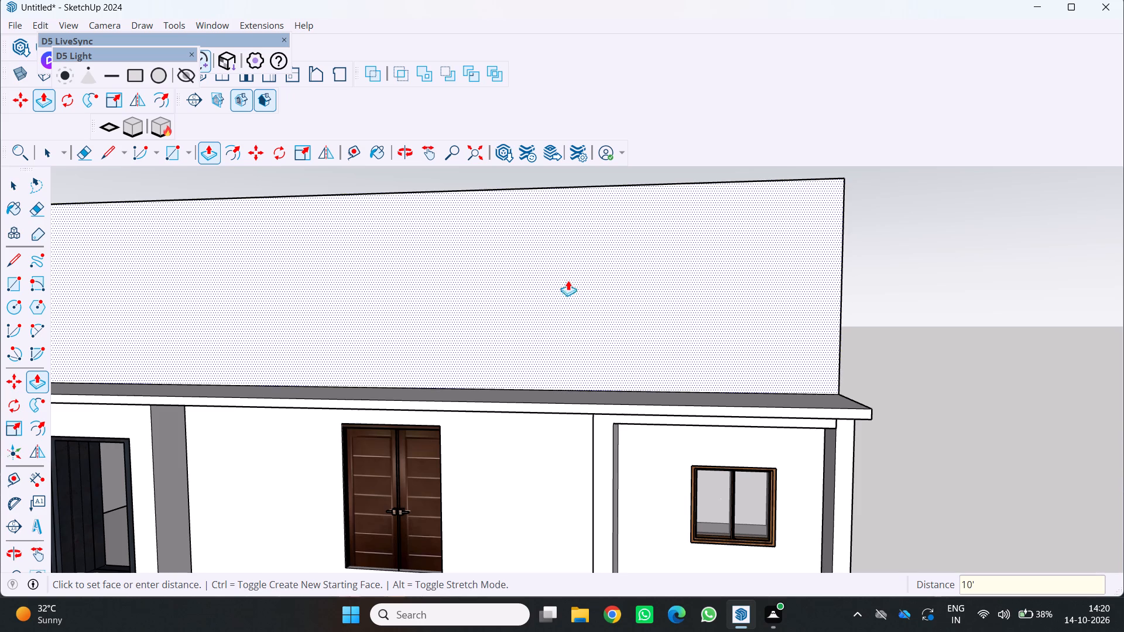
Select the new parapet wall with its connected geometry to check what it is joined to, and reselect only its front face.
{"action": "key", "text": "space"}
{"action": "triple_click", "coordinate": [638, 344]}
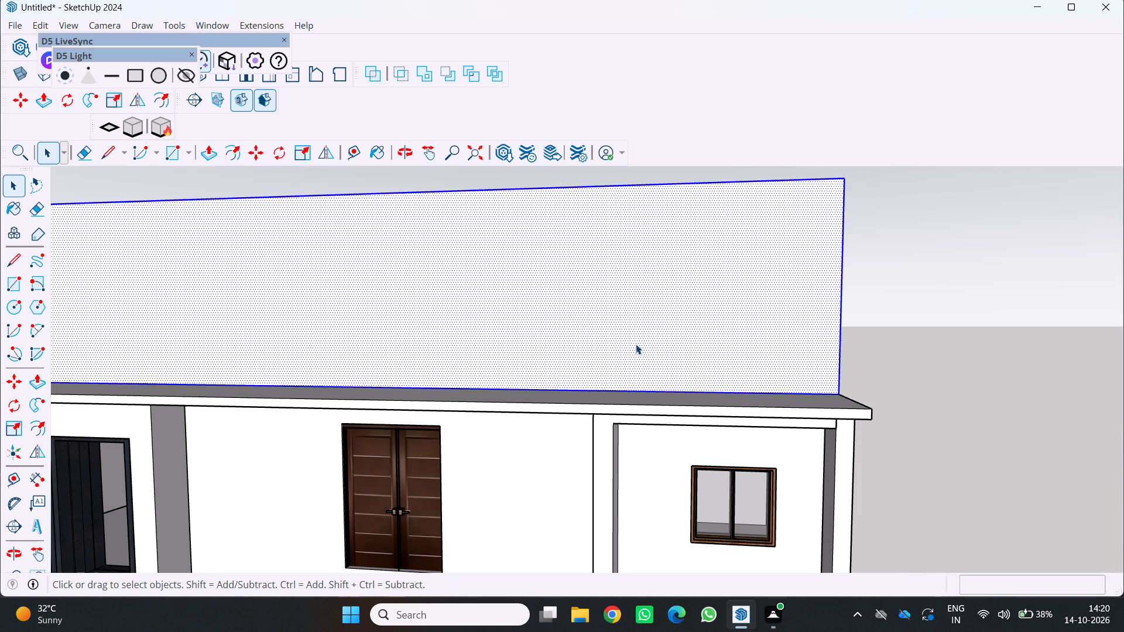
{"action": "scroll", "coordinate": [636, 344], "scroll_direction": "down", "scroll_amount": 2}
{"action": "middle_click_drag", "start_coordinate": [635, 345], "coordinate": [1098, 516]}
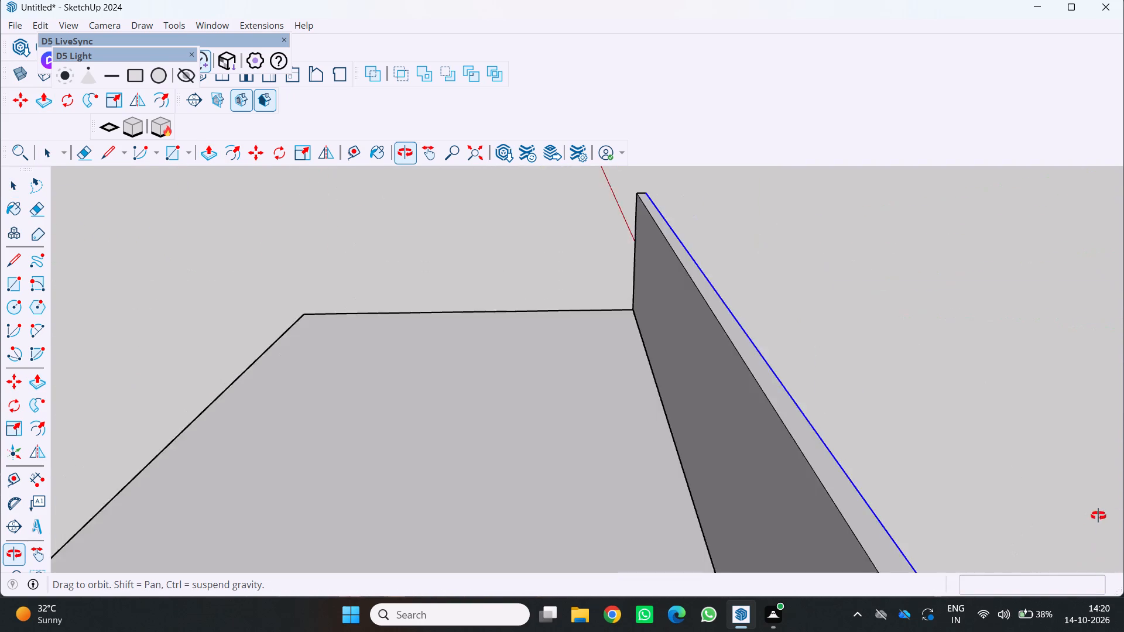
{"action": "middle_click_drag", "start_coordinate": [1098, 516], "coordinate": [590, 187]}
{"action": "scroll", "coordinate": [585, 205], "scroll_direction": "down", "scroll_amount": 6}
{"action": "middle_click_drag", "start_coordinate": [558, 224], "coordinate": [602, 421]}
{"action": "triple_click", "coordinate": [576, 290]}
{"action": "middle_click_drag", "start_coordinate": [572, 288], "coordinate": [502, 465]}
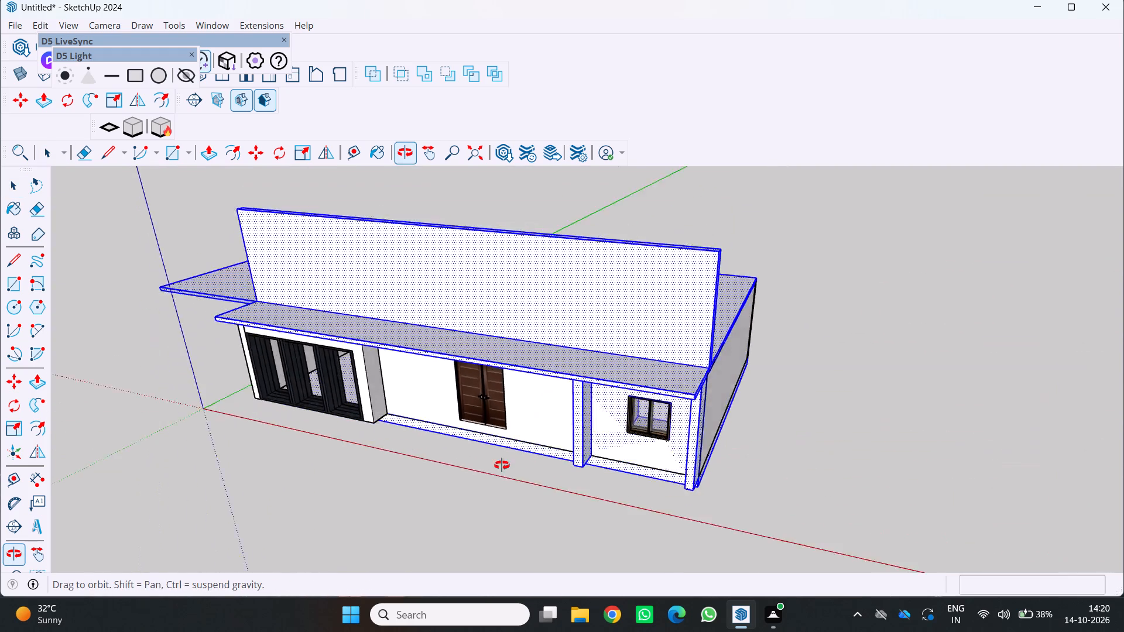
{"action": "middle_click_drag", "start_coordinate": [502, 465], "coordinate": [488, 486]}
{"action": "triple_click", "coordinate": [610, 343]}
{"action": "triple_click", "coordinate": [611, 344]}
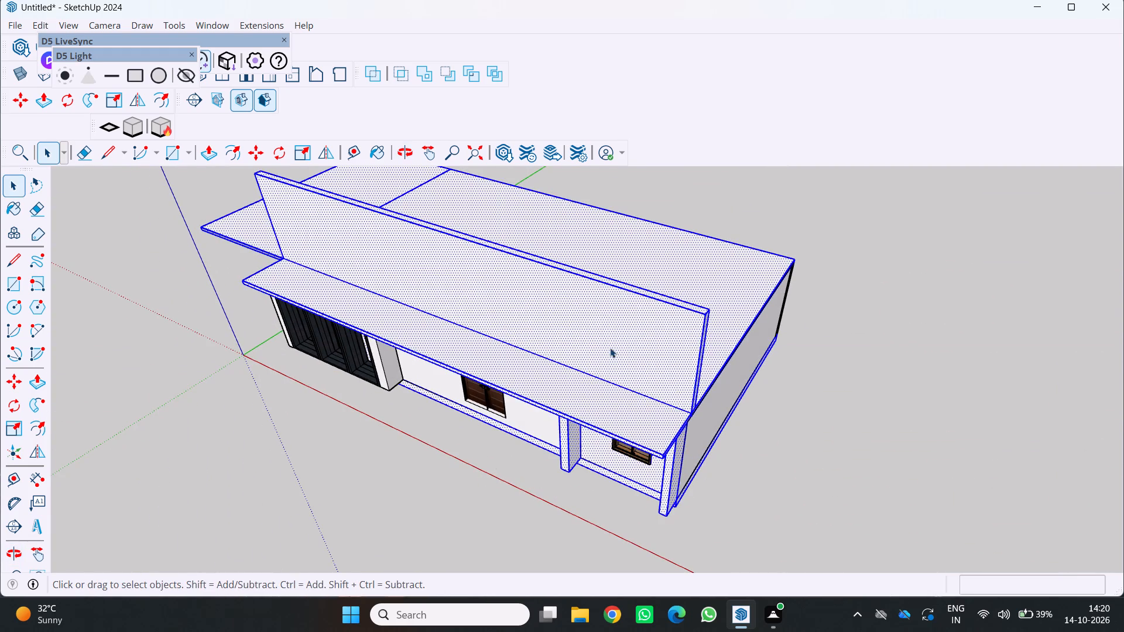
{"action": "left_click", "coordinate": [602, 351]}
Examine the tall parapet wall and the roof slab's overhang from the front, the sides and below the eaves.
{"action": "scroll", "coordinate": [525, 382], "scroll_direction": "down", "scroll_amount": 3}
{"action": "key", "text": "space"}
{"action": "key", "text": "space"}
{"action": "key", "text": "space"}
{"action": "middle_click_drag", "start_coordinate": [558, 367], "coordinate": [677, 298]}
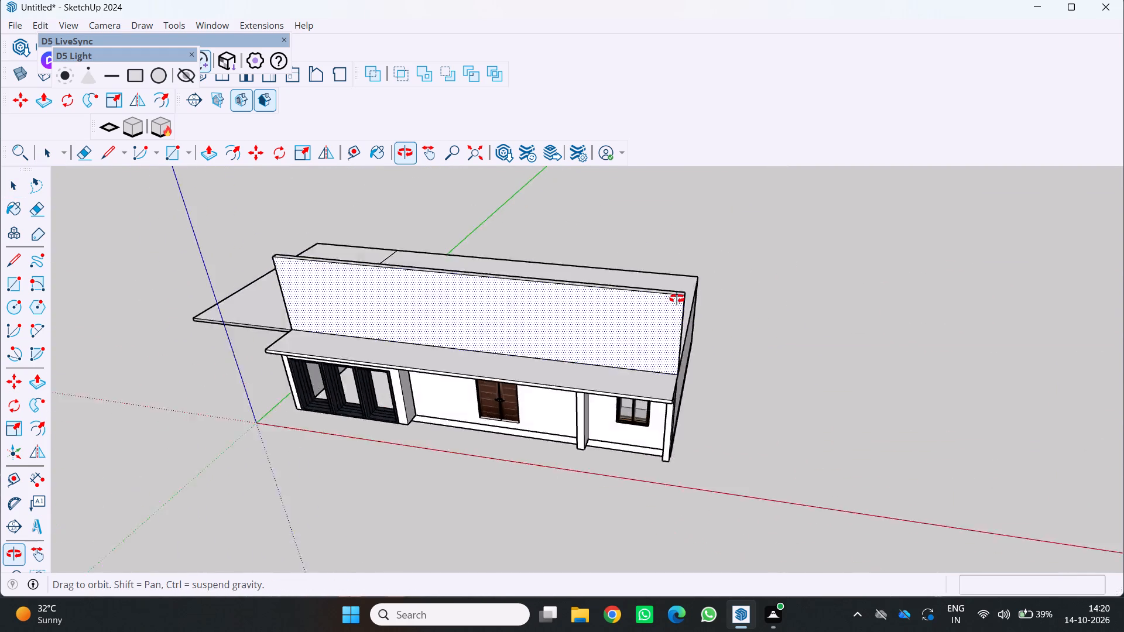
{"action": "middle_click_drag", "start_coordinate": [677, 298], "coordinate": [688, 271]}
{"action": "scroll", "coordinate": [465, 415], "scroll_direction": "up", "scroll_amount": 2}
{"action": "middle_click_drag", "start_coordinate": [468, 387], "coordinate": [459, 329]}
{"action": "scroll", "coordinate": [477, 314], "scroll_direction": "up", "scroll_amount": 2}
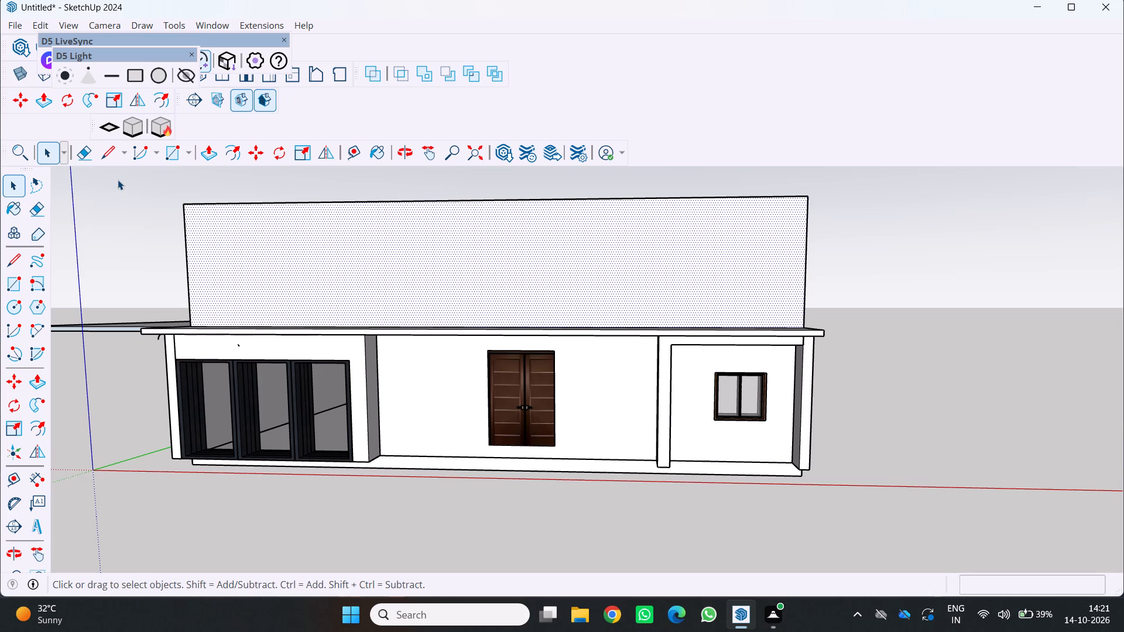
{"action": "scroll", "coordinate": [94, 152], "scroll_direction": "down", "scroll_amount": 6}
{"action": "scroll", "coordinate": [271, 335], "scroll_direction": "down", "scroll_amount": 4}
{"action": "middle_click_drag", "start_coordinate": [178, 299], "coordinate": [809, 348]}
{"action": "scroll", "coordinate": [801, 343], "scroll_direction": "down", "scroll_amount": 11}
{"action": "middle_click_drag", "start_coordinate": [752, 356], "coordinate": [294, 399]}
{"action": "scroll", "coordinate": [316, 407], "scroll_direction": "up", "scroll_amount": 4}
{"action": "scroll", "coordinate": [304, 523], "scroll_direction": "down", "scroll_amount": 2}
{"action": "middle_click_drag", "start_coordinate": [289, 523], "coordinate": [416, 411]}
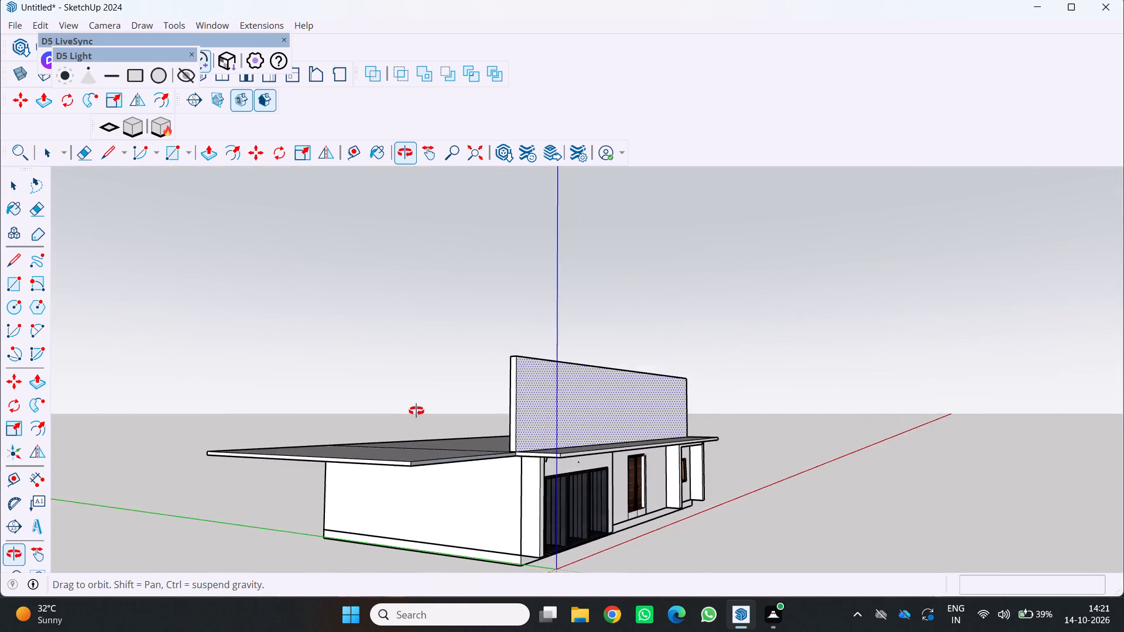
{"action": "middle_click_drag", "start_coordinate": [416, 411], "coordinate": [476, 360]}
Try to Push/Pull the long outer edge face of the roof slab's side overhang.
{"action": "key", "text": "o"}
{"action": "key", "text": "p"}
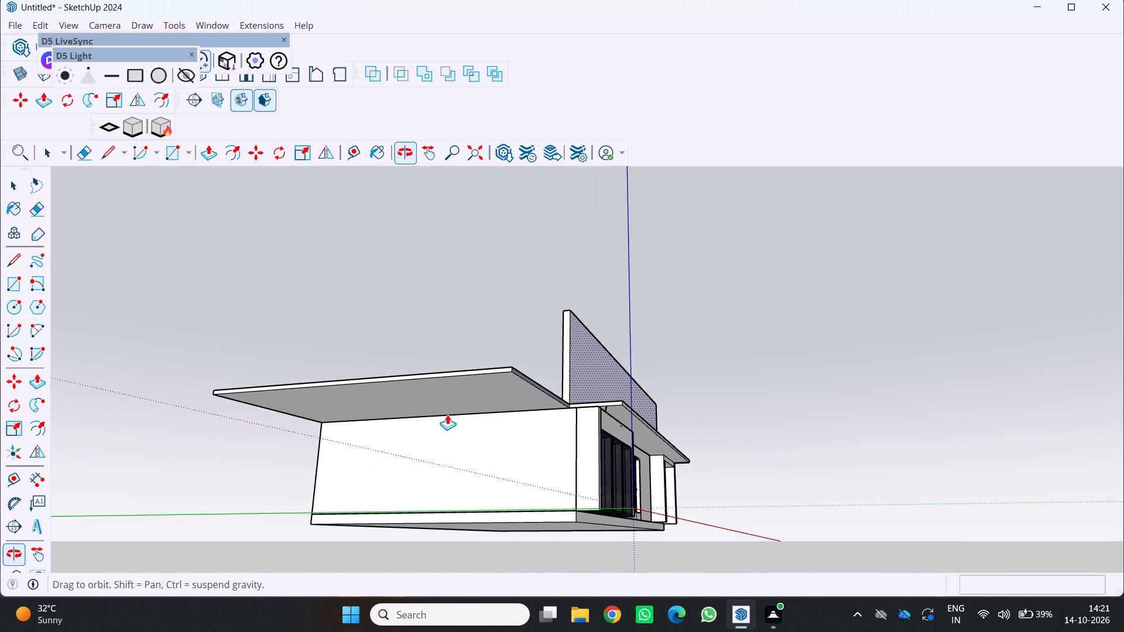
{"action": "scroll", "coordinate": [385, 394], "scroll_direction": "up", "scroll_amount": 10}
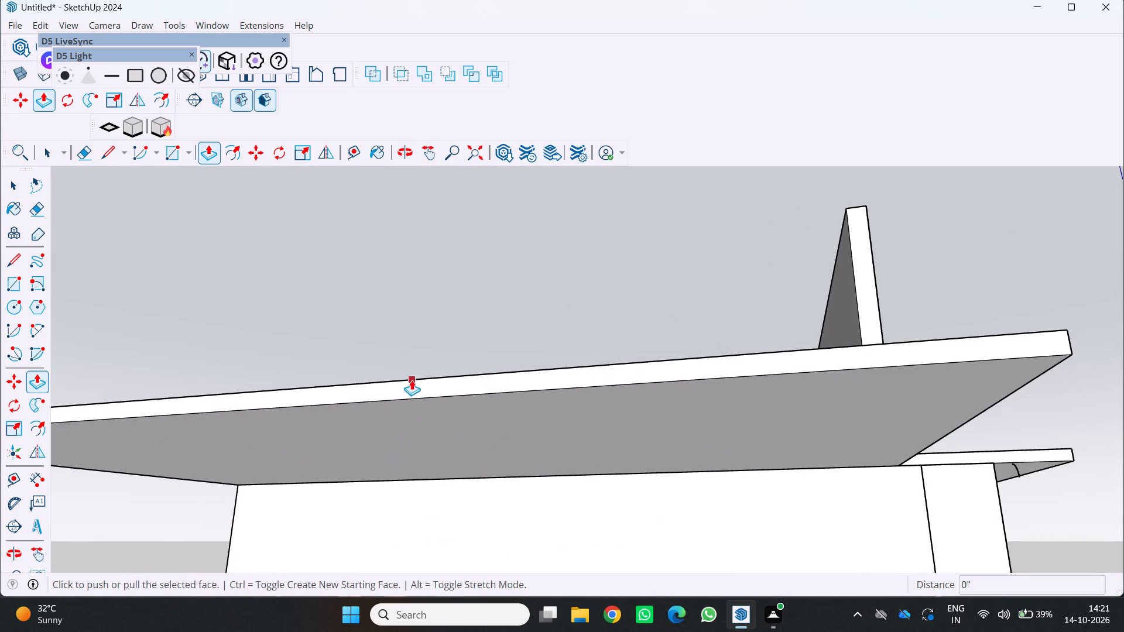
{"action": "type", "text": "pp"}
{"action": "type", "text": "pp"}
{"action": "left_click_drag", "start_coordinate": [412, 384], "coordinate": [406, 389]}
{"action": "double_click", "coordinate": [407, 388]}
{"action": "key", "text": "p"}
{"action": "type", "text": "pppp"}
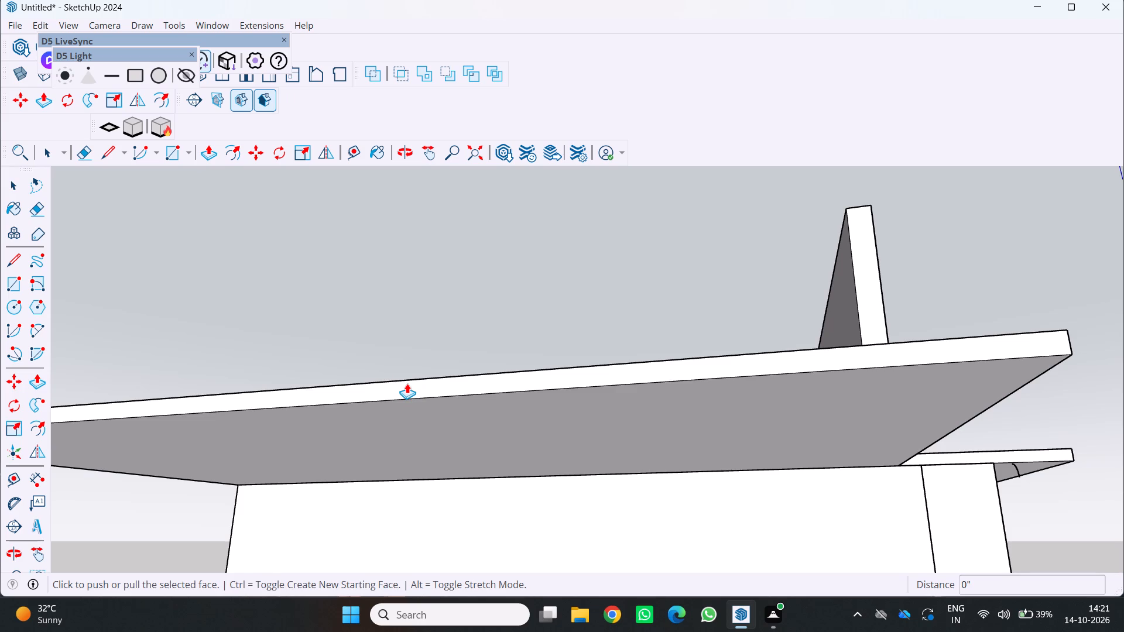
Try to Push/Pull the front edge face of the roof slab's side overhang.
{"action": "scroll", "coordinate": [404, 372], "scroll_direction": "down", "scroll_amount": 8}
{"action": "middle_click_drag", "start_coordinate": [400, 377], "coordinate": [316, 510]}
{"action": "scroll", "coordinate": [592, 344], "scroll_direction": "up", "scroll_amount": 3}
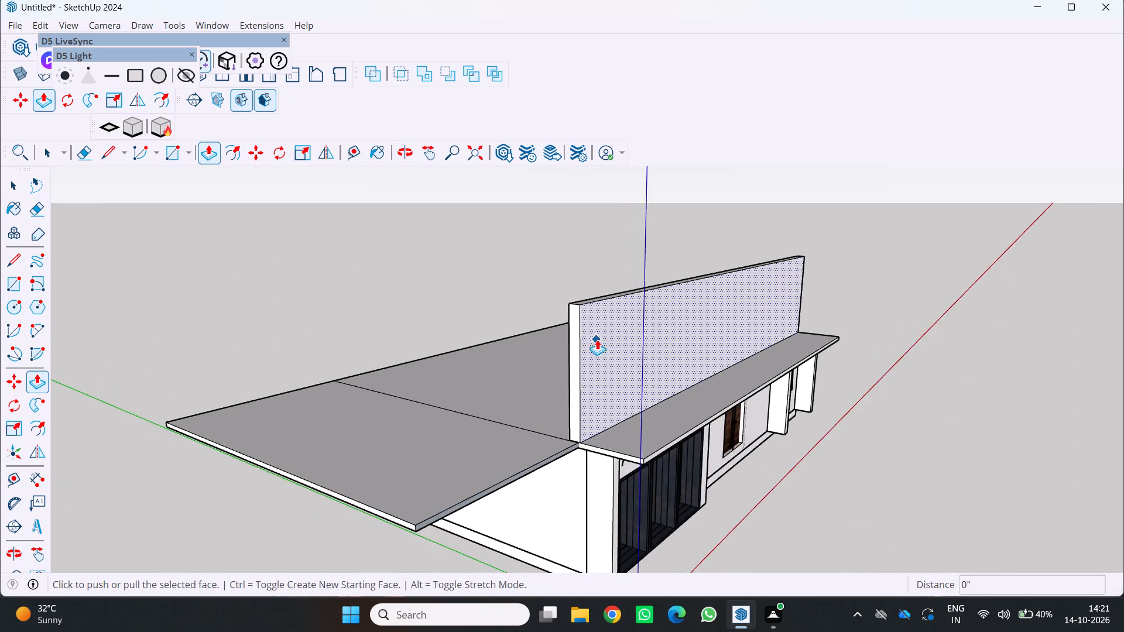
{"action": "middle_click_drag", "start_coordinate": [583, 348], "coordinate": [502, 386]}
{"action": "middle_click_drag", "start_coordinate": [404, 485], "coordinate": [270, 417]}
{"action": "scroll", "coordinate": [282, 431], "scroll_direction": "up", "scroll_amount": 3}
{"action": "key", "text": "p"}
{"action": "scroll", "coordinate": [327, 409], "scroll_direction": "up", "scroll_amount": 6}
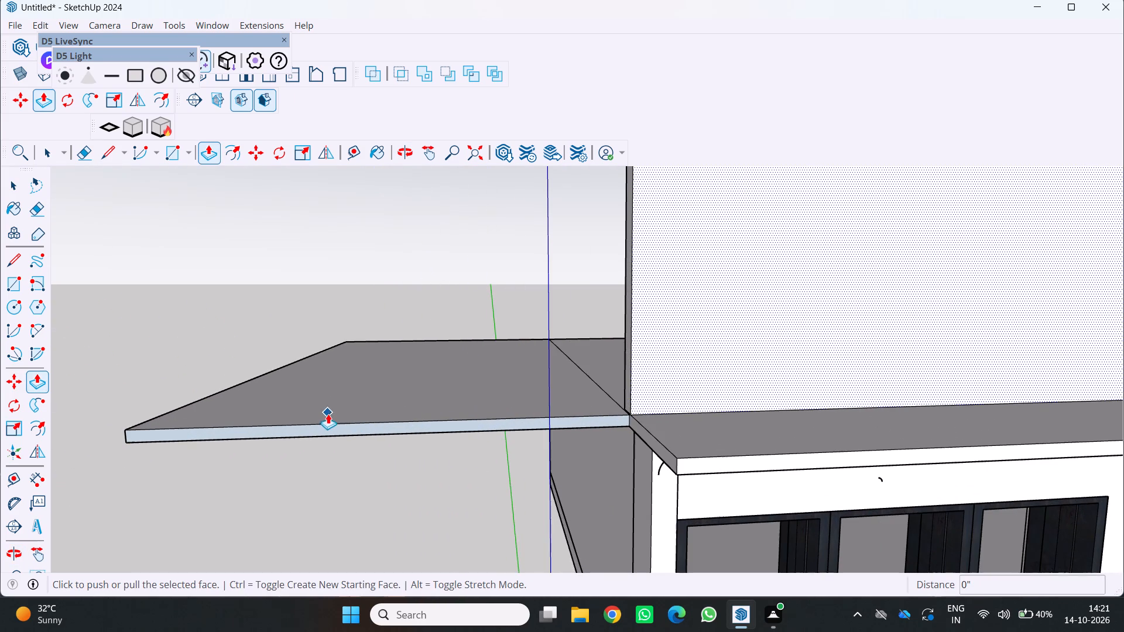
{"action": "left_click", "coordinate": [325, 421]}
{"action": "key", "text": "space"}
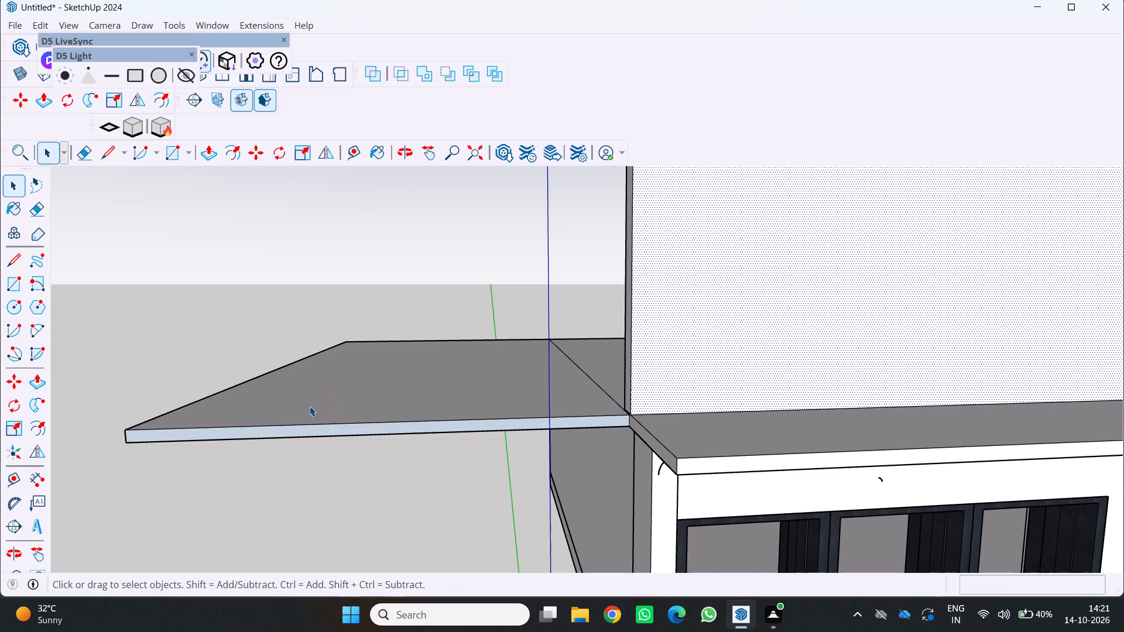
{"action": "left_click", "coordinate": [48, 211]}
Delete the top face, front edge face and underside of the roof slab's side overhang.
{"action": "left_click", "coordinate": [203, 424]}
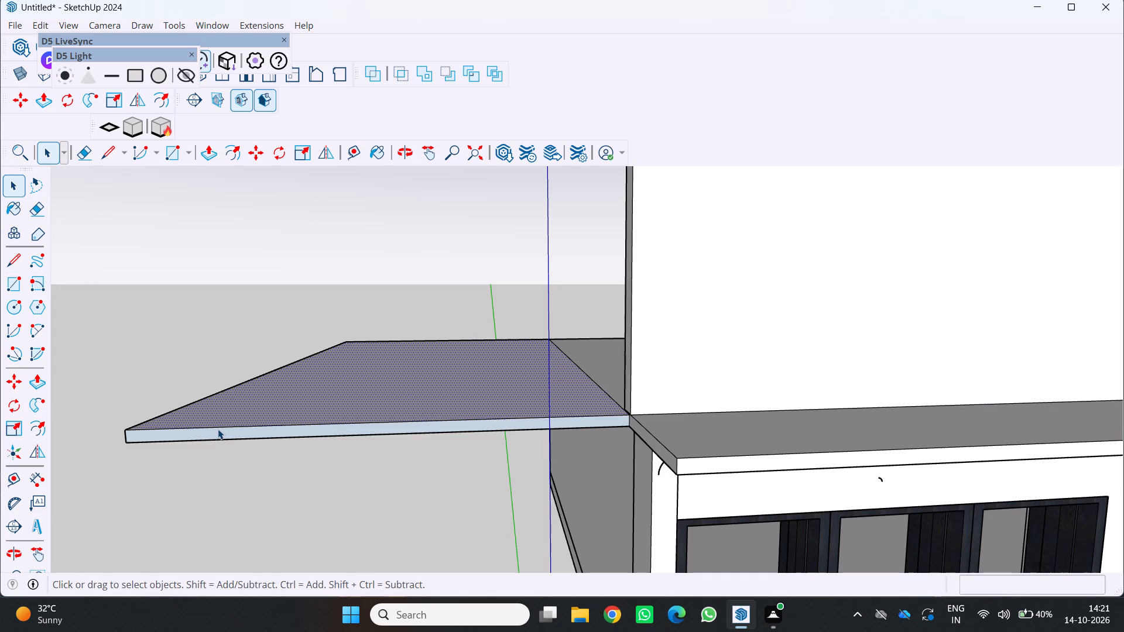
{"action": "key", "text": "Delete"}
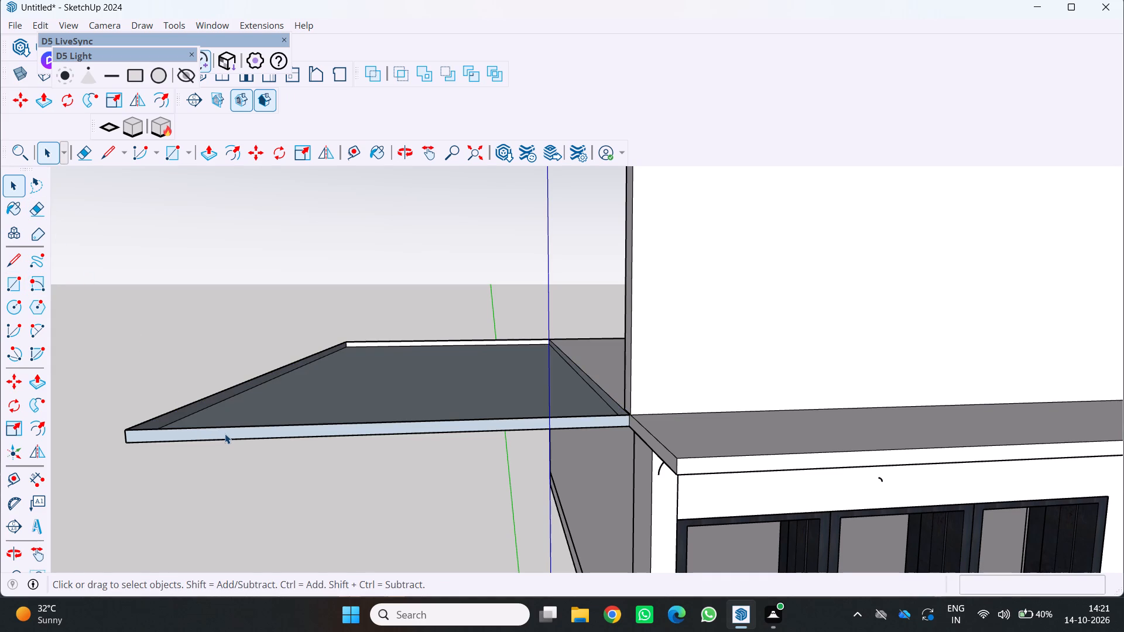
{"action": "left_click", "coordinate": [225, 434]}
{"action": "key", "text": "Delete"}
{"action": "left_click", "coordinate": [225, 434]}
{"action": "key", "text": "Delete"}
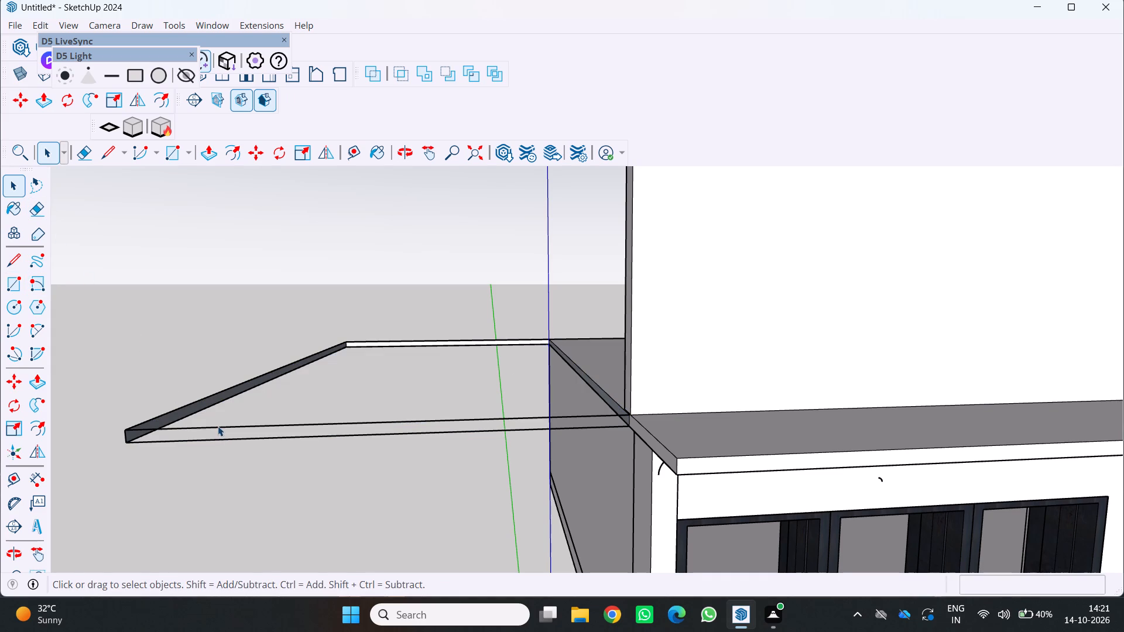
Delete the lower and upper front edge lines left from the side overhang.
{"action": "left_click", "coordinate": [189, 407]}
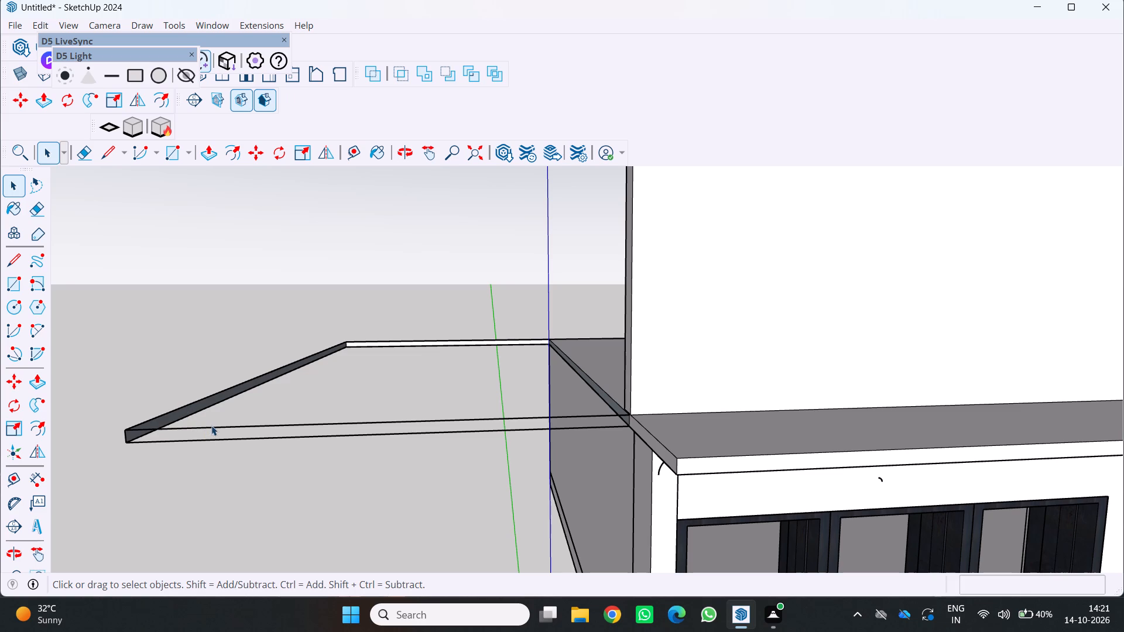
{"action": "left_click", "coordinate": [211, 425]}
{"action": "key", "text": "Delete"}
{"action": "left_click", "coordinate": [213, 438]}
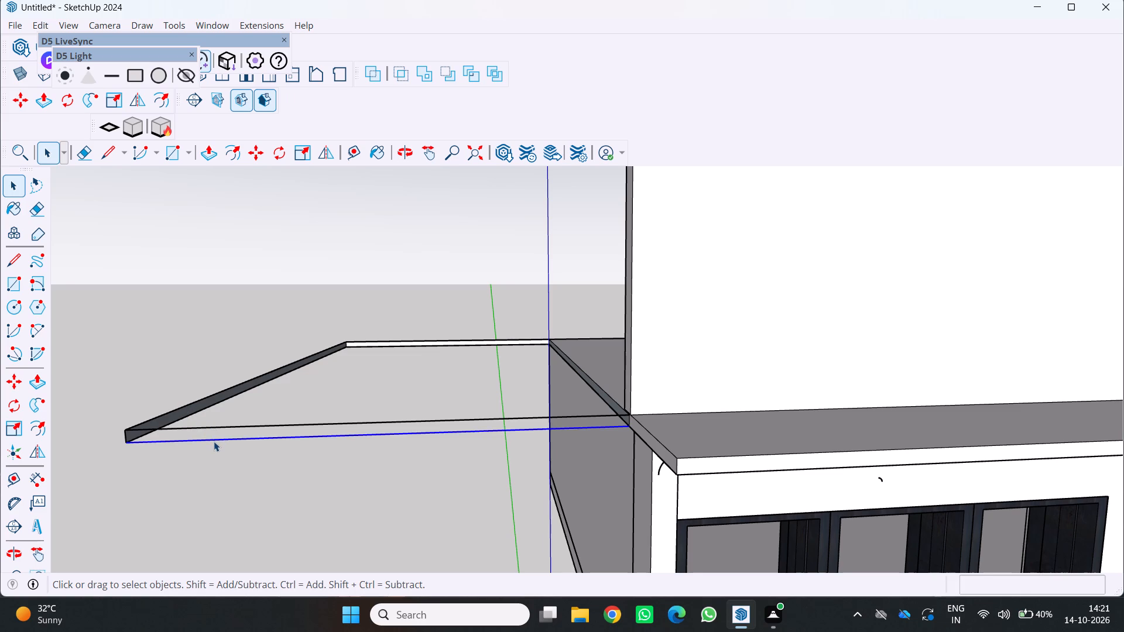
{"action": "key", "text": "Delete"}
{"action": "left_click", "coordinate": [208, 424]}
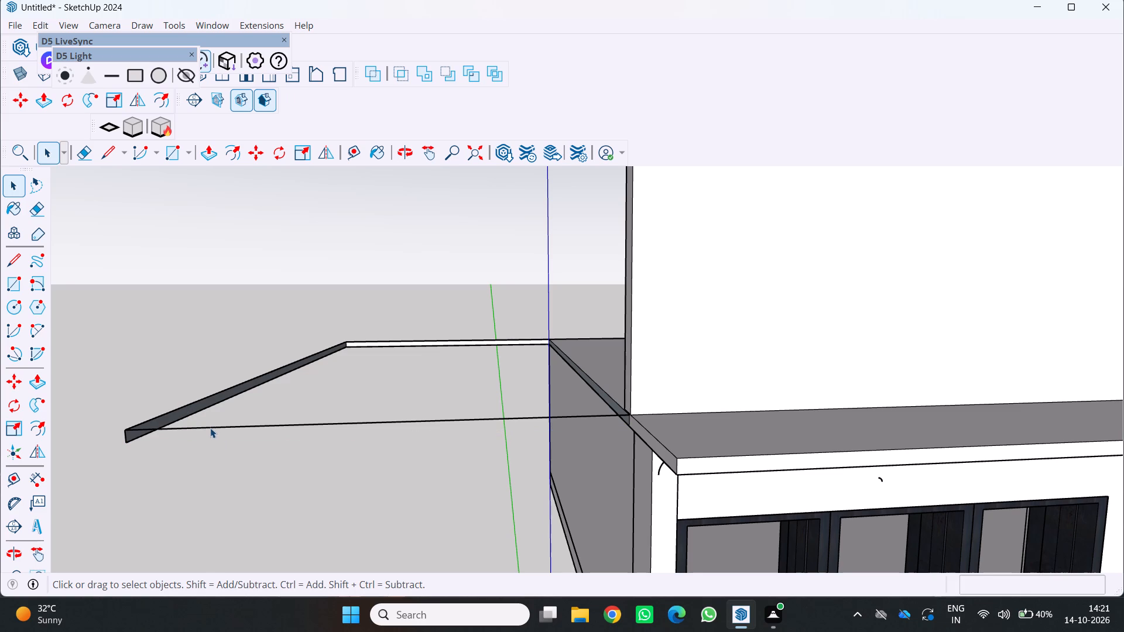
{"action": "left_click", "coordinate": [210, 426]}
{"action": "left_click", "coordinate": [209, 429]}
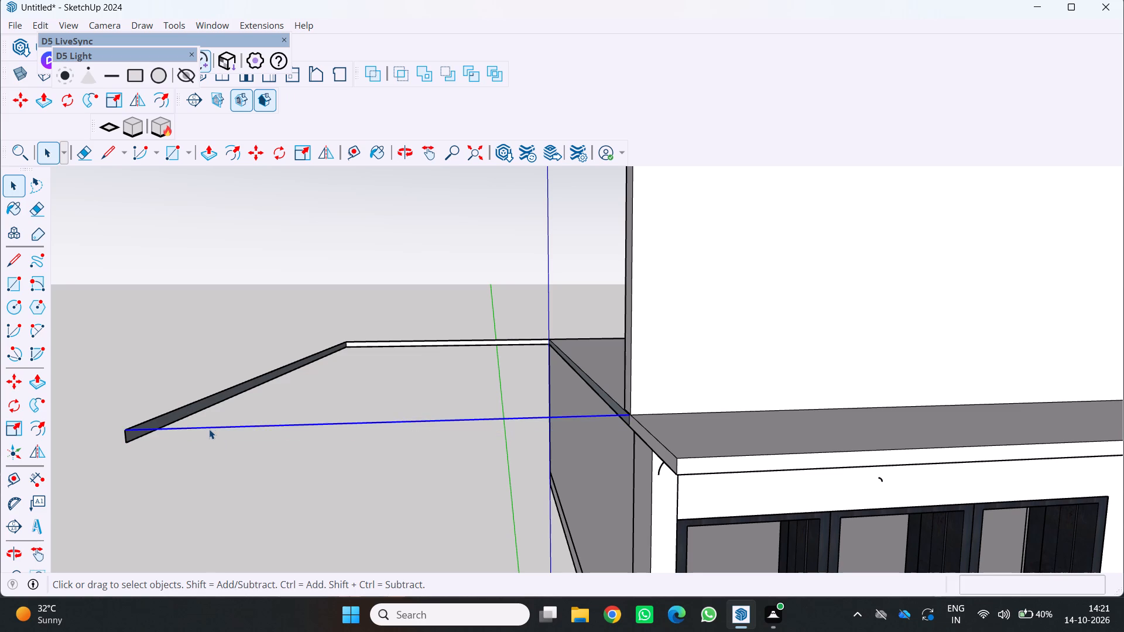
{"action": "key", "text": "Delete"}
Delete the lower and upper rear edge lines of the side overhang along with the thin rear strip they bound.
{"action": "scroll", "coordinate": [164, 407], "scroll_direction": "up", "scroll_amount": 3}
{"action": "scroll", "coordinate": [168, 406], "scroll_direction": "down", "scroll_amount": 5}
{"action": "scroll", "coordinate": [286, 461], "scroll_direction": "up", "scroll_amount": 3}
{"action": "middle_click_drag", "start_coordinate": [437, 485], "coordinate": [369, 413]}
{"action": "scroll", "coordinate": [371, 414], "scroll_direction": "down", "scroll_amount": 10}
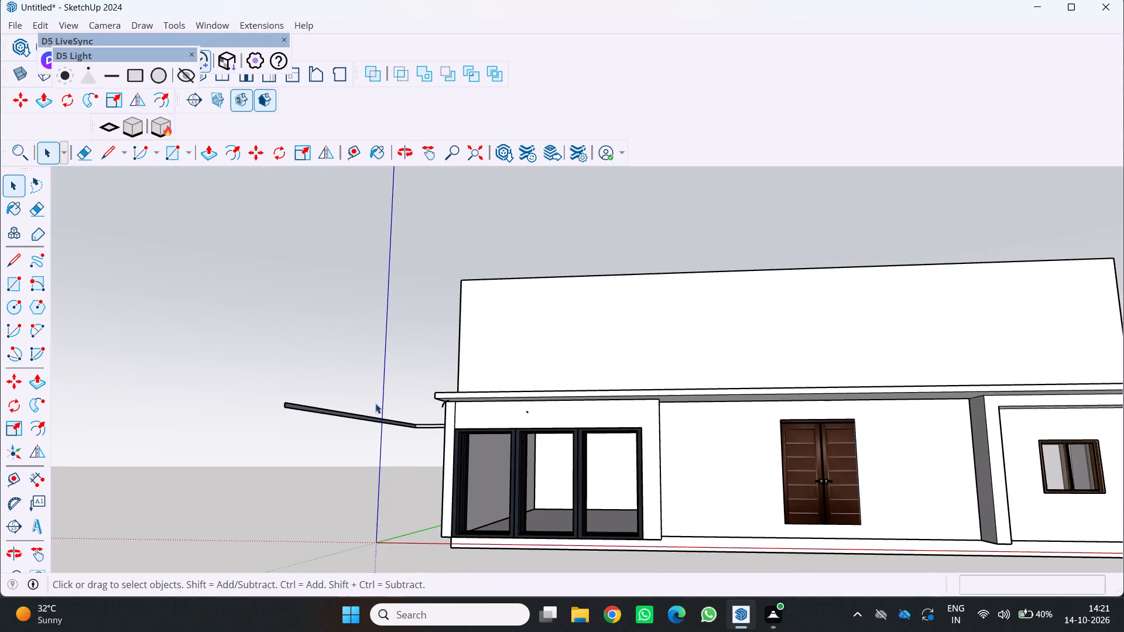
{"action": "middle_click_drag", "start_coordinate": [376, 405], "coordinate": [580, 473]}
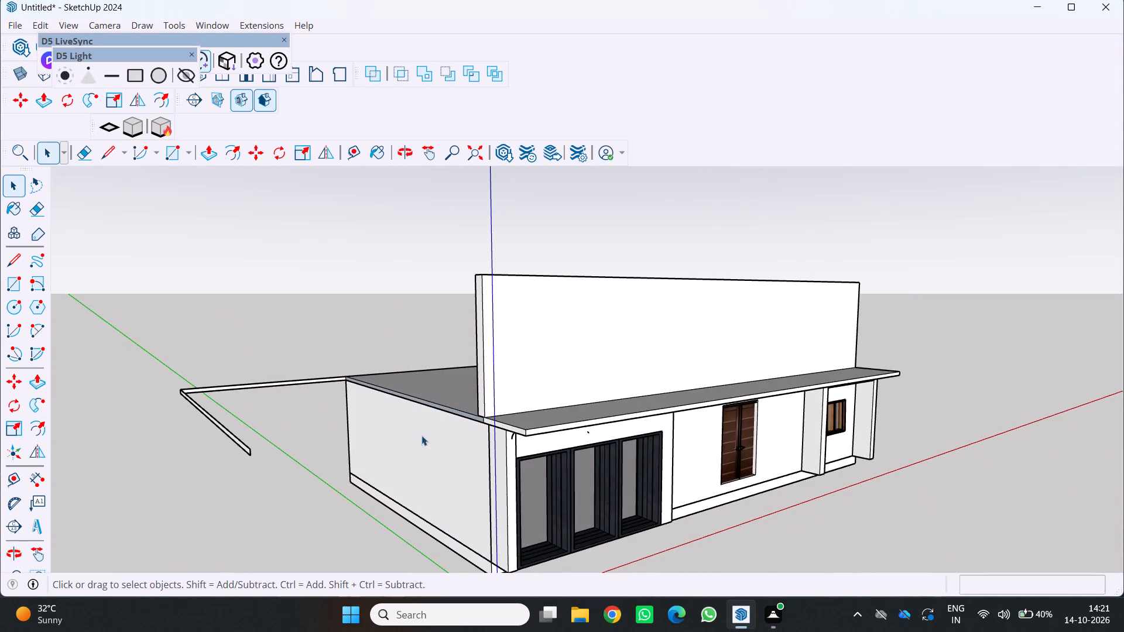
{"action": "scroll", "coordinate": [163, 423], "scroll_direction": "up", "scroll_amount": 16}
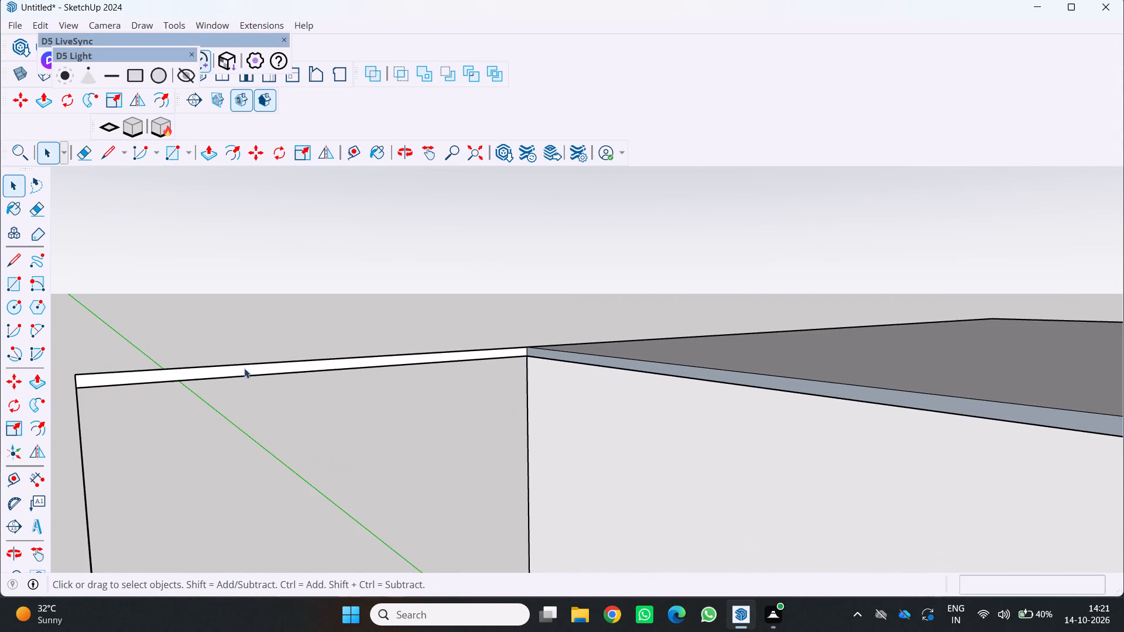
{"action": "left_click", "coordinate": [235, 375]}
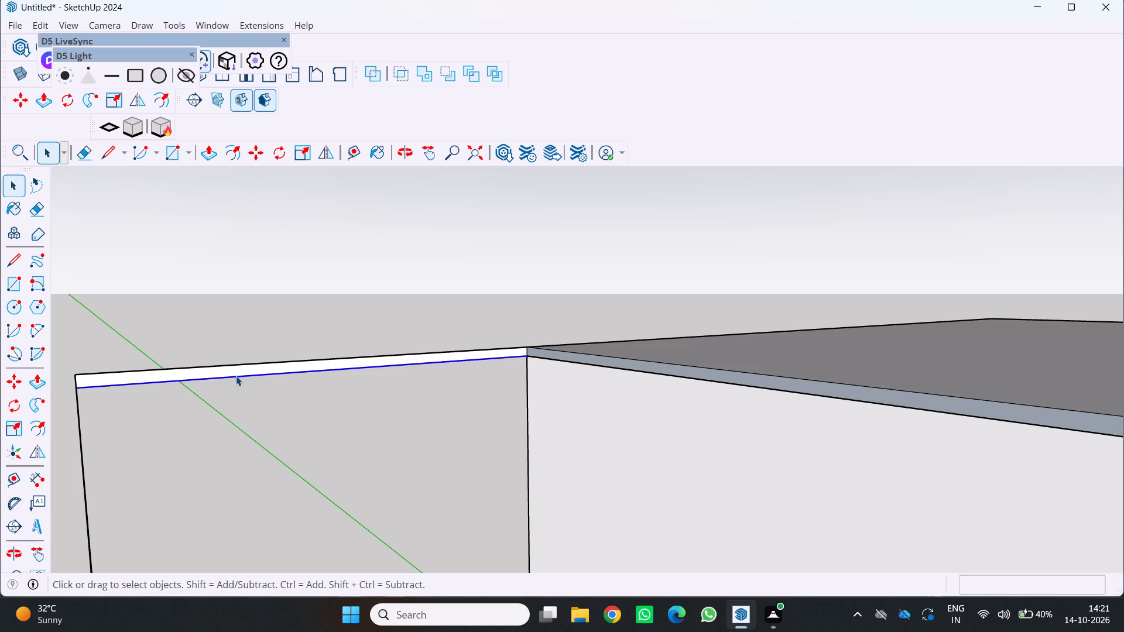
{"action": "key", "text": "Delete"}
{"action": "left_click", "coordinate": [231, 366]}
{"action": "key", "text": "Delete"}
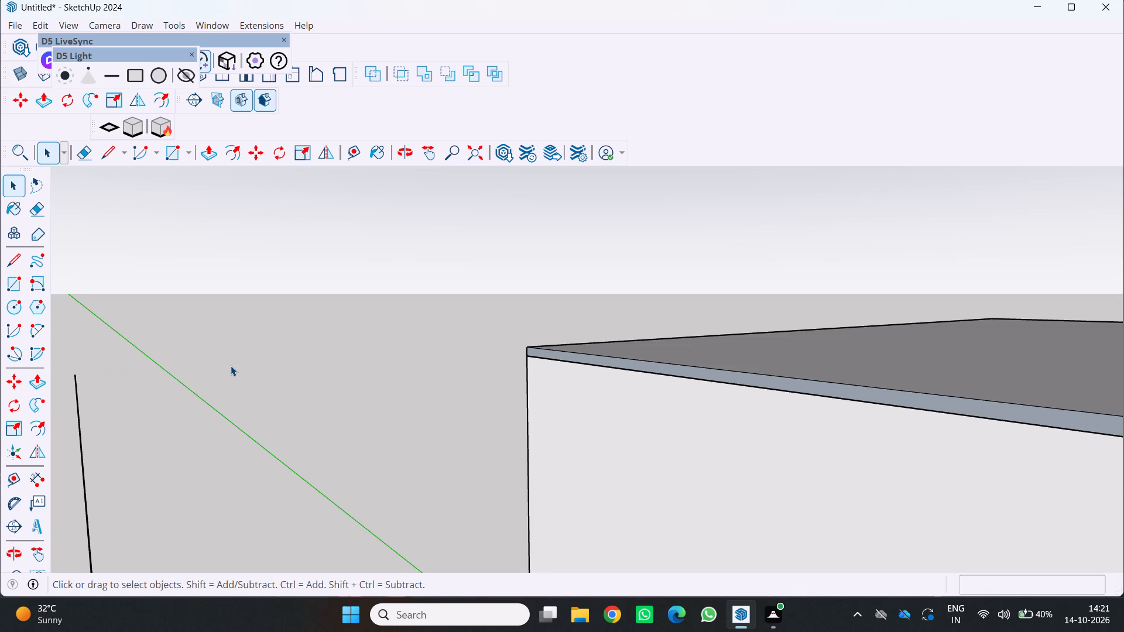
Delete the detached outer strip of the side overhang, including its remaining long edge and two short vertical end lines.
{"action": "scroll", "coordinate": [228, 368], "scroll_direction": "down", "scroll_amount": 14}
{"action": "scroll", "coordinate": [256, 409], "scroll_direction": "up", "scroll_amount": 4}
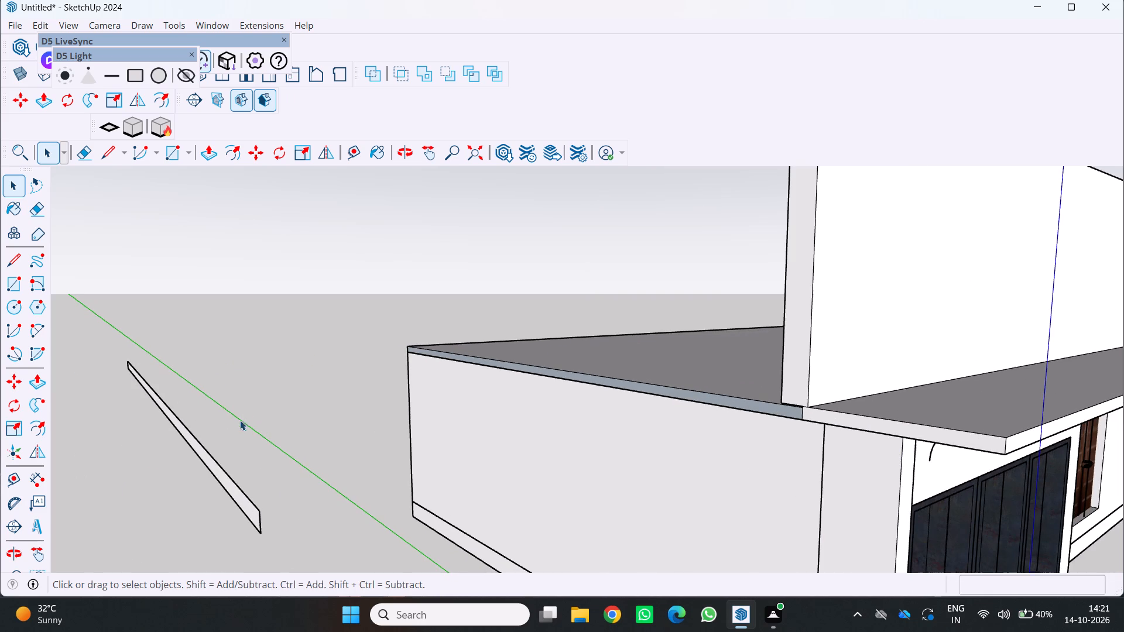
{"action": "left_click", "coordinate": [216, 468]}
{"action": "key", "text": "Delete"}
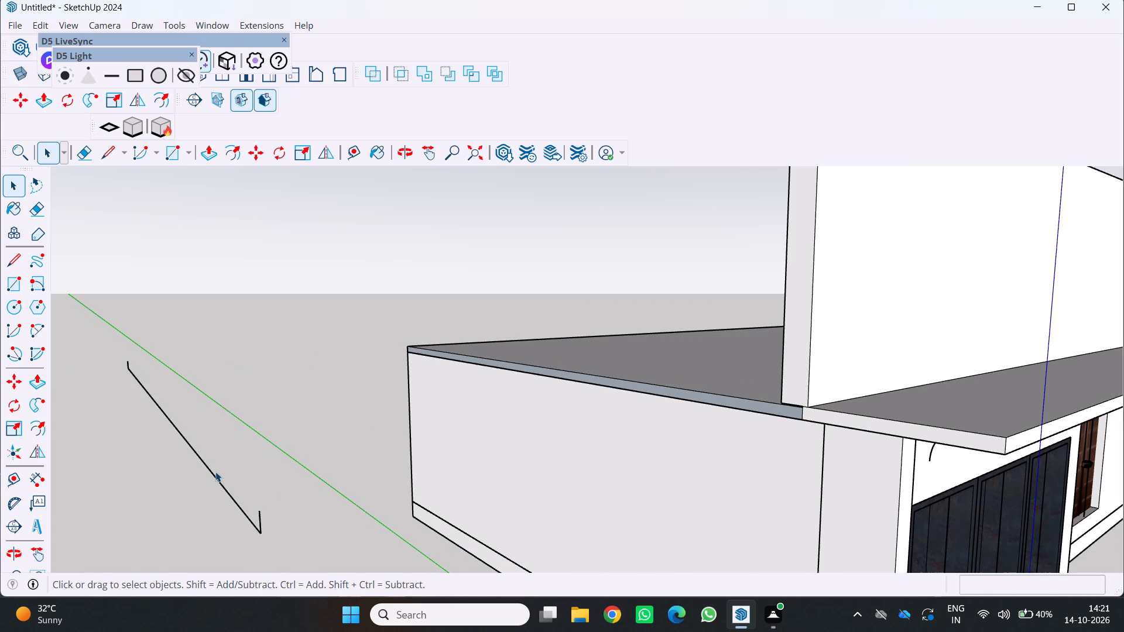
{"action": "left_click", "coordinate": [216, 475]}
{"action": "key", "text": "Delete"}
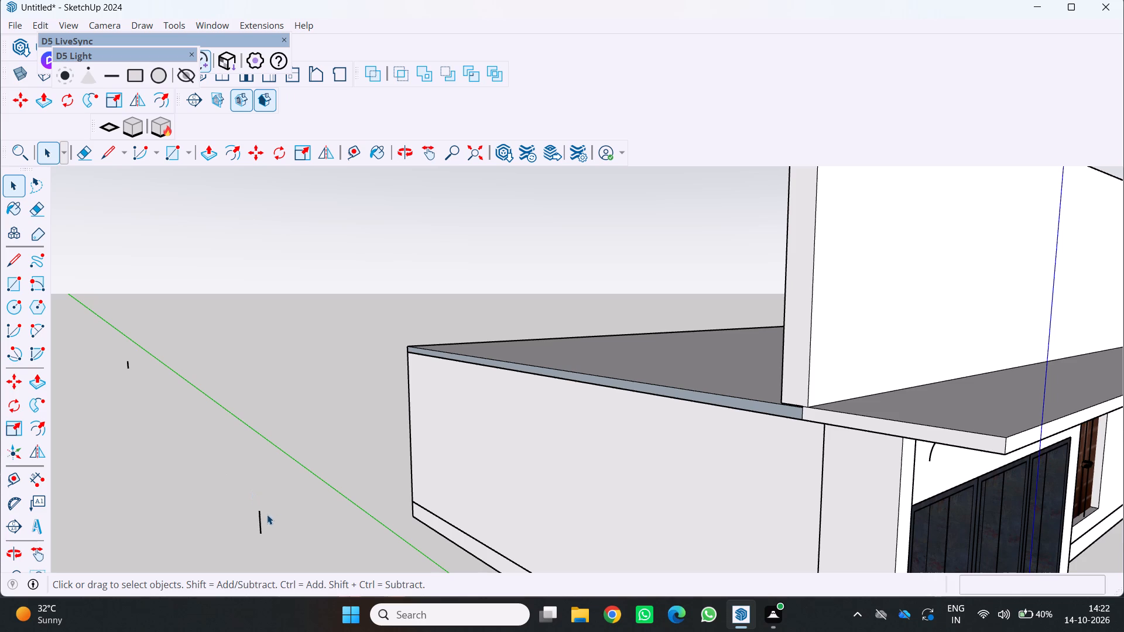
{"action": "left_click", "coordinate": [260, 513]}
{"action": "key", "text": "Delete"}
{"action": "scroll", "coordinate": [148, 432], "scroll_direction": "up", "scroll_amount": 6}
{"action": "left_click", "coordinate": [122, 352]}
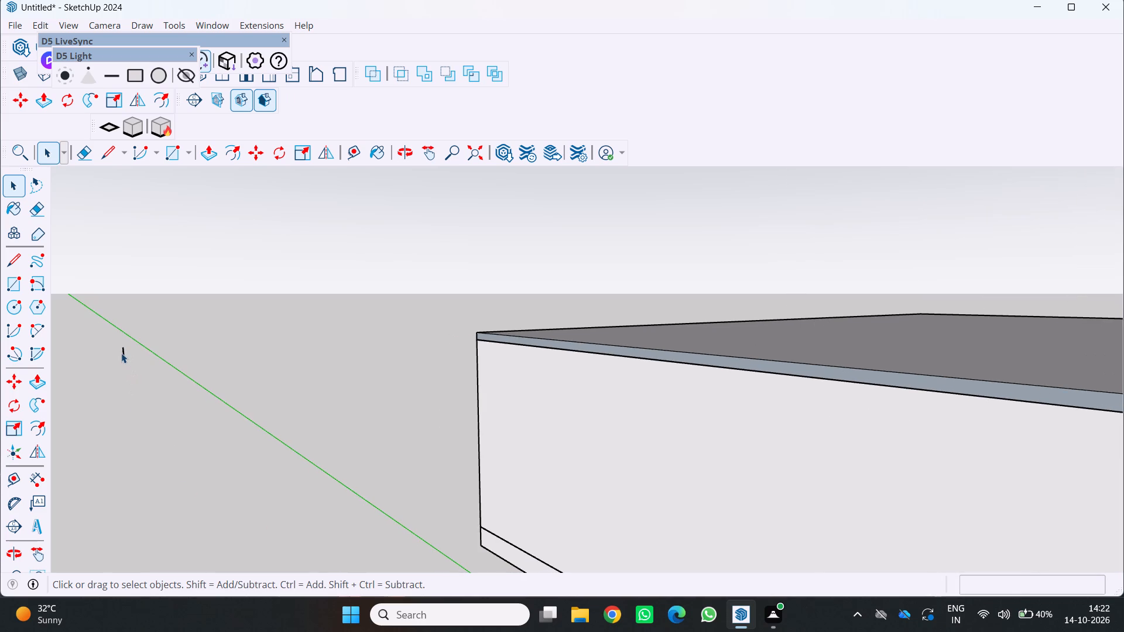
{"action": "key", "text": "Delete"}
Reverse the back-facing narrow side face of the roof slab above the side wall.
{"action": "scroll", "coordinate": [137, 367], "scroll_direction": "down", "scroll_amount": 10}
{"action": "scroll", "coordinate": [464, 427], "scroll_direction": "up", "scroll_amount": 6}
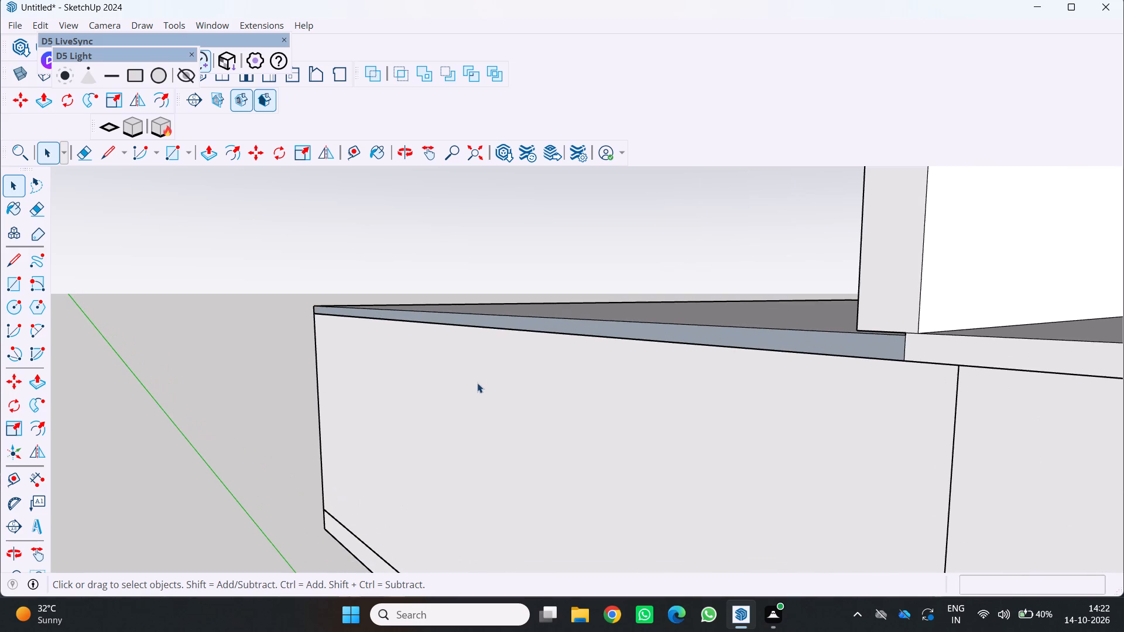
{"action": "left_click", "coordinate": [479, 324]}
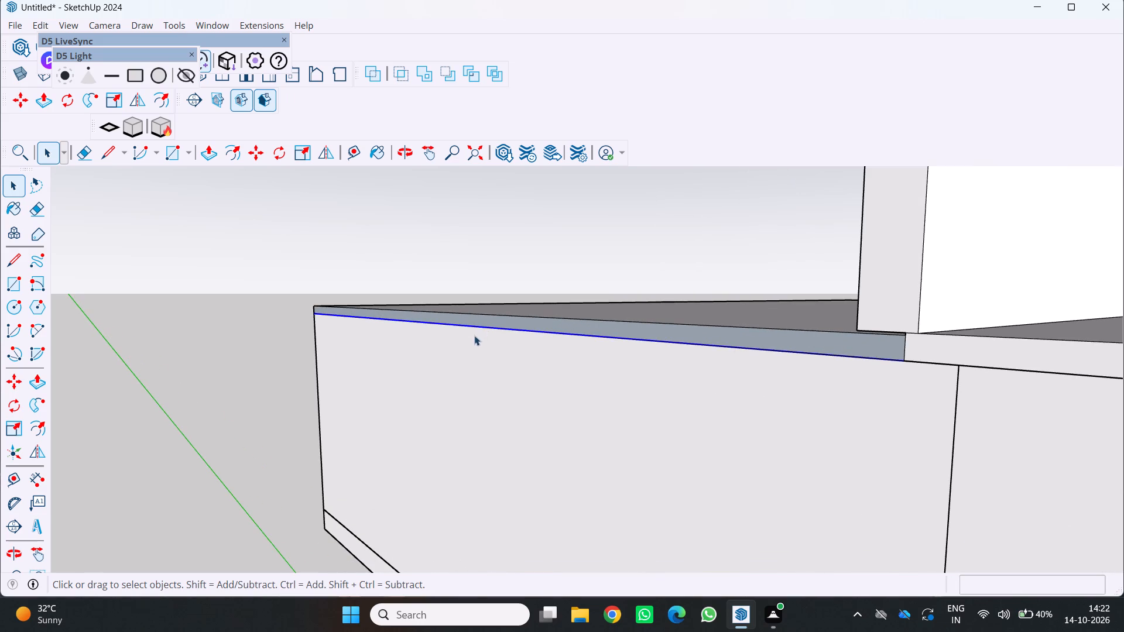
{"action": "right_click", "coordinate": [474, 335]}
{"action": "left_click", "coordinate": [187, 413]}
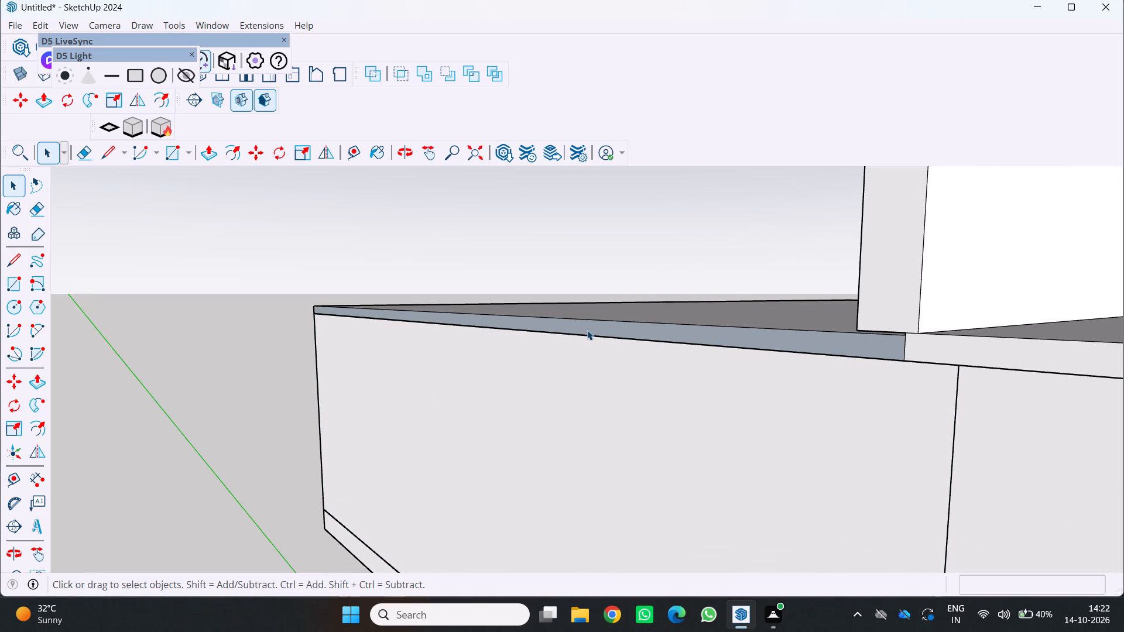
{"action": "left_click", "coordinate": [587, 330]}
{"action": "right_click", "coordinate": [587, 329]}
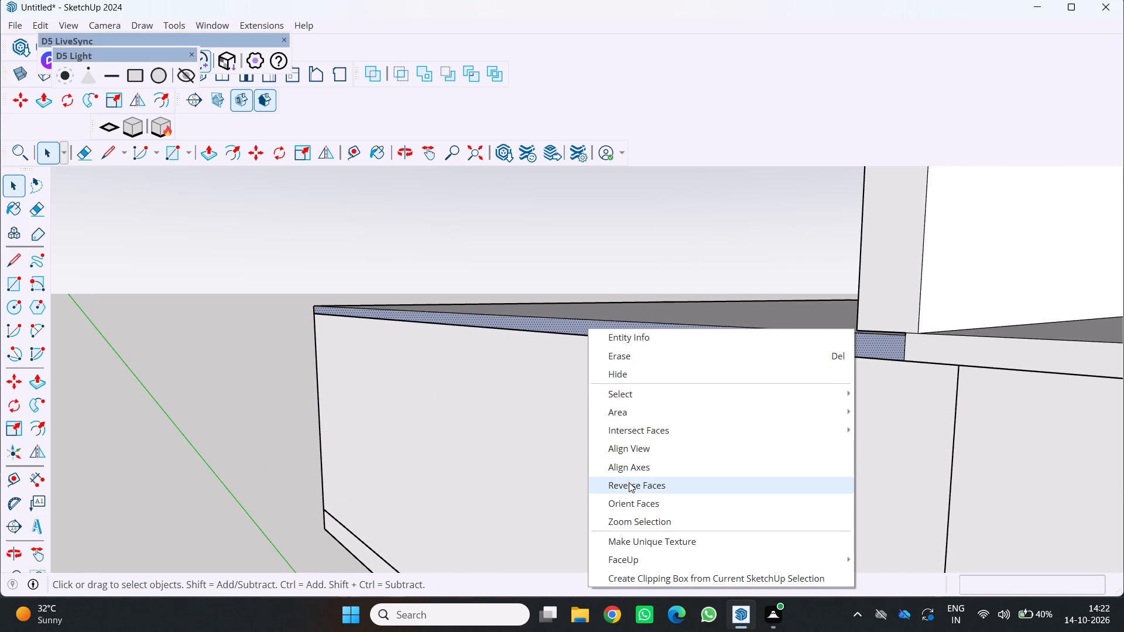
{"action": "left_click", "coordinate": [629, 483]}
Examine the house with its parapet and trimmed roof slab from the front, the opposite side and above.
{"action": "scroll", "coordinate": [608, 447], "scroll_direction": "down", "scroll_amount": 6}
{"action": "scroll", "coordinate": [587, 386], "scroll_direction": "down", "scroll_amount": 11}
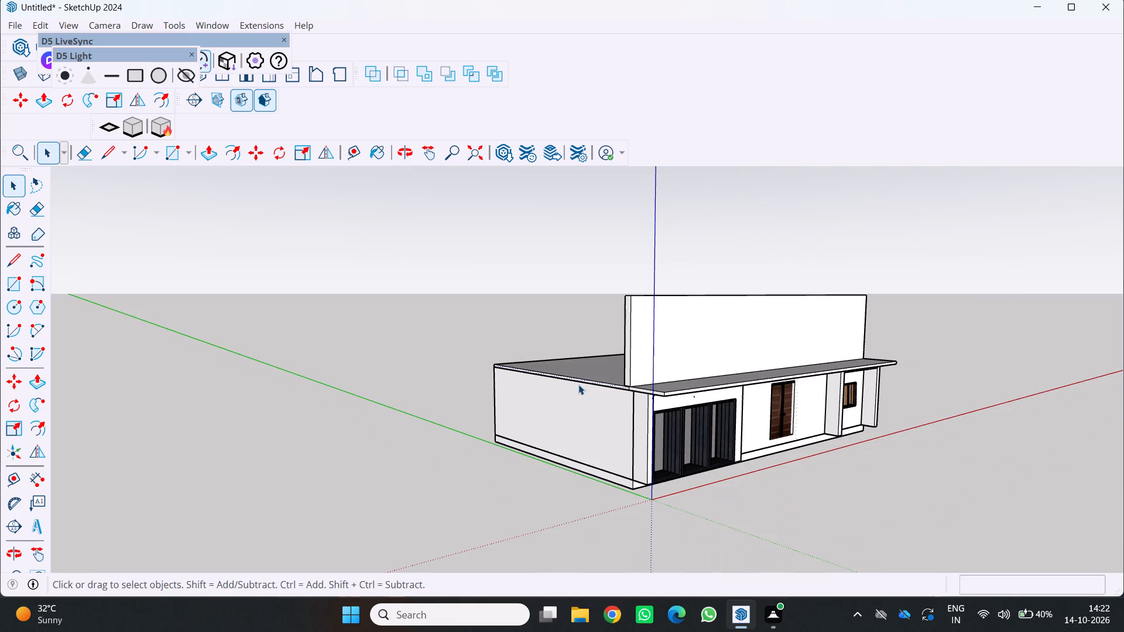
{"action": "middle_click_drag", "start_coordinate": [577, 385], "coordinate": [219, 372]}
{"action": "scroll", "coordinate": [216, 375], "scroll_direction": "down", "scroll_amount": 5}
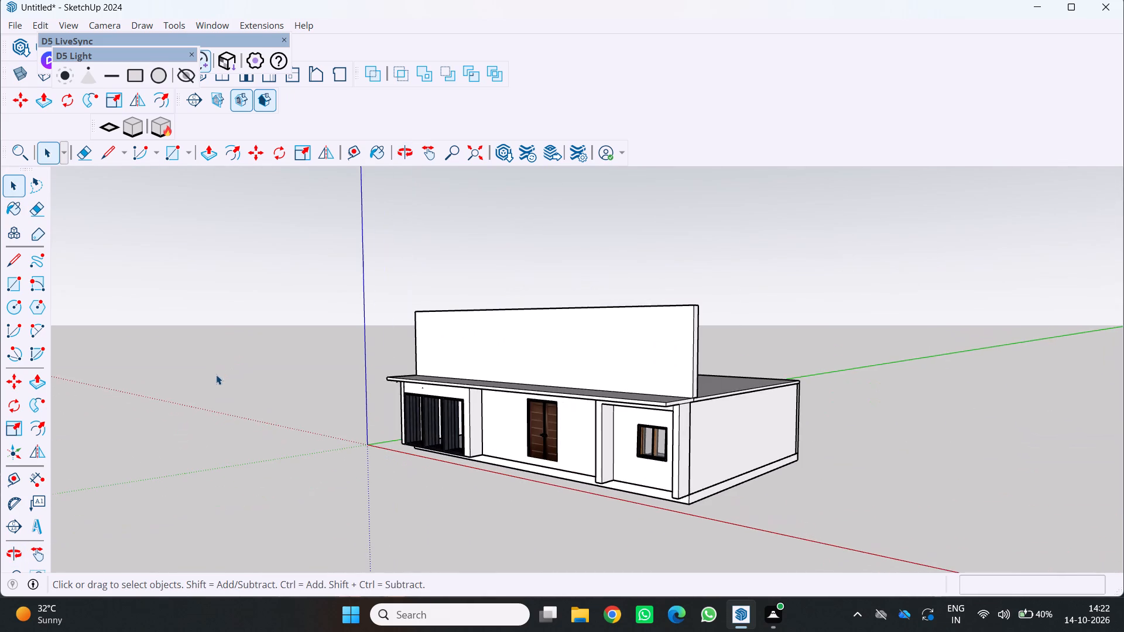
{"action": "middle_click_drag", "start_coordinate": [239, 366], "coordinate": [312, 390]}
{"action": "scroll", "coordinate": [725, 322], "scroll_direction": "up", "scroll_amount": 3}
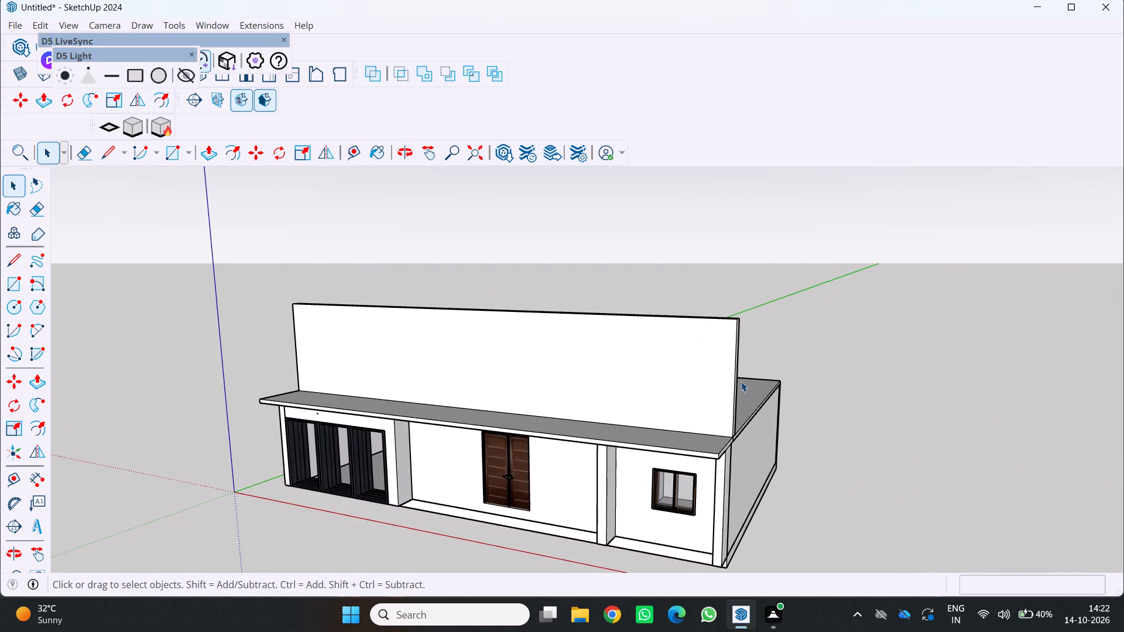
{"action": "scroll", "coordinate": [740, 381], "scroll_direction": "down", "scroll_amount": 10}
{"action": "middle_click_drag", "start_coordinate": [734, 367], "coordinate": [698, 342]}
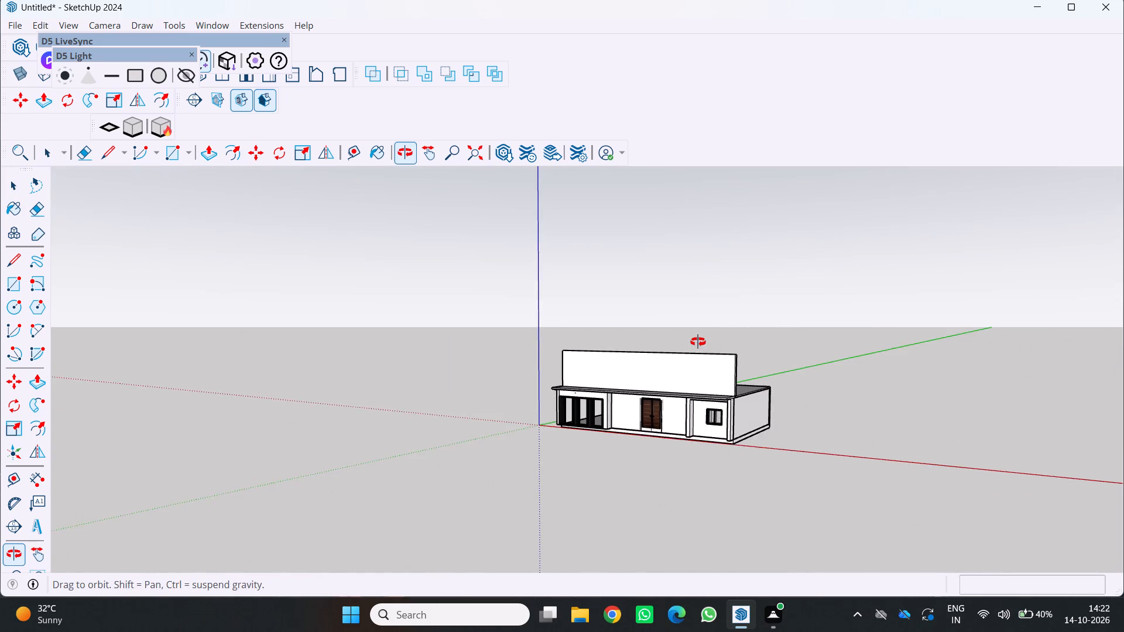
{"action": "middle_click_drag", "start_coordinate": [698, 342], "coordinate": [697, 345]}
{"action": "scroll", "coordinate": [698, 342], "scroll_direction": "down", "scroll_amount": 3}
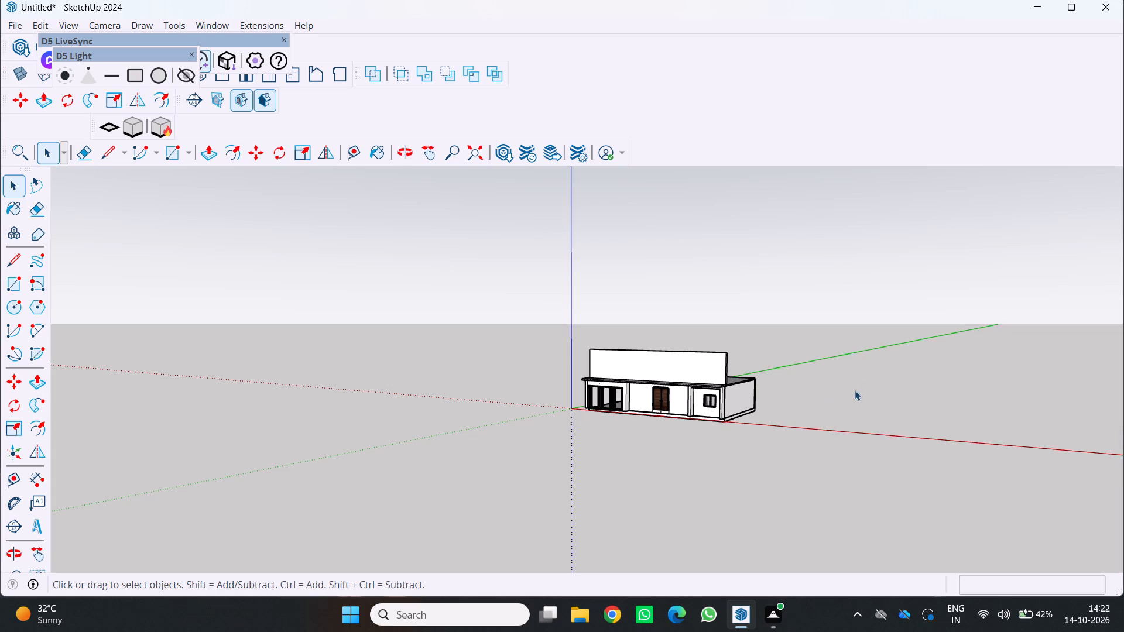
{"action": "middle_click_drag", "start_coordinate": [571, 369], "coordinate": [518, 428]}
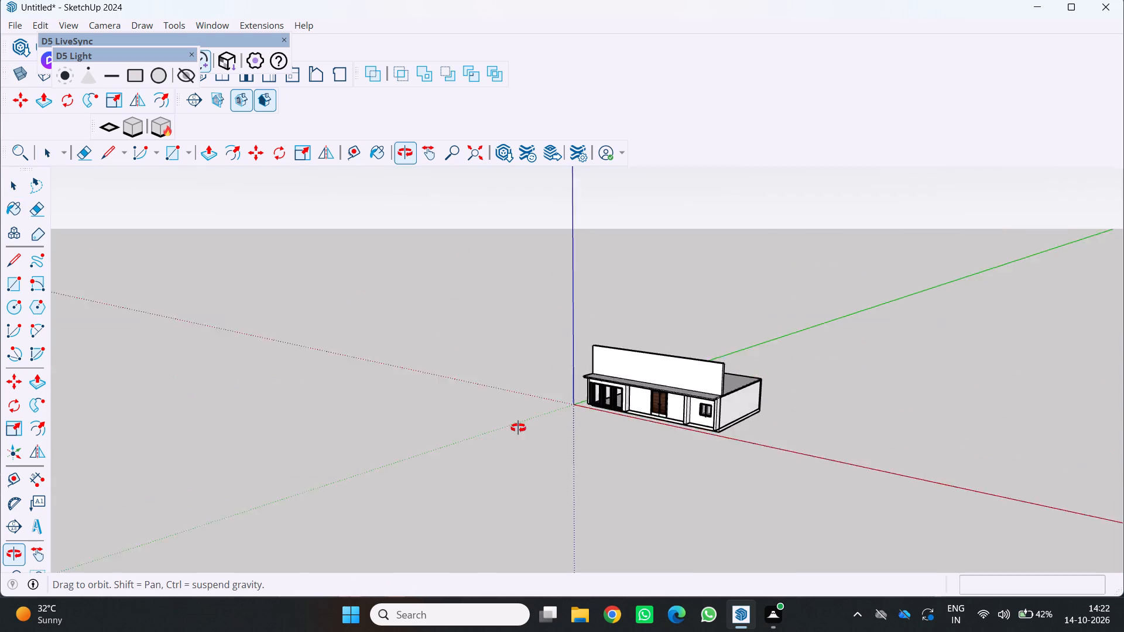
{"action": "middle_click_drag", "start_coordinate": [518, 428], "coordinate": [466, 463]}
{"action": "scroll", "coordinate": [777, 465], "scroll_direction": "up", "scroll_amount": 3}
{"action": "scroll", "coordinate": [739, 437], "scroll_direction": "up", "scroll_amount": 4}
{"action": "middle_click_drag", "start_coordinate": [698, 432], "coordinate": [738, 494]}
{"action": "scroll", "coordinate": [718, 455], "scroll_direction": "up", "scroll_amount": 1}
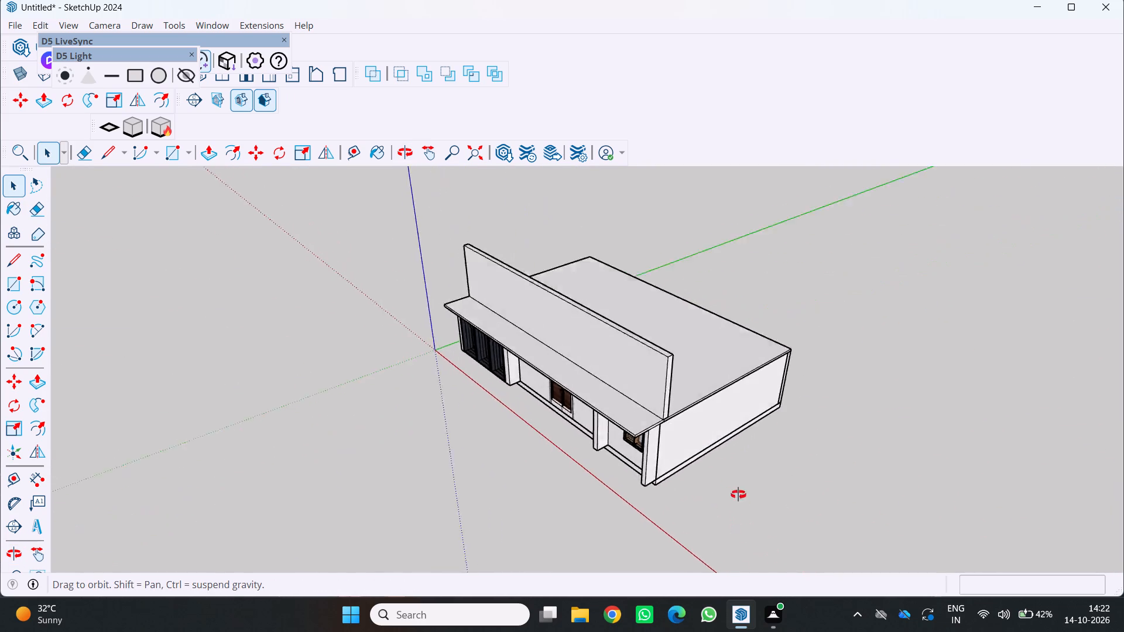
Examine the house's roof slab and front parapet from the side, the rear and above.
{"action": "middle_click_drag", "start_coordinate": [738, 494], "coordinate": [931, 514]}
{"action": "scroll", "coordinate": [237, 445], "scroll_direction": "down", "scroll_amount": 4}
{"action": "middle_click_drag", "start_coordinate": [277, 412], "coordinate": [649, 308]}
{"action": "scroll", "coordinate": [496, 590], "scroll_direction": "up", "scroll_amount": 3}
{"action": "scroll", "coordinate": [486, 501], "scroll_direction": "down", "scroll_amount": 1}
{"action": "scroll", "coordinate": [486, 501], "scroll_direction": "up", "scroll_amount": 1}
{"action": "middle_click_drag", "start_coordinate": [486, 501], "coordinate": [653, 399]}
{"action": "scroll", "coordinate": [663, 393], "scroll_direction": "up", "scroll_amount": 3}
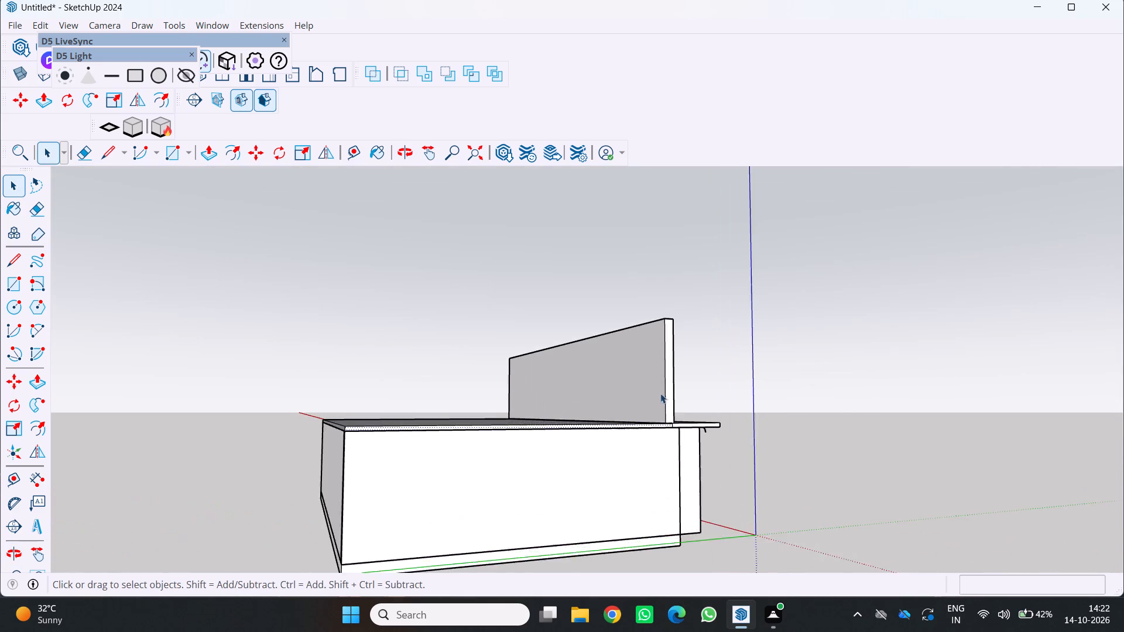
{"action": "scroll", "coordinate": [660, 393], "scroll_direction": "up", "scroll_amount": 4}
{"action": "scroll", "coordinate": [627, 400], "scroll_direction": "down", "scroll_amount": 8}
{"action": "middle_click_drag", "start_coordinate": [625, 400], "coordinate": [815, 476]}
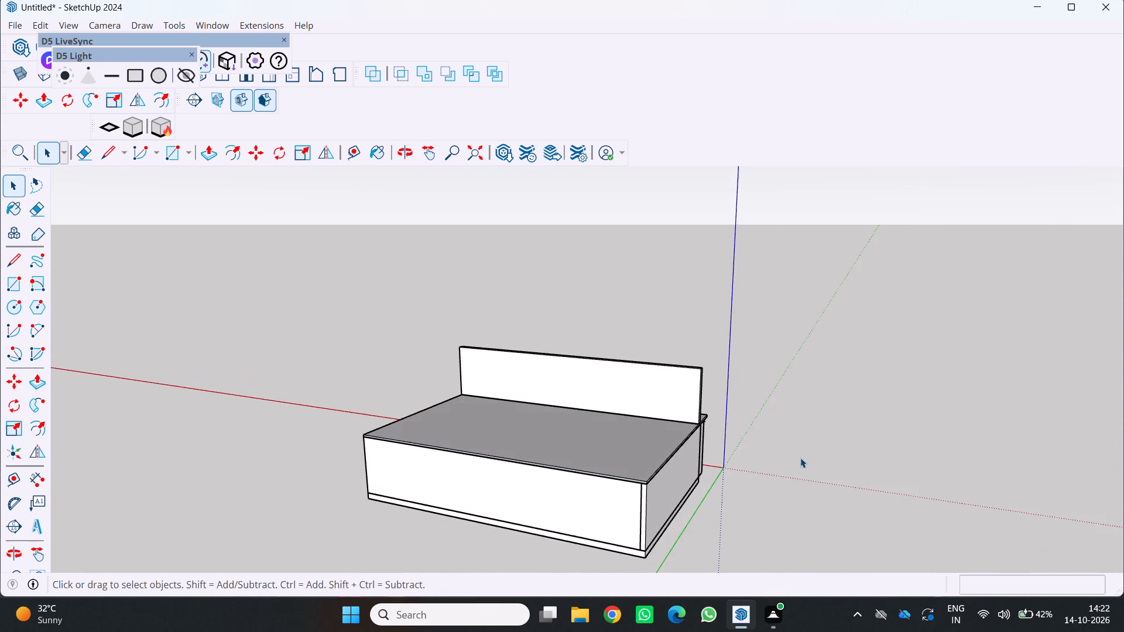
{"action": "scroll", "coordinate": [775, 440], "scroll_direction": "up", "scroll_amount": 3}
{"action": "middle_click_drag", "start_coordinate": [712, 438], "coordinate": [813, 487]}
{"action": "middle_click", "coordinate": [813, 487]}
Draw a 9" wide rectangle on the roof slab along its full side edge, from the front parapet's base corner to the rear edge.
{"action": "scroll", "coordinate": [777, 461], "scroll_direction": "down", "scroll_amount": 5}
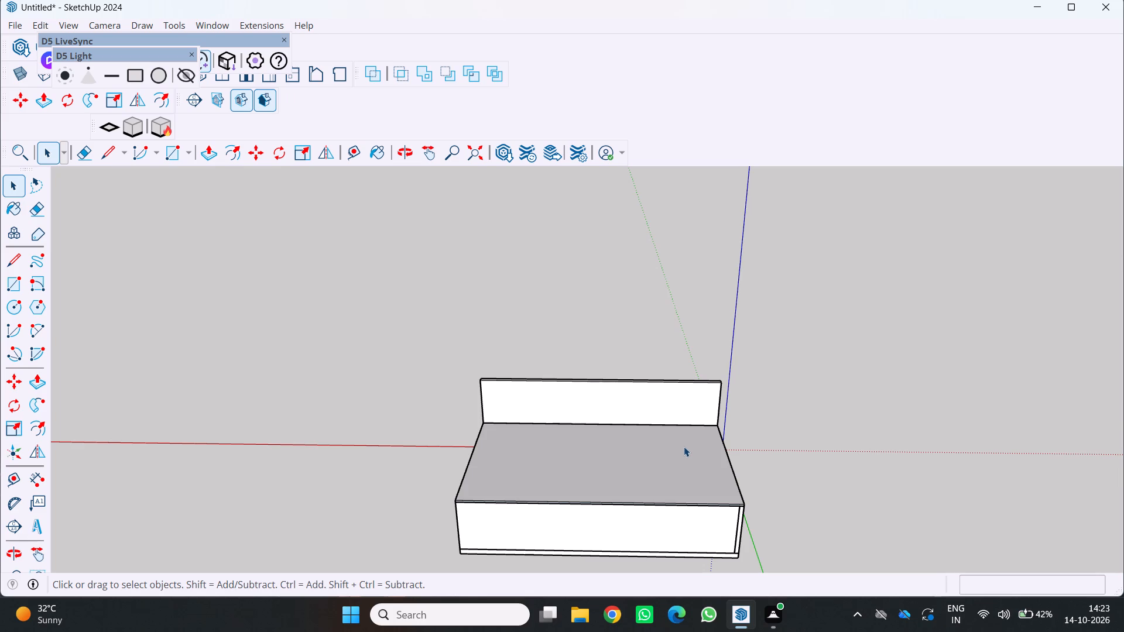
{"action": "scroll", "coordinate": [569, 445], "scroll_direction": "down", "scroll_amount": 2}
{"action": "middle_click_drag", "start_coordinate": [576, 435], "coordinate": [594, 446]}
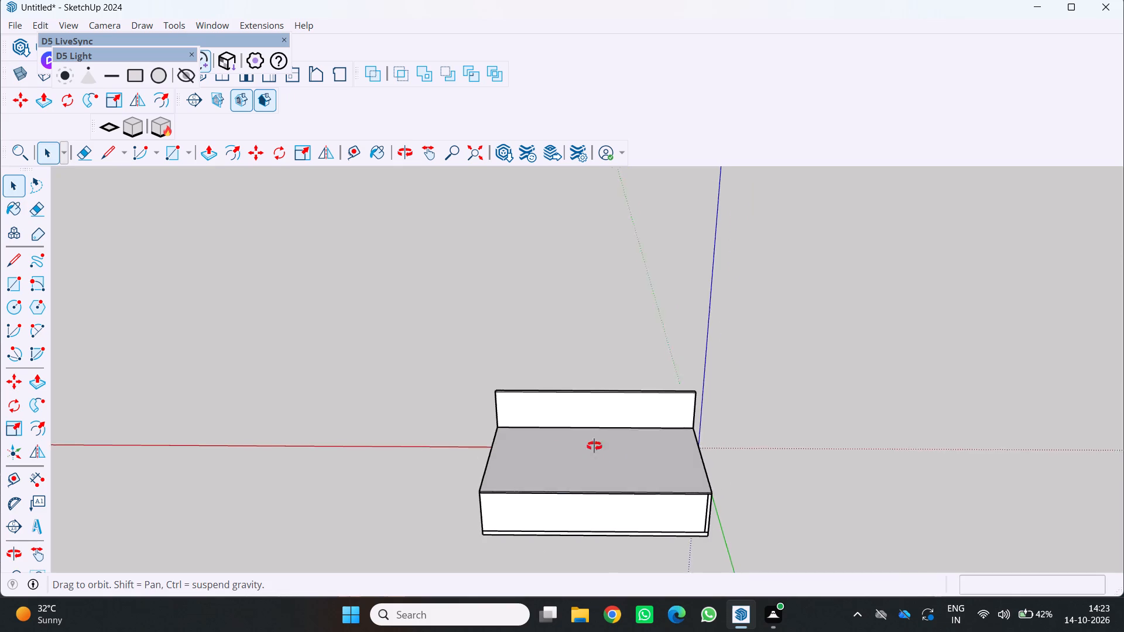
{"action": "middle_click_drag", "start_coordinate": [594, 446], "coordinate": [618, 485]}
{"action": "scroll", "coordinate": [619, 485], "scroll_direction": "up", "scroll_amount": 11}
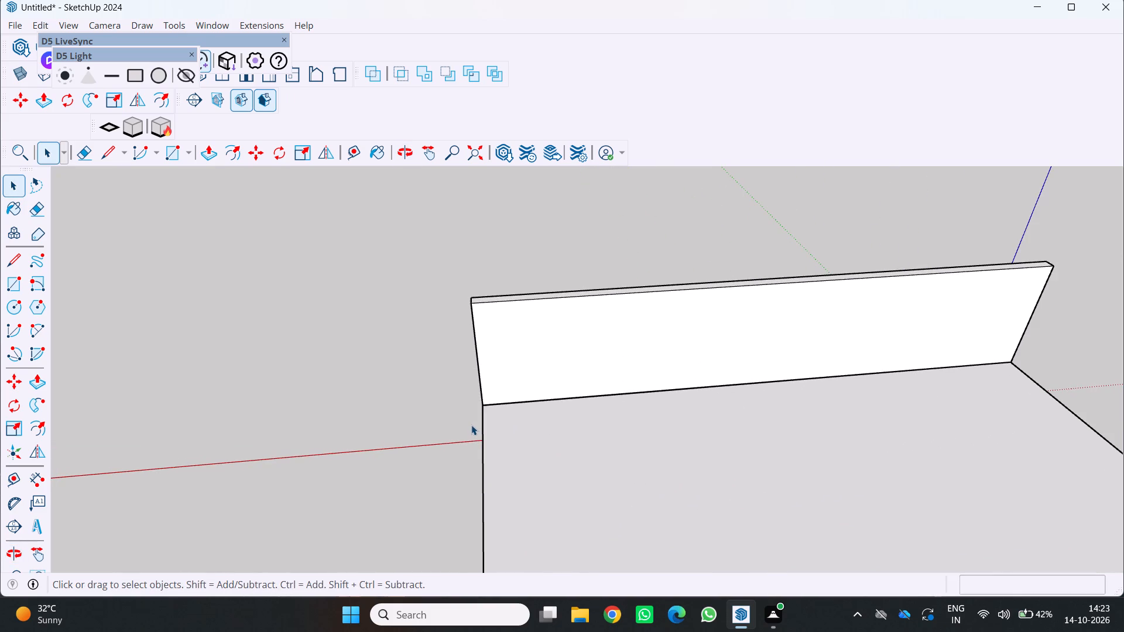
{"action": "key", "text": "r"}
{"action": "scroll", "coordinate": [507, 401], "scroll_direction": "up", "scroll_amount": 4}
{"action": "scroll", "coordinate": [451, 423], "scroll_direction": "up", "scroll_amount": 6}
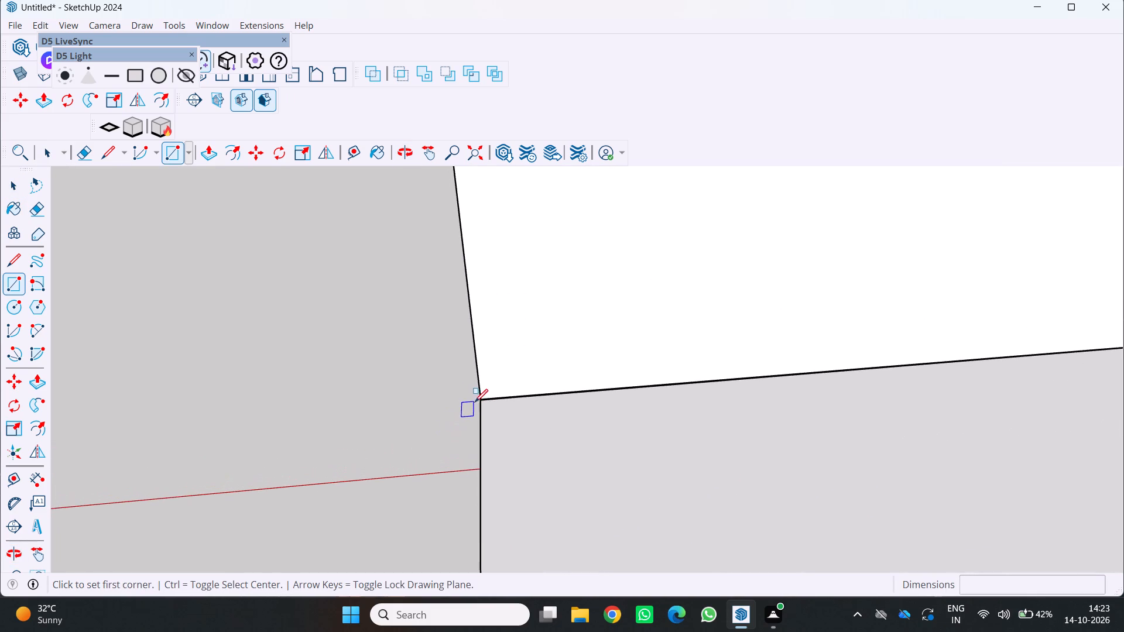
{"action": "left_click", "coordinate": [485, 401]}
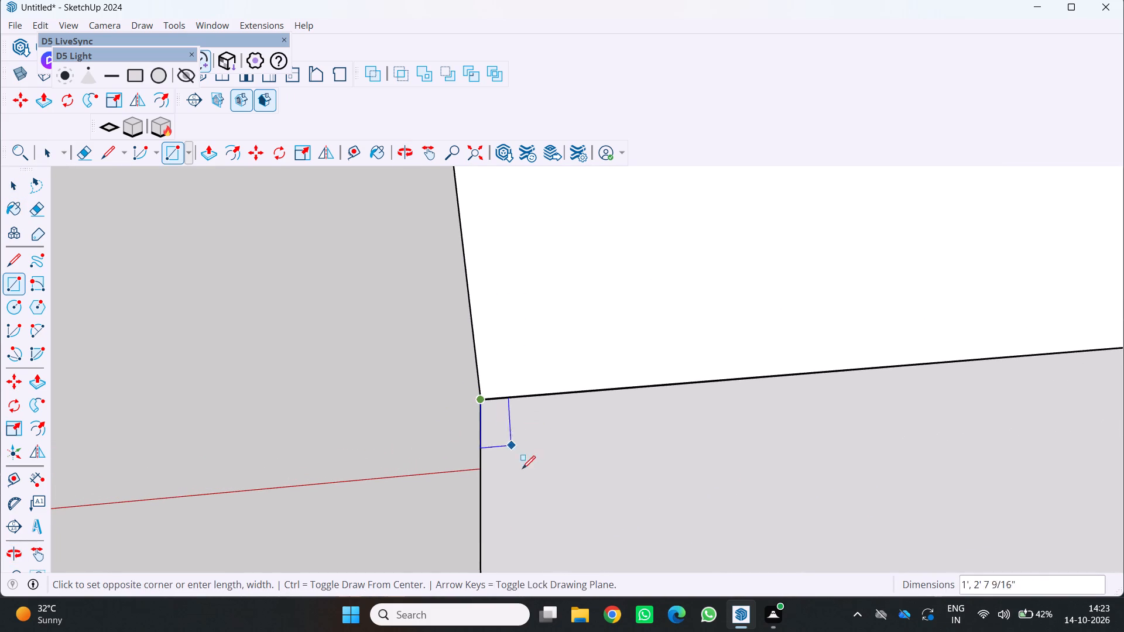
{"action": "scroll", "coordinate": [526, 479], "scroll_direction": "down", "scroll_amount": 18}
{"action": "middle_click_drag", "start_coordinate": [505, 489], "coordinate": [508, 341]}
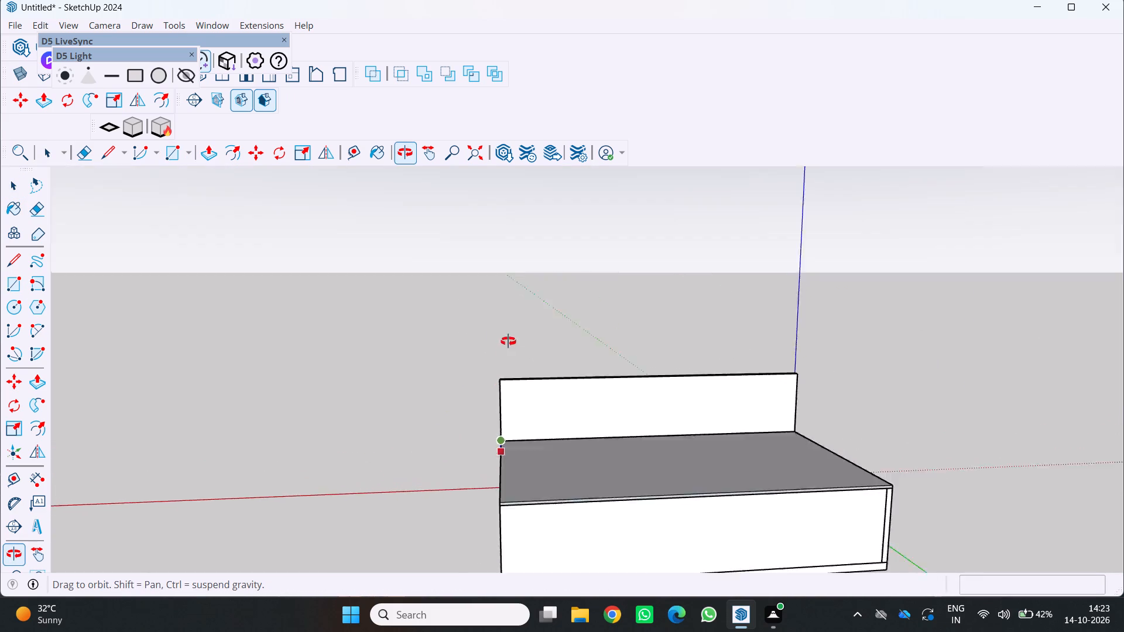
{"action": "middle_click_drag", "start_coordinate": [508, 341], "coordinate": [507, 372]}
{"action": "scroll", "coordinate": [501, 490], "scroll_direction": "down", "scroll_amount": 1}
{"action": "scroll", "coordinate": [506, 499], "scroll_direction": "up", "scroll_amount": 12}
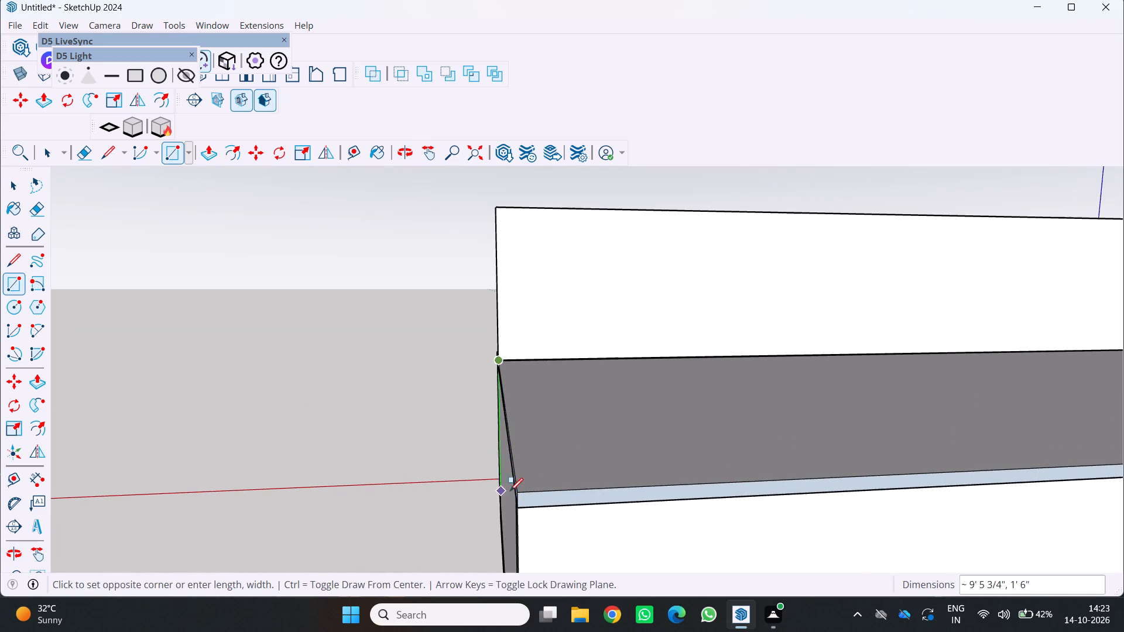
{"action": "scroll", "coordinate": [506, 492], "scroll_direction": "up", "scroll_amount": 8}
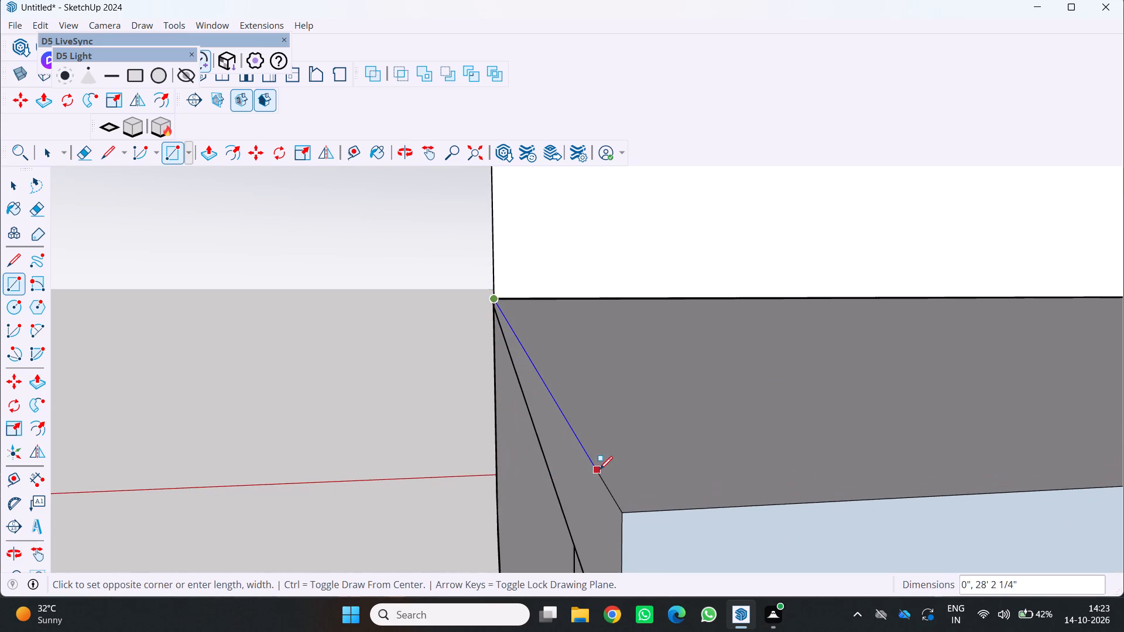
{"action": "left_click", "coordinate": [624, 510]}
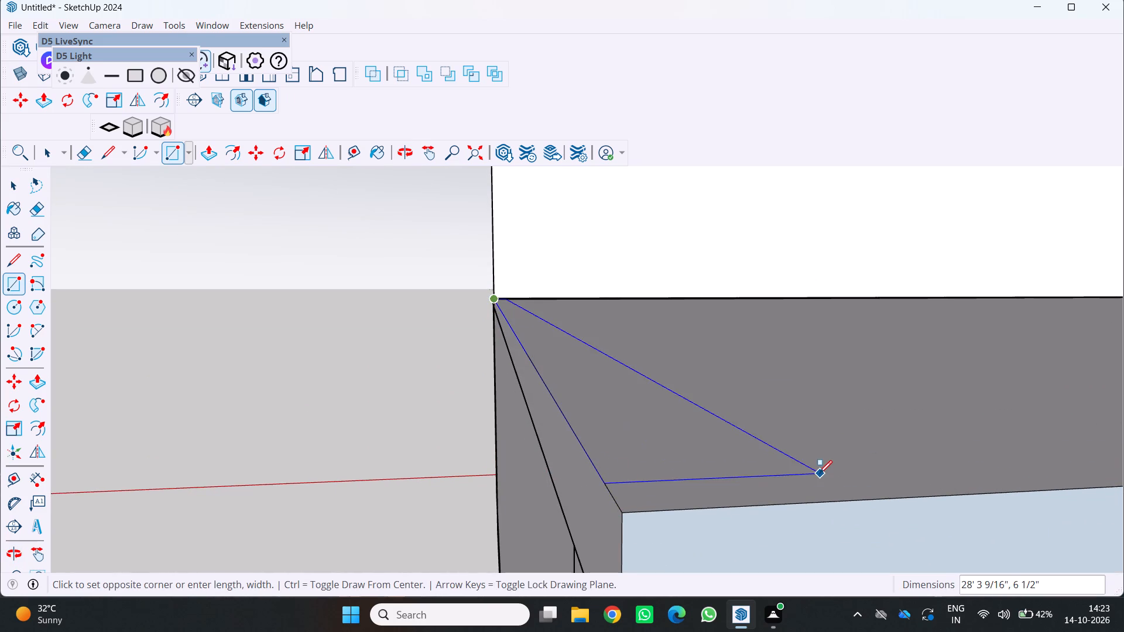
{"action": "left_click", "coordinate": [804, 505]}
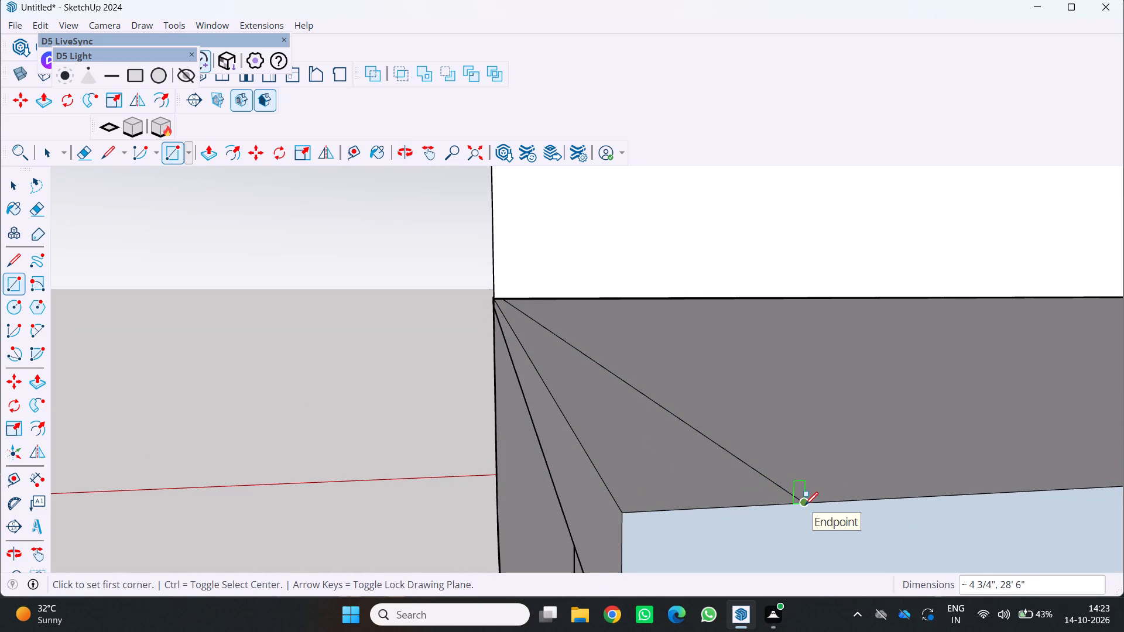
{"action": "key", "text": "9"}
{"action": "key", "text": "Return"}
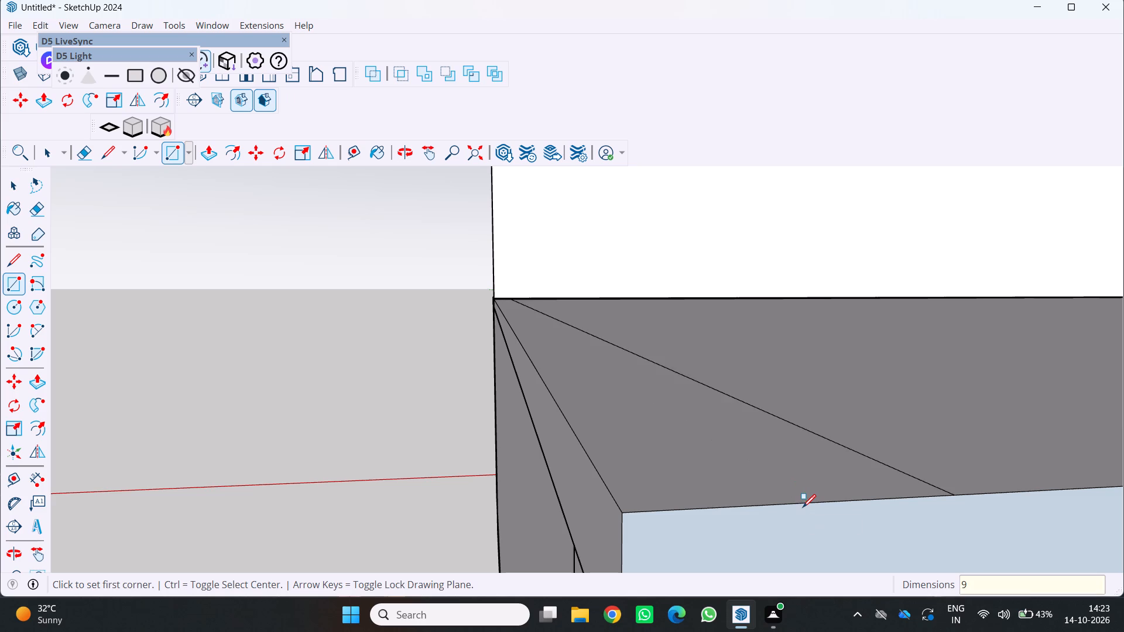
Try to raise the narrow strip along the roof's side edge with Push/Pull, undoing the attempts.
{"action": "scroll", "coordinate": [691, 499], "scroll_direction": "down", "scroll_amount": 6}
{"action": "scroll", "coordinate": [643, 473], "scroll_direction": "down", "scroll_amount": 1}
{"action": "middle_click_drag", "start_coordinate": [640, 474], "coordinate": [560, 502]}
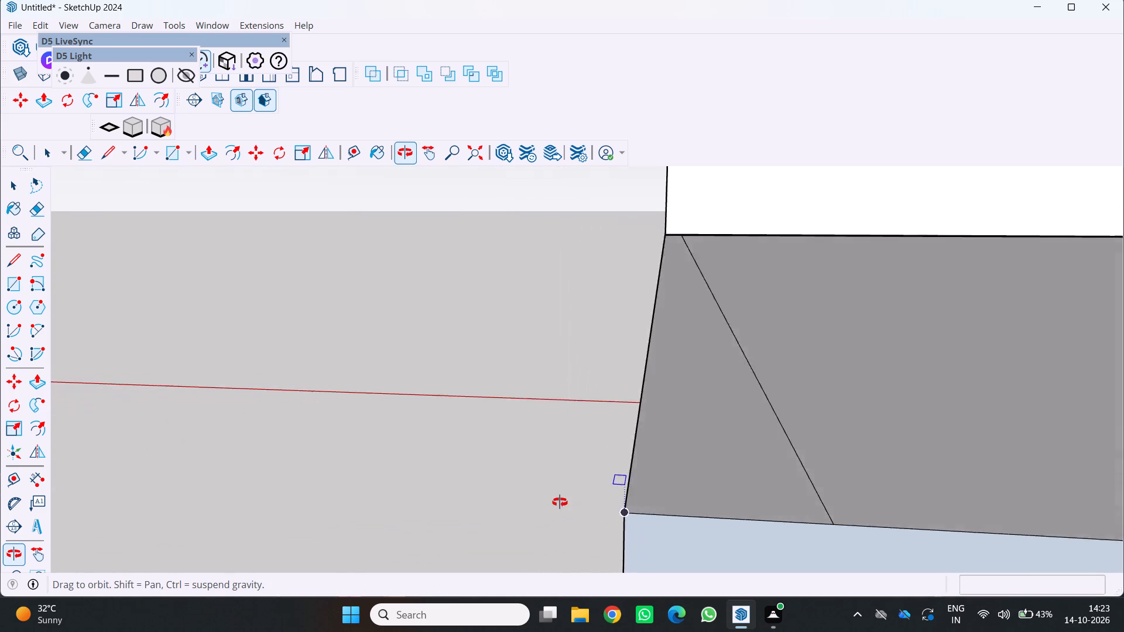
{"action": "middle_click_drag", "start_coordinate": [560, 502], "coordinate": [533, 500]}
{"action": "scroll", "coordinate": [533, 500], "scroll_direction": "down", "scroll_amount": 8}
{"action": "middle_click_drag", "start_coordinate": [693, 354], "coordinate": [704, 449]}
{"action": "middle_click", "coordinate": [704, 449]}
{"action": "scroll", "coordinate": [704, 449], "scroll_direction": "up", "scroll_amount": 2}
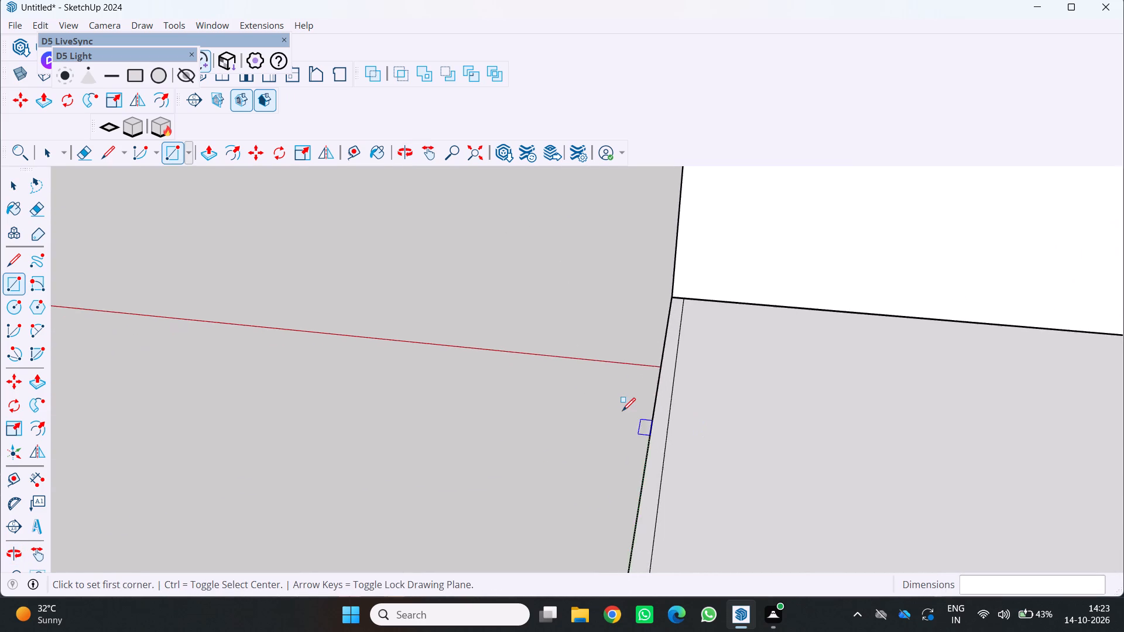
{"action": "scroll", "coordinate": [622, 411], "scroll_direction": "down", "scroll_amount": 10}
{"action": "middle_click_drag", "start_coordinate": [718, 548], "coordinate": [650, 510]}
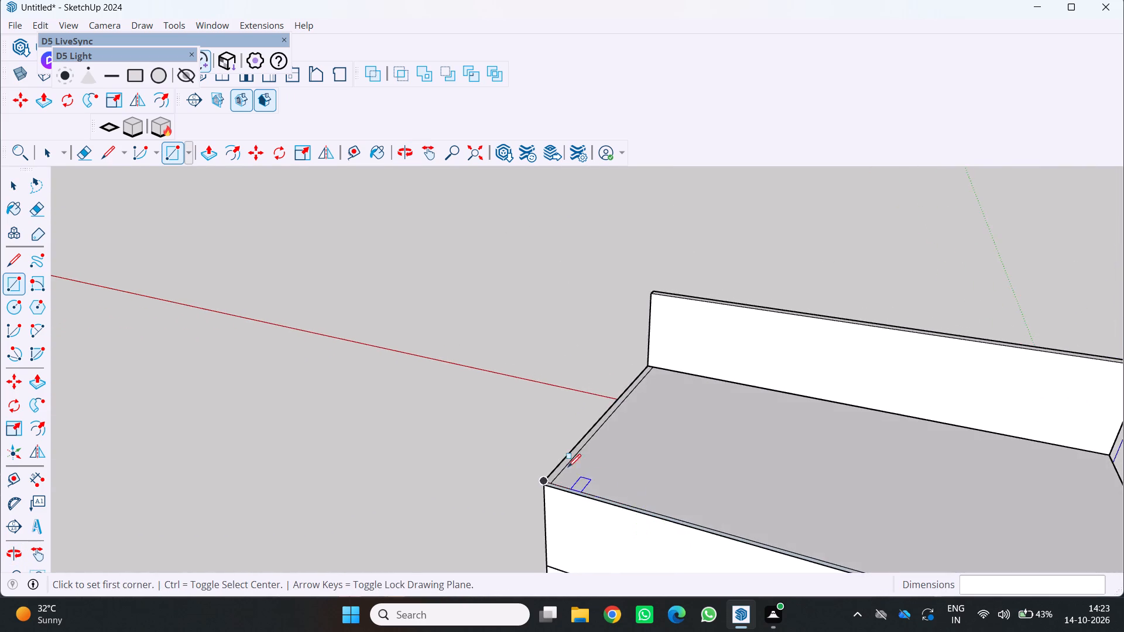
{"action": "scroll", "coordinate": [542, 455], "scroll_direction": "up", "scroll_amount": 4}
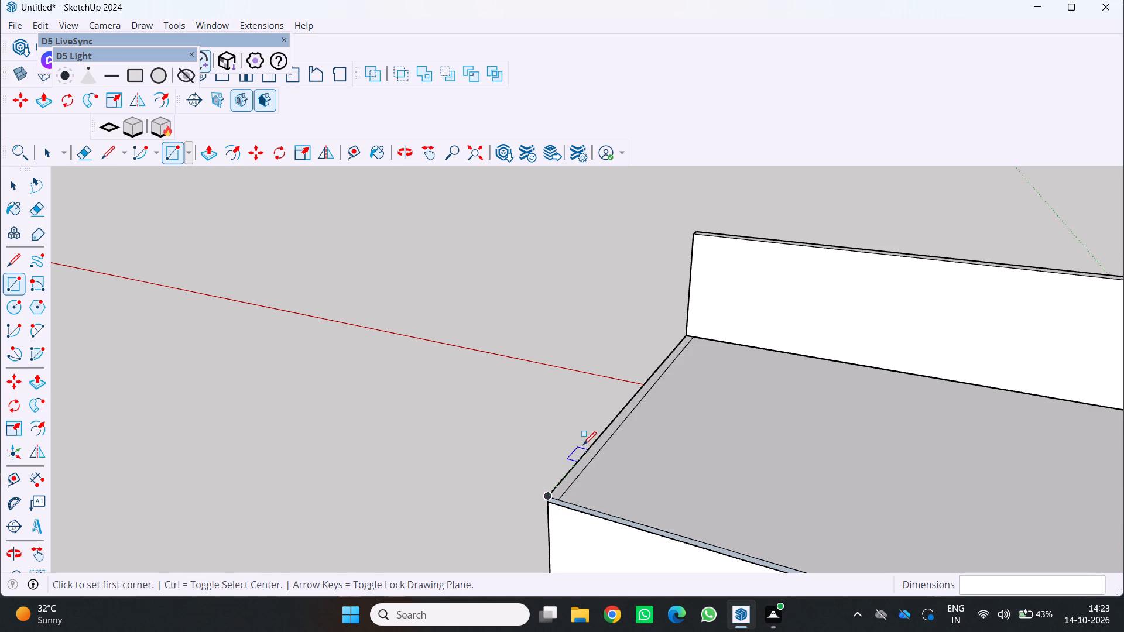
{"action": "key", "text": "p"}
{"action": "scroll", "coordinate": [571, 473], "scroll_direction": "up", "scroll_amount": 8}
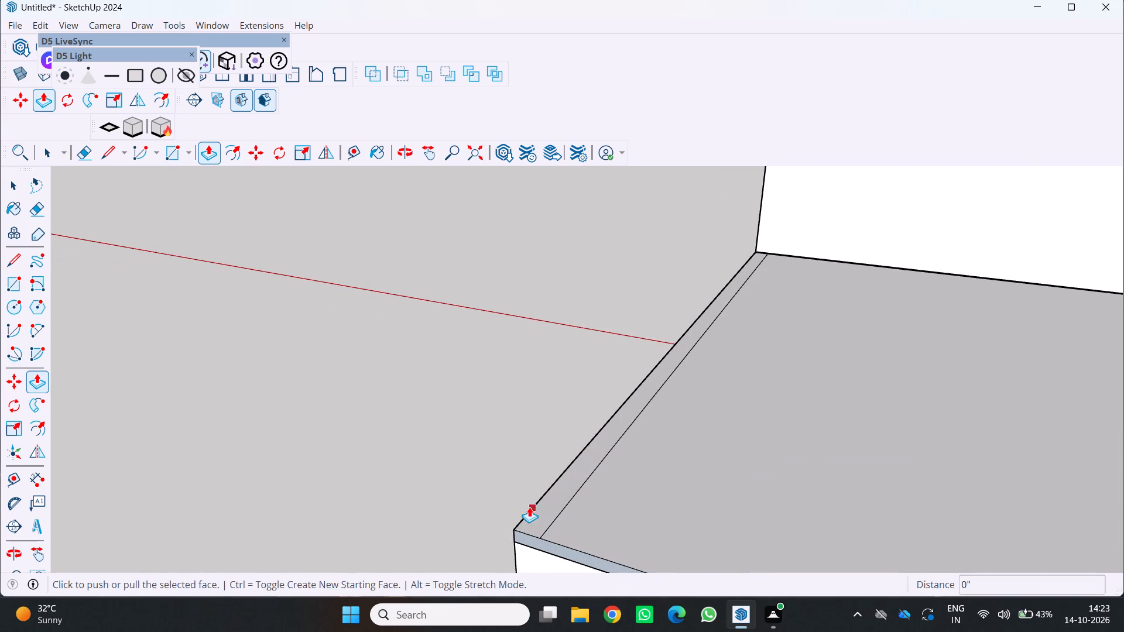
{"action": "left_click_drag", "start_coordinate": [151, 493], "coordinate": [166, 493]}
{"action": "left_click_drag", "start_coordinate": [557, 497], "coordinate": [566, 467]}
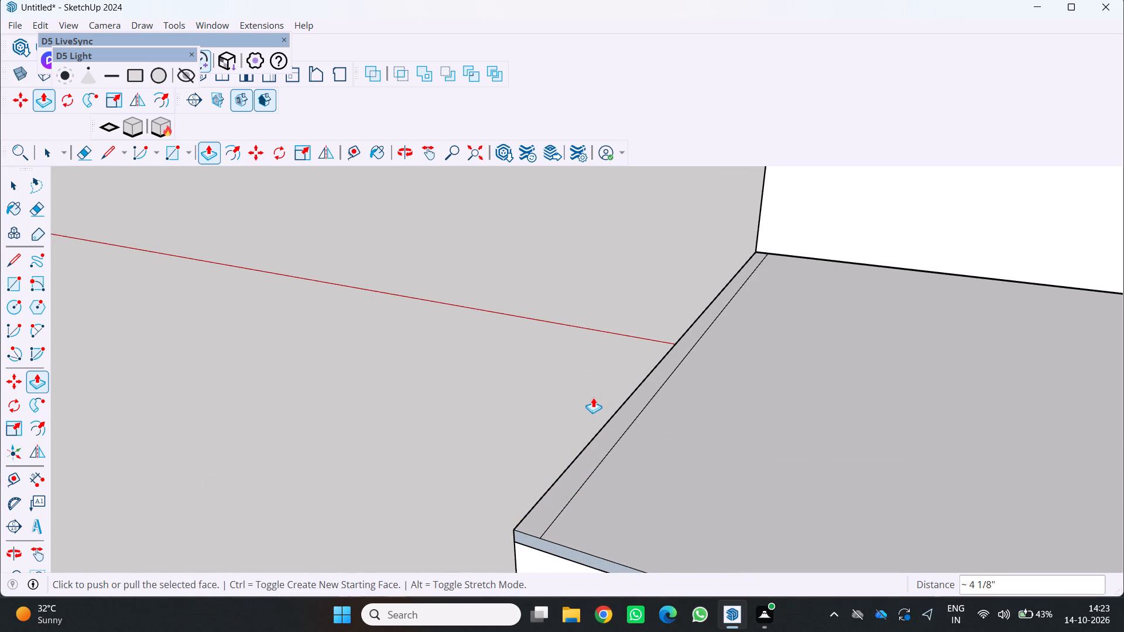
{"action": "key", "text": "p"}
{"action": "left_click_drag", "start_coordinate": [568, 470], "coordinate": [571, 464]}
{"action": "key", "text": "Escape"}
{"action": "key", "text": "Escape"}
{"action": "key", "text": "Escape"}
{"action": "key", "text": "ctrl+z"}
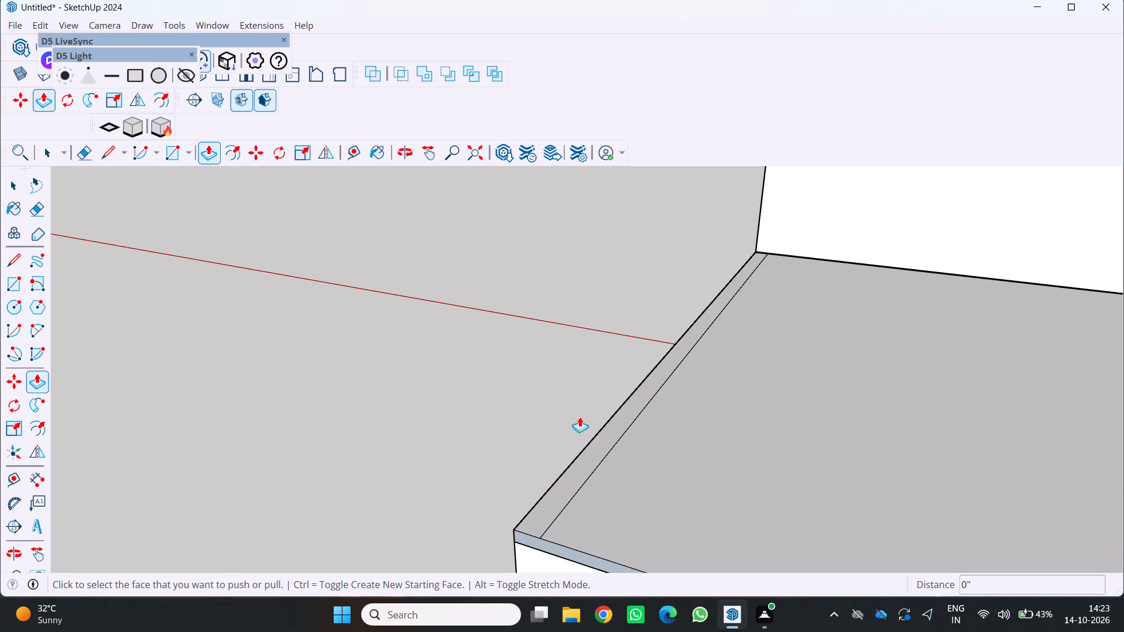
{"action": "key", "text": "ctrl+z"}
Push/Pull the 9" strip along the roof's side edge up 10' to form a side parapet wall.
{"action": "left_click", "coordinate": [614, 423]}
{"action": "scroll", "coordinate": [615, 358], "scroll_direction": "down", "scroll_amount": 6}
{"action": "scroll", "coordinate": [653, 199], "scroll_direction": "down", "scroll_amount": 5}
{"action": "middle_click_drag", "start_coordinate": [662, 202], "coordinate": [830, 317]}
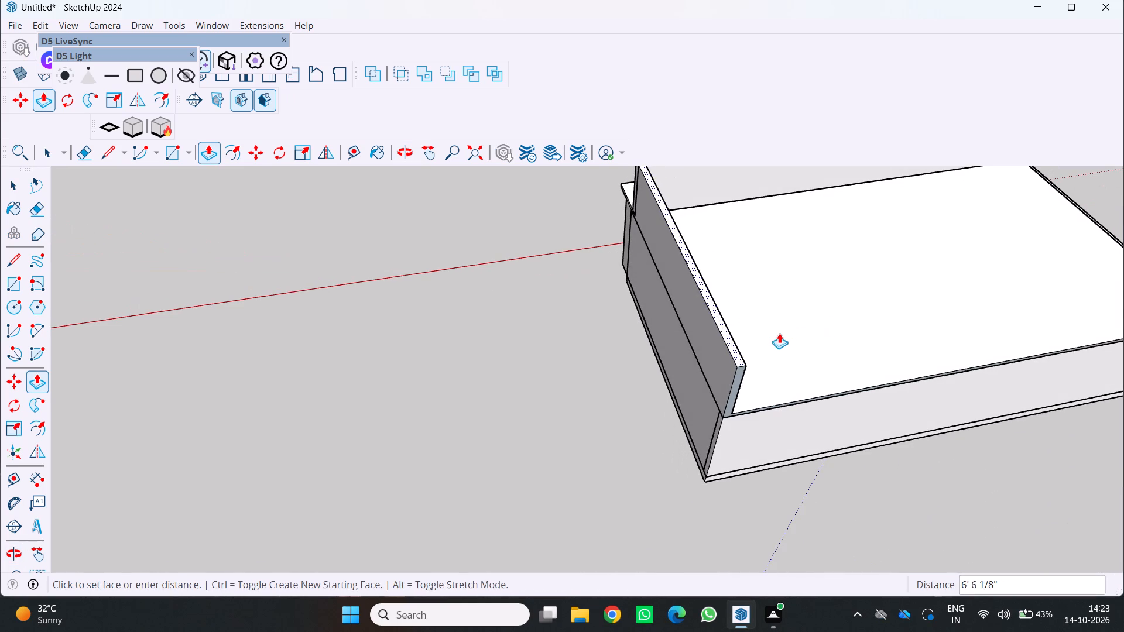
{"action": "type", "text": "10'"}
{"action": "key", "text": "Return"}
Reverse the back-facing rear end face of the side parapet, together with the connected thin rear face of the roof slab.
{"action": "scroll", "coordinate": [852, 276], "scroll_direction": "down", "scroll_amount": 4}
{"action": "middle_click_drag", "start_coordinate": [787, 335], "coordinate": [647, 276]}
{"action": "scroll", "coordinate": [725, 309], "scroll_direction": "up", "scroll_amount": 1}
{"action": "scroll", "coordinate": [633, 276], "scroll_direction": "down", "scroll_amount": 4}
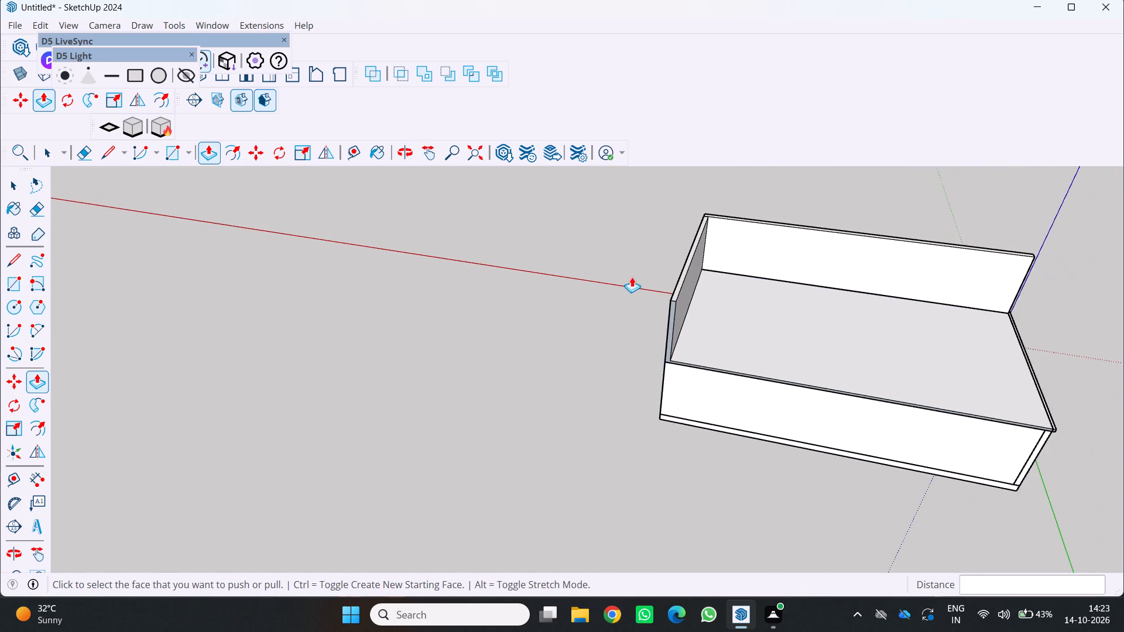
{"action": "scroll", "coordinate": [660, 339], "scroll_direction": "up", "scroll_amount": 1}
{"action": "key", "text": "space"}
{"action": "key", "text": "space"}
{"action": "scroll", "coordinate": [691, 356], "scroll_direction": "up", "scroll_amount": 7}
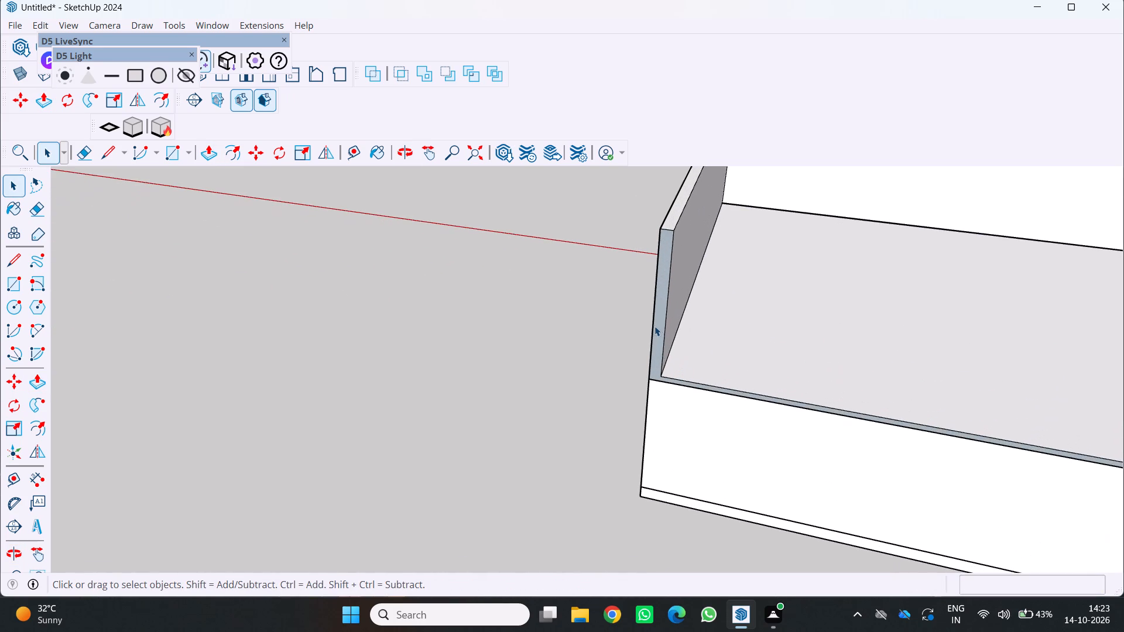
{"action": "left_click", "coordinate": [654, 326]}
{"action": "right_click", "coordinate": [654, 326]}
{"action": "left_click", "coordinate": [606, 399]}
{"action": "left_click", "coordinate": [668, 294]}
{"action": "left_click", "coordinate": [666, 287]}
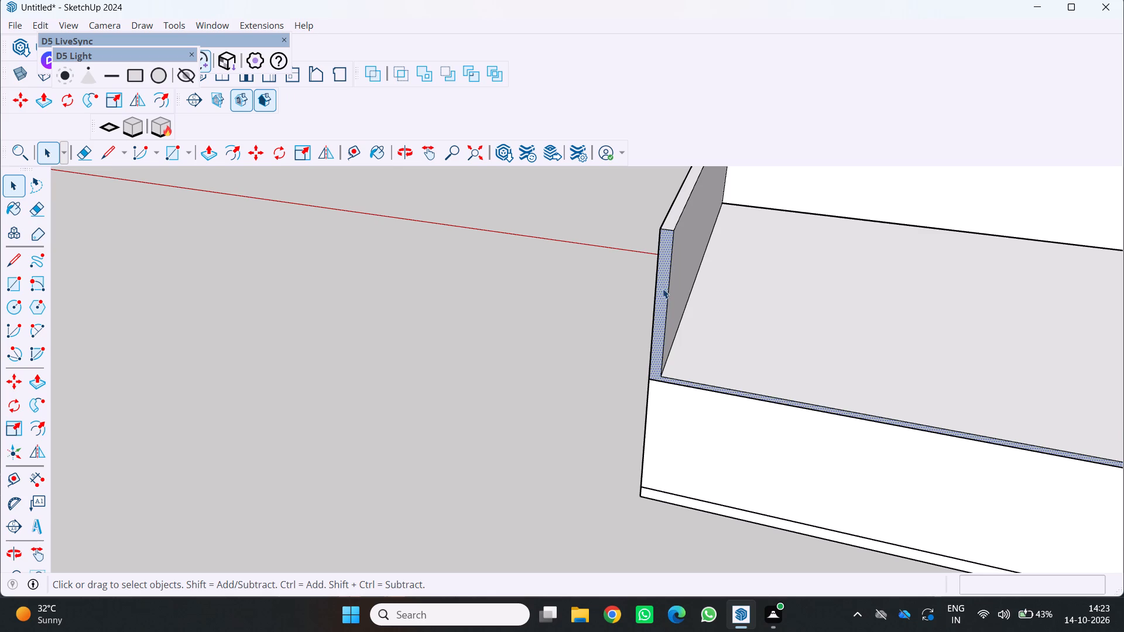
{"action": "right_click", "coordinate": [663, 291]}
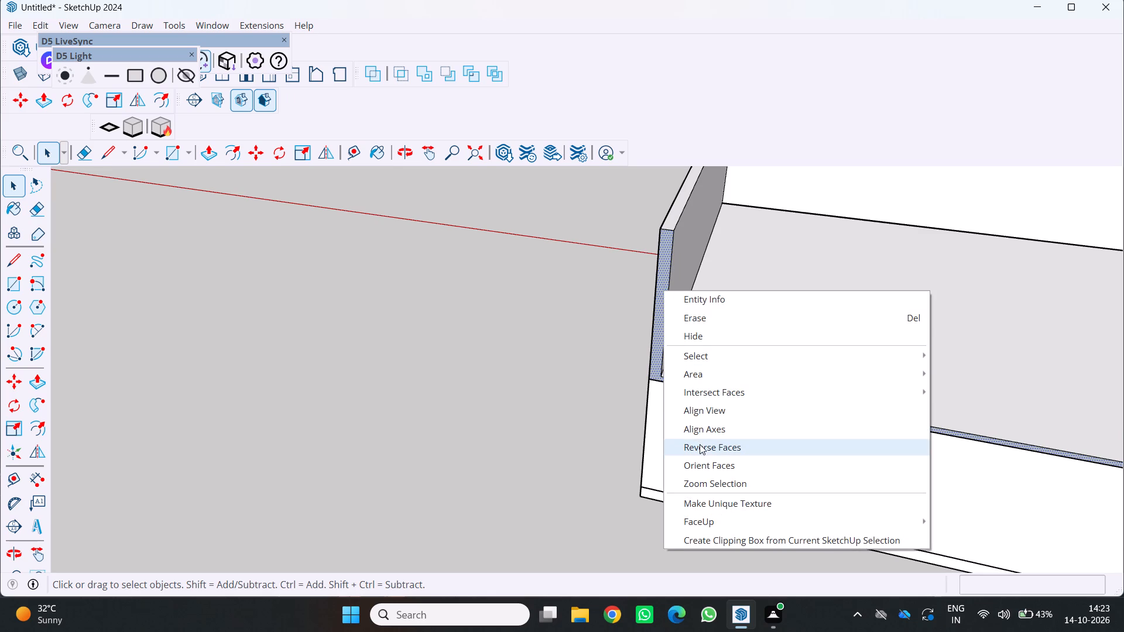
{"action": "left_click", "coordinate": [700, 444]}
Examine the side parapet from the rear and opposite side, and the projecting slab edge's front corner on the side without a parapet.
{"action": "scroll", "coordinate": [688, 430], "scroll_direction": "down", "scroll_amount": 6}
{"action": "middle_click_drag", "start_coordinate": [683, 415], "coordinate": [692, 332]}
{"action": "scroll", "coordinate": [694, 324], "scroll_direction": "down", "scroll_amount": 7}
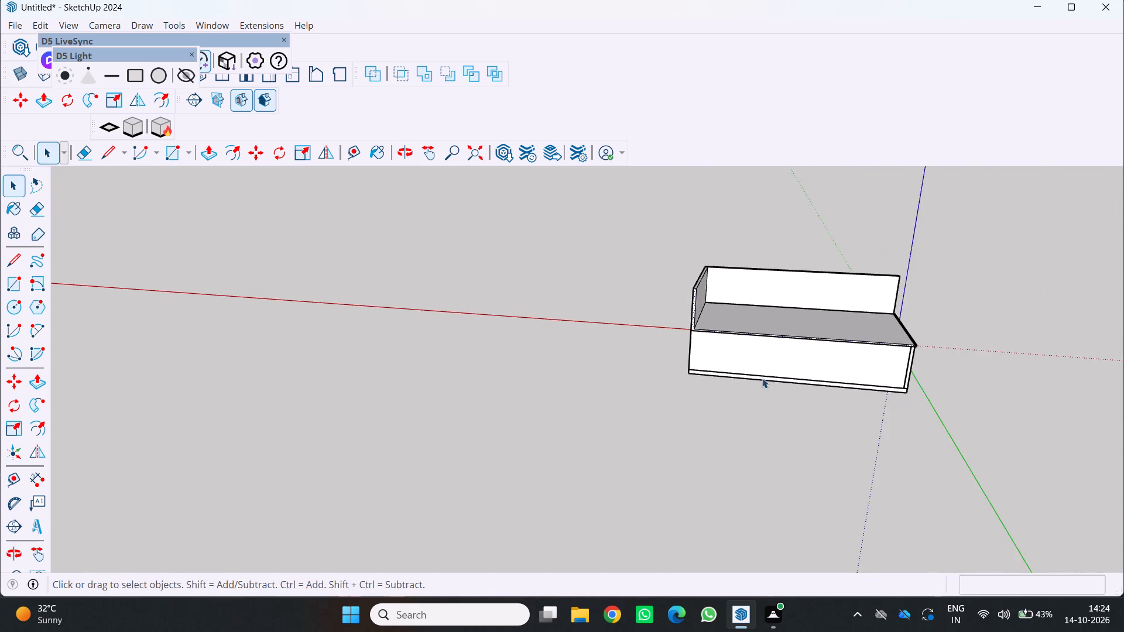
{"action": "middle_click_drag", "start_coordinate": [762, 378], "coordinate": [397, 377]}
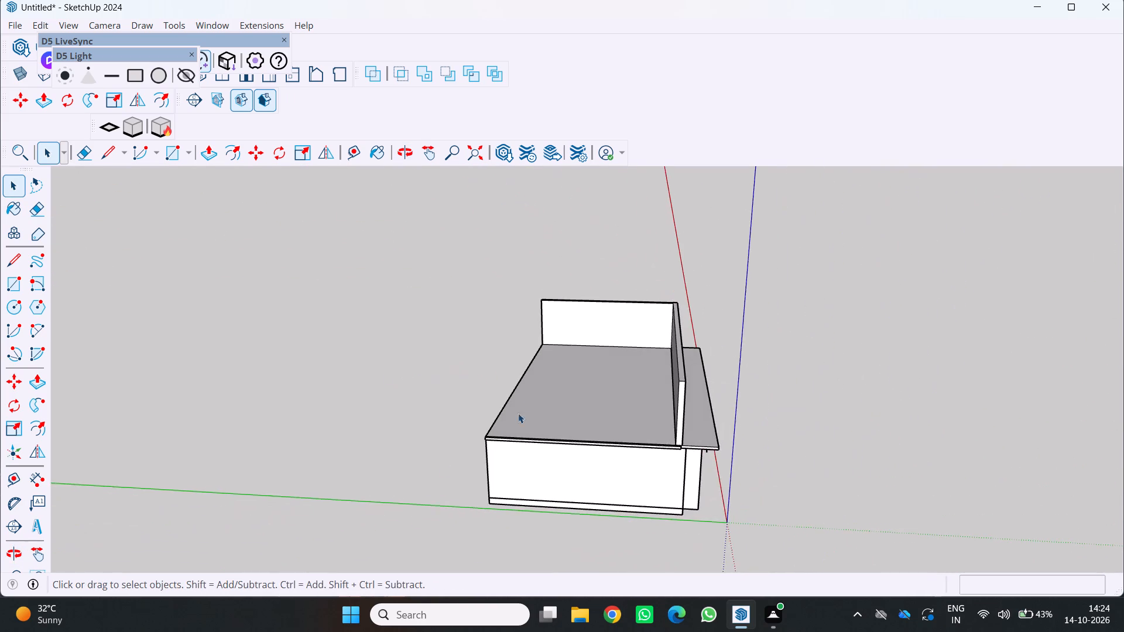
{"action": "scroll", "coordinate": [509, 420], "scroll_direction": "up", "scroll_amount": 1}
{"action": "scroll", "coordinate": [478, 499], "scroll_direction": "down", "scroll_amount": 4}
{"action": "middle_click_drag", "start_coordinate": [476, 496], "coordinate": [575, 470]}
{"action": "middle_click", "coordinate": [577, 469]}
{"action": "middle_click", "coordinate": [577, 469]}
{"action": "scroll", "coordinate": [639, 462], "scroll_direction": "up", "scroll_amount": 4}
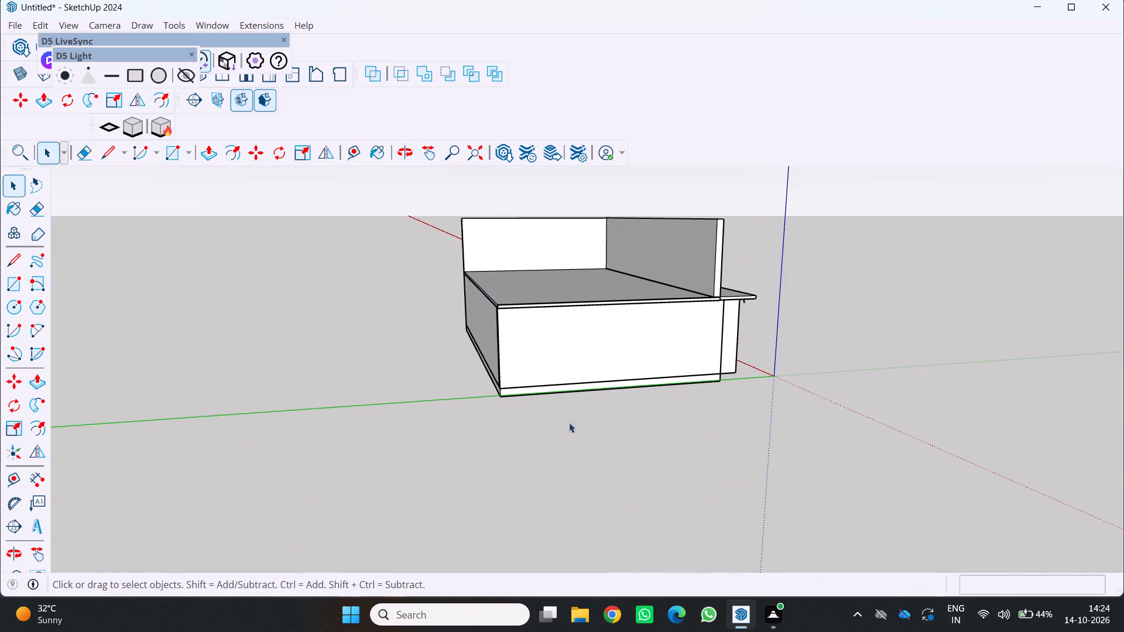
{"action": "middle_click_drag", "start_coordinate": [534, 400], "coordinate": [767, 554]}
{"action": "scroll", "coordinate": [704, 425], "scroll_direction": "up", "scroll_amount": 6}
{"action": "scroll", "coordinate": [726, 310], "scroll_direction": "up", "scroll_amount": 3}
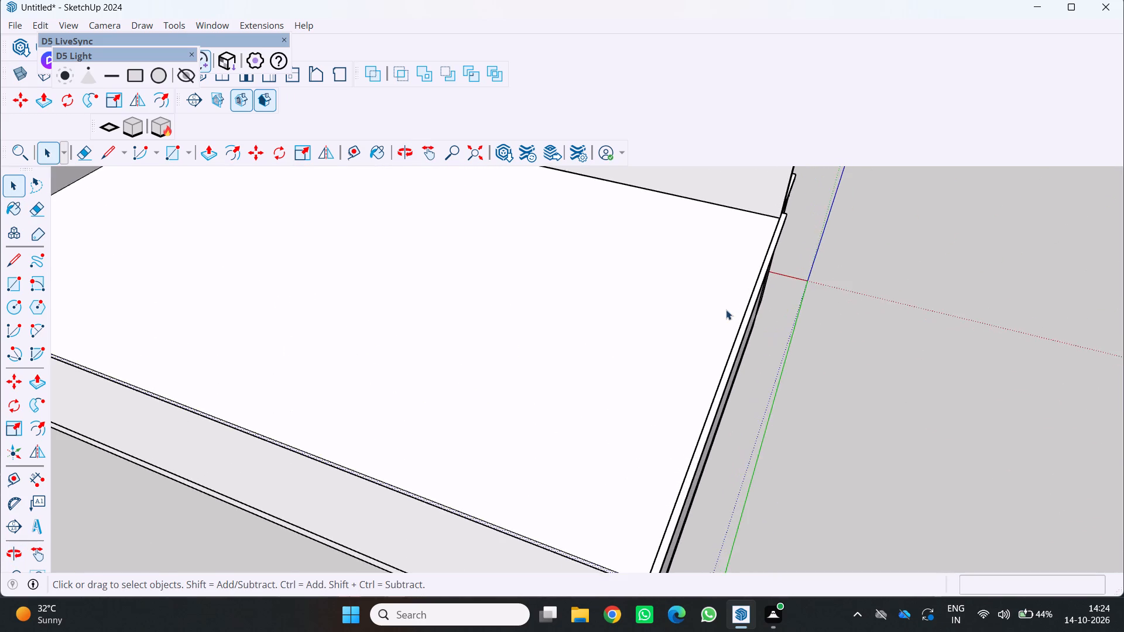
{"action": "scroll", "coordinate": [756, 331], "scroll_direction": "up", "scroll_amount": 2}
{"action": "middle_click_drag", "start_coordinate": [754, 332], "coordinate": [423, 307]}
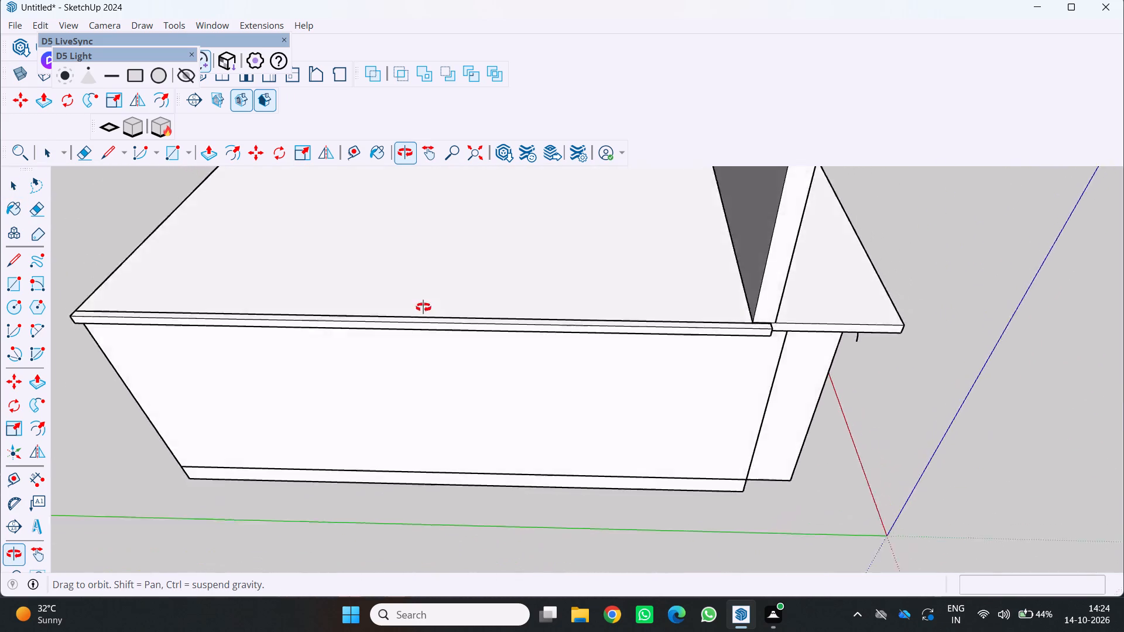
{"action": "middle_click_drag", "start_coordinate": [423, 307], "coordinate": [138, 325]}
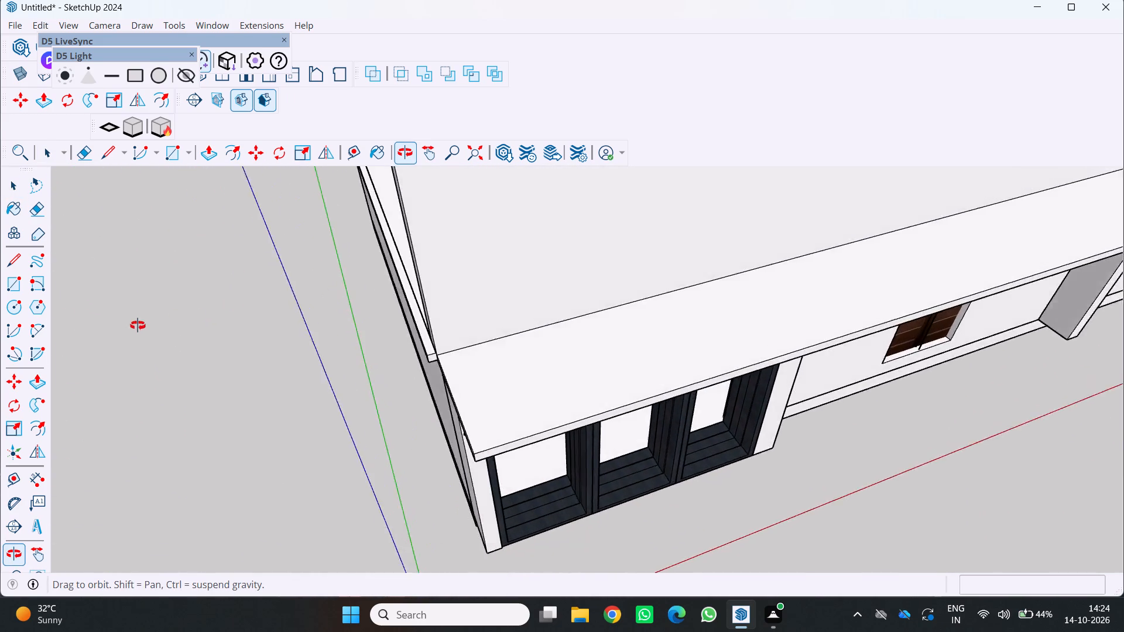
{"action": "middle_click_drag", "start_coordinate": [138, 325], "coordinate": [120, 336]}
{"action": "scroll", "coordinate": [358, 385], "scroll_direction": "up", "scroll_amount": 7}
{"action": "scroll", "coordinate": [408, 382], "scroll_direction": "up", "scroll_amount": 3}
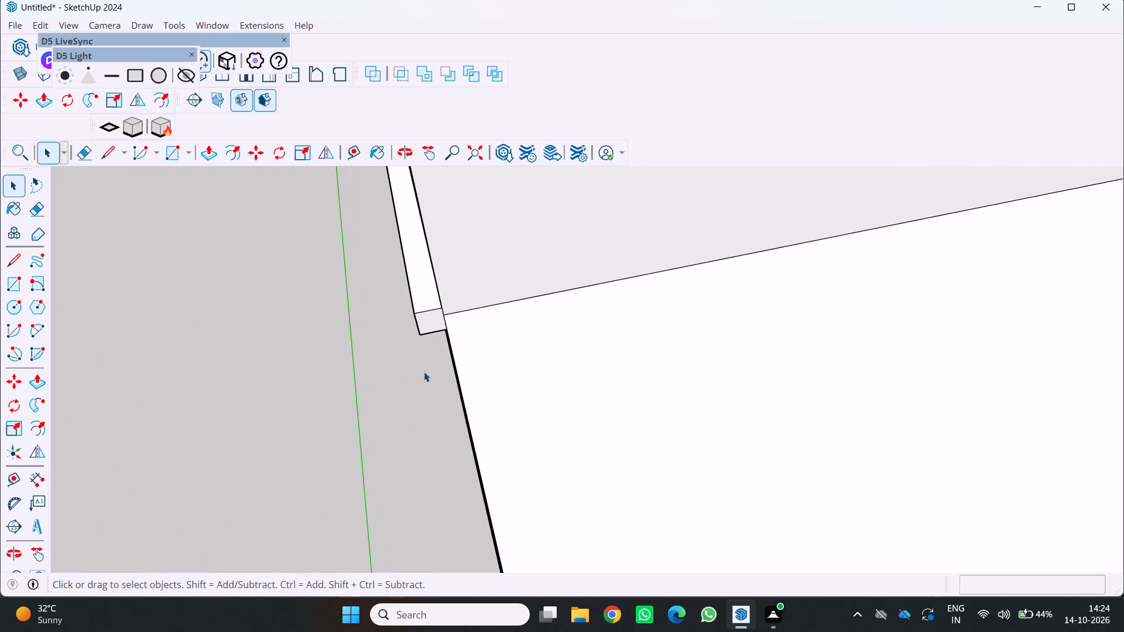
Delete the upper and lower edges at the front end of the projecting slab strip, on the side without a parapet.
{"action": "scroll", "coordinate": [424, 372], "scroll_direction": "up", "scroll_amount": 3}
{"action": "left_click", "coordinate": [405, 283]}
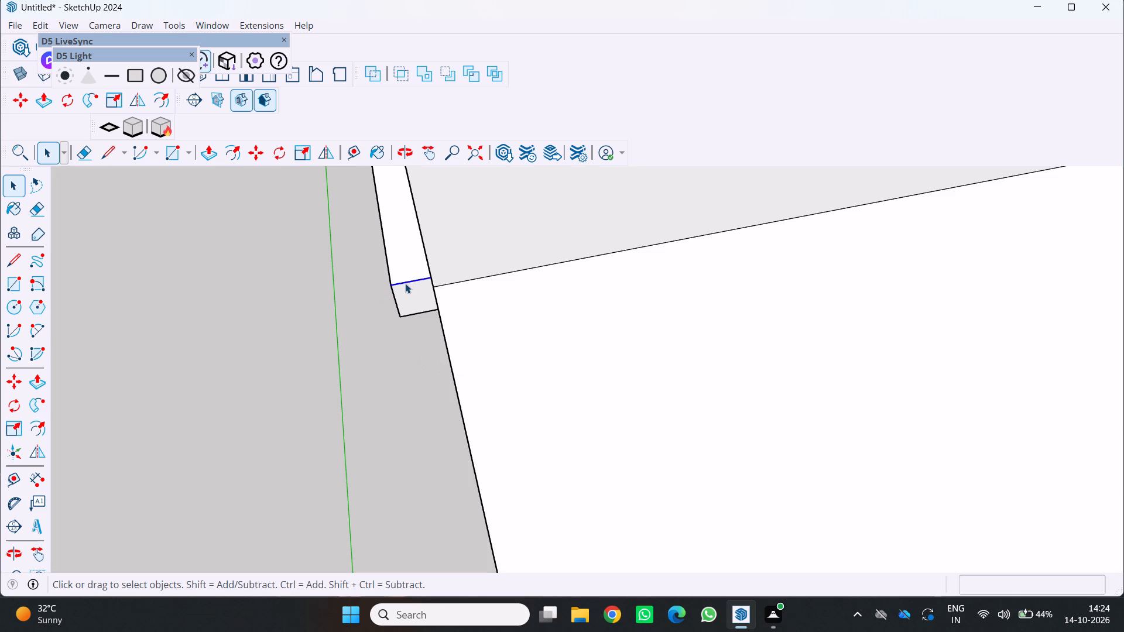
{"action": "key", "text": "Delete"}
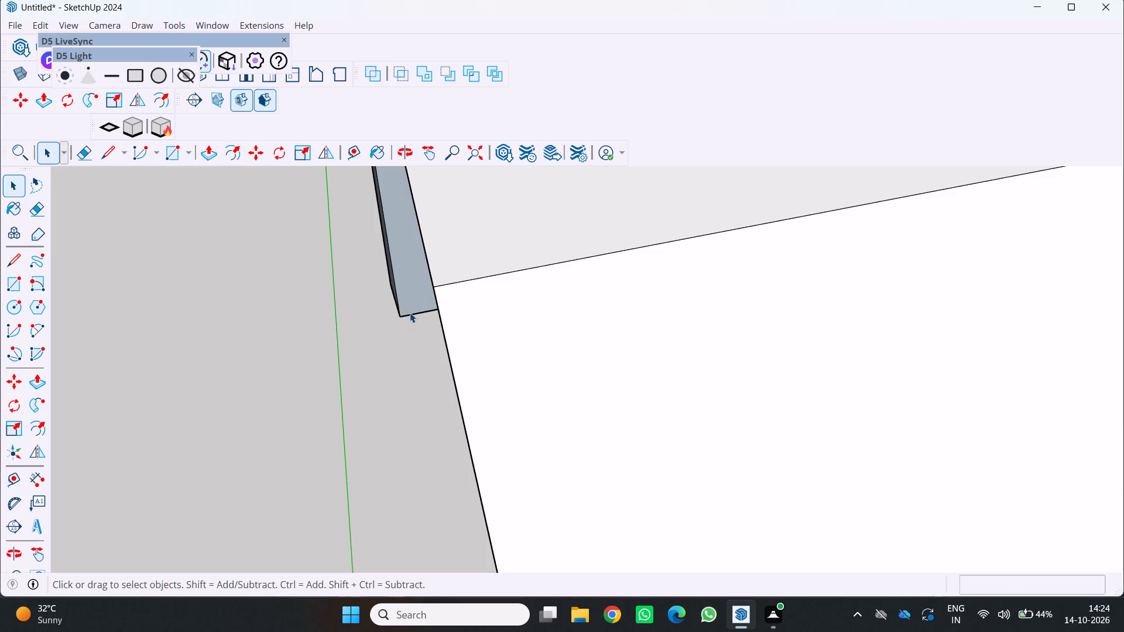
{"action": "left_click", "coordinate": [410, 312]}
{"action": "left_click", "coordinate": [410, 314]}
{"action": "key", "text": "Delete"}
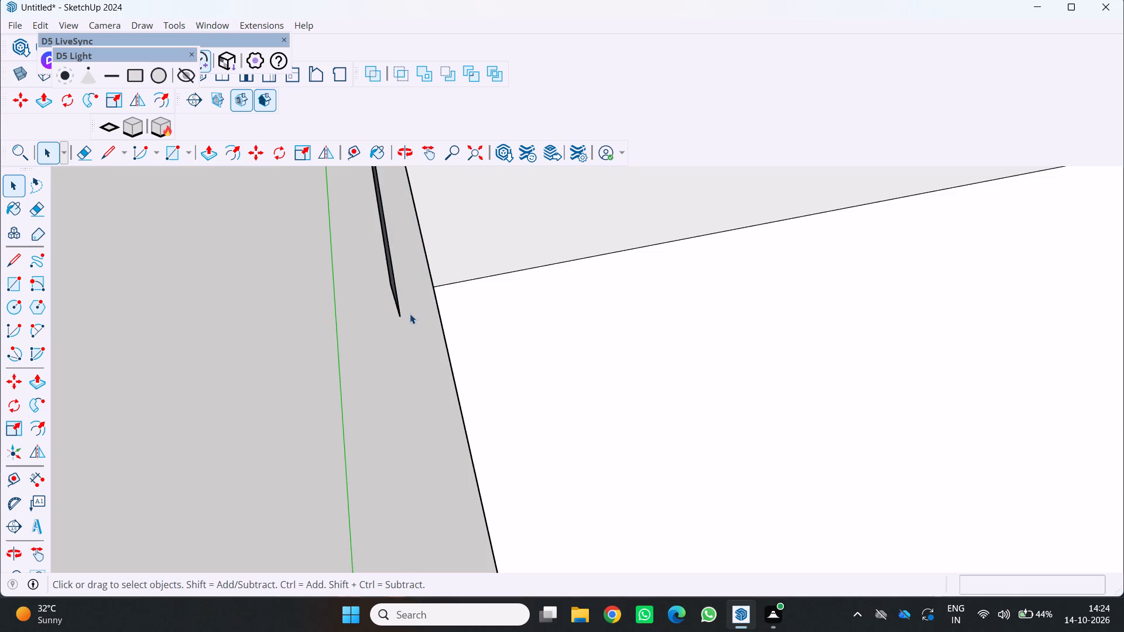
Delete the projecting strip's remaining edges: its lower outer edge, the vertical edge at its end, and its upper outer edge.
{"action": "scroll", "coordinate": [410, 314], "scroll_direction": "down", "scroll_amount": 4}
{"action": "middle_click_drag", "start_coordinate": [410, 314], "coordinate": [695, 167]}
{"action": "scroll", "coordinate": [440, 325], "scroll_direction": "up", "scroll_amount": 6}
{"action": "scroll", "coordinate": [301, 467], "scroll_direction": "up", "scroll_amount": 4}
{"action": "left_click", "coordinate": [338, 477]}
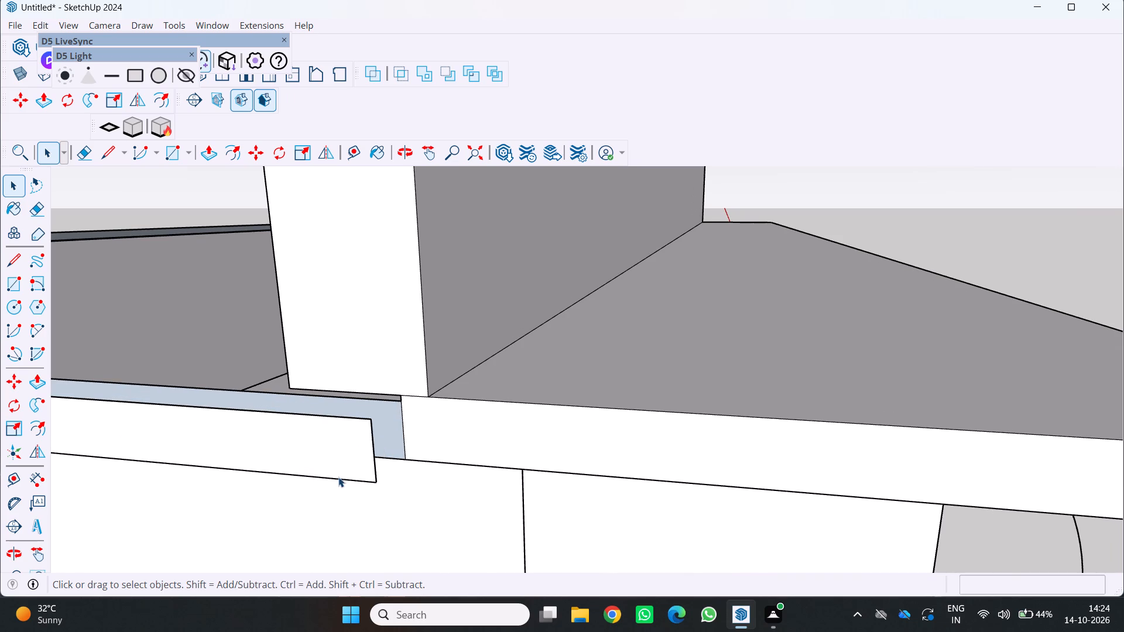
{"action": "key", "text": "Delete"}
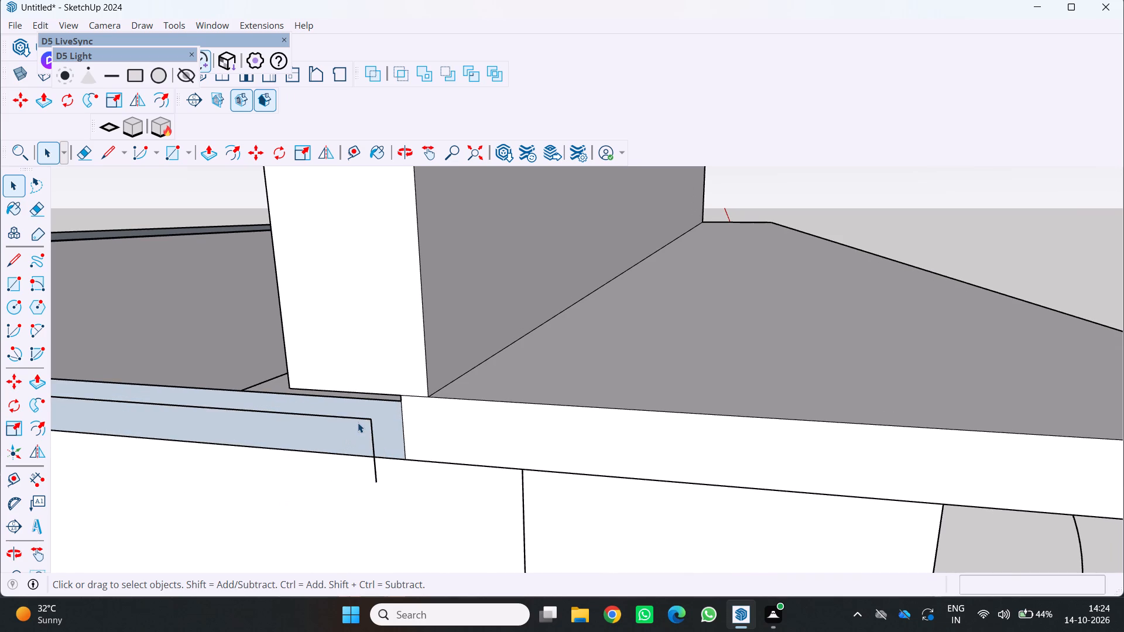
{"action": "left_click", "coordinate": [358, 415]}
{"action": "left_click", "coordinate": [380, 442]}
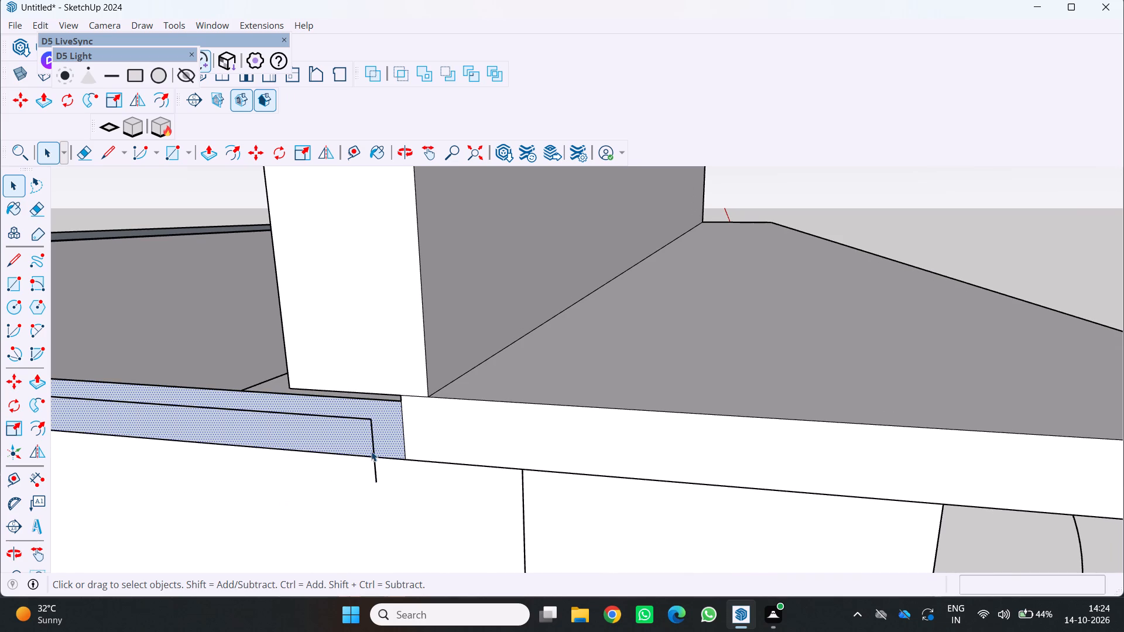
{"action": "left_click", "coordinate": [371, 451]}
{"action": "left_click", "coordinate": [375, 458]}
{"action": "key", "text": "Delete"}
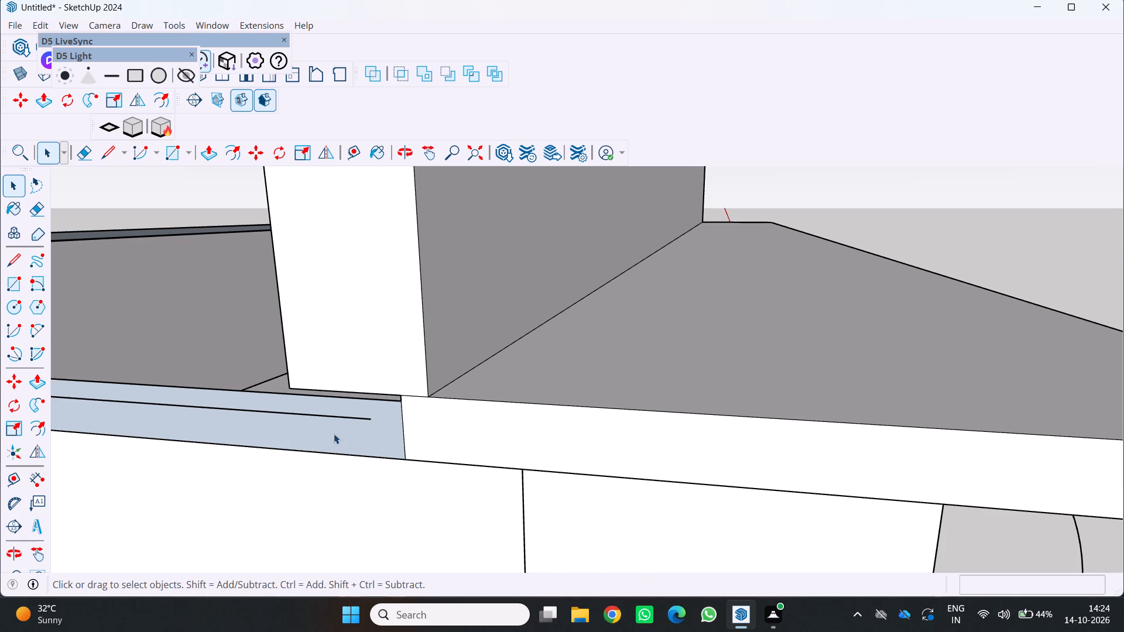
{"action": "scroll", "coordinate": [334, 434], "scroll_direction": "up", "scroll_amount": 5}
{"action": "left_click", "coordinate": [337, 408]}
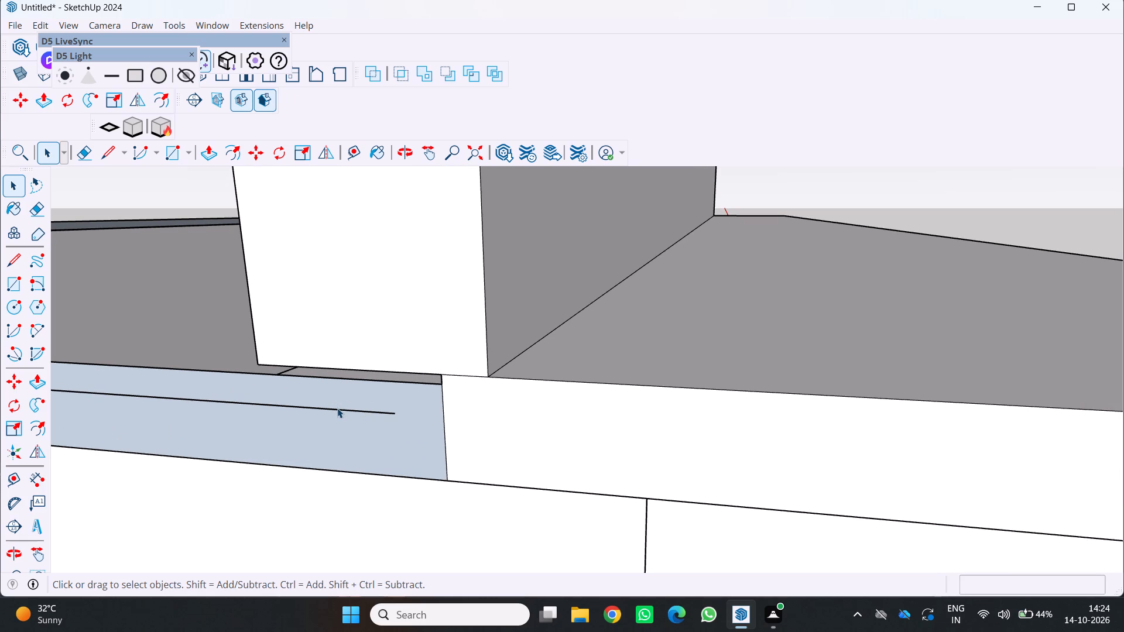
{"action": "left_click_drag", "start_coordinate": [338, 408], "coordinate": [338, 413]}
{"action": "left_click", "coordinate": [335, 411]}
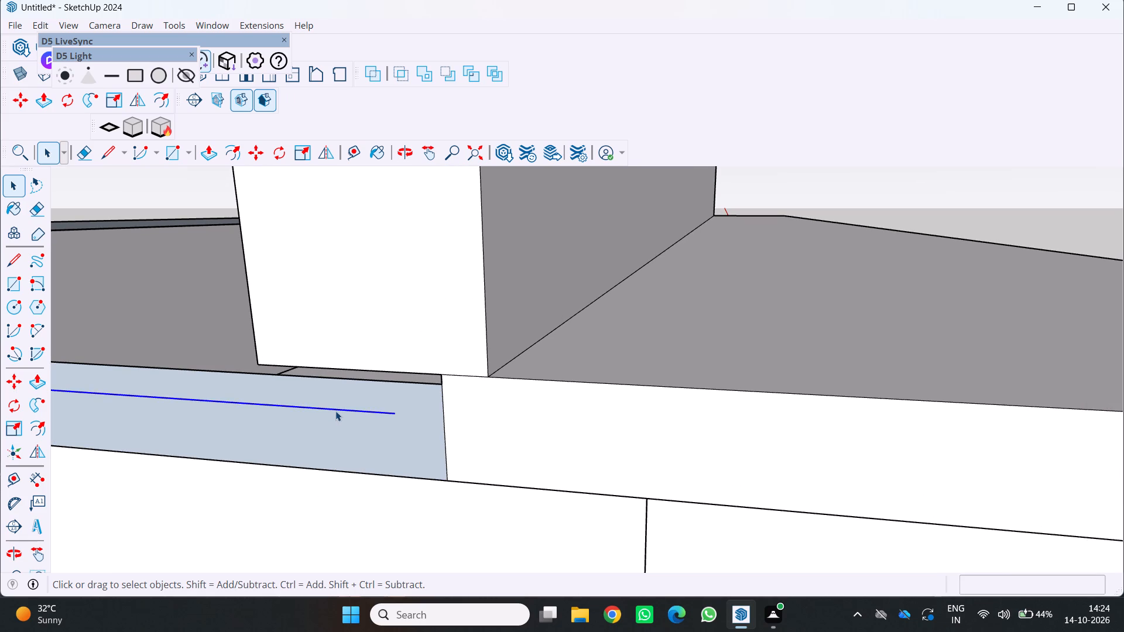
{"action": "key", "text": "Delete"}
Examine the wall tops, parapets and open interior from outside and above, around to the corner with the side parapet.
{"action": "scroll", "coordinate": [333, 408], "scroll_direction": "down", "scroll_amount": 7}
{"action": "middle_click_drag", "start_coordinate": [340, 411], "coordinate": [553, 419]}
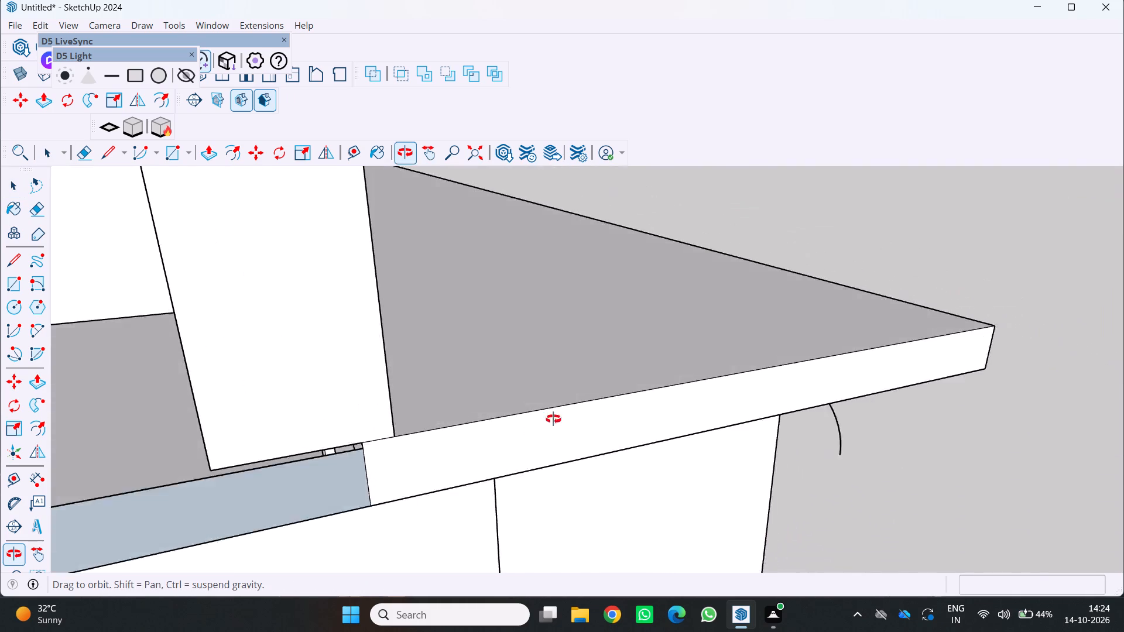
{"action": "middle_click_drag", "start_coordinate": [553, 419], "coordinate": [676, 318]}
{"action": "middle_click", "coordinate": [676, 318]}
{"action": "middle_click", "coordinate": [676, 318]}
{"action": "scroll", "coordinate": [676, 318], "scroll_direction": "down", "scroll_amount": 8}
{"action": "middle_click_drag", "start_coordinate": [520, 359], "coordinate": [568, 510]}
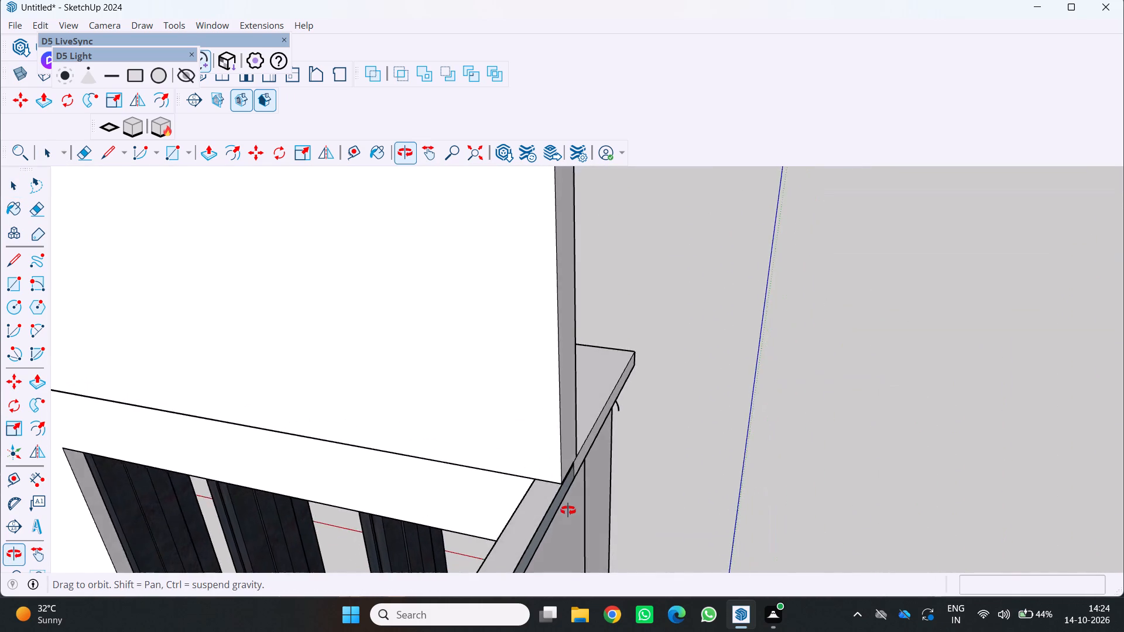
{"action": "middle_click_drag", "start_coordinate": [568, 510], "coordinate": [566, 510]}
{"action": "scroll", "coordinate": [568, 510], "scroll_direction": "down", "scroll_amount": 13}
{"action": "middle_click", "coordinate": [566, 510]}
{"action": "middle_click_drag", "start_coordinate": [521, 455], "coordinate": [301, 431]}
{"action": "middle_click", "coordinate": [301, 431]}
{"action": "scroll", "coordinate": [301, 431], "scroll_direction": "down", "scroll_amount": 5}
{"action": "middle_click_drag", "start_coordinate": [304, 428], "coordinate": [258, 442]}
{"action": "scroll", "coordinate": [224, 410], "scroll_direction": "up", "scroll_amount": 2}
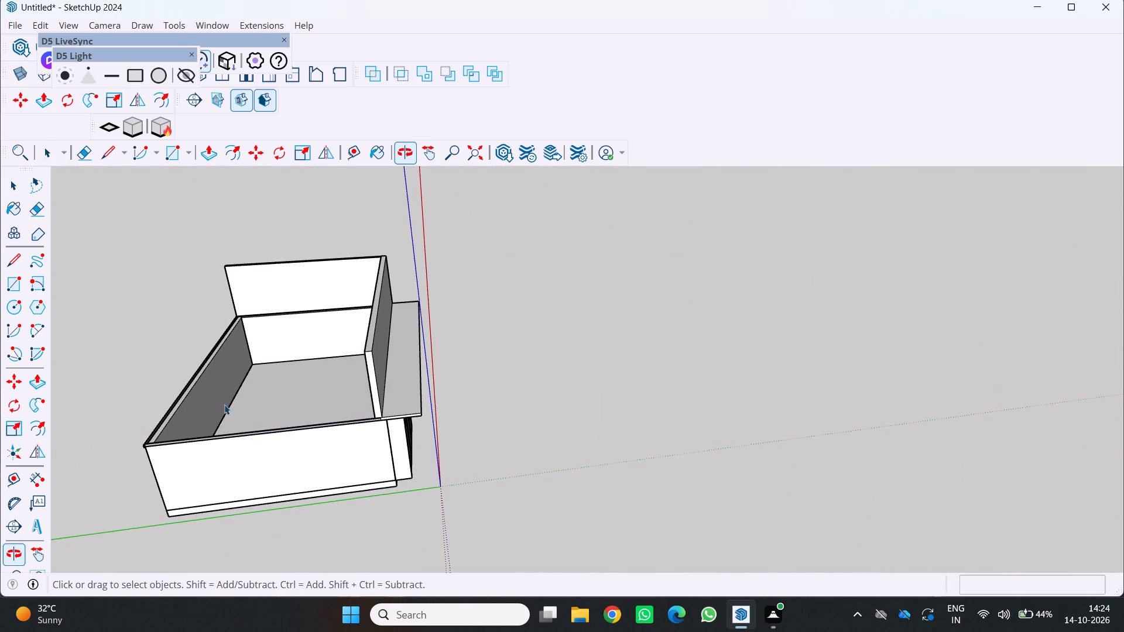
{"action": "scroll", "coordinate": [224, 404], "scroll_direction": "up", "scroll_amount": 6}
{"action": "scroll", "coordinate": [251, 232], "scroll_direction": "up", "scroll_amount": 2}
{"action": "middle_click_drag", "start_coordinate": [273, 245], "coordinate": [433, 267]}
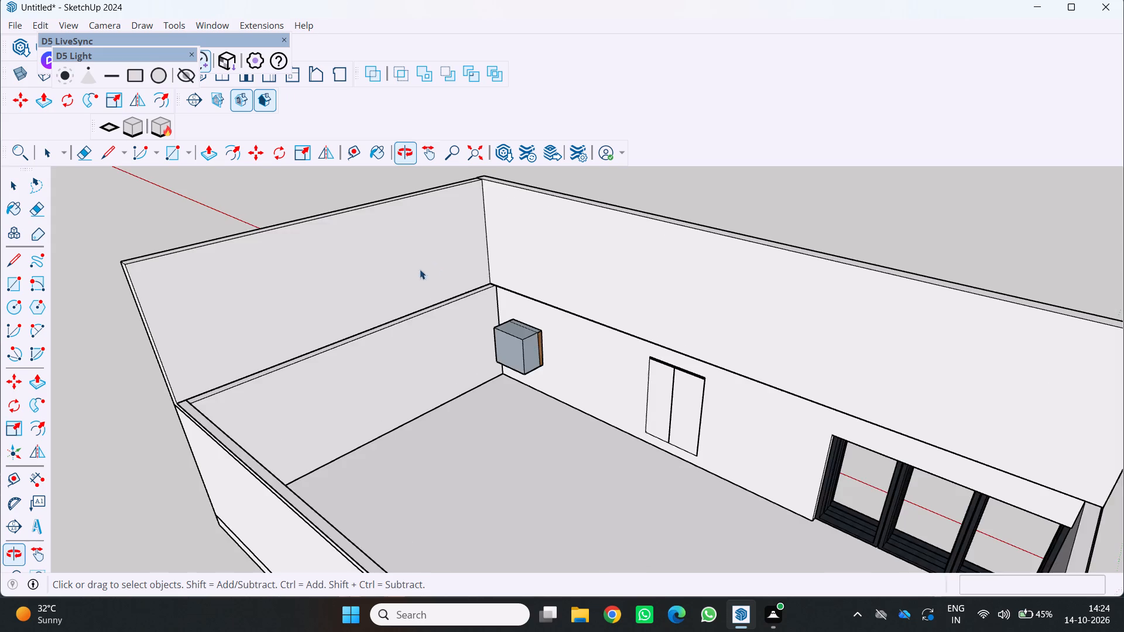
Open the rear wall's group for editing and Push/Pull its top face up about 3' 8 5/8".
{"action": "scroll", "coordinate": [417, 272], "scroll_direction": "down", "scroll_amount": 5}
{"action": "scroll", "coordinate": [316, 372], "scroll_direction": "up", "scroll_amount": 3}
{"action": "middle_click_drag", "start_coordinate": [314, 372], "coordinate": [212, 362]}
{"action": "scroll", "coordinate": [330, 356], "scroll_direction": "up", "scroll_amount": 3}
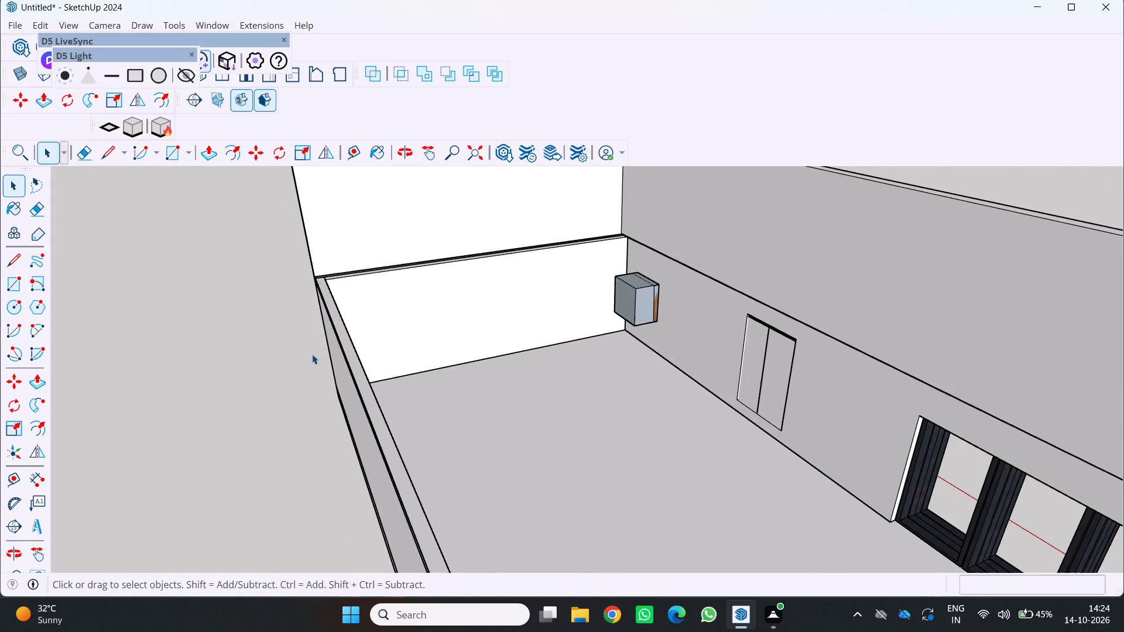
{"action": "key", "text": "p"}
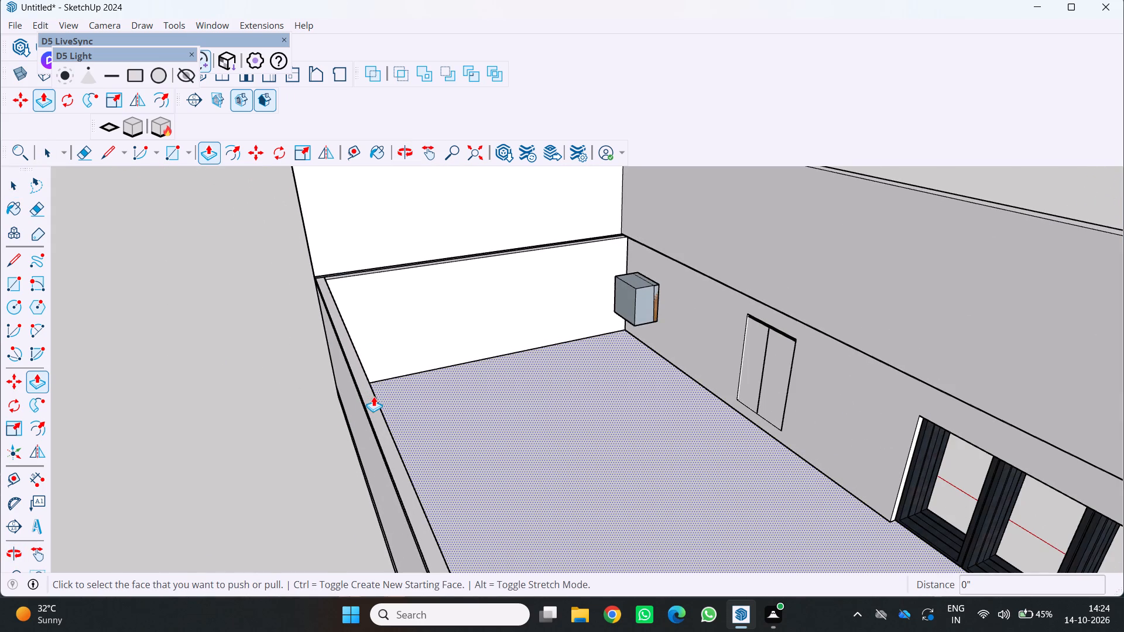
{"action": "scroll", "coordinate": [336, 360], "scroll_direction": "up", "scroll_amount": 8}
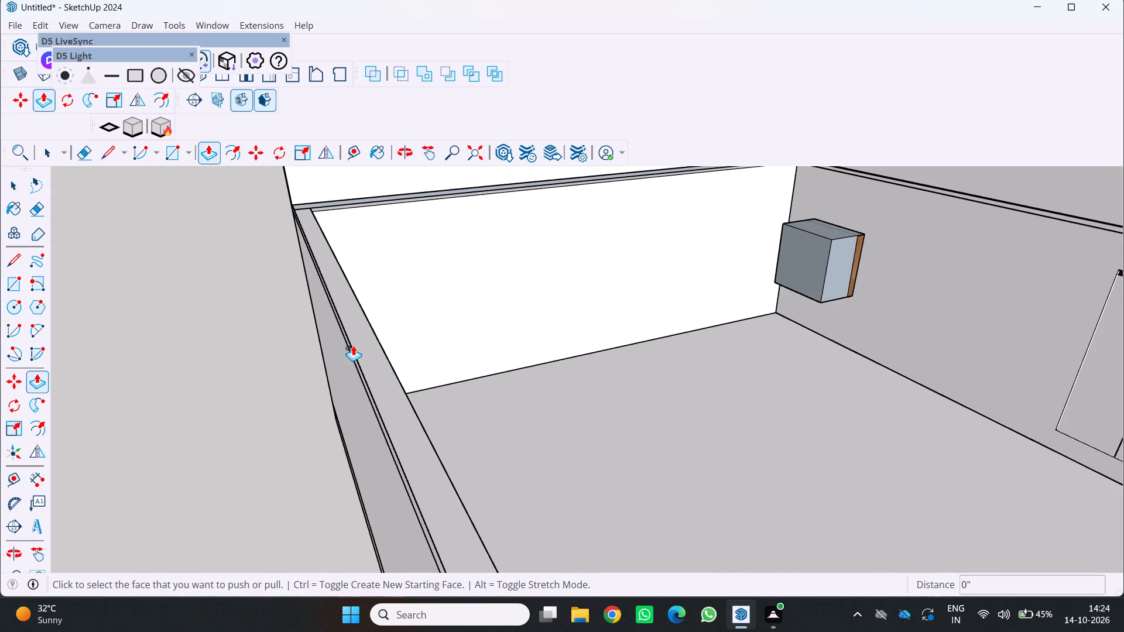
{"action": "left_click", "coordinate": [367, 342]}
{"action": "left_click", "coordinate": [339, 315]}
{"action": "double_click", "coordinate": [366, 311]}
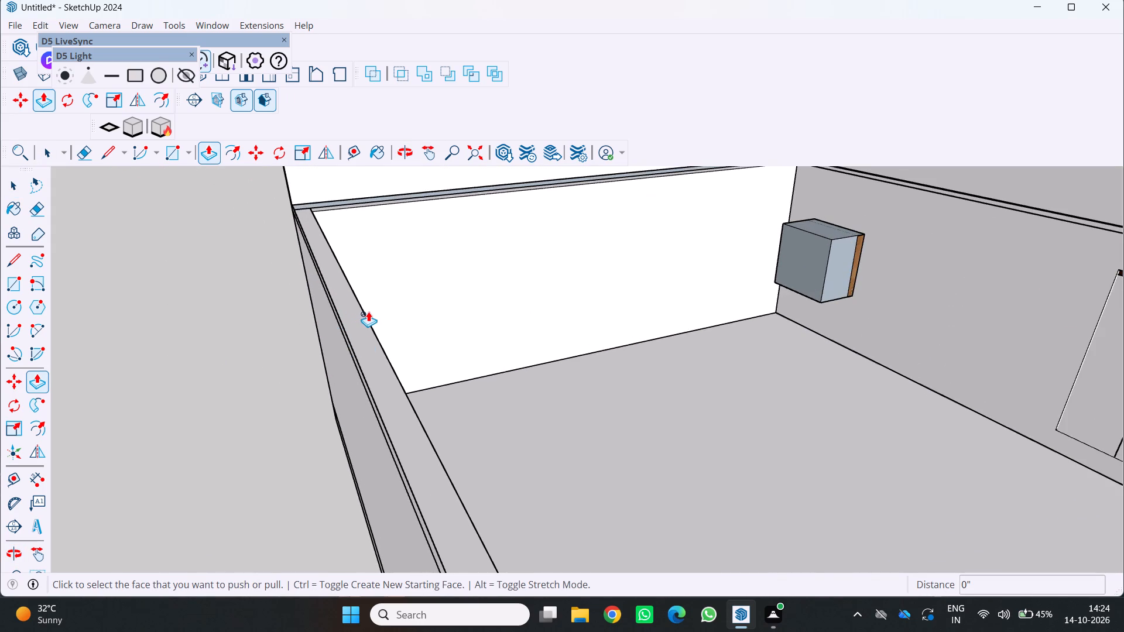
{"action": "left_click", "coordinate": [364, 320]}
{"action": "key", "text": "space"}
{"action": "triple_click", "coordinate": [354, 321]}
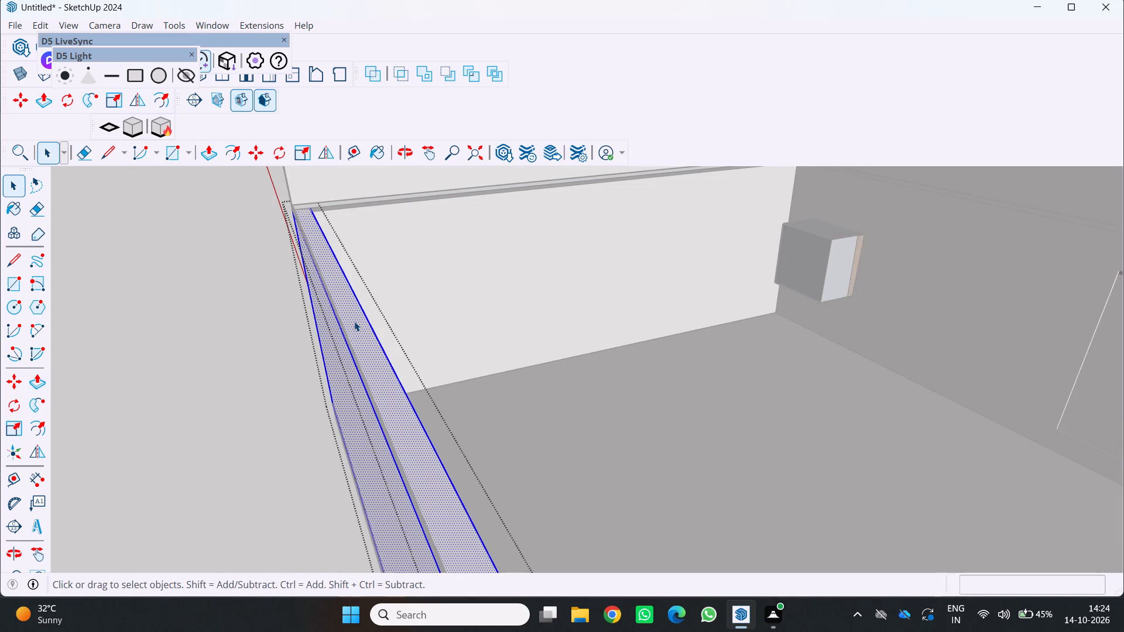
{"action": "key", "text": "p"}
{"action": "left_click_drag", "start_coordinate": [363, 345], "coordinate": [359, 331]}
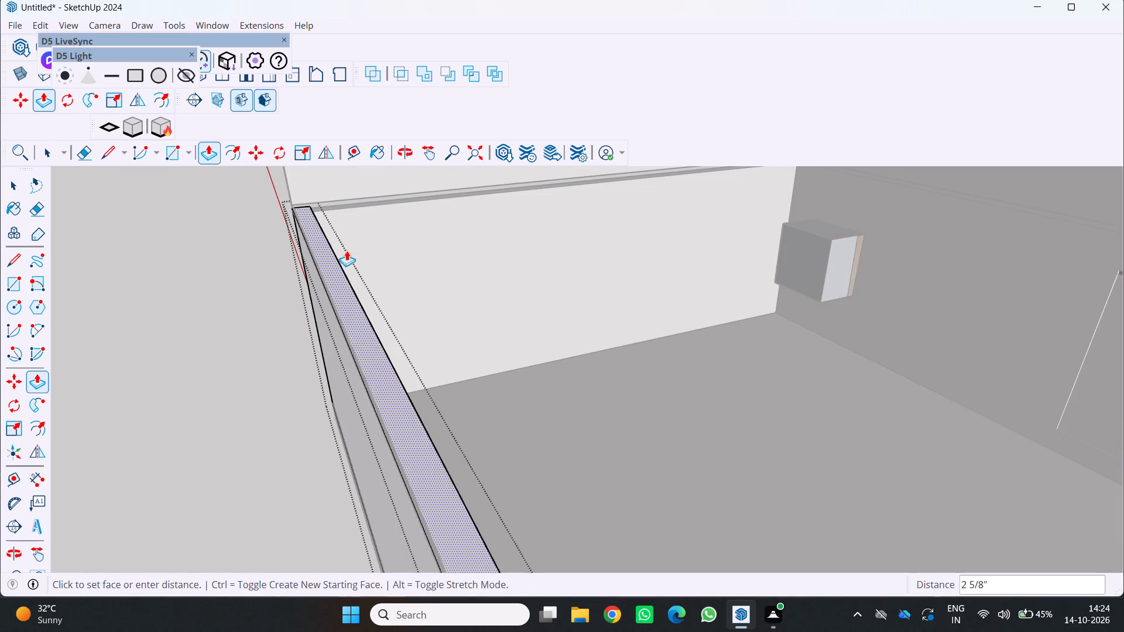
{"action": "scroll", "coordinate": [323, 166], "scroll_direction": "down", "scroll_amount": 4}
{"action": "left_click_drag", "start_coordinate": [344, 265], "coordinate": [358, 171]}
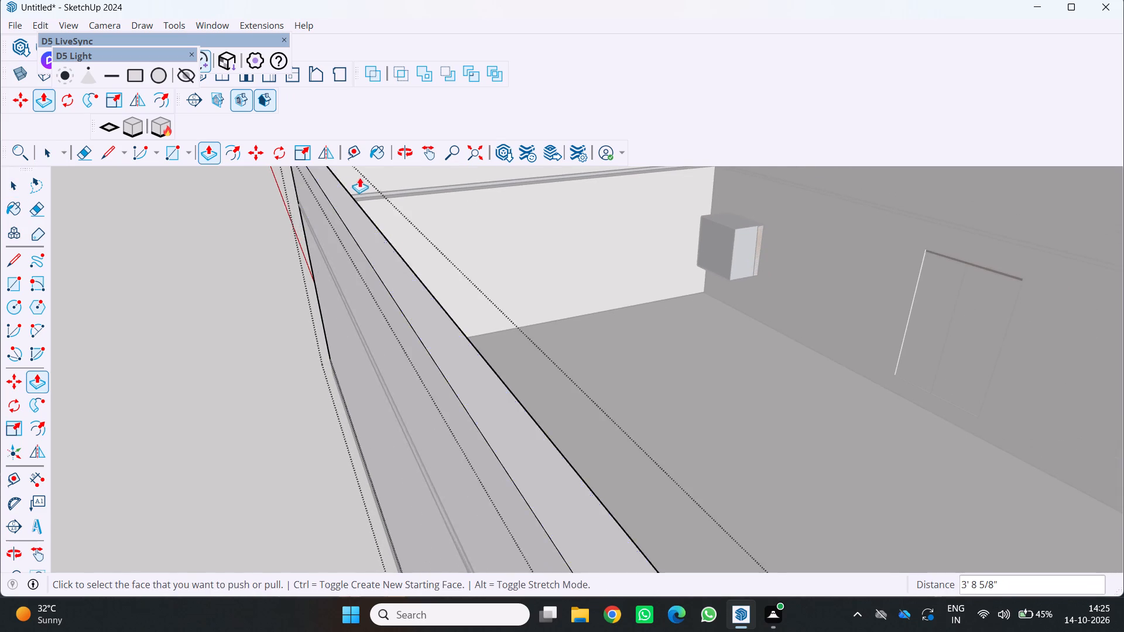
Raise the rear wall's top face further with Push/Pull, by about 3 11/16" and 1' 8 5/16".
{"action": "scroll", "coordinate": [354, 182], "scroll_direction": "down", "scroll_amount": 14}
{"action": "middle_click_drag", "start_coordinate": [351, 210], "coordinate": [624, 238]}
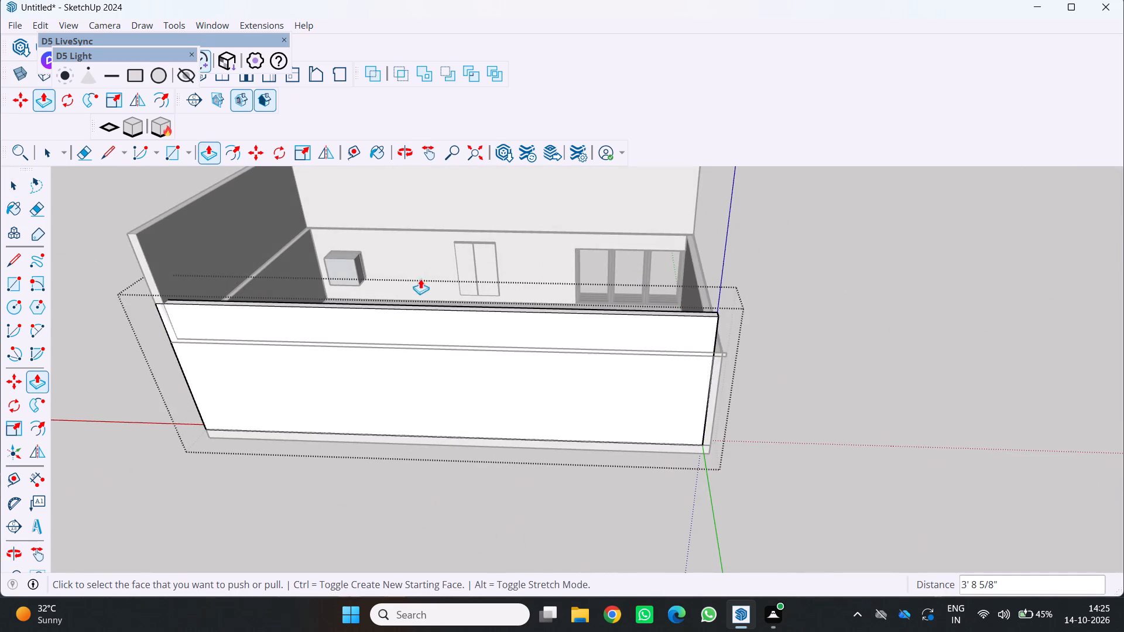
{"action": "scroll", "coordinate": [379, 275], "scroll_direction": "up", "scroll_amount": 7}
{"action": "left_click_drag", "start_coordinate": [249, 320], "coordinate": [253, 314]}
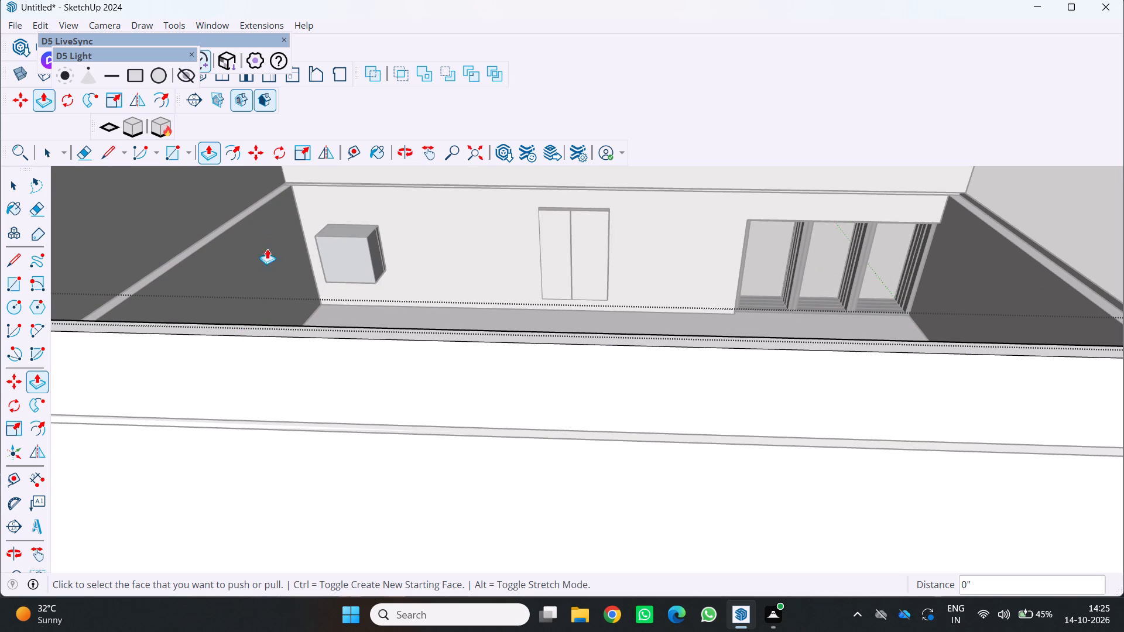
{"action": "scroll", "coordinate": [225, 320], "scroll_direction": "up", "scroll_amount": 2}
{"action": "scroll", "coordinate": [263, 323], "scroll_direction": "down", "scroll_amount": 10}
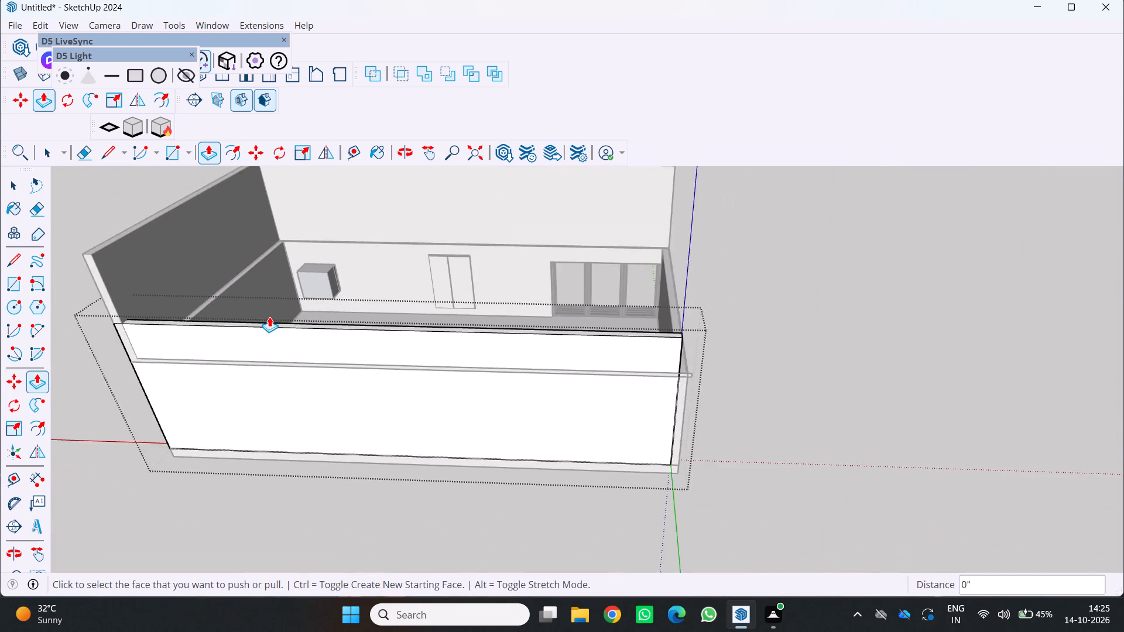
{"action": "scroll", "coordinate": [269, 317], "scroll_direction": "down", "scroll_amount": 2}
{"action": "scroll", "coordinate": [174, 324], "scroll_direction": "up", "scroll_amount": 10}
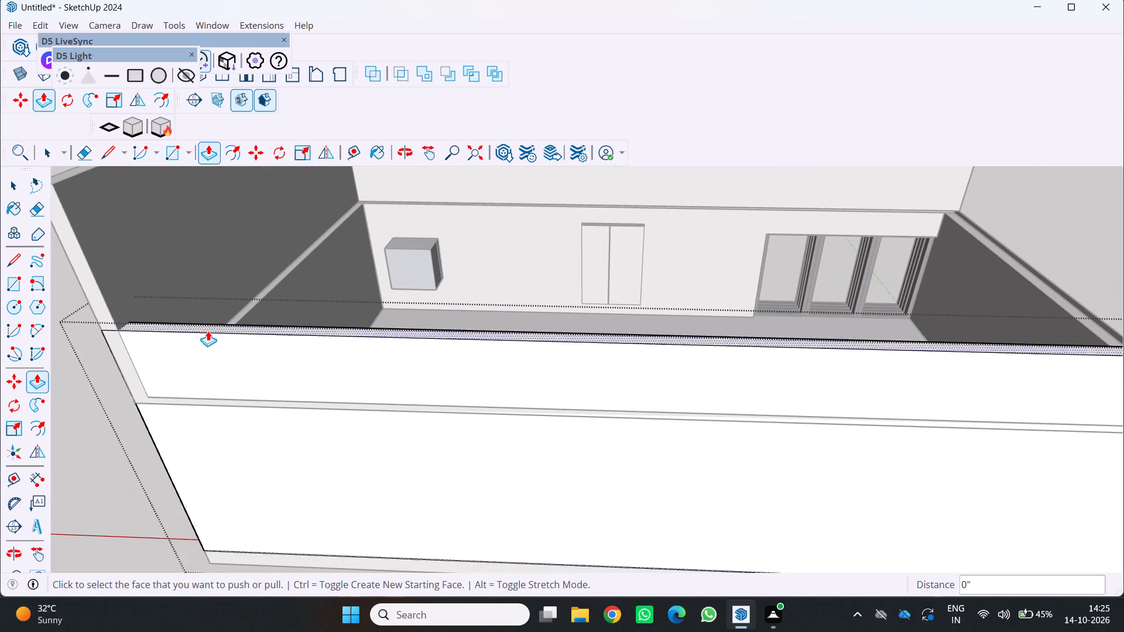
{"action": "scroll", "coordinate": [210, 329], "scroll_direction": "up", "scroll_amount": 14}
{"action": "left_click_drag", "start_coordinate": [205, 335], "coordinate": [219, 296]}
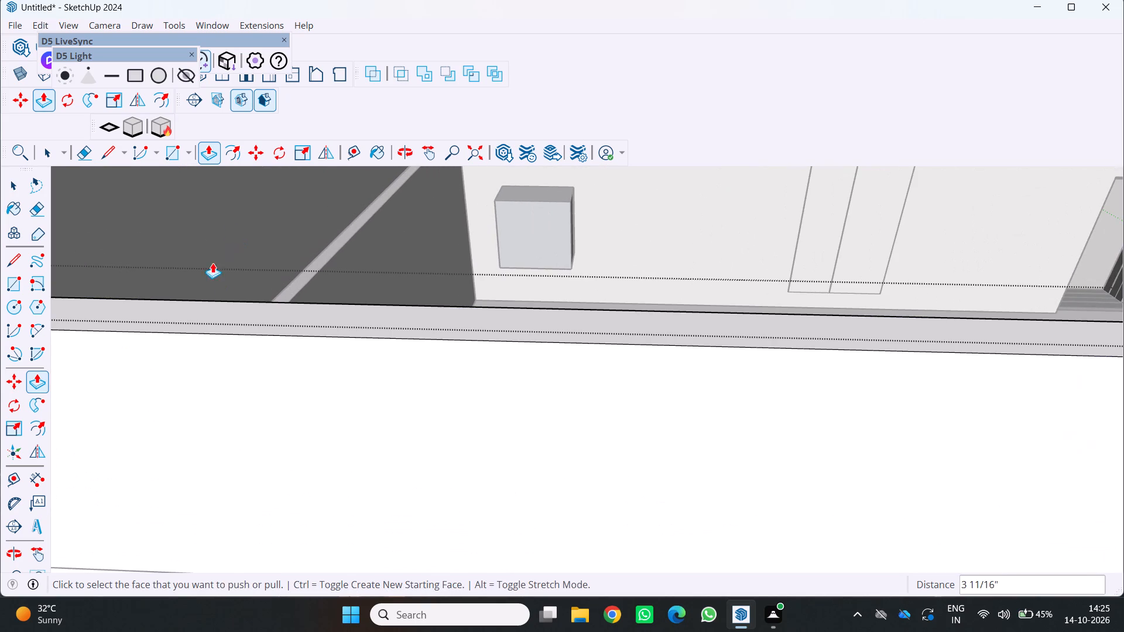
{"action": "left_click_drag", "start_coordinate": [205, 301], "coordinate": [251, 157]}
{"action": "scroll", "coordinate": [251, 157], "scroll_direction": "down", "scroll_amount": 7}
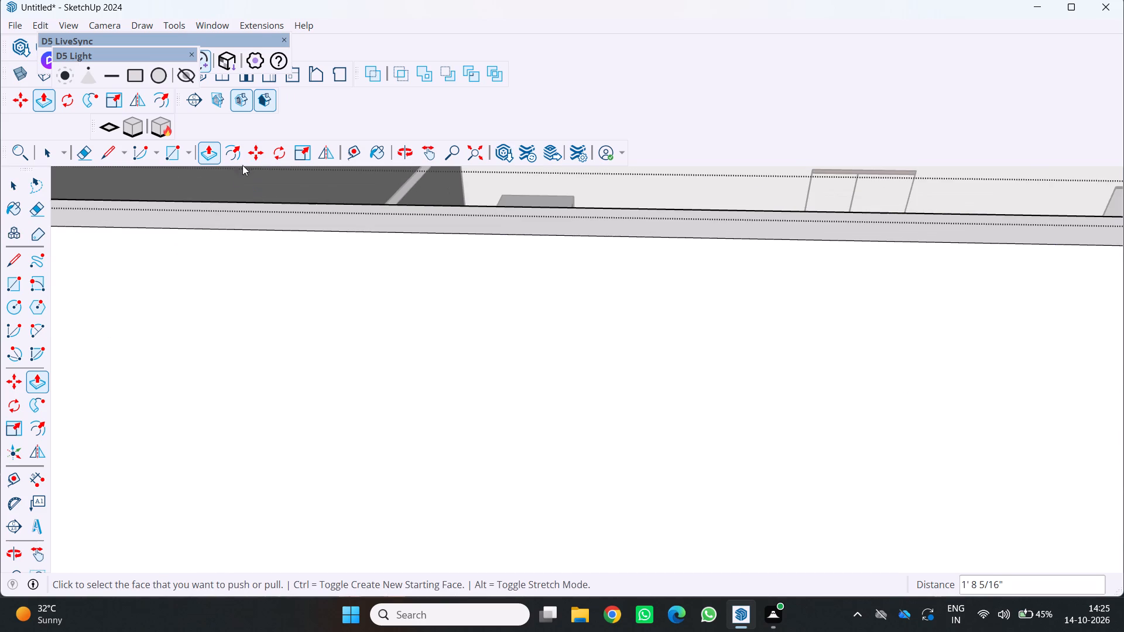
{"action": "scroll", "coordinate": [242, 165], "scroll_direction": "down", "scroll_amount": 15}
{"action": "scroll", "coordinate": [263, 235], "scroll_direction": "down", "scroll_amount": 3}
Push/Pull the rear wall's top face up about 1' 2 7/8", and another 3' 2 3/8" to the side parapet's top level.
{"action": "middle_click_drag", "start_coordinate": [263, 235], "coordinate": [412, 242]}
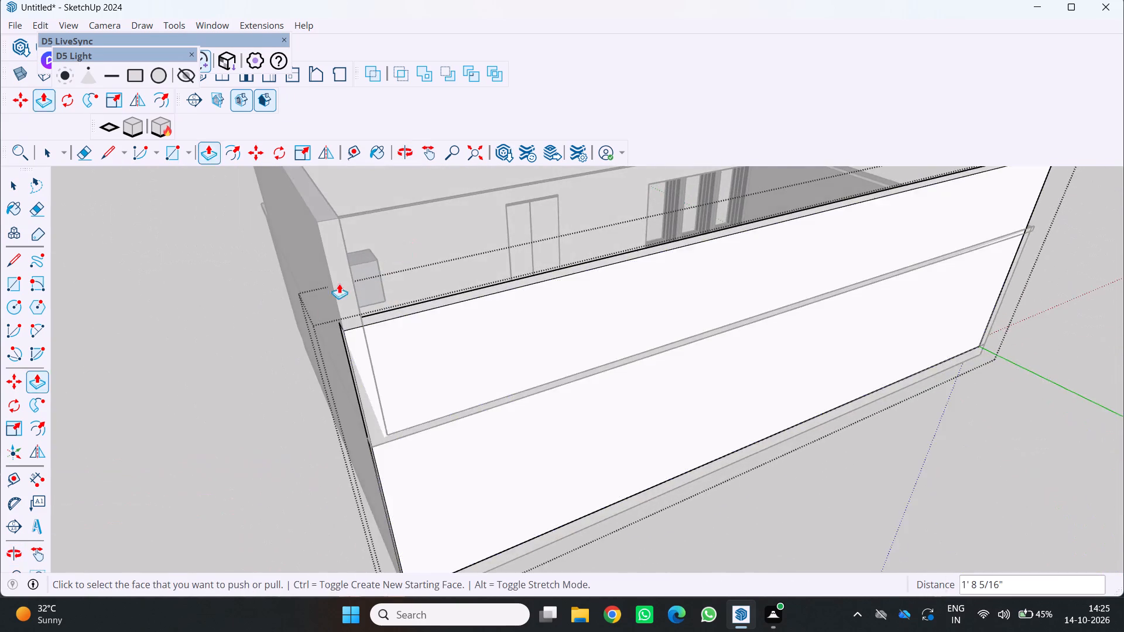
{"action": "scroll", "coordinate": [308, 311], "scroll_direction": "up", "scroll_amount": 6}
{"action": "middle_click_drag", "start_coordinate": [377, 349], "coordinate": [193, 377]}
{"action": "scroll", "coordinate": [447, 313], "scroll_direction": "up", "scroll_amount": 3}
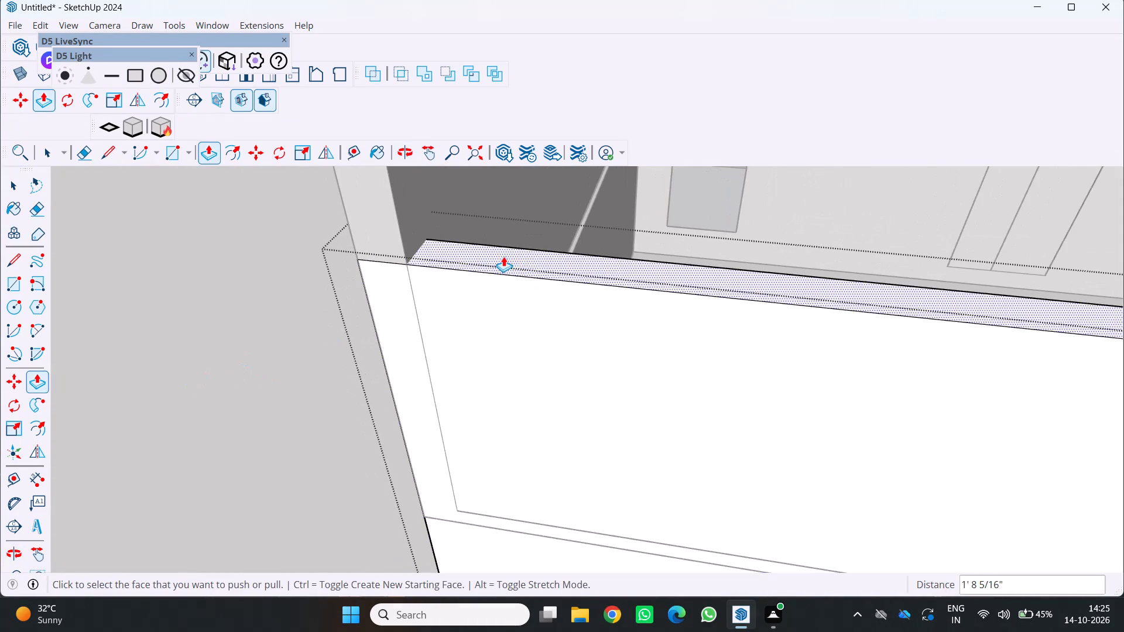
{"action": "left_click_drag", "start_coordinate": [503, 257], "coordinate": [473, 176]}
{"action": "scroll", "coordinate": [464, 174], "scroll_direction": "down", "scroll_amount": 12}
{"action": "middle_click_drag", "start_coordinate": [446, 180], "coordinate": [448, 181]}
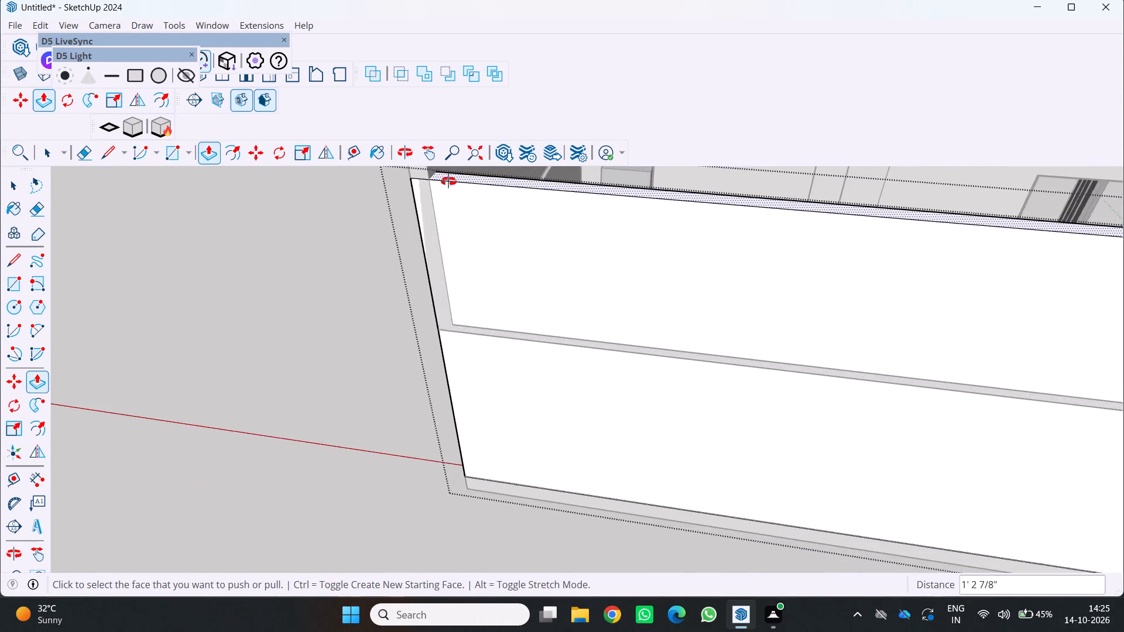
{"action": "middle_click_drag", "start_coordinate": [448, 181], "coordinate": [581, 290]}
{"action": "left_click_drag", "start_coordinate": [497, 307], "coordinate": [470, 241]}
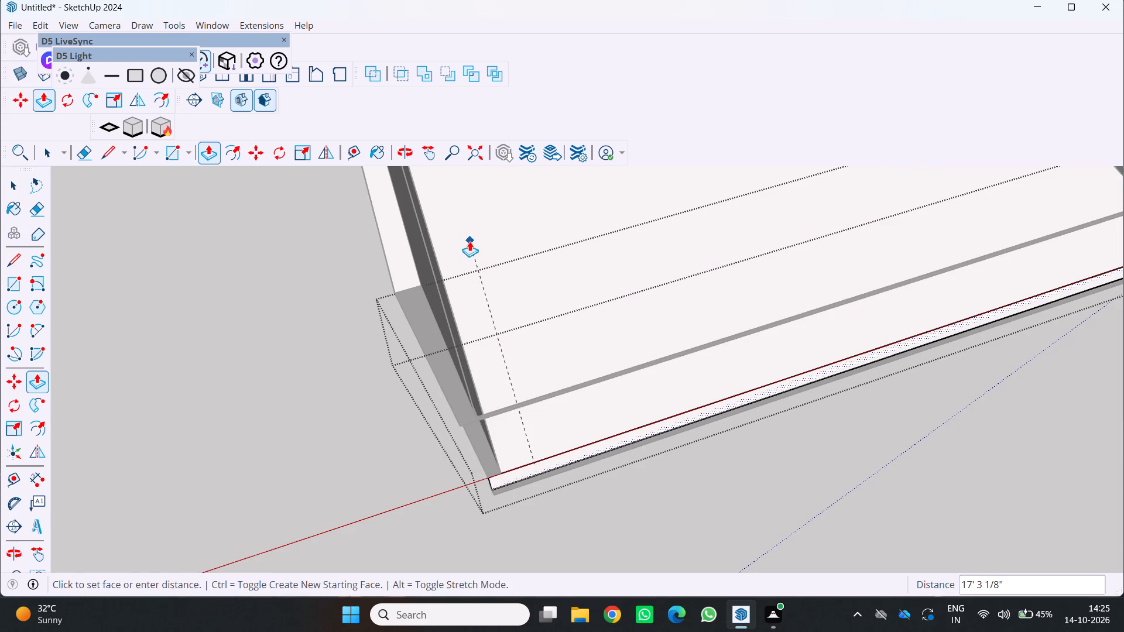
{"action": "left_click_drag", "start_coordinate": [470, 241], "coordinate": [416, 270]}
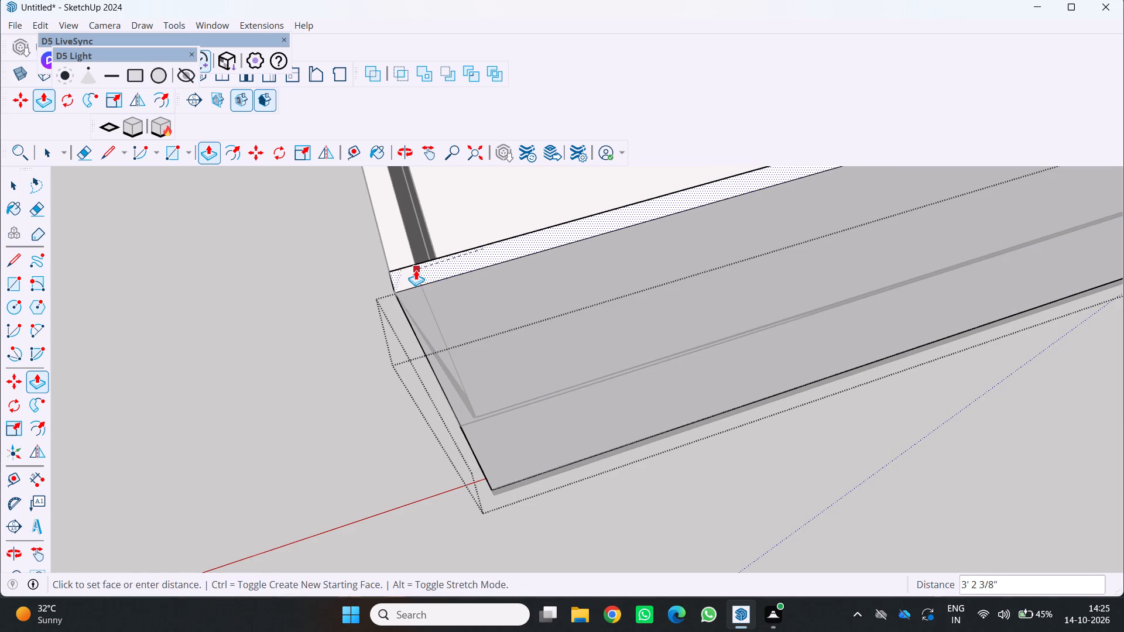
{"action": "left_click_drag", "start_coordinate": [416, 270], "coordinate": [415, 269]}
Examine the raised rear wall from outside and from the front, including its end at the side wall without a parapet.
{"action": "scroll", "coordinate": [405, 271], "scroll_direction": "down", "scroll_amount": 11}
{"action": "middle_click", "coordinate": [336, 304]}
{"action": "scroll", "coordinate": [336, 304], "scroll_direction": "up", "scroll_amount": 1}
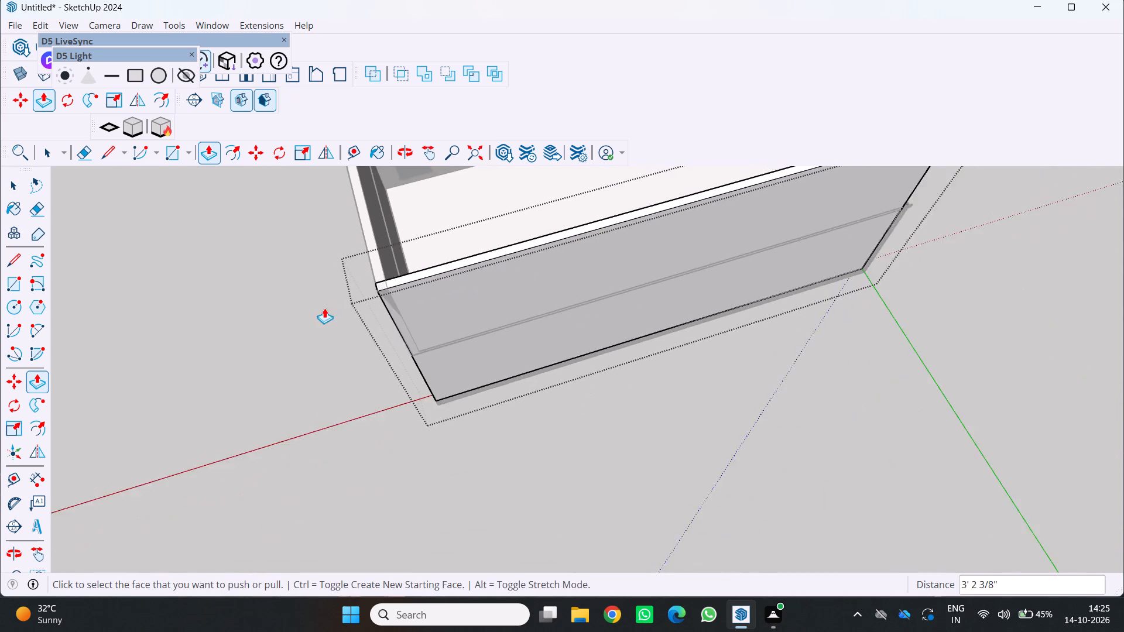
{"action": "middle_click_drag", "start_coordinate": [321, 308], "coordinate": [131, 331]}
{"action": "scroll", "coordinate": [142, 329], "scroll_direction": "down", "scroll_amount": 4}
{"action": "middle_click_drag", "start_coordinate": [642, 400], "coordinate": [366, 293]}
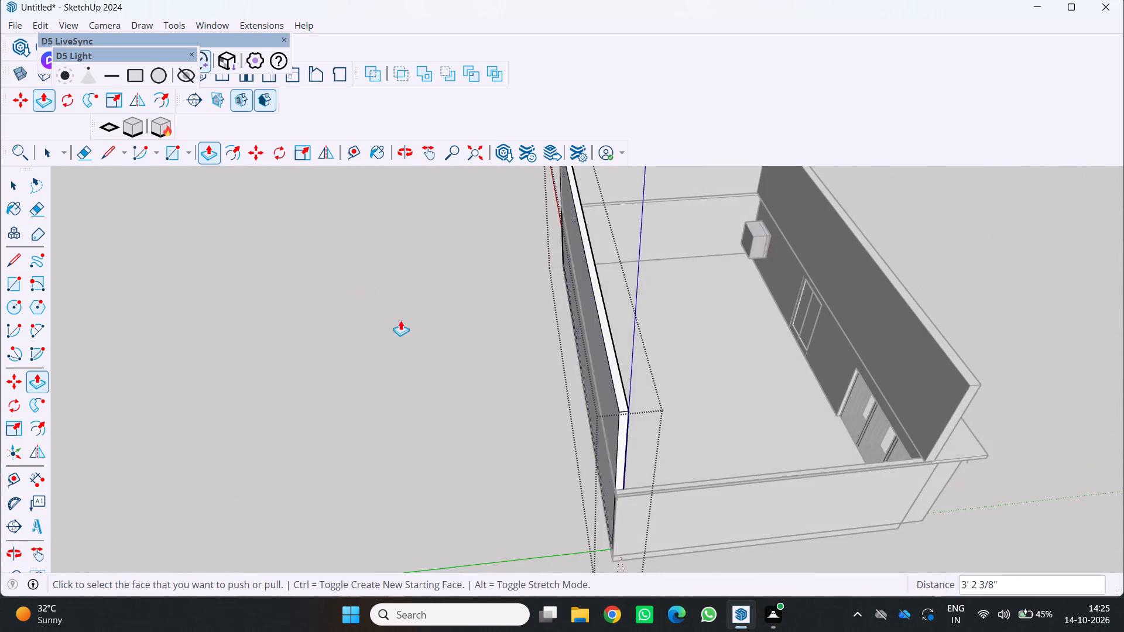
{"action": "scroll", "coordinate": [404, 328], "scroll_direction": "down", "scroll_amount": 6}
{"action": "middle_click_drag", "start_coordinate": [520, 406], "coordinate": [390, 249]}
{"action": "scroll", "coordinate": [482, 364], "scroll_direction": "up", "scroll_amount": 5}
{"action": "middle_click_drag", "start_coordinate": [519, 389], "coordinate": [264, 430]}
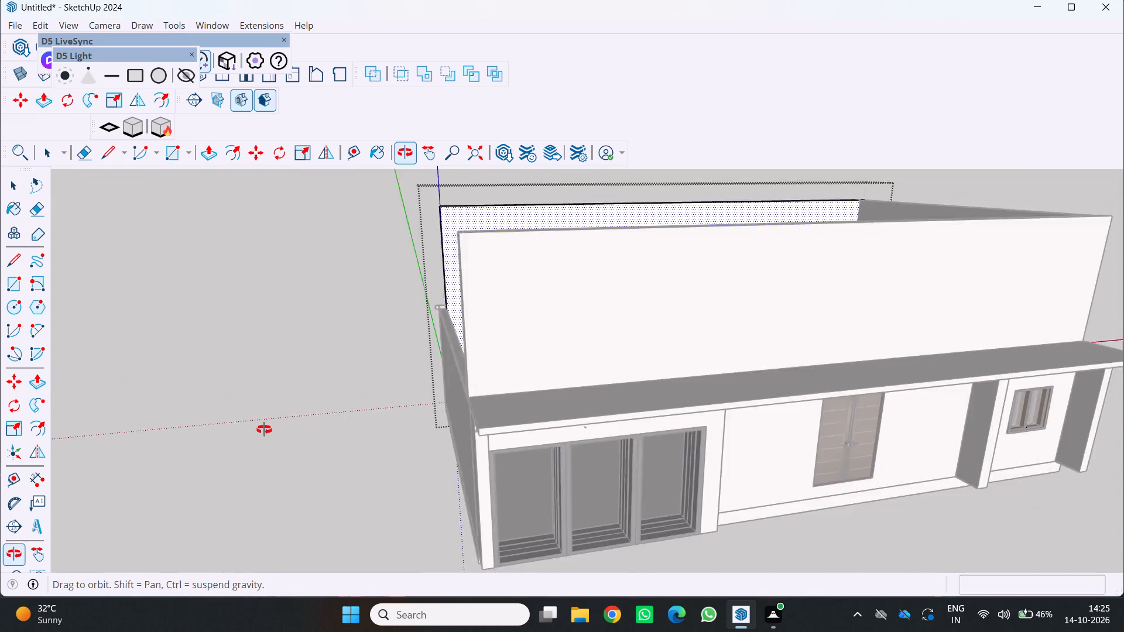
{"action": "middle_click_drag", "start_coordinate": [264, 430], "coordinate": [256, 428]}
{"action": "scroll", "coordinate": [316, 339], "scroll_direction": "up", "scroll_amount": 4}
{"action": "scroll", "coordinate": [395, 322], "scroll_direction": "up", "scroll_amount": 6}
{"action": "scroll", "coordinate": [574, 341], "scroll_direction": "down", "scroll_amount": 2}
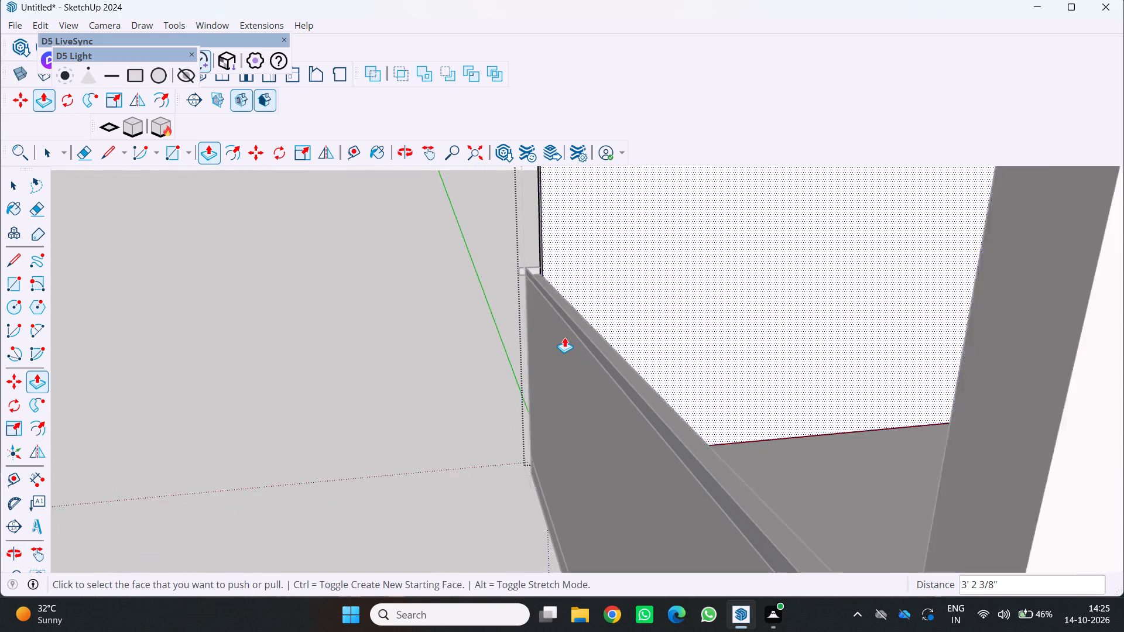
Draw a rectangle about 4 5/8" by 28' 6" along the top of the side wall without a parapet, from the opposite wall to the raised rear wall's corner.
{"action": "scroll", "coordinate": [564, 337], "scroll_direction": "down", "scroll_amount": 8}
{"action": "scroll", "coordinate": [606, 415], "scroll_direction": "up", "scroll_amount": 7}
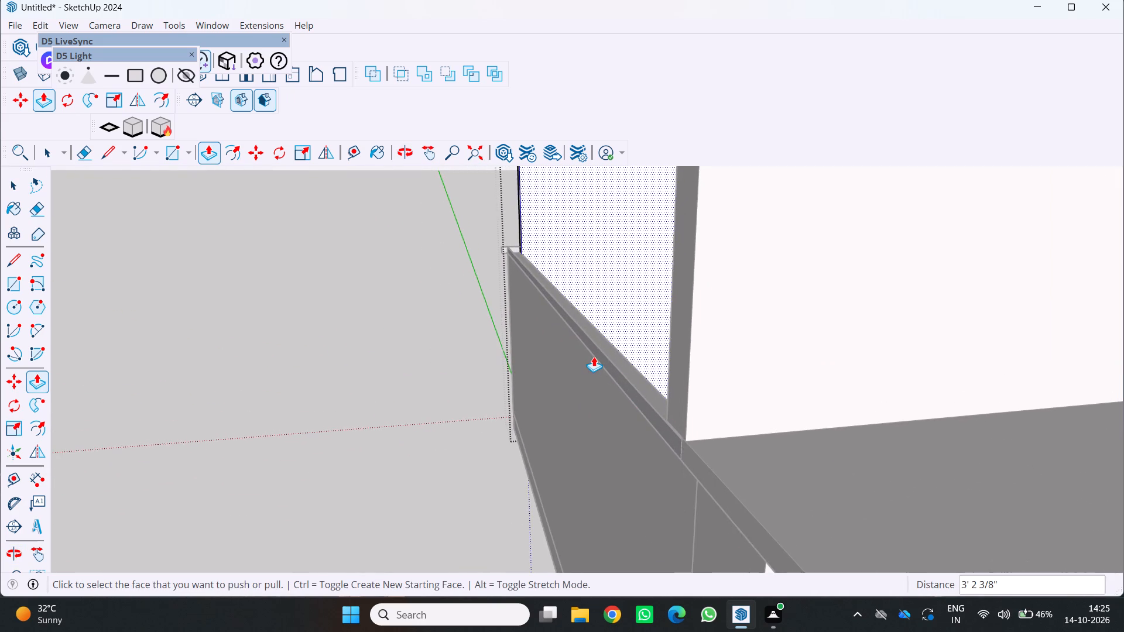
{"action": "scroll", "coordinate": [594, 356], "scroll_direction": "down", "scroll_amount": 10}
{"action": "middle_click_drag", "start_coordinate": [575, 338], "coordinate": [829, 400]}
{"action": "scroll", "coordinate": [334, 403], "scroll_direction": "down", "scroll_amount": 2}
{"action": "middle_click_drag", "start_coordinate": [333, 403], "coordinate": [615, 414]}
{"action": "scroll", "coordinate": [624, 406], "scroll_direction": "down", "scroll_amount": 1}
{"action": "scroll", "coordinate": [570, 426], "scroll_direction": "up", "scroll_amount": 9}
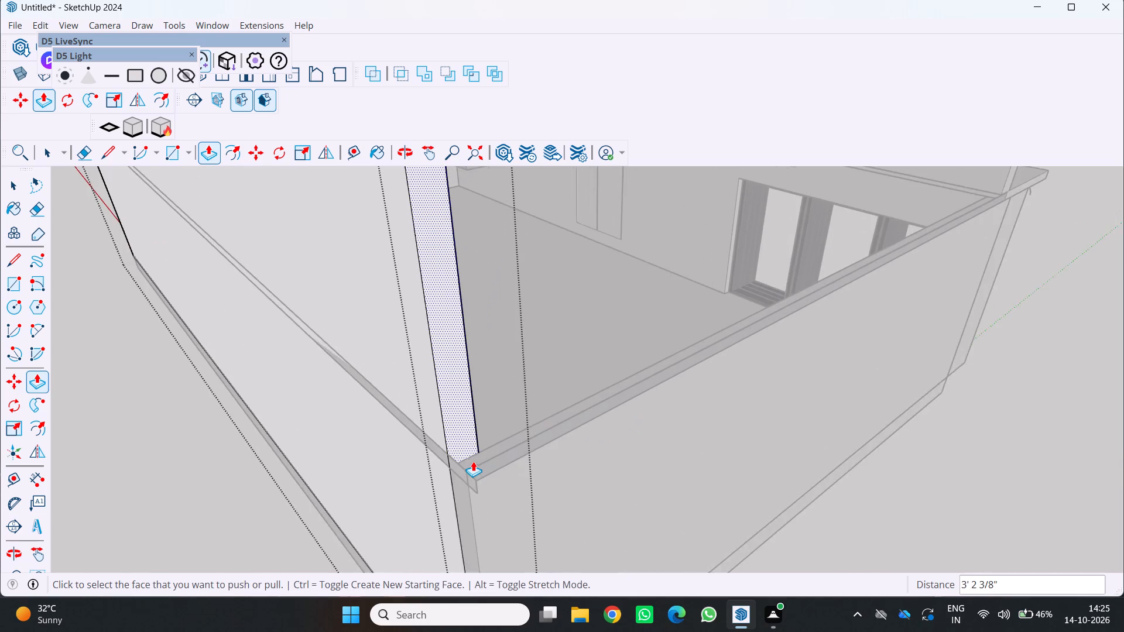
{"action": "scroll", "coordinate": [473, 461], "scroll_direction": "up", "scroll_amount": 4}
{"action": "middle_click_drag", "start_coordinate": [472, 462], "coordinate": [352, 504]}
{"action": "scroll", "coordinate": [341, 497], "scroll_direction": "down", "scroll_amount": 6}
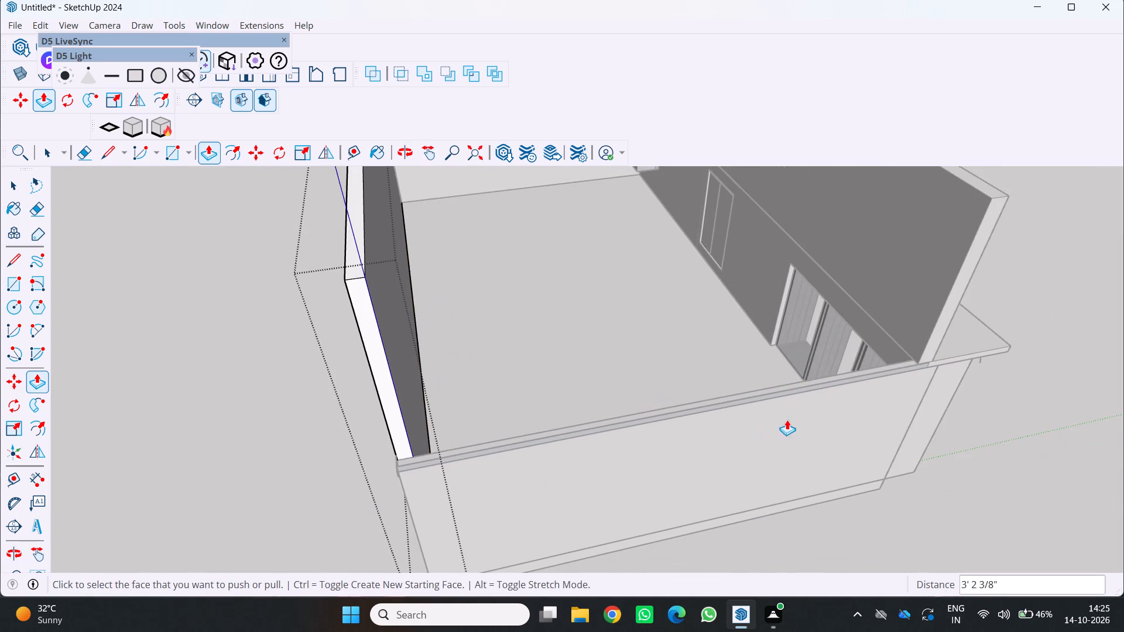
{"action": "scroll", "coordinate": [895, 352], "scroll_direction": "up", "scroll_amount": 6}
{"action": "key", "text": "r"}
{"action": "scroll", "coordinate": [869, 396], "scroll_direction": "up", "scroll_amount": 5}
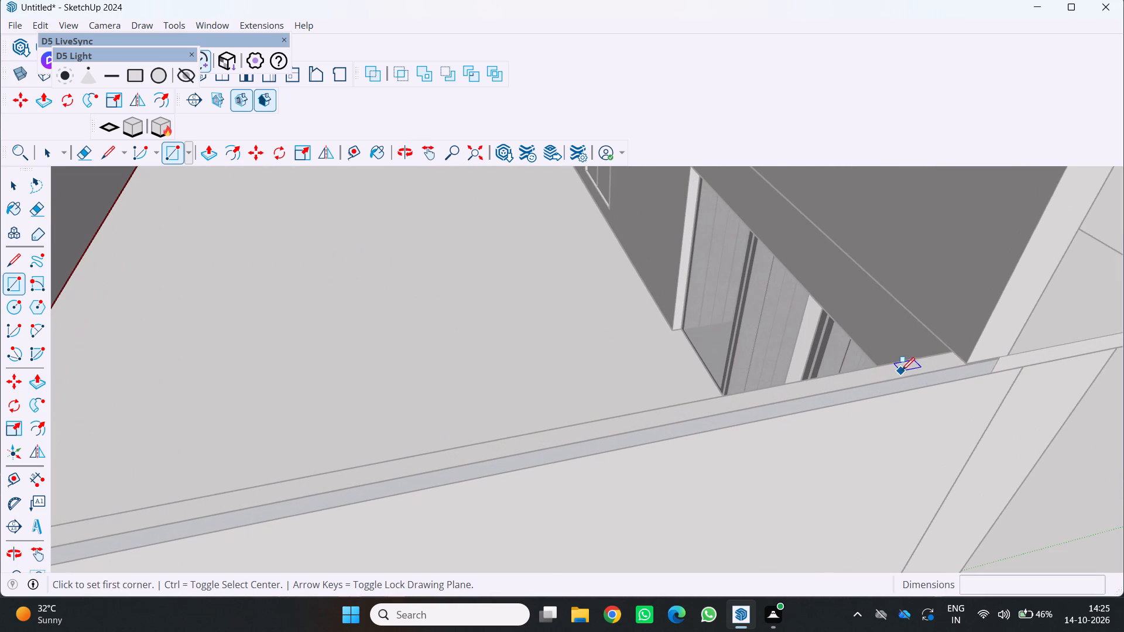
{"action": "scroll", "coordinate": [945, 351], "scroll_direction": "up", "scroll_amount": 3}
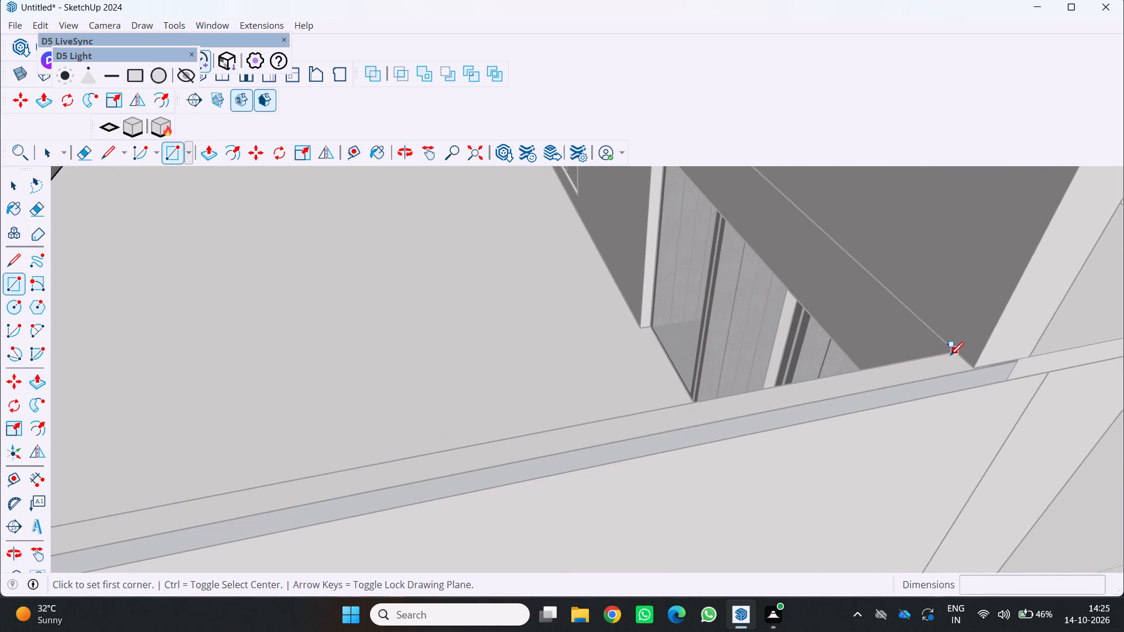
{"action": "scroll", "coordinate": [950, 355], "scroll_direction": "down", "scroll_amount": 1}
{"action": "scroll", "coordinate": [892, 348], "scroll_direction": "down", "scroll_amount": 6}
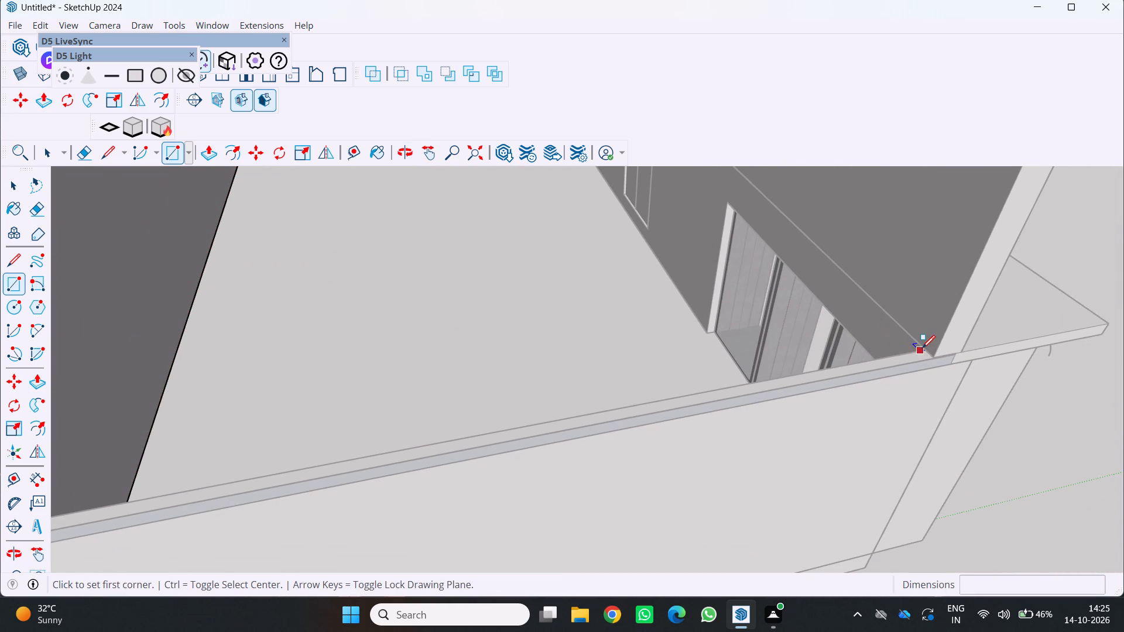
{"action": "scroll", "coordinate": [934, 357], "scroll_direction": "up", "scroll_amount": 4}
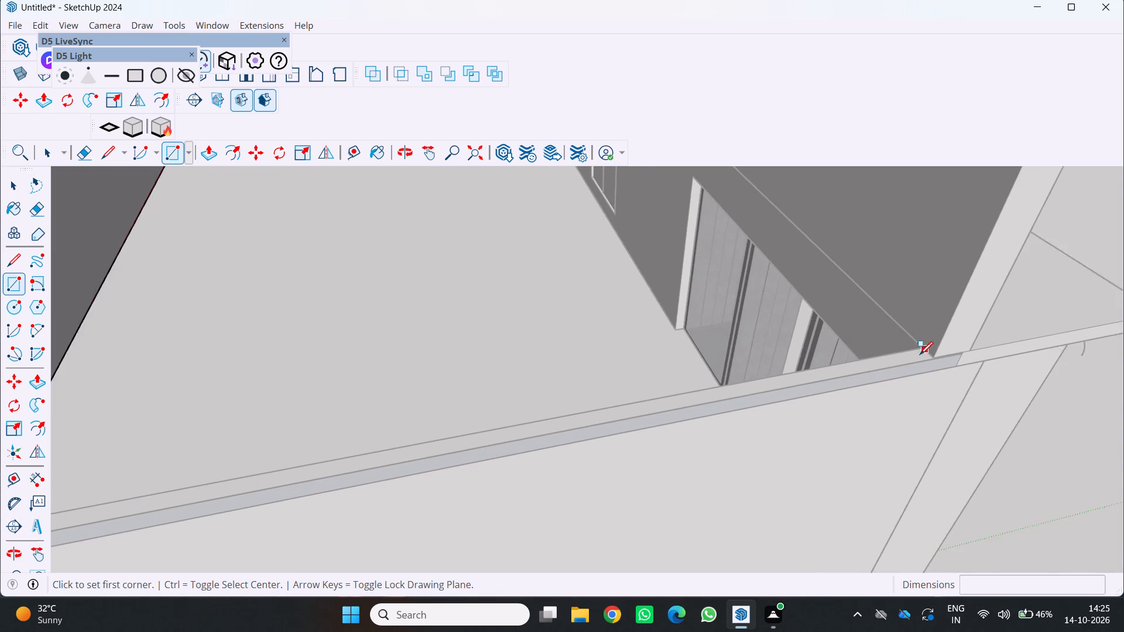
{"action": "scroll", "coordinate": [920, 355], "scroll_direction": "up", "scroll_amount": 7}
{"action": "left_click", "coordinate": [924, 347]}
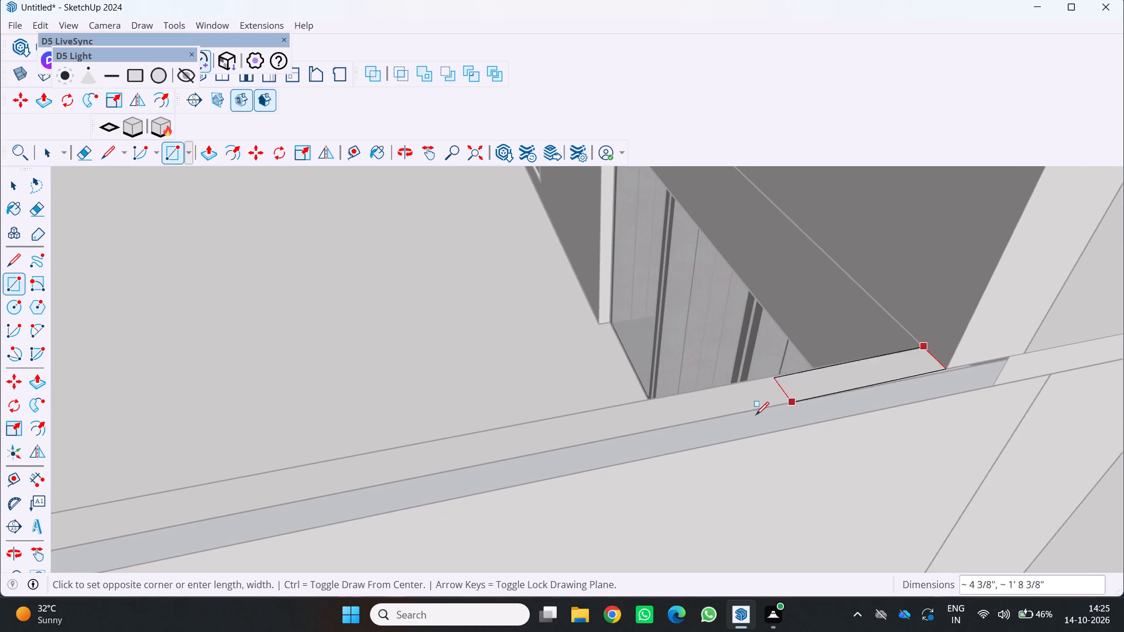
{"action": "scroll", "coordinate": [756, 415], "scroll_direction": "down", "scroll_amount": 6}
{"action": "scroll", "coordinate": [314, 514], "scroll_direction": "down", "scroll_amount": 14}
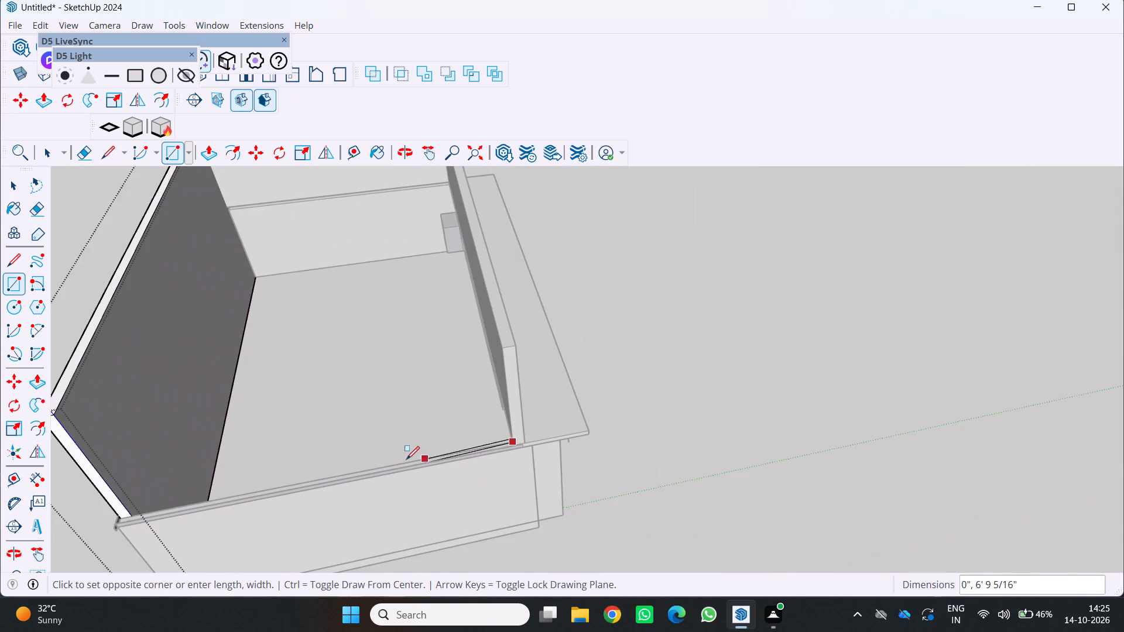
{"action": "scroll", "coordinate": [346, 482], "scroll_direction": "down", "scroll_amount": 2}
{"action": "scroll", "coordinate": [166, 515], "scroll_direction": "up", "scroll_amount": 15}
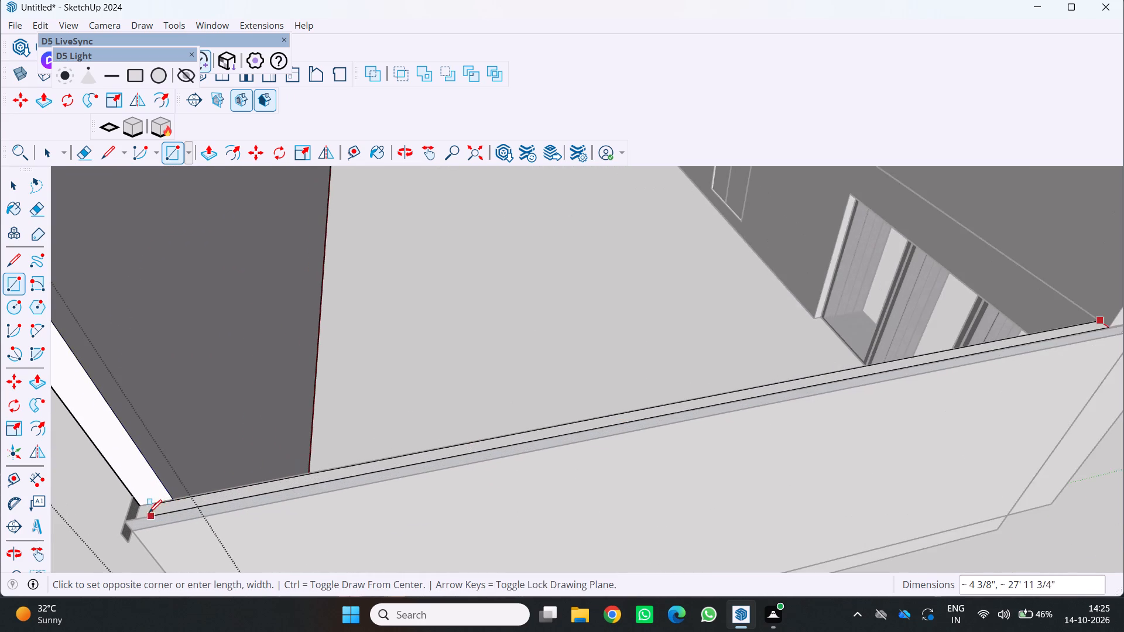
{"action": "scroll", "coordinate": [146, 514], "scroll_direction": "up", "scroll_amount": 4}
{"action": "left_click", "coordinate": [133, 507]}
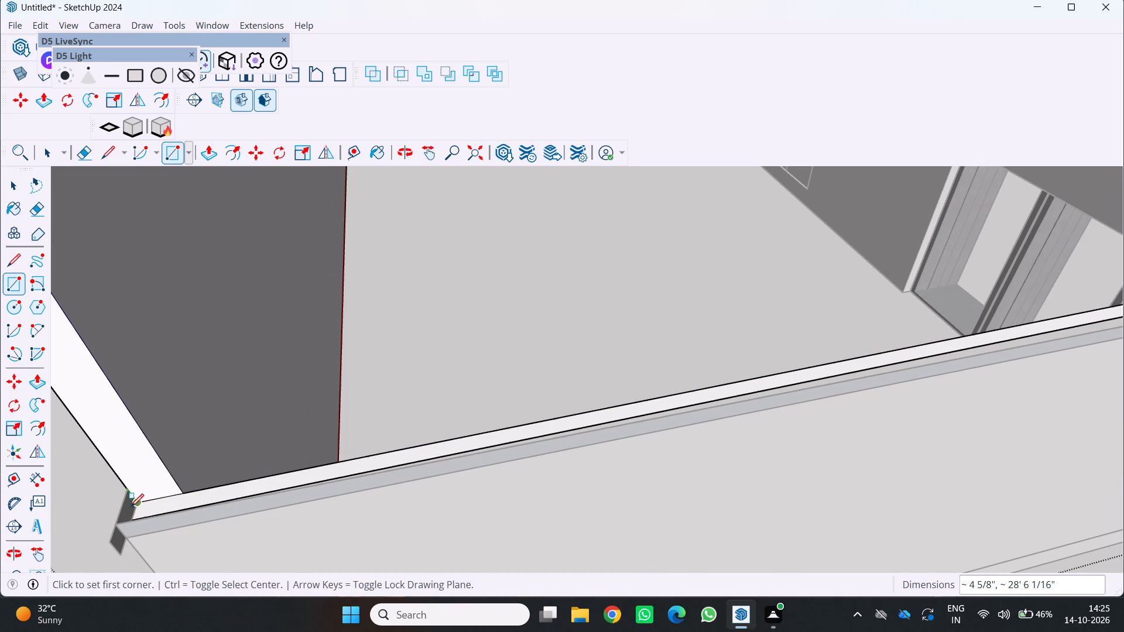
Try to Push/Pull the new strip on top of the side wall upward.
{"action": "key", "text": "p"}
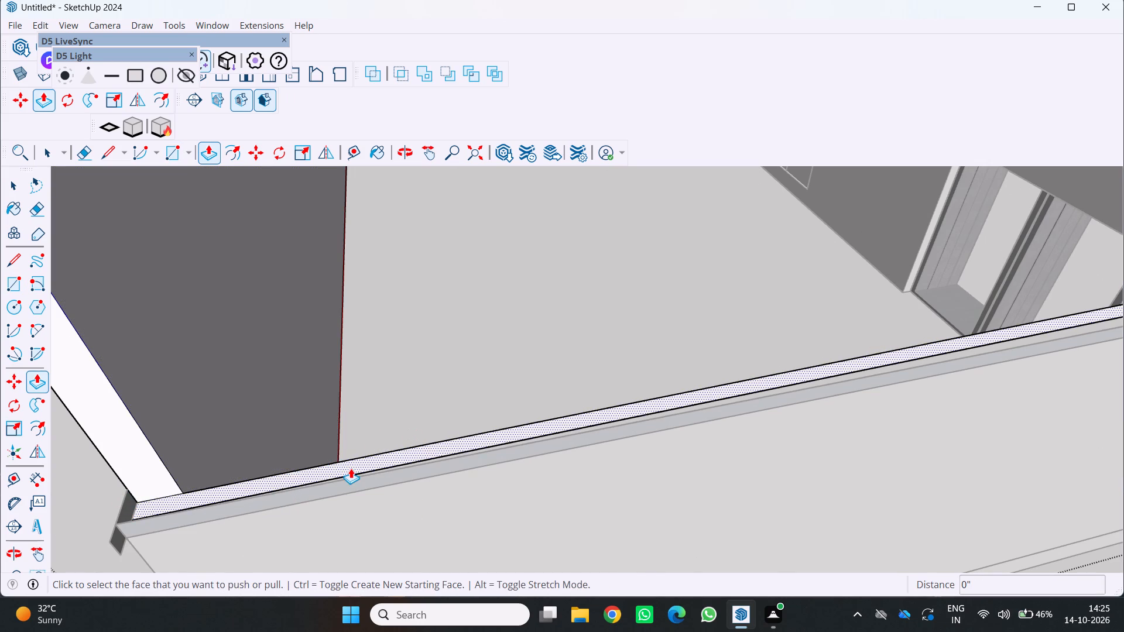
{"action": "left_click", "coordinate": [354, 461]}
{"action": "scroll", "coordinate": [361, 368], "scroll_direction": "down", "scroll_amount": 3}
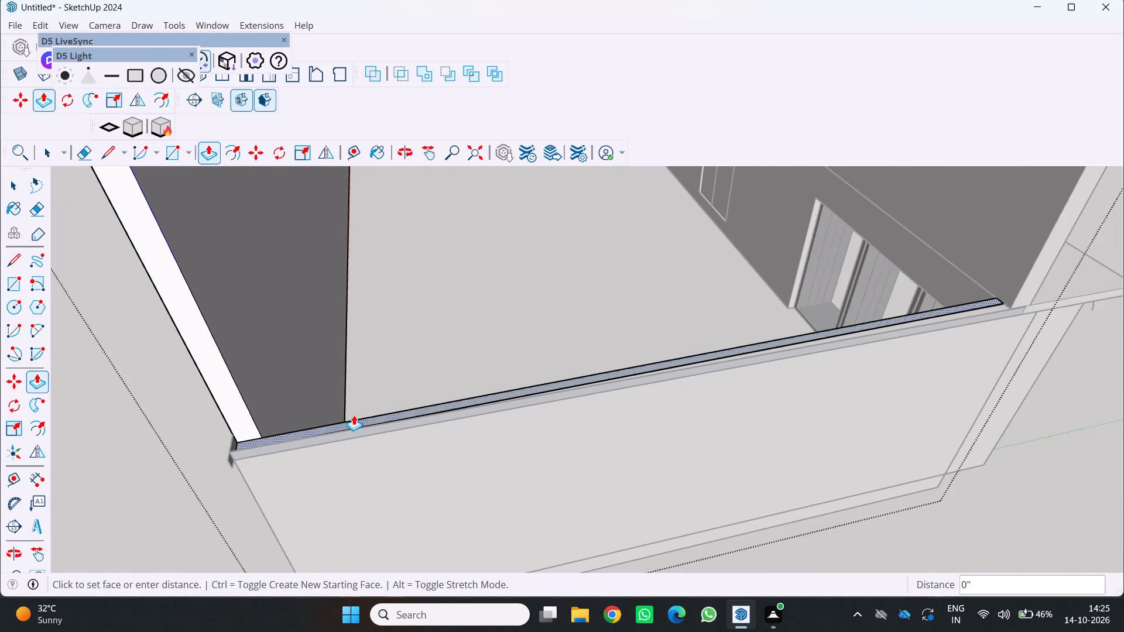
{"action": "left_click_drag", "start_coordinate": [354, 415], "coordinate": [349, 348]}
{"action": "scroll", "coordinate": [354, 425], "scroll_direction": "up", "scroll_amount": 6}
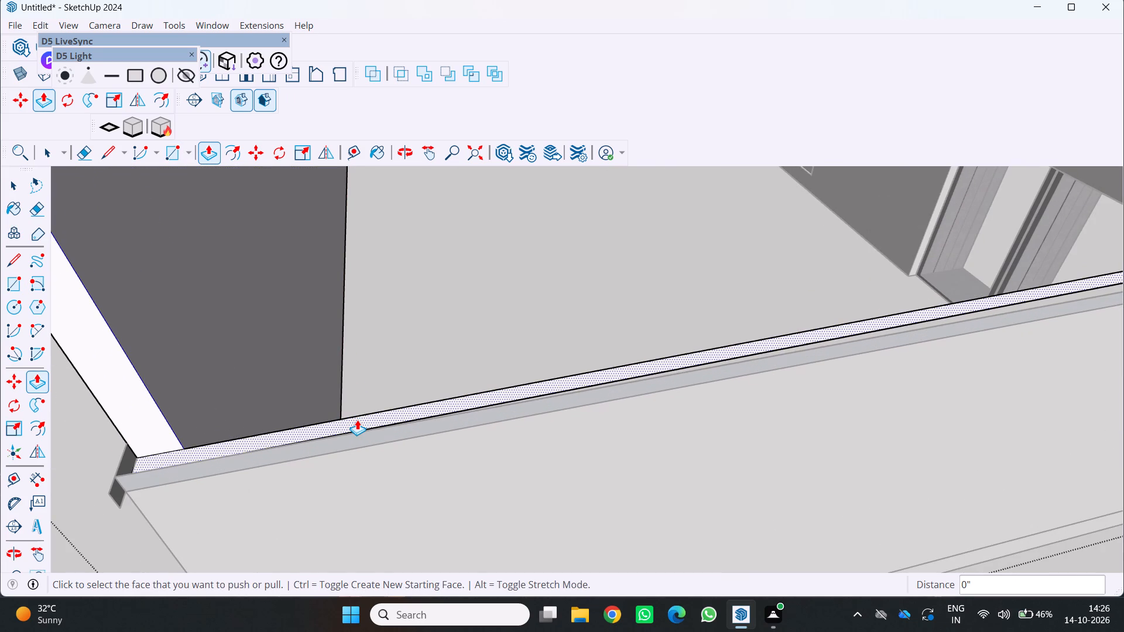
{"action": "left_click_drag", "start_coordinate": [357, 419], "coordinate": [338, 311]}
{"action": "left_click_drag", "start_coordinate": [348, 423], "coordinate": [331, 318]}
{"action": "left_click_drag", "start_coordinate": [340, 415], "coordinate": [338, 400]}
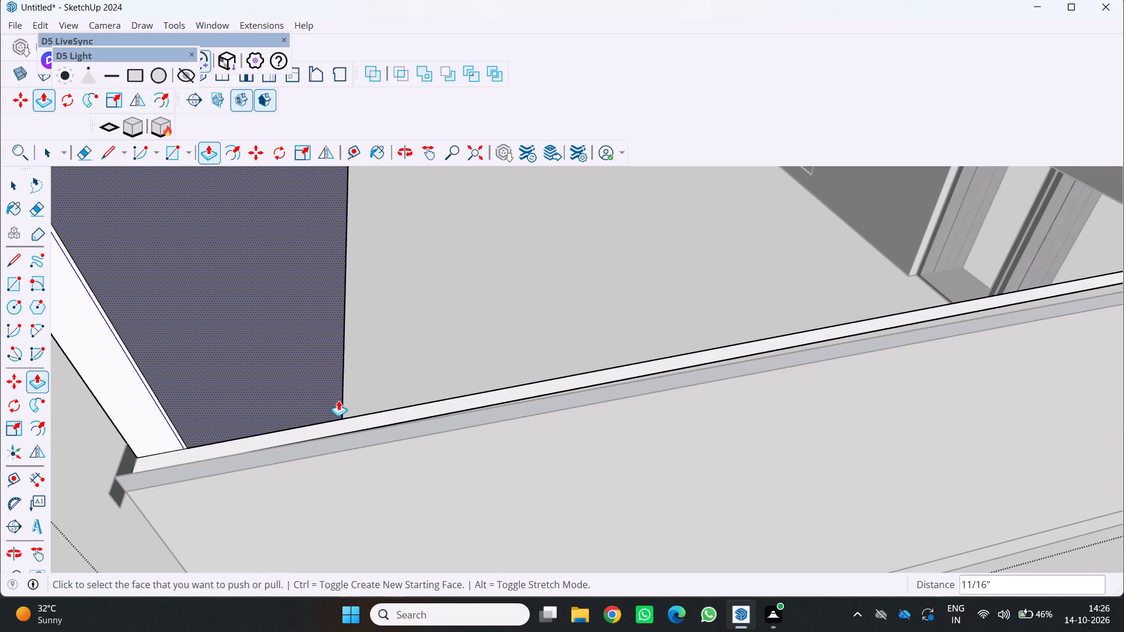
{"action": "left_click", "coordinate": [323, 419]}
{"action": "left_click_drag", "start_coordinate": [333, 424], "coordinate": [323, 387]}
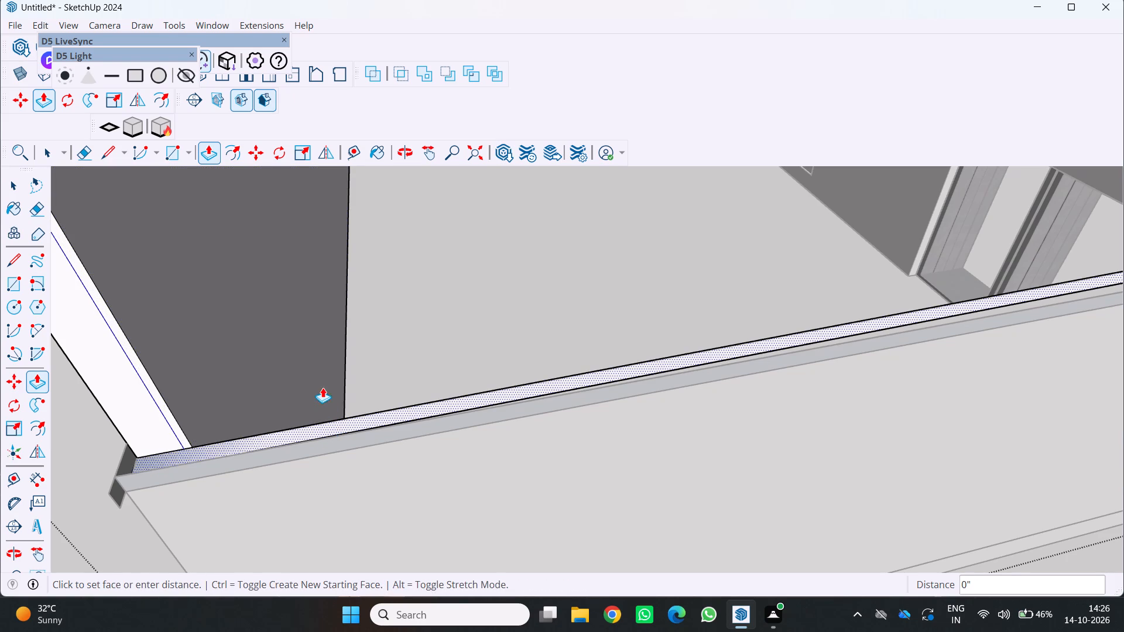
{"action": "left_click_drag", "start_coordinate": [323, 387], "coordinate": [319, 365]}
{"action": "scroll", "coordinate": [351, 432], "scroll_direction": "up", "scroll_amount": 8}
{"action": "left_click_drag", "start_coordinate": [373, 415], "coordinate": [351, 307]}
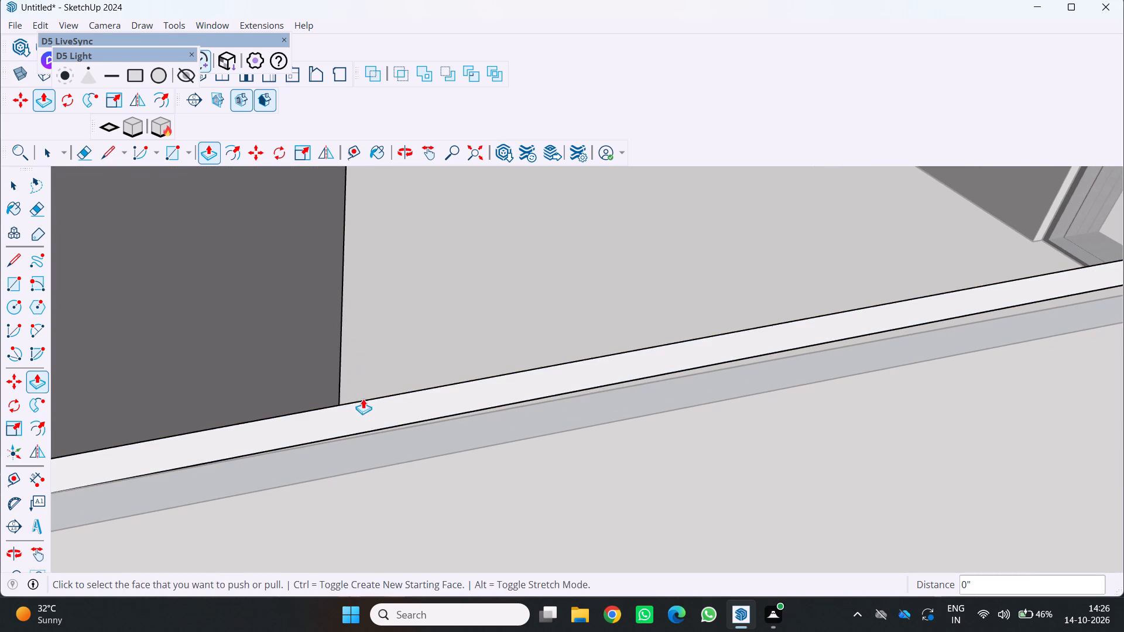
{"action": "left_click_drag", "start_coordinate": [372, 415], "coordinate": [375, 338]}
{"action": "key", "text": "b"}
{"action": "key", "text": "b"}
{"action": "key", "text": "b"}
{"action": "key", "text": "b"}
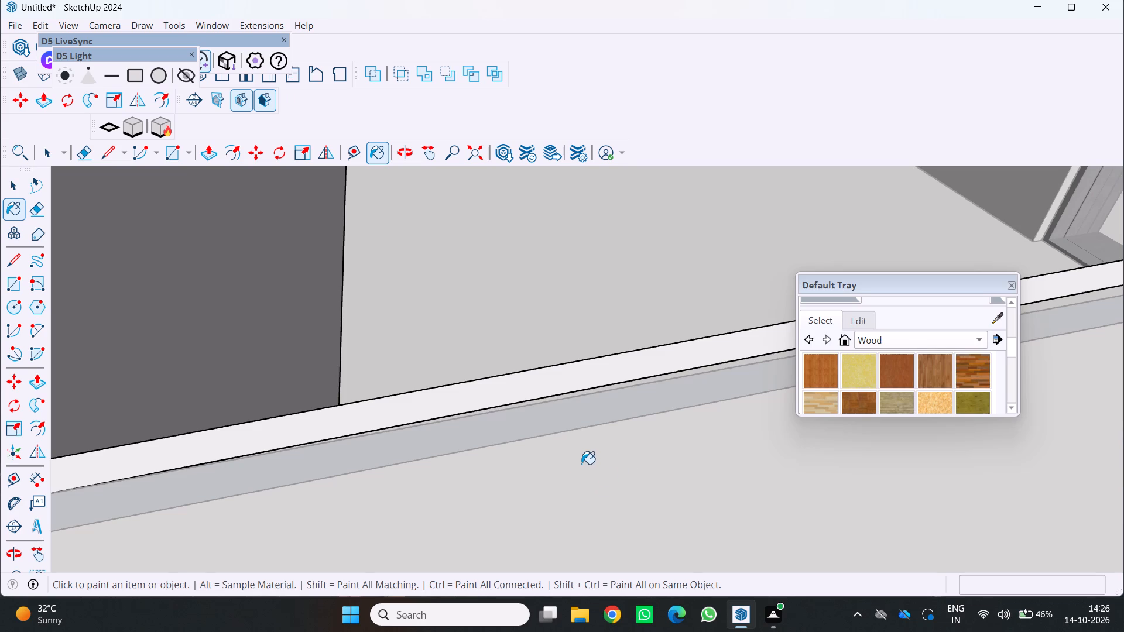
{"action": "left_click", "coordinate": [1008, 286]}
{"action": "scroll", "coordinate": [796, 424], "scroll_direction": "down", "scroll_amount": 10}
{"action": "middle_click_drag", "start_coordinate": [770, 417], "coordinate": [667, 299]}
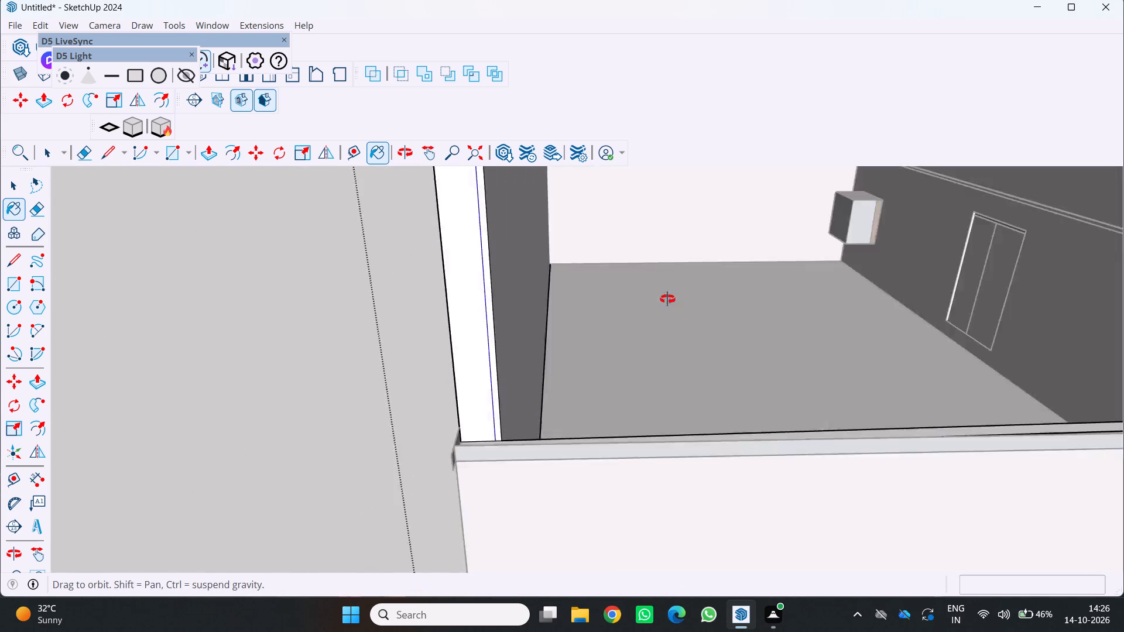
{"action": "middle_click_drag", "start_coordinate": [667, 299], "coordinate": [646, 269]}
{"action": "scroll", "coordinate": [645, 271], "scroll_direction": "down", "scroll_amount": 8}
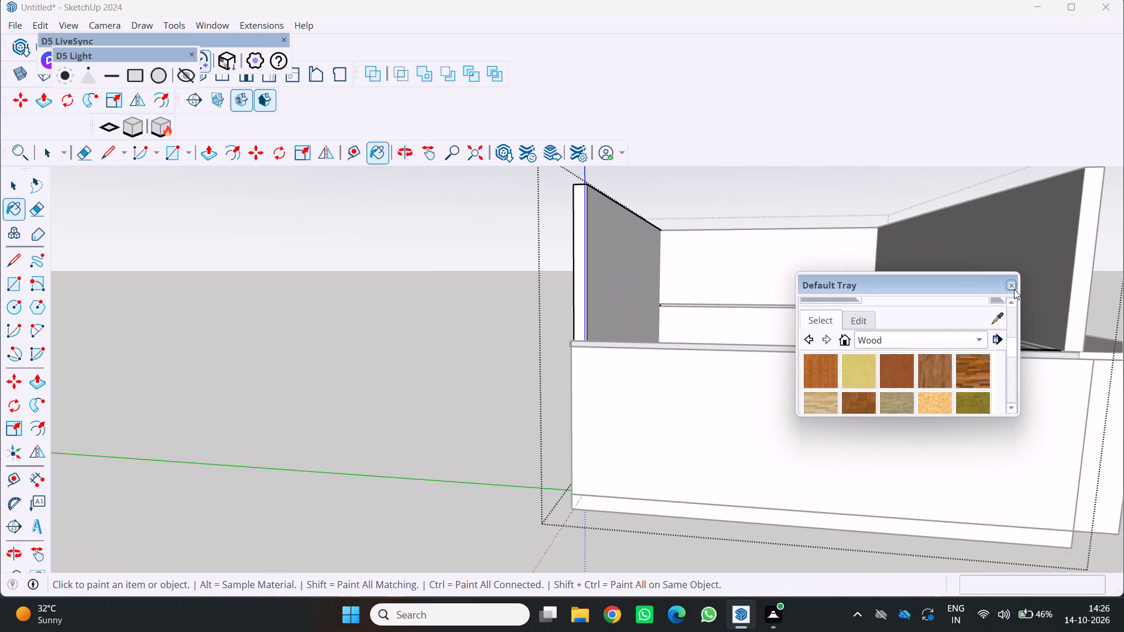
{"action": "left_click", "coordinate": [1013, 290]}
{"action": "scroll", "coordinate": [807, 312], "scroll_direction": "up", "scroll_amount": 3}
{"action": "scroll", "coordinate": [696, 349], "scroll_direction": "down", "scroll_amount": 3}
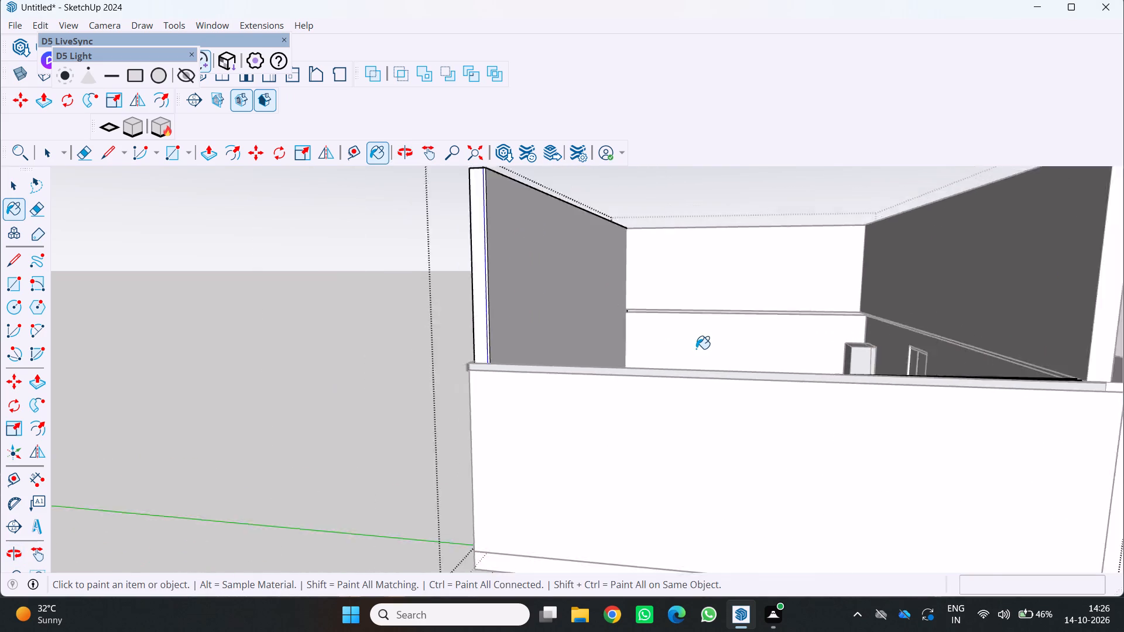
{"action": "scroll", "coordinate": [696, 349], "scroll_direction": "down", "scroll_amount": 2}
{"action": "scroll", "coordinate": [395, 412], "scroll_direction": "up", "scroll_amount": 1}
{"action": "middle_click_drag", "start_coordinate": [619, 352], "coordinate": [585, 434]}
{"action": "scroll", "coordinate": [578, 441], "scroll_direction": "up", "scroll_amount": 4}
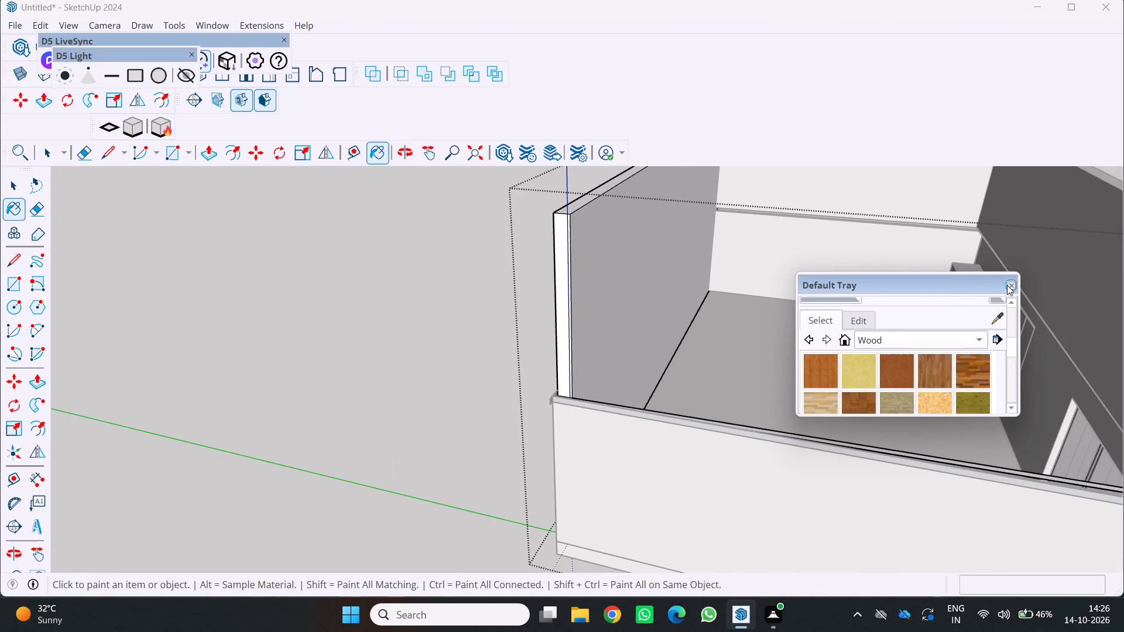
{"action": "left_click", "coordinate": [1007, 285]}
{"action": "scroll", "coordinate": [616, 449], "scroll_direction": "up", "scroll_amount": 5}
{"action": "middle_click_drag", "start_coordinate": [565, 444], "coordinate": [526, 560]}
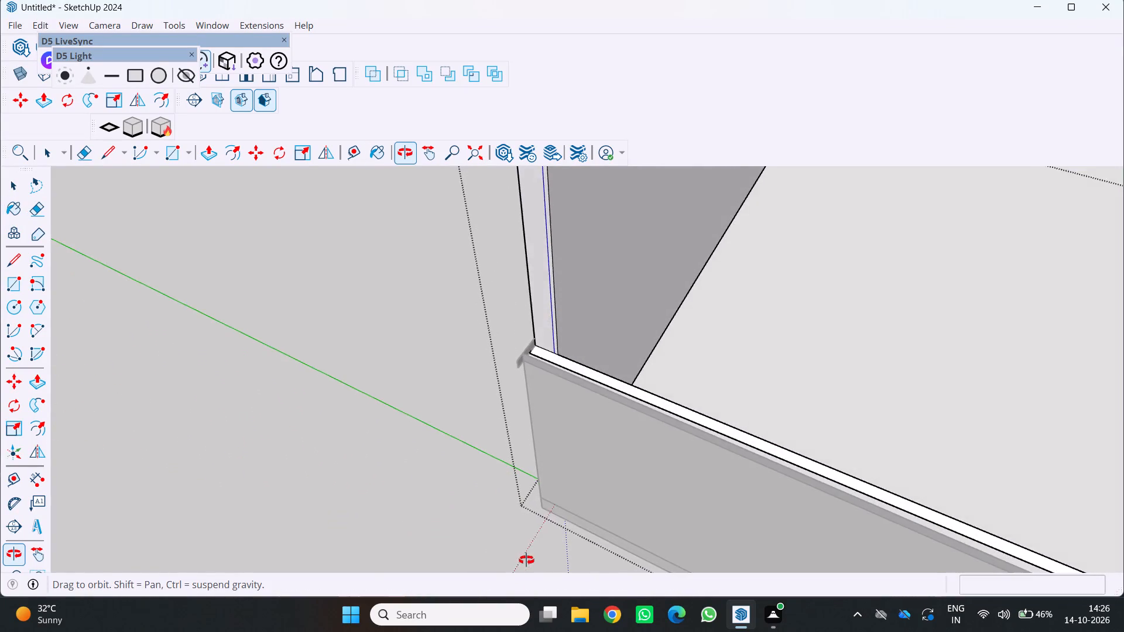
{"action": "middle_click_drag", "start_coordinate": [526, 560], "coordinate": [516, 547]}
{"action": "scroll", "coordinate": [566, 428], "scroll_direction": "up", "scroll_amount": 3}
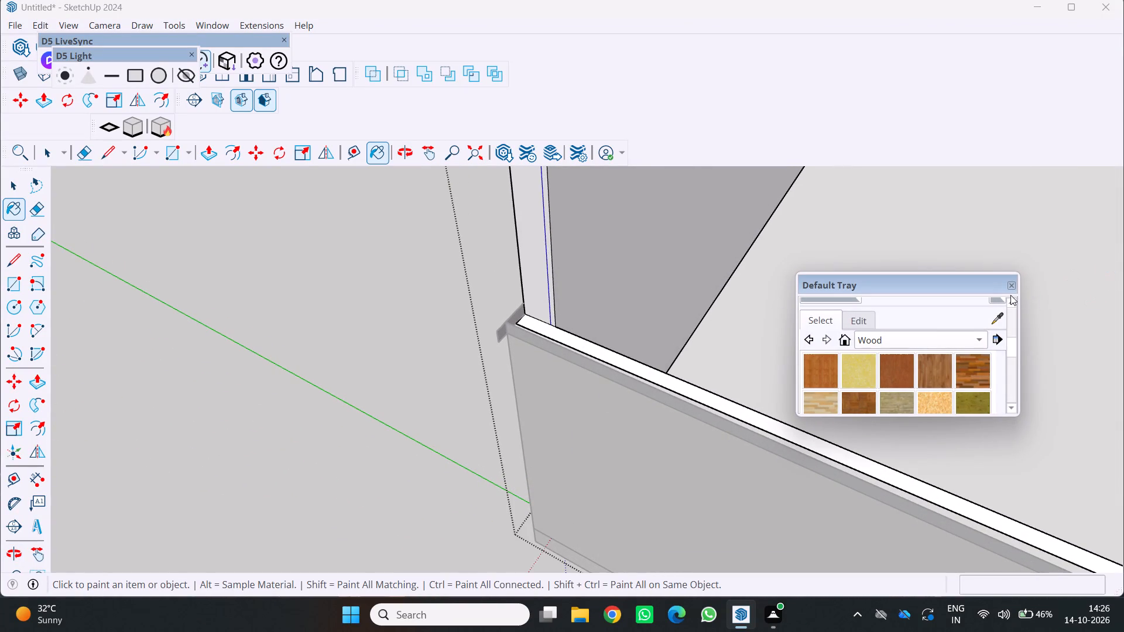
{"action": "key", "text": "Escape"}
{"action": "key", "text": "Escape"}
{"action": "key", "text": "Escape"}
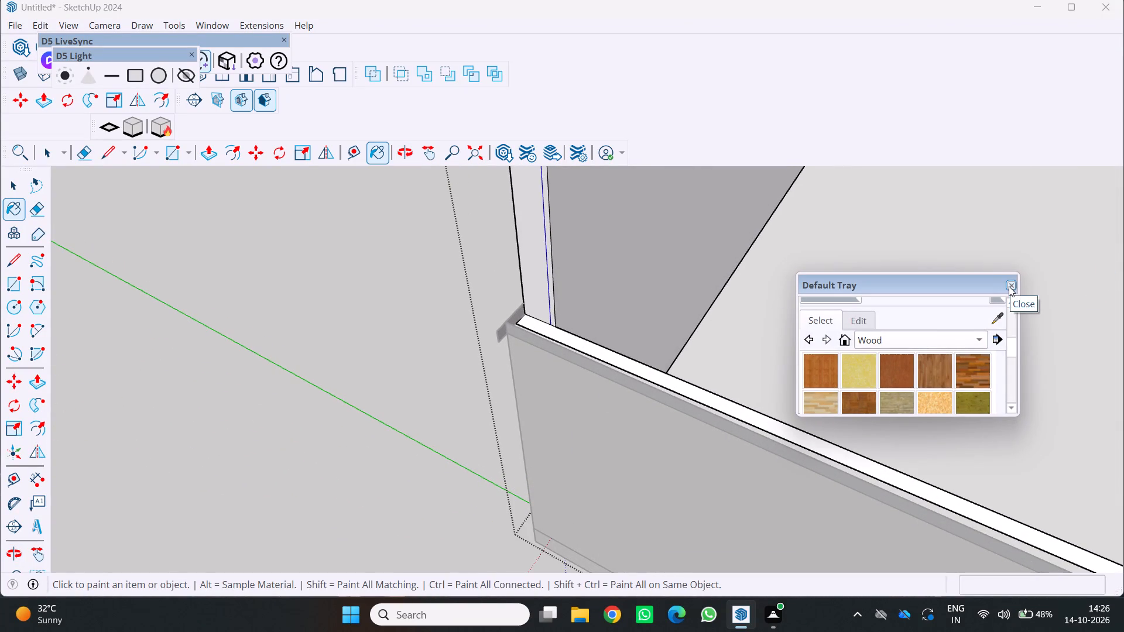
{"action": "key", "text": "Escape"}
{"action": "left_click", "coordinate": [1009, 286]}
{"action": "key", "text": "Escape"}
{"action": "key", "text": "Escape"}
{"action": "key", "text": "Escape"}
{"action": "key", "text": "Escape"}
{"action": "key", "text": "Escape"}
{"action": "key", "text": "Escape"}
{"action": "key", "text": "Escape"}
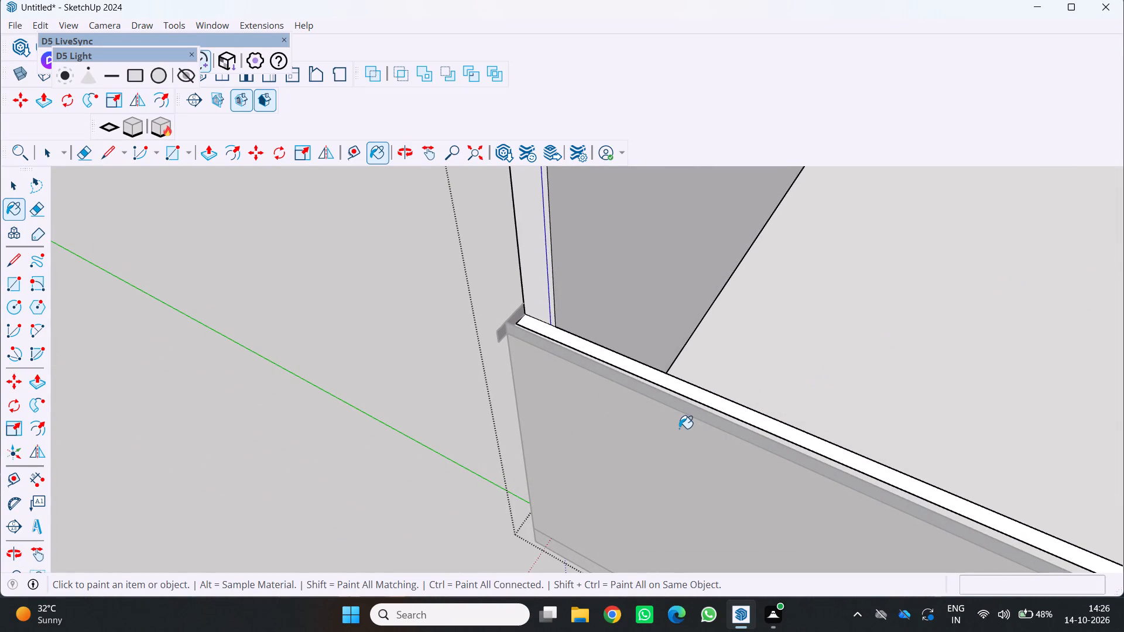
Draw another rectangle about 4 15/16" by 28' 6" along the side wall's top, from the rear wall's corner to the opposite wall.
{"action": "key", "text": "r"}
{"action": "scroll", "coordinate": [629, 417], "scroll_direction": "up", "scroll_amount": 3}
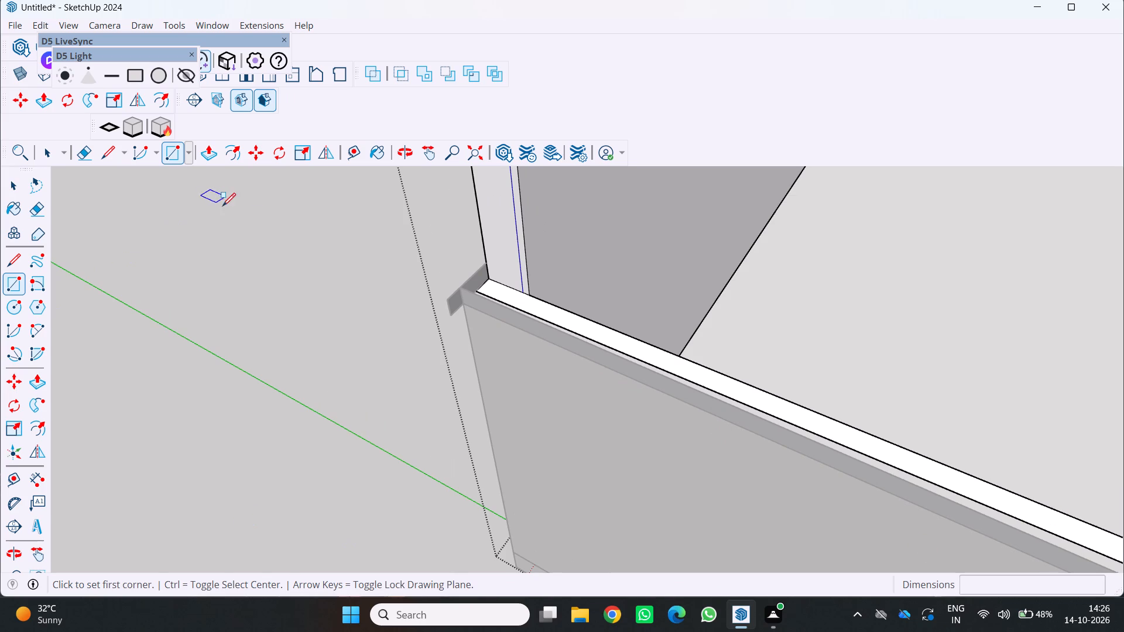
{"action": "left_click", "coordinate": [489, 277]}
{"action": "scroll", "coordinate": [505, 317], "scroll_direction": "down", "scroll_amount": 4}
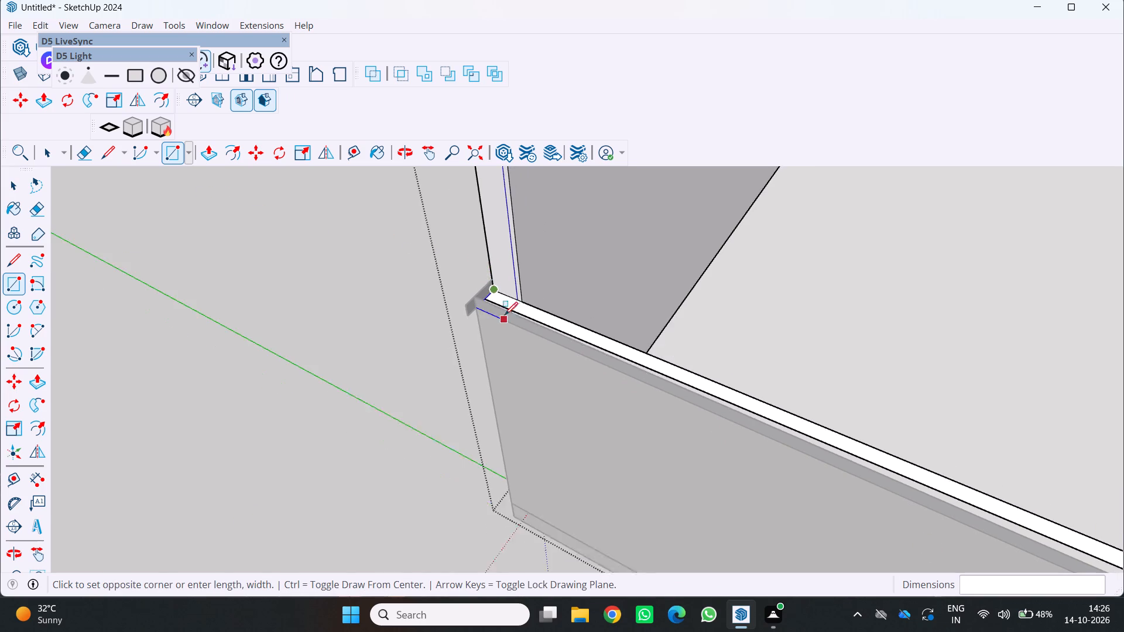
{"action": "scroll", "coordinate": [505, 315], "scroll_direction": "down", "scroll_amount": 15}
{"action": "middle_click", "coordinate": [478, 304]}
{"action": "scroll", "coordinate": [975, 506], "scroll_direction": "up", "scroll_amount": 4}
{"action": "scroll", "coordinate": [796, 472], "scroll_direction": "up", "scroll_amount": 4}
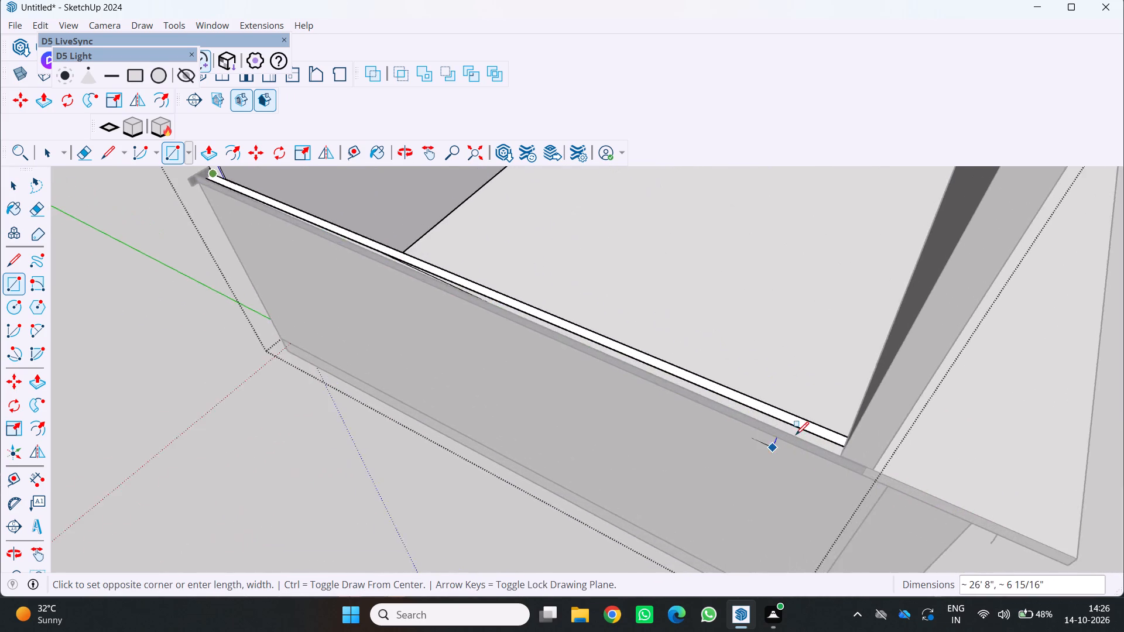
{"action": "scroll", "coordinate": [796, 435], "scroll_direction": "up", "scroll_amount": 7}
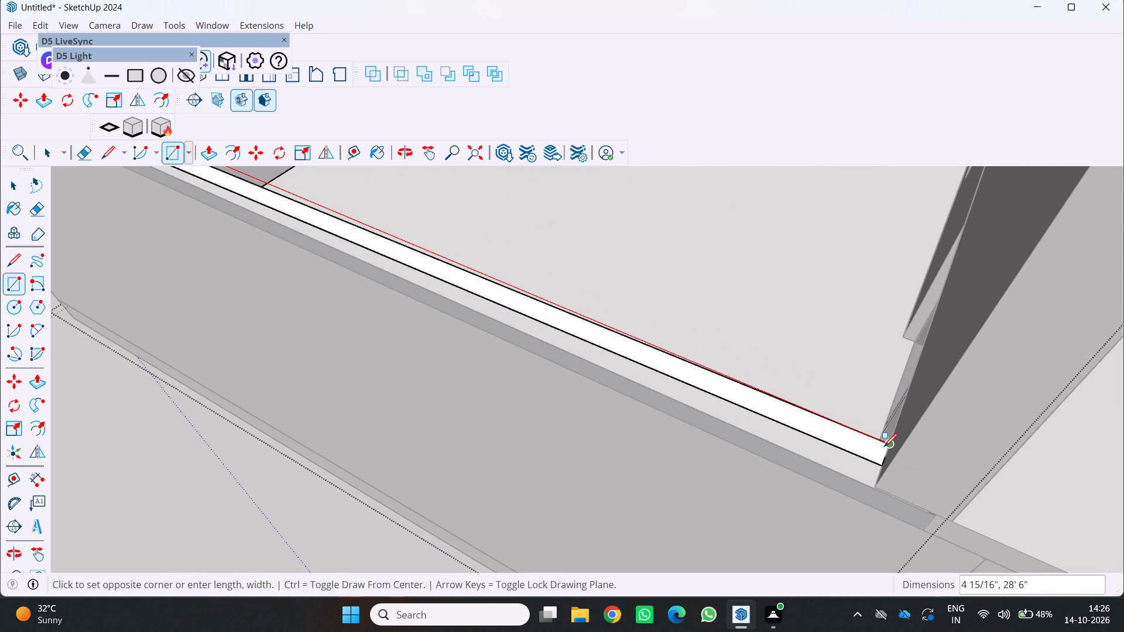
{"action": "left_click", "coordinate": [888, 441]}
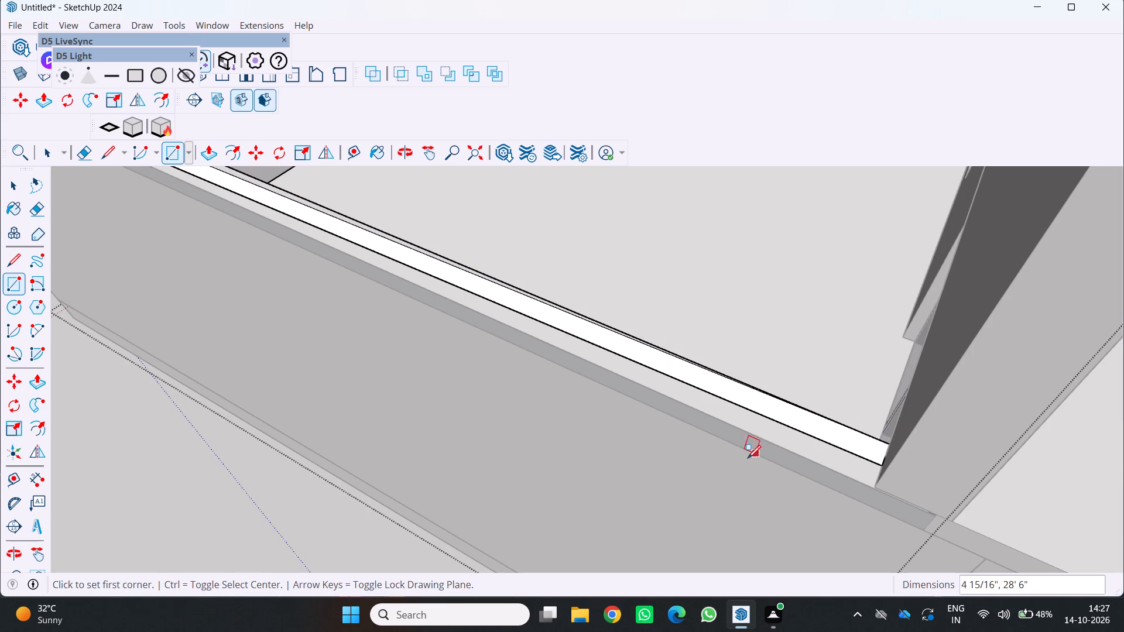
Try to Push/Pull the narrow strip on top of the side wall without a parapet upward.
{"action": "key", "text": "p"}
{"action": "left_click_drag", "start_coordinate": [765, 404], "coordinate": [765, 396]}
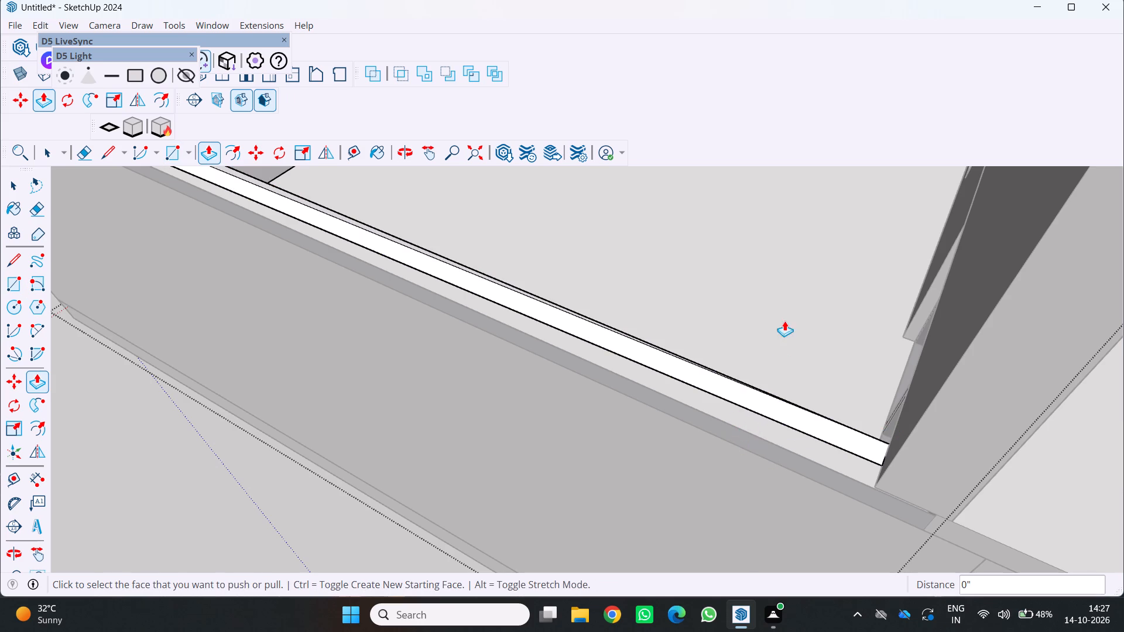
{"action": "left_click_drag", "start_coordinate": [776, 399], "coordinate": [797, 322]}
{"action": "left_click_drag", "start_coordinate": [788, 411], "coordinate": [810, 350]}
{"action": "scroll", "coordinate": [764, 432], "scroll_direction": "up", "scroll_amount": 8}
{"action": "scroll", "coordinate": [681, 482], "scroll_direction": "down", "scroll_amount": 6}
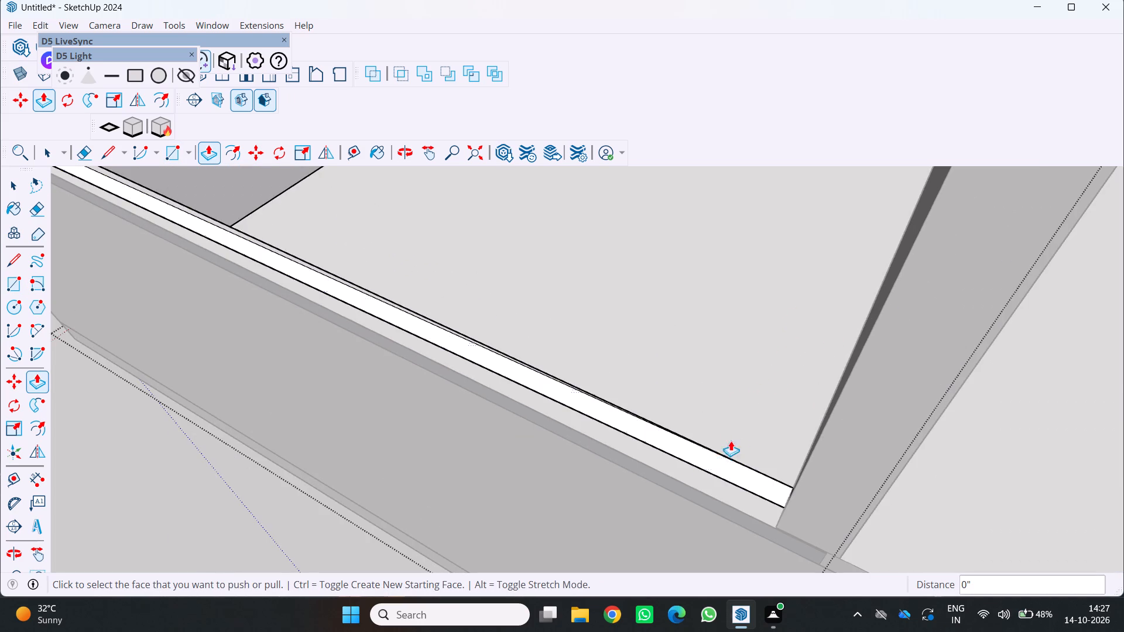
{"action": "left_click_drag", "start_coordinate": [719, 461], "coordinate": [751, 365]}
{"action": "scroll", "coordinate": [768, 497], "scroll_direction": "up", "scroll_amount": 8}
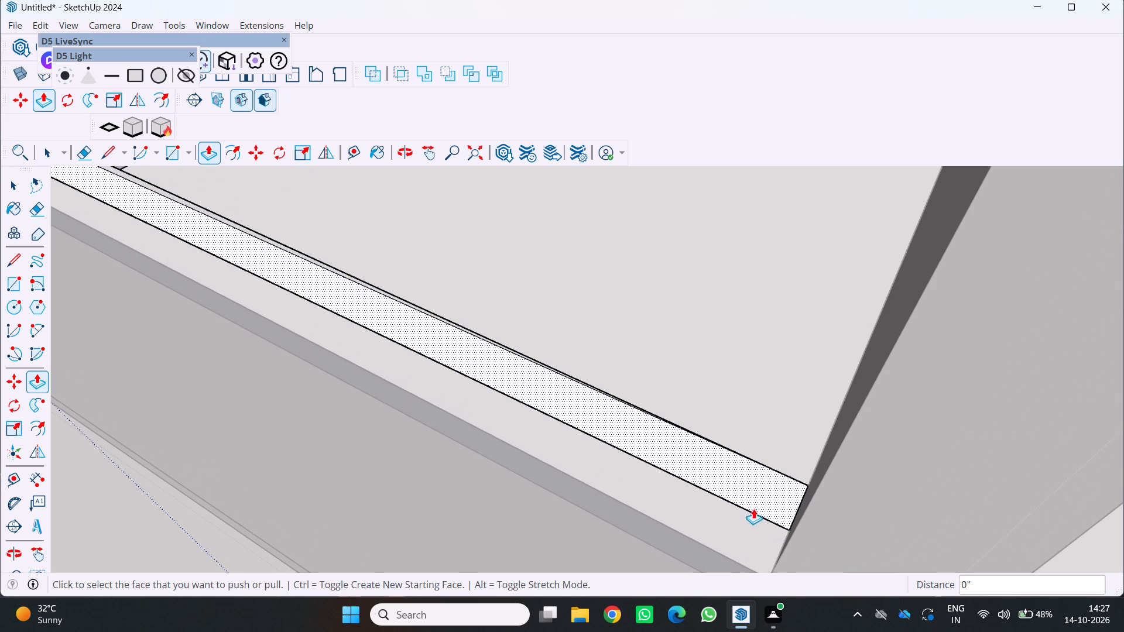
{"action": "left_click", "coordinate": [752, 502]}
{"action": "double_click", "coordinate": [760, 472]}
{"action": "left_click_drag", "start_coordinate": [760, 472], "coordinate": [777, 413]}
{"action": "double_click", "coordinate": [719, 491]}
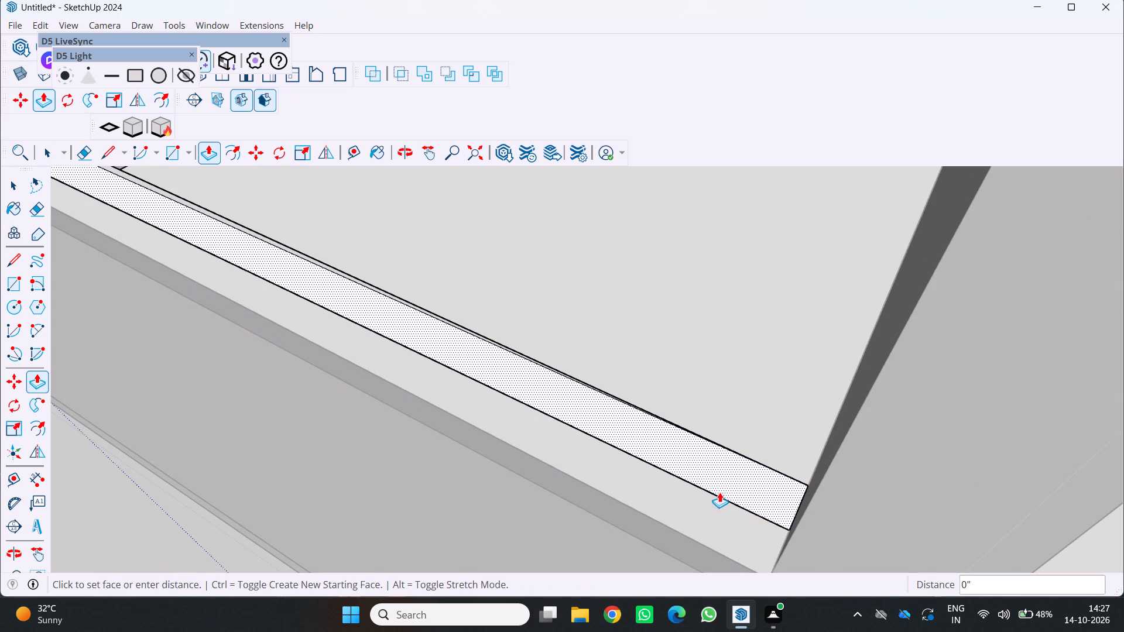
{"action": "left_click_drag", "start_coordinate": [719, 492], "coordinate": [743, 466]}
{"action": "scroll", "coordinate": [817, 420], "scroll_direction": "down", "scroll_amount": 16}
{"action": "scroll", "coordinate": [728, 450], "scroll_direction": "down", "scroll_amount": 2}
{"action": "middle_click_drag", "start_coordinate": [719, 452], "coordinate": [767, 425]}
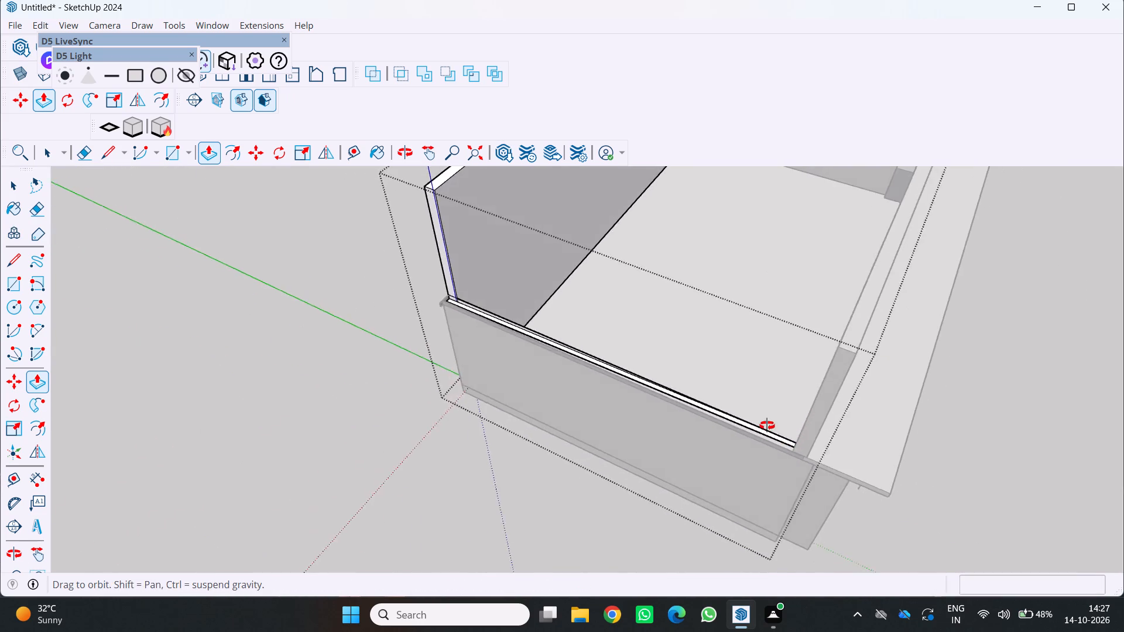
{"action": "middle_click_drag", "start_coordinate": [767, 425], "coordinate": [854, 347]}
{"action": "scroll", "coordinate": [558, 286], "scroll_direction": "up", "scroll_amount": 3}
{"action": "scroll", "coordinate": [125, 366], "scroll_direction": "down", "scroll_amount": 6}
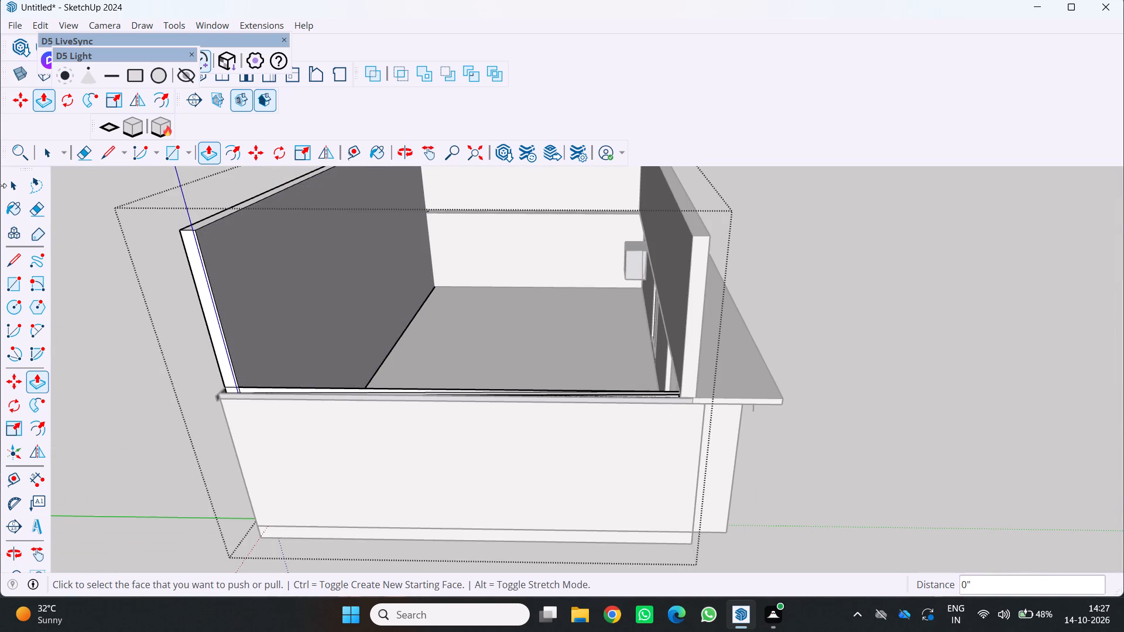
Draw a vertical rectangle closing the open side, from the rear parapet's top inner corner to the front parapet's base.
{"action": "left_click", "coordinate": [8, 280]}
{"action": "scroll", "coordinate": [201, 267], "scroll_direction": "up", "scroll_amount": 3}
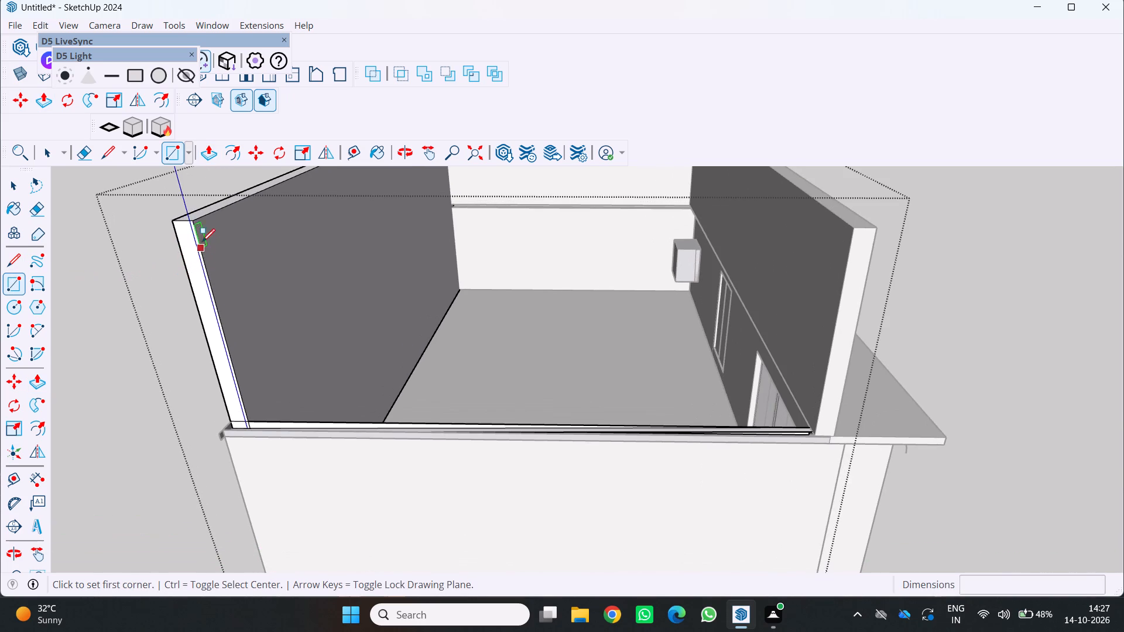
{"action": "left_click", "coordinate": [191, 222]}
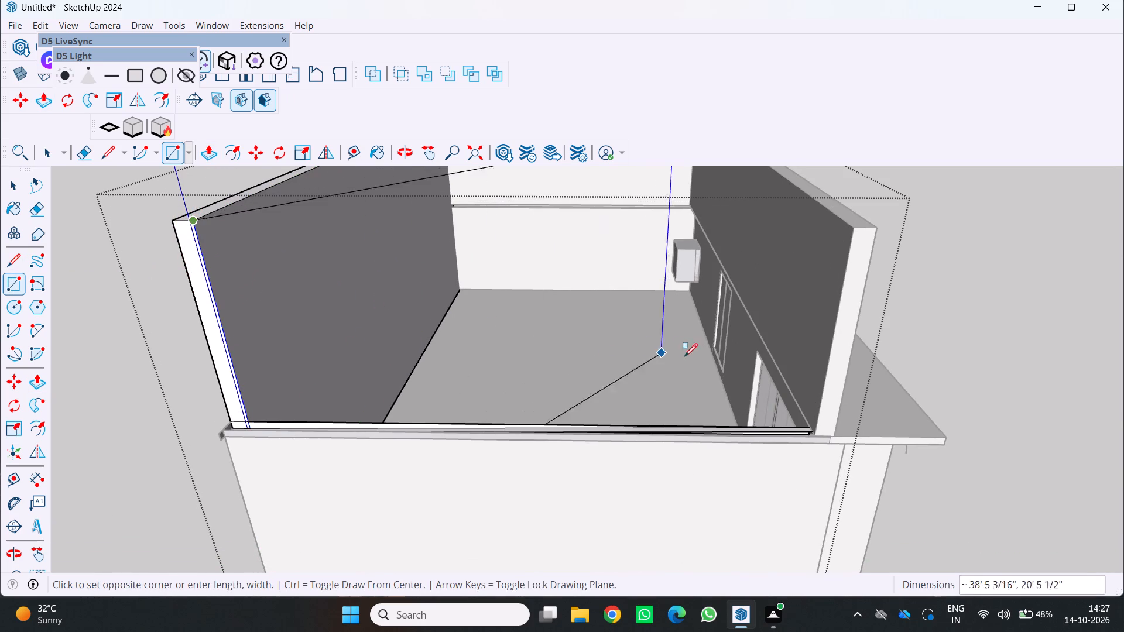
{"action": "left_click", "coordinate": [814, 437]}
{"action": "scroll", "coordinate": [529, 421], "scroll_direction": "down", "scroll_amount": 4}
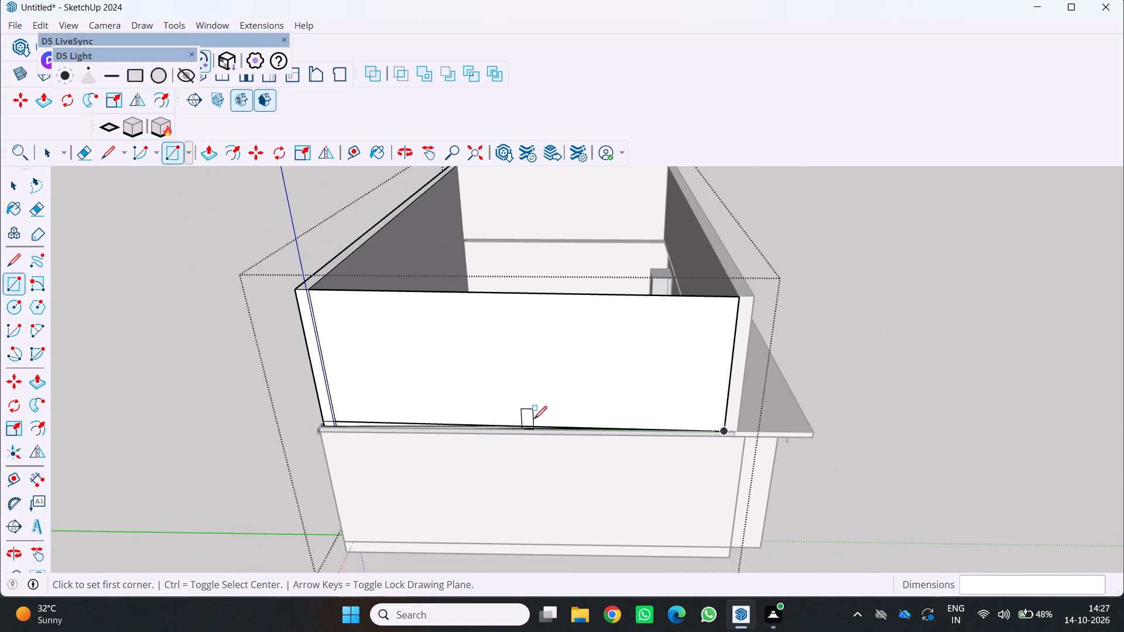
Push/Pull the new vertical face from the inside to give the side parapet wall thickness.
{"action": "middle_click_drag", "start_coordinate": [532, 420], "coordinate": [968, 442]}
{"action": "middle_click", "coordinate": [968, 441]}
{"action": "scroll", "coordinate": [628, 291], "scroll_direction": "up", "scroll_amount": 3}
{"action": "middle_click_drag", "start_coordinate": [643, 298], "coordinate": [729, 415]}
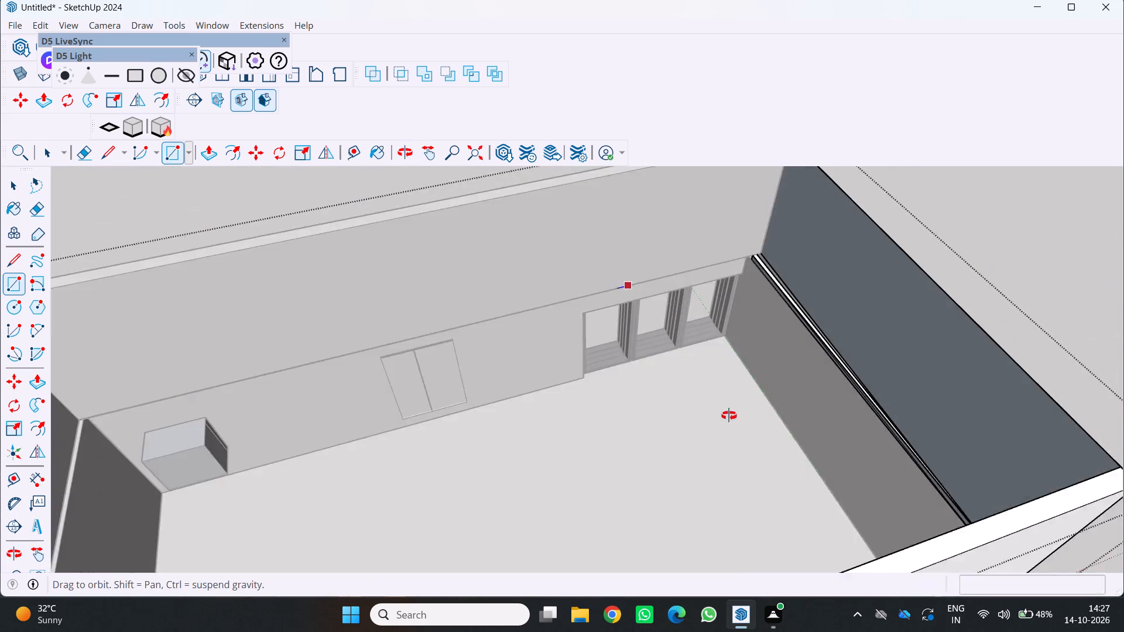
{"action": "middle_click_drag", "start_coordinate": [729, 415], "coordinate": [741, 431]}
{"action": "scroll", "coordinate": [845, 344], "scroll_direction": "up", "scroll_amount": 3}
{"action": "key", "text": "p"}
{"action": "left_click", "coordinate": [887, 307]}
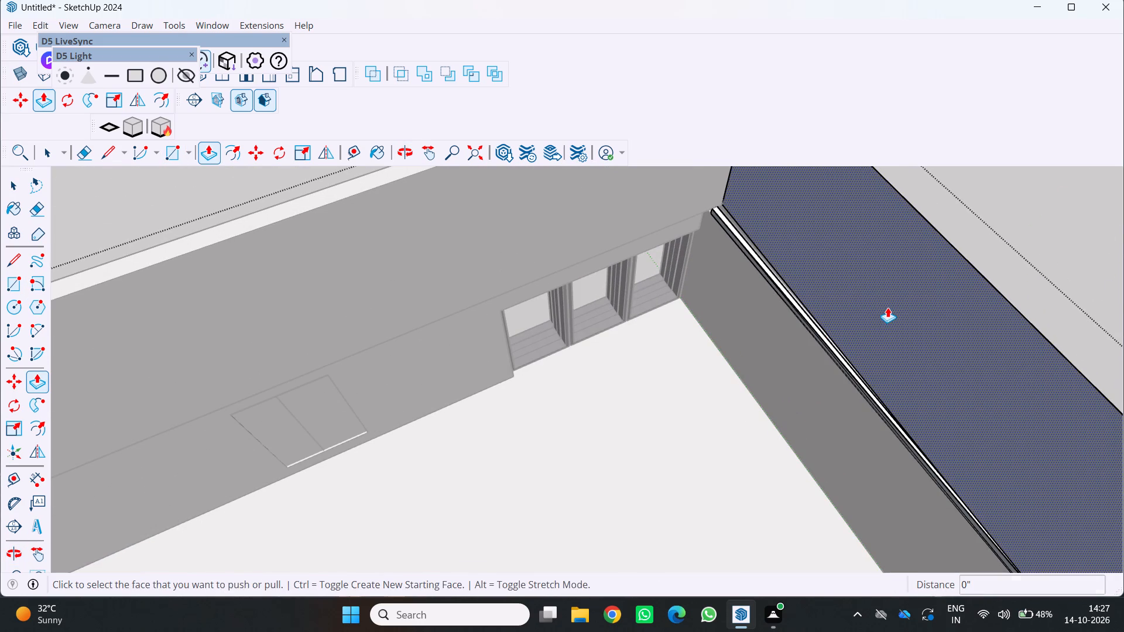
{"action": "left_click", "coordinate": [883, 327]}
{"action": "scroll", "coordinate": [757, 394], "scroll_direction": "down", "scroll_amount": 6}
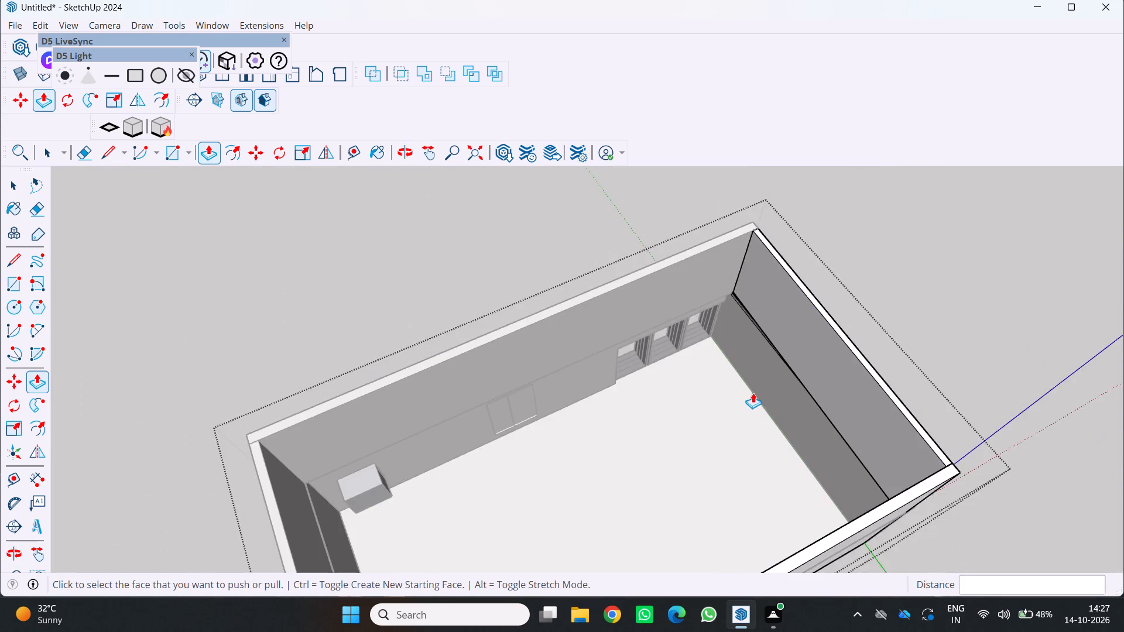
{"action": "scroll", "coordinate": [753, 393], "scroll_direction": "down", "scroll_amount": 1}
Push/Pull the narrow ledge face along the inside base of the new side parapet by about 1 1/4" and again by 5/16".
{"action": "middle_click_drag", "start_coordinate": [747, 393], "coordinate": [710, 335]}
{"action": "scroll", "coordinate": [745, 348], "scroll_direction": "up", "scroll_amount": 12}
{"action": "key", "text": "space"}
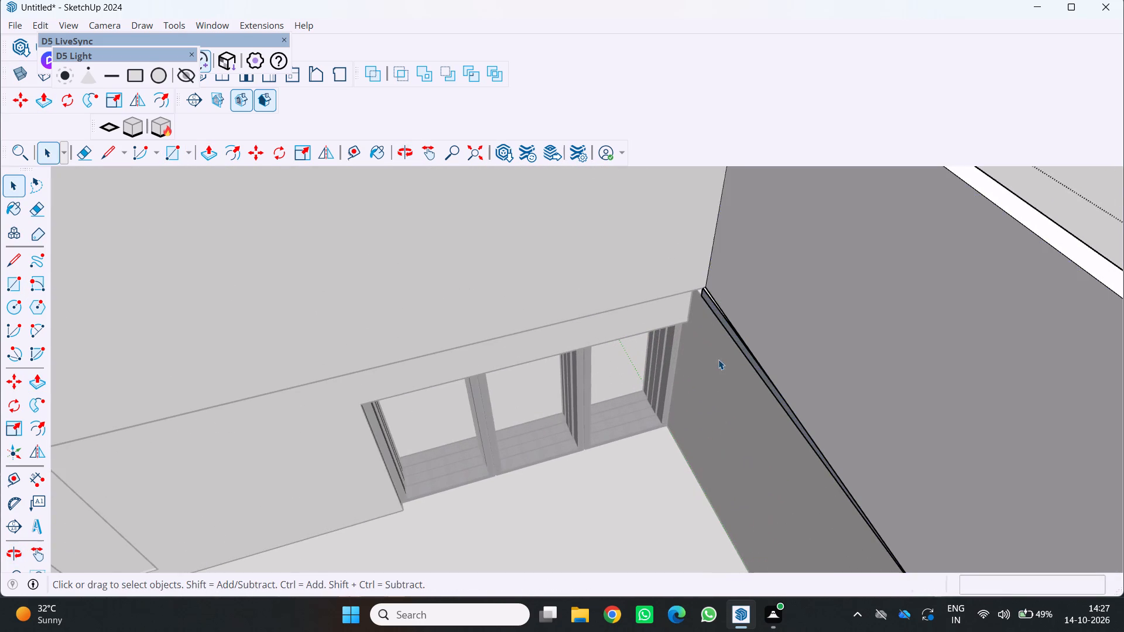
{"action": "scroll", "coordinate": [693, 311], "scroll_direction": "up", "scroll_amount": 20}
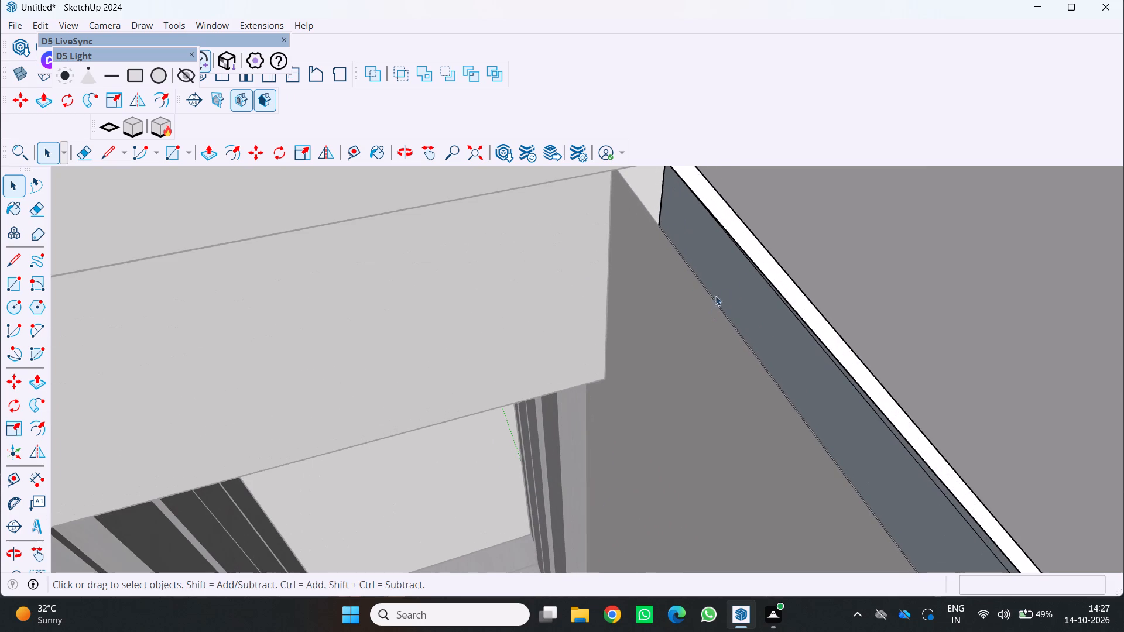
{"action": "key", "text": "p"}
{"action": "left_click", "coordinate": [729, 261]}
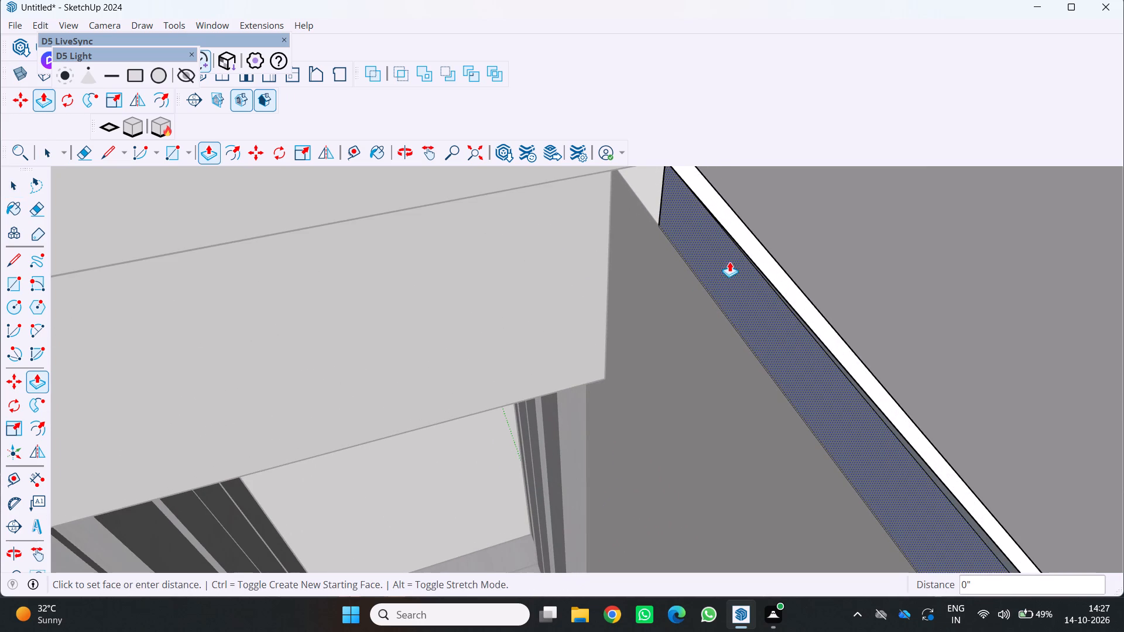
{"action": "left_click", "coordinate": [748, 255]}
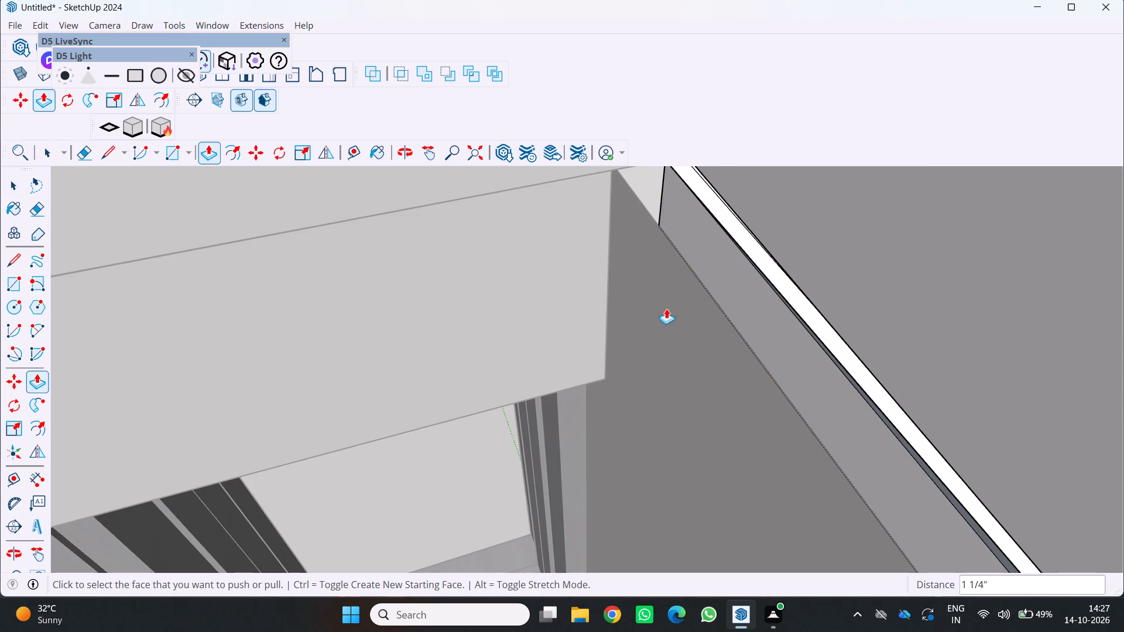
{"action": "scroll", "coordinate": [657, 315], "scroll_direction": "down", "scroll_amount": 12}
{"action": "scroll", "coordinate": [643, 293], "scroll_direction": "up", "scroll_amount": 6}
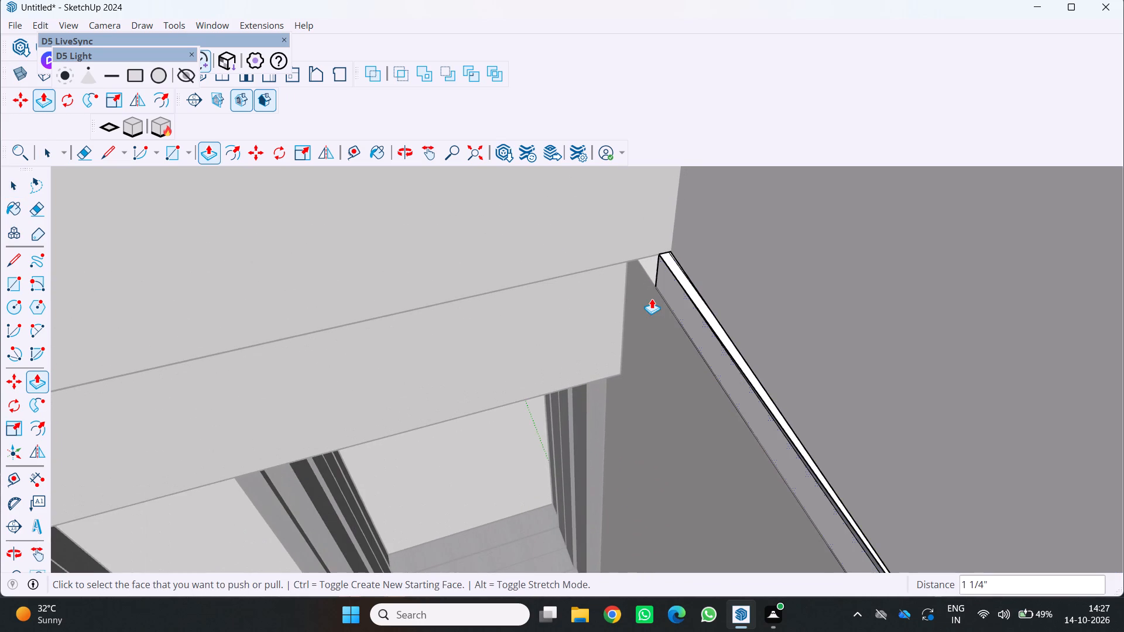
{"action": "left_click", "coordinate": [685, 305]}
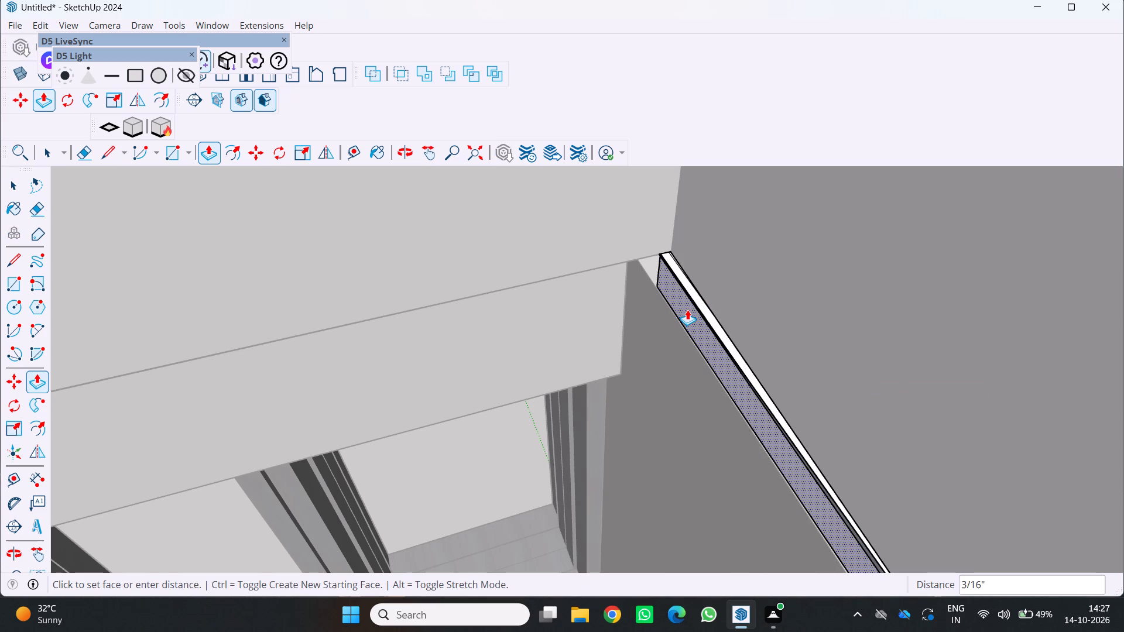
{"action": "left_click", "coordinate": [684, 313]}
{"action": "scroll", "coordinate": [597, 357], "scroll_direction": "down", "scroll_amount": 12}
Leave the house group's editing and examine the parapets from outside, above and the front.
{"action": "middle_click", "coordinate": [604, 355]}
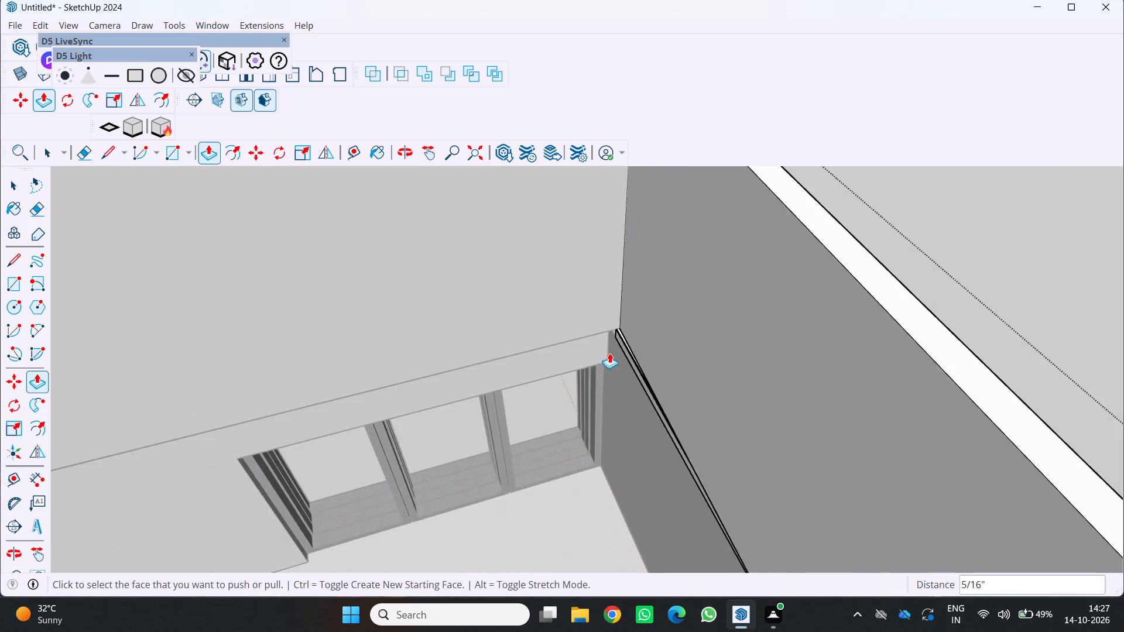
{"action": "scroll", "coordinate": [609, 353], "scroll_direction": "down", "scroll_amount": 12}
{"action": "middle_click_drag", "start_coordinate": [595, 341], "coordinate": [719, 237]}
{"action": "scroll", "coordinate": [719, 237], "scroll_direction": "down", "scroll_amount": 7}
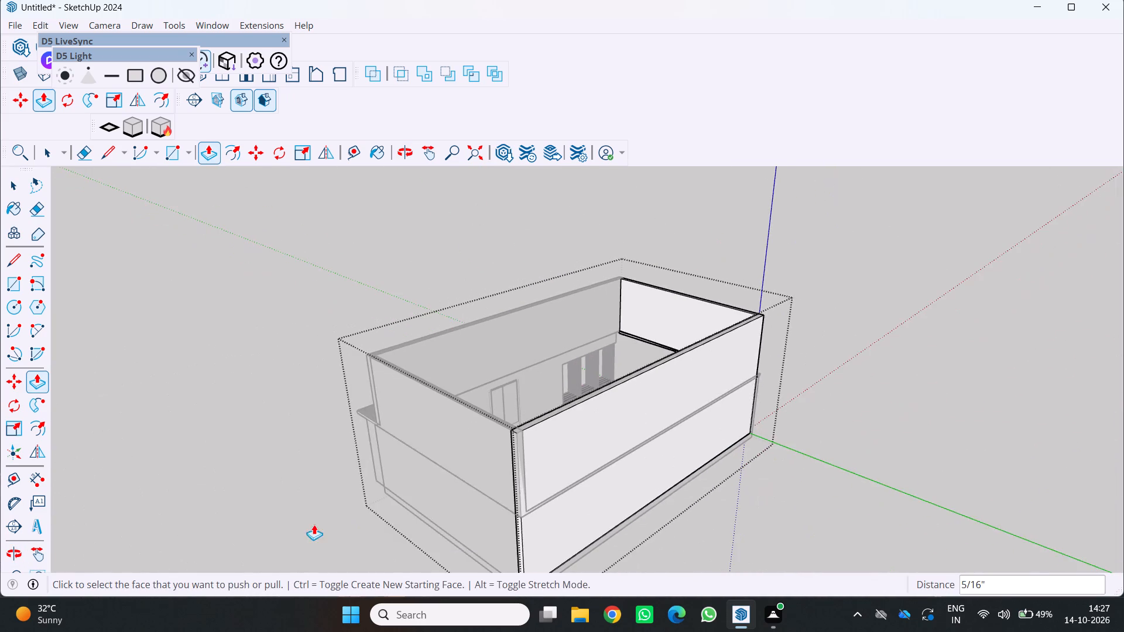
{"action": "middle_click_drag", "start_coordinate": [314, 524], "coordinate": [694, 338]}
{"action": "scroll", "coordinate": [561, 322], "scroll_direction": "up", "scroll_amount": 4}
{"action": "middle_click_drag", "start_coordinate": [418, 329], "coordinate": [581, 520]}
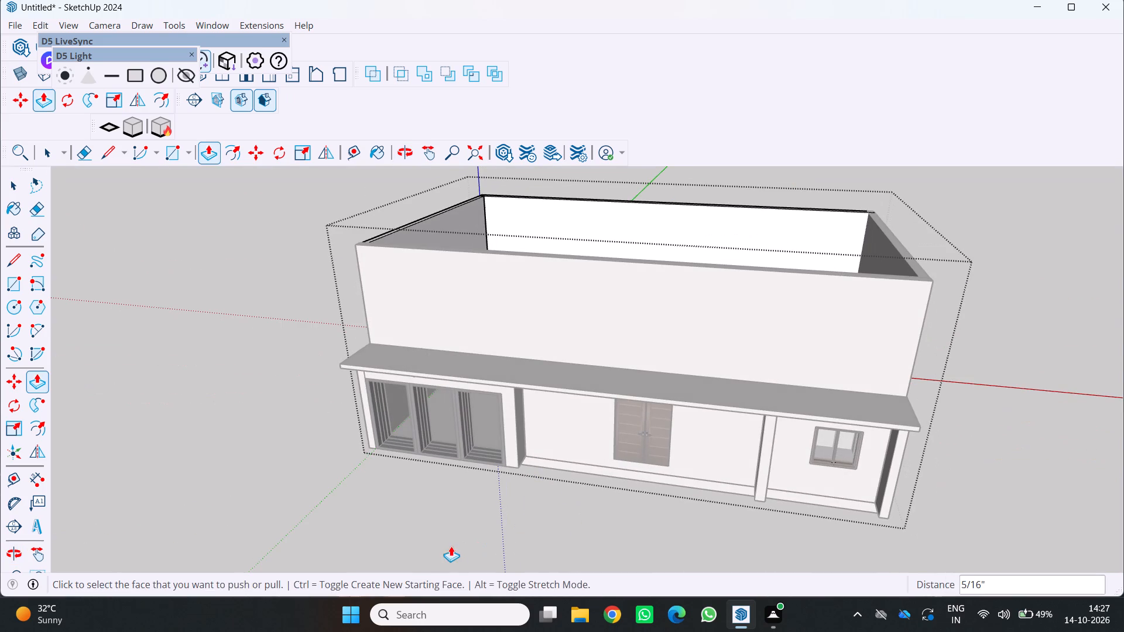
{"action": "key", "text": "space"}
{"action": "left_click_drag", "start_coordinate": [437, 502], "coordinate": [432, 503]}
{"action": "left_click", "coordinate": [431, 504]}
{"action": "middle_click_drag", "start_coordinate": [424, 494], "coordinate": [453, 415]}
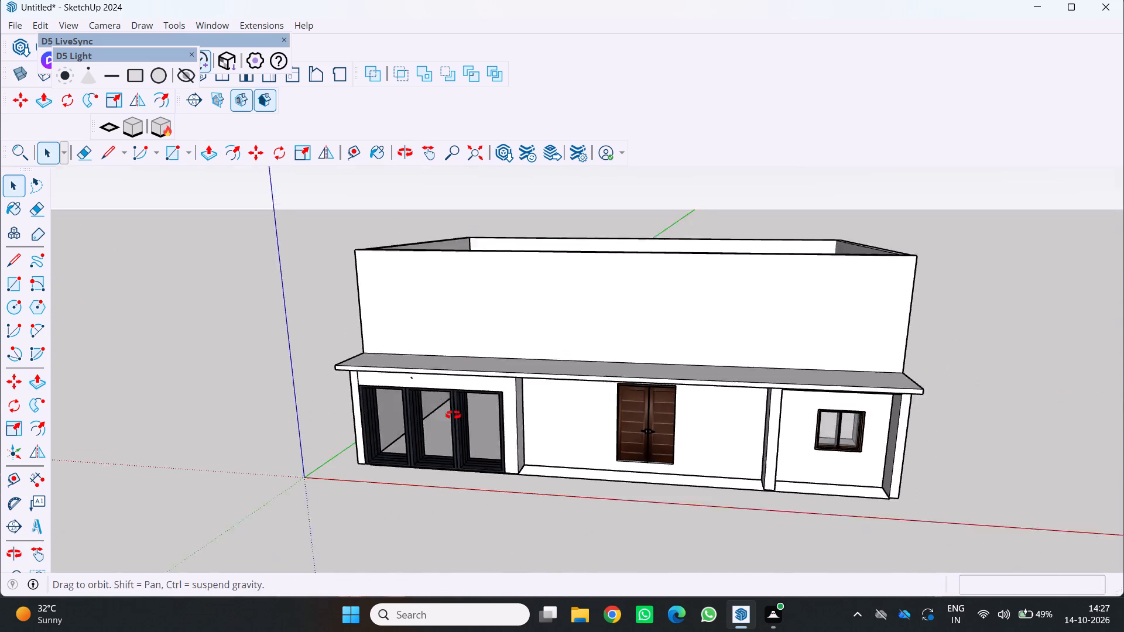
{"action": "middle_click_drag", "start_coordinate": [453, 415], "coordinate": [455, 411]}
{"action": "scroll", "coordinate": [492, 372], "scroll_direction": "down", "scroll_amount": 1}
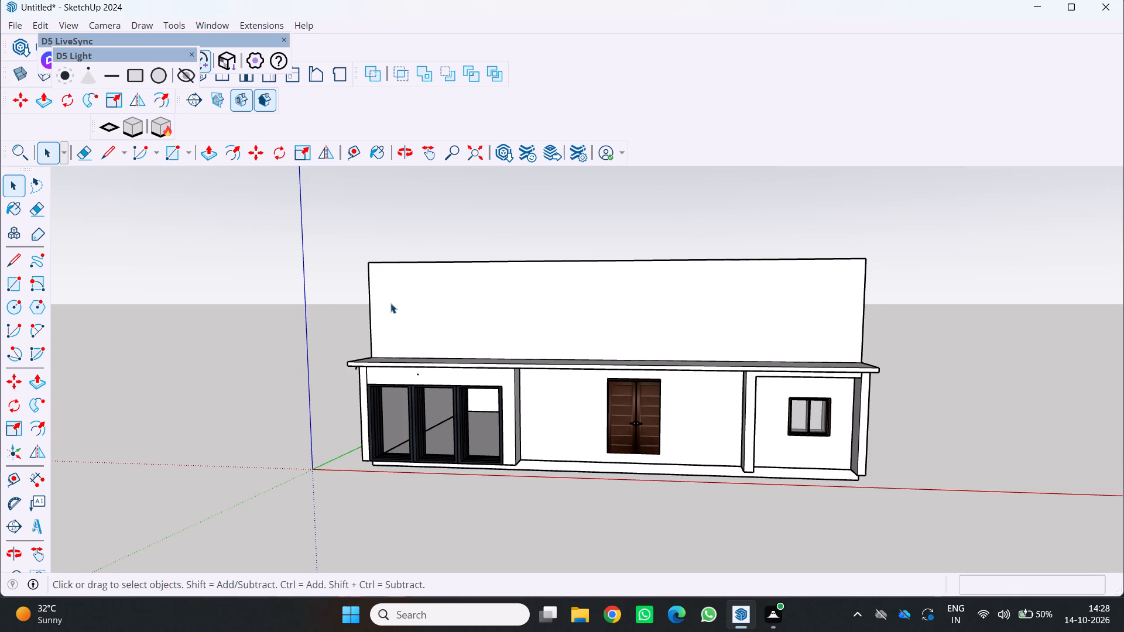
Draw a rectangle about 13' 10 11/16" by 7' 4 13/16" on the front upper wall, above the three-panel glazed opening.
{"action": "scroll", "coordinate": [390, 303], "scroll_direction": "down", "scroll_amount": 1}
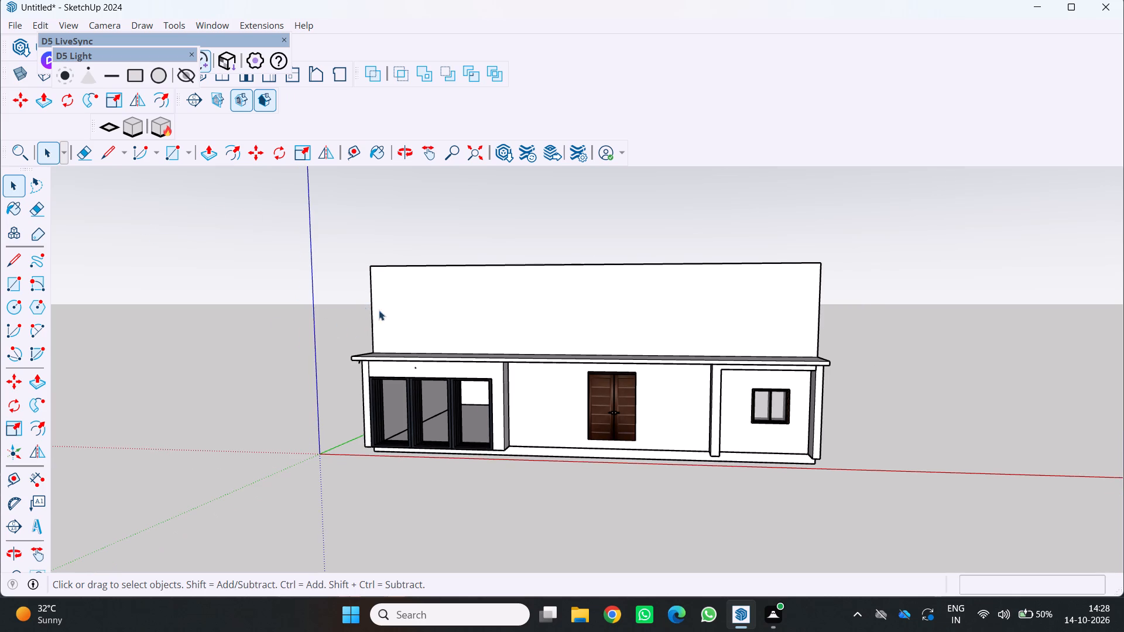
{"action": "scroll", "coordinate": [364, 307], "scroll_direction": "up", "scroll_amount": 1}
{"action": "middle_click_drag", "start_coordinate": [439, 287], "coordinate": [467, 423]}
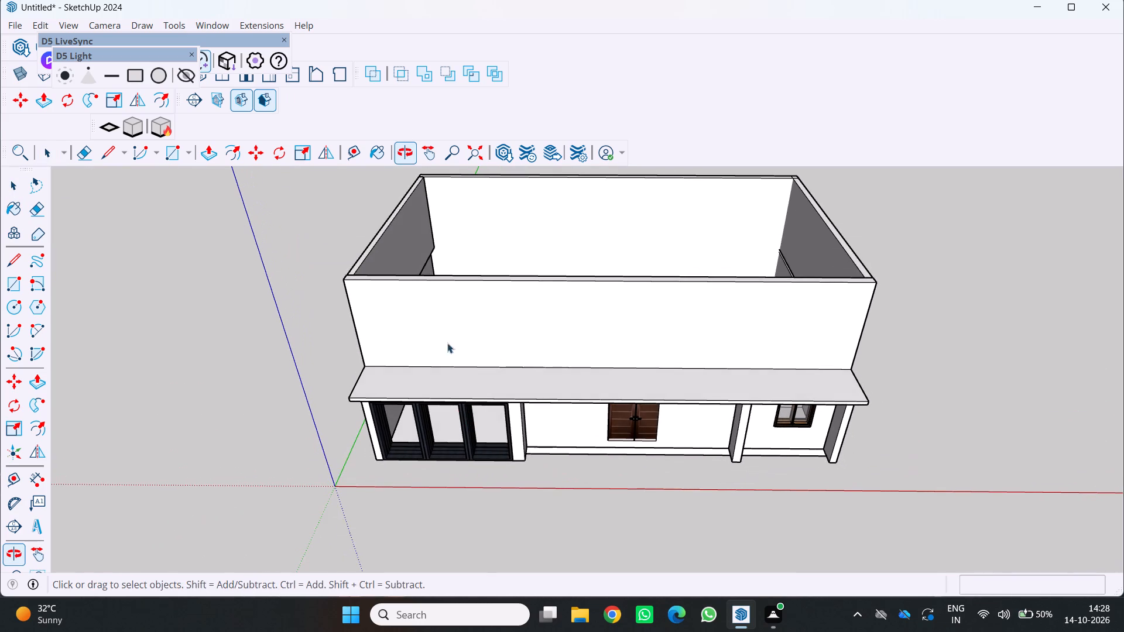
{"action": "left_click", "coordinate": [12, 282]}
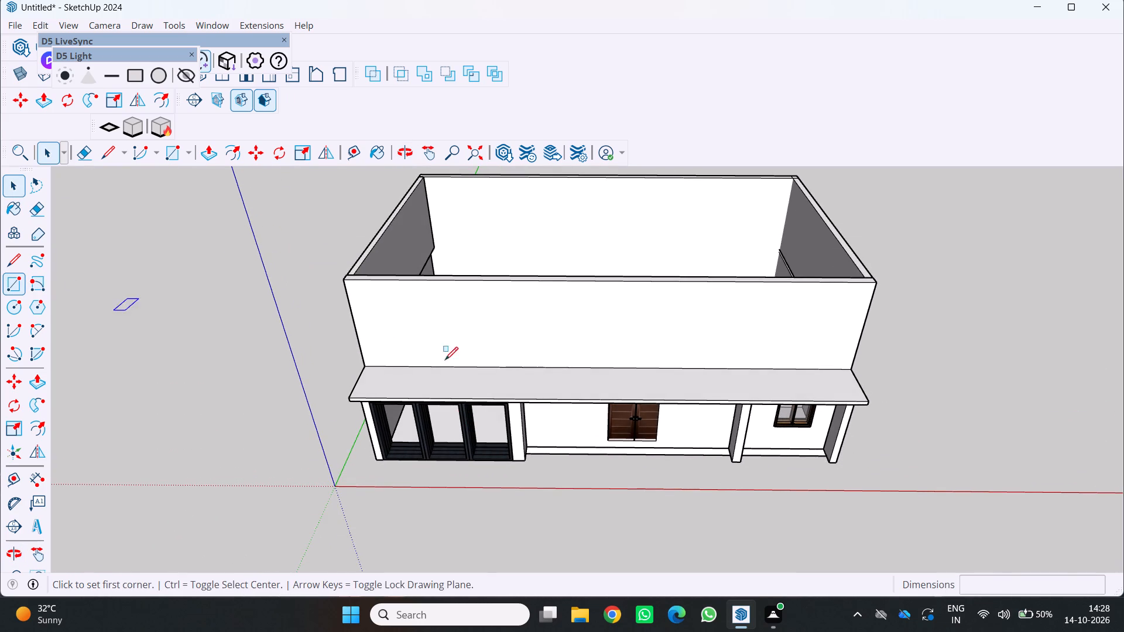
{"action": "left_click", "coordinate": [369, 297]}
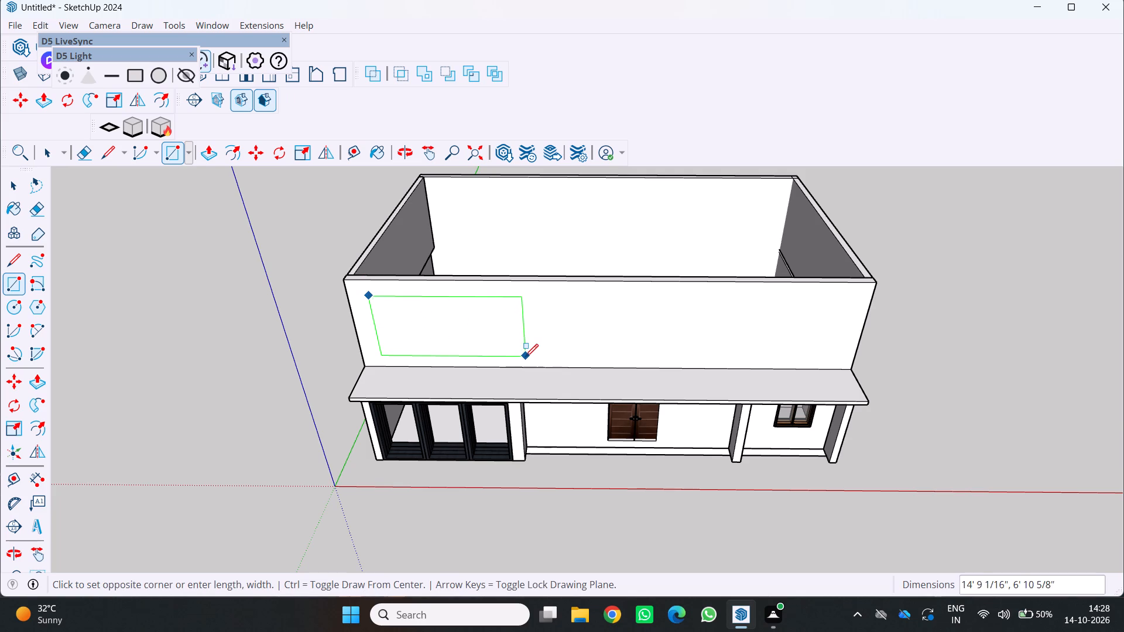
{"action": "left_click", "coordinate": [519, 361]}
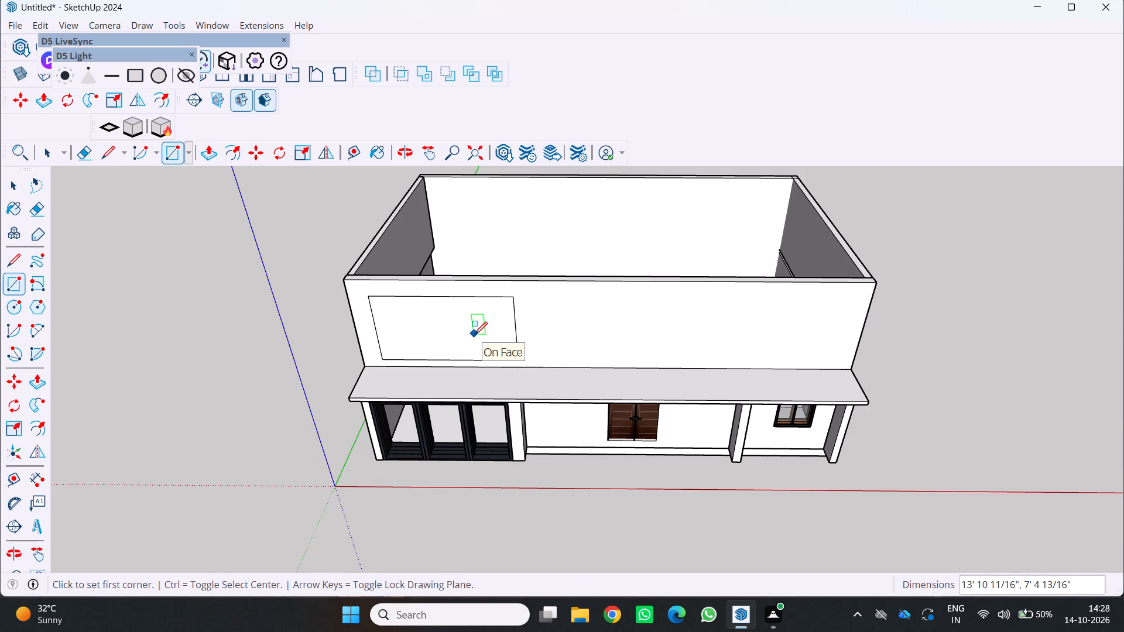
Push/Pull the rectangle about 11 1/8" through the front upper wall to cut an opening.
{"action": "key", "text": "p"}
{"action": "left_click", "coordinate": [434, 338]}
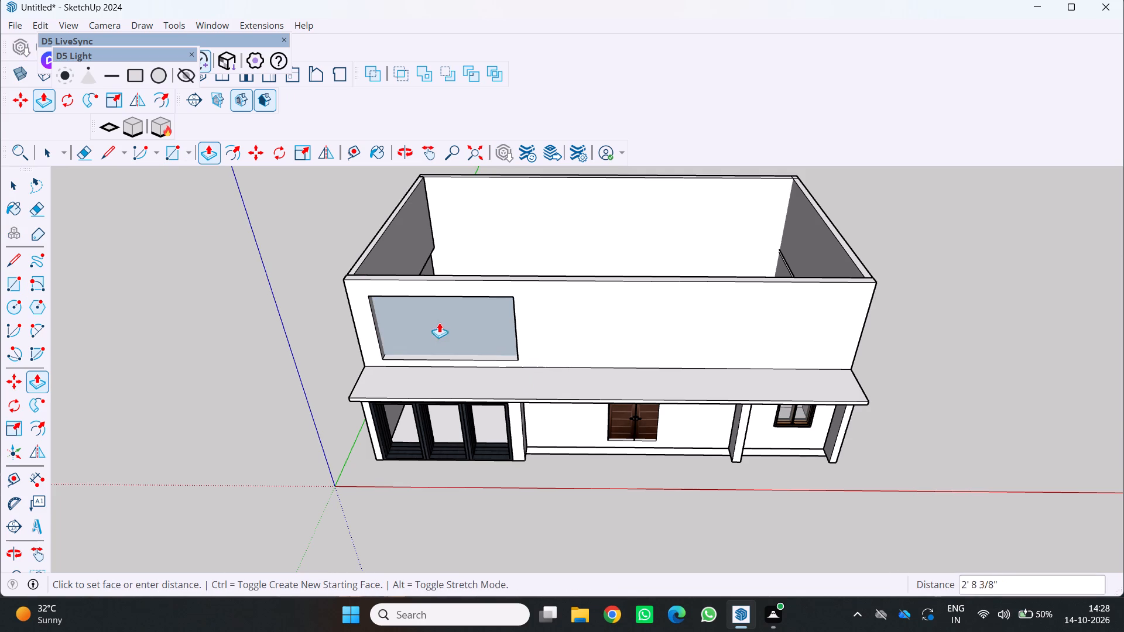
{"action": "left_click", "coordinate": [470, 312]}
Examine the new upper opening from the front and from slightly above, in relation to the ground-floor openings.
{"action": "scroll", "coordinate": [420, 327], "scroll_direction": "down", "scroll_amount": 2}
{"action": "middle_click_drag", "start_coordinate": [414, 326], "coordinate": [401, 177]}
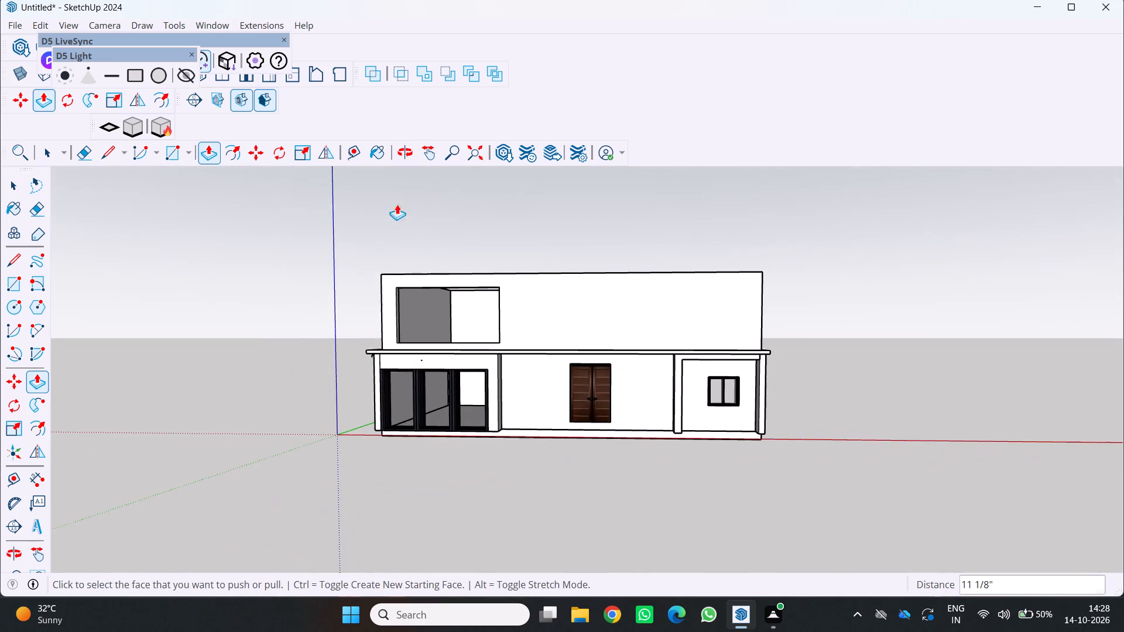
{"action": "scroll", "coordinate": [381, 338], "scroll_direction": "up", "scroll_amount": 2}
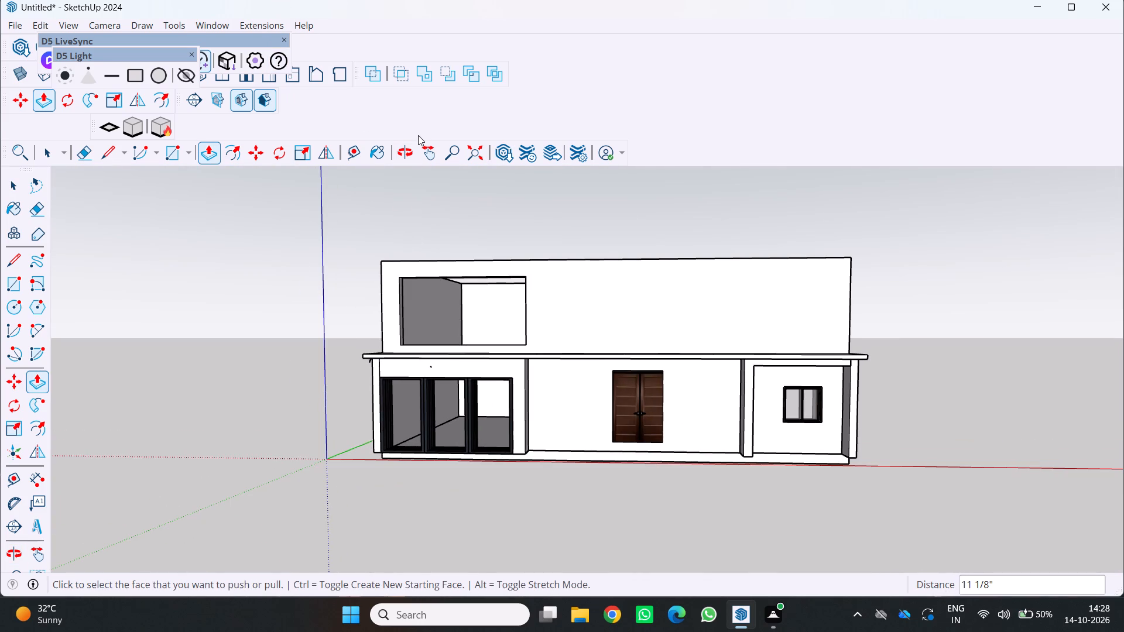
{"action": "scroll", "coordinate": [413, 132], "scroll_direction": "down", "scroll_amount": 4}
{"action": "middle_click_drag", "start_coordinate": [407, 136], "coordinate": [461, 226]}
{"action": "scroll", "coordinate": [449, 234], "scroll_direction": "down", "scroll_amount": 2}
{"action": "middle_click_drag", "start_coordinate": [447, 234], "coordinate": [468, 277]}
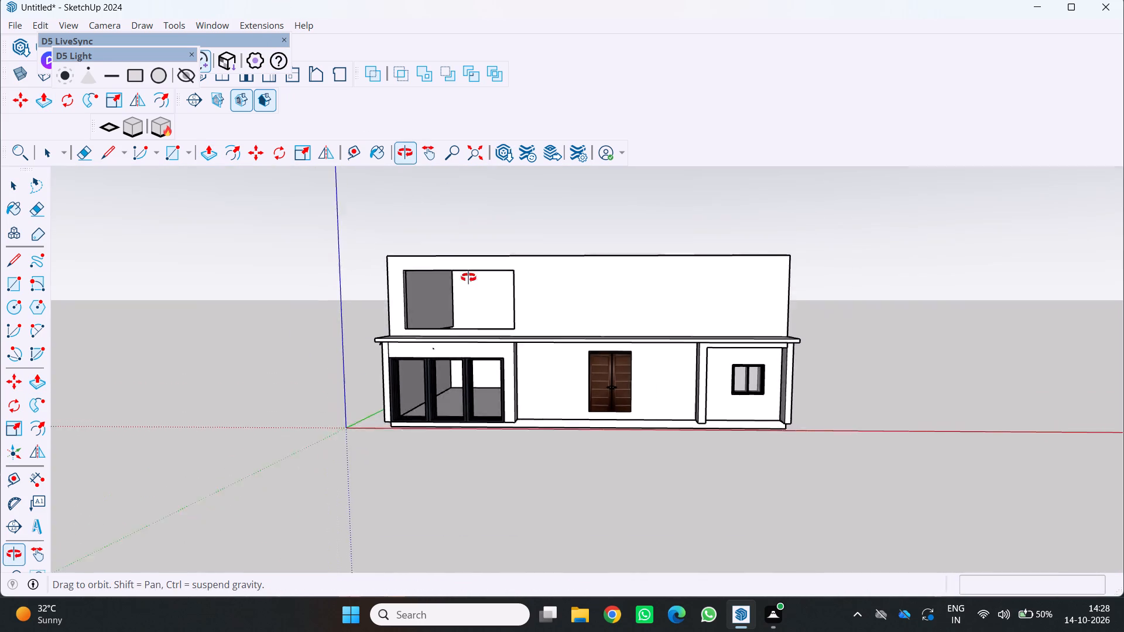
{"action": "middle_click_drag", "start_coordinate": [468, 277], "coordinate": [483, 307]}
{"action": "scroll", "coordinate": [518, 324], "scroll_direction": "up", "scroll_amount": 3}
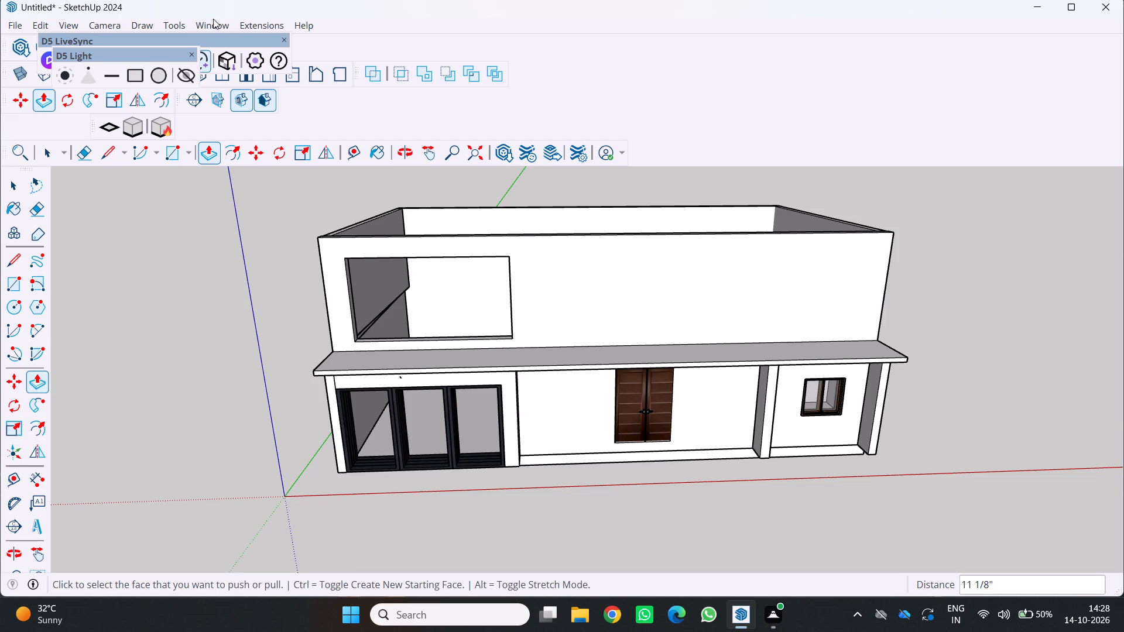
Open the 3D Warehouse model library.
{"action": "left_click", "coordinate": [214, 26]}
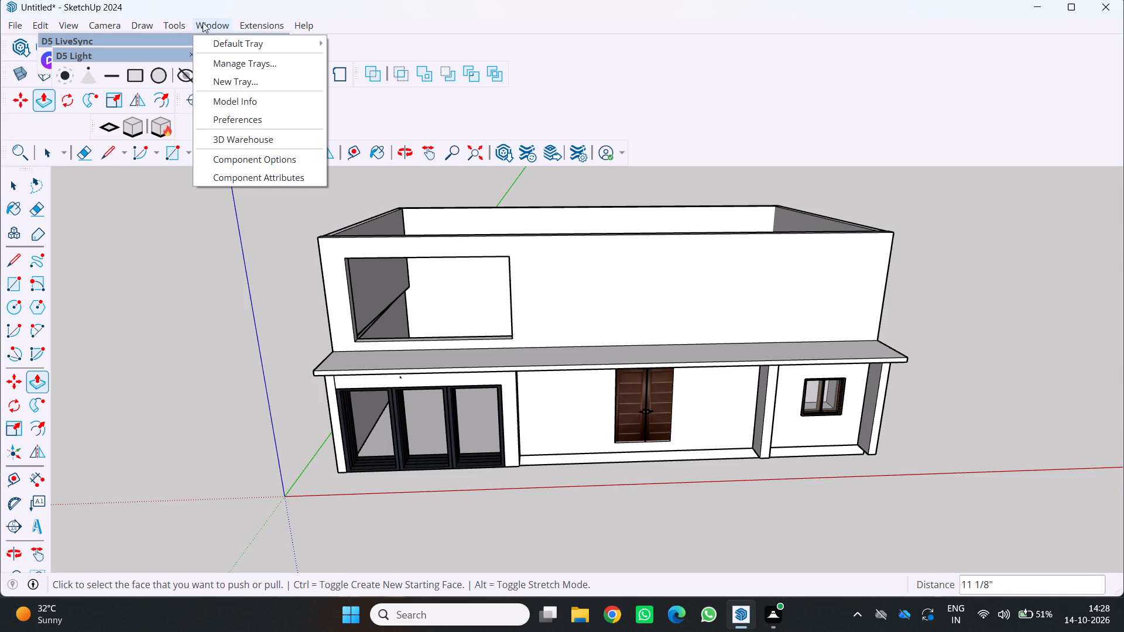
{"action": "left_click", "coordinate": [239, 135]}
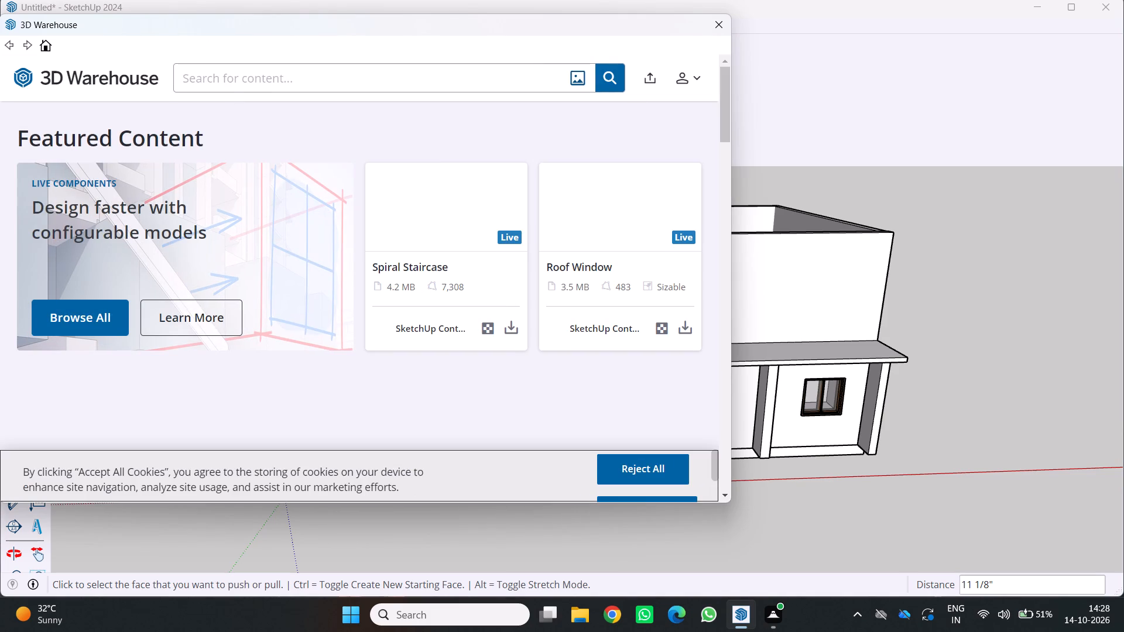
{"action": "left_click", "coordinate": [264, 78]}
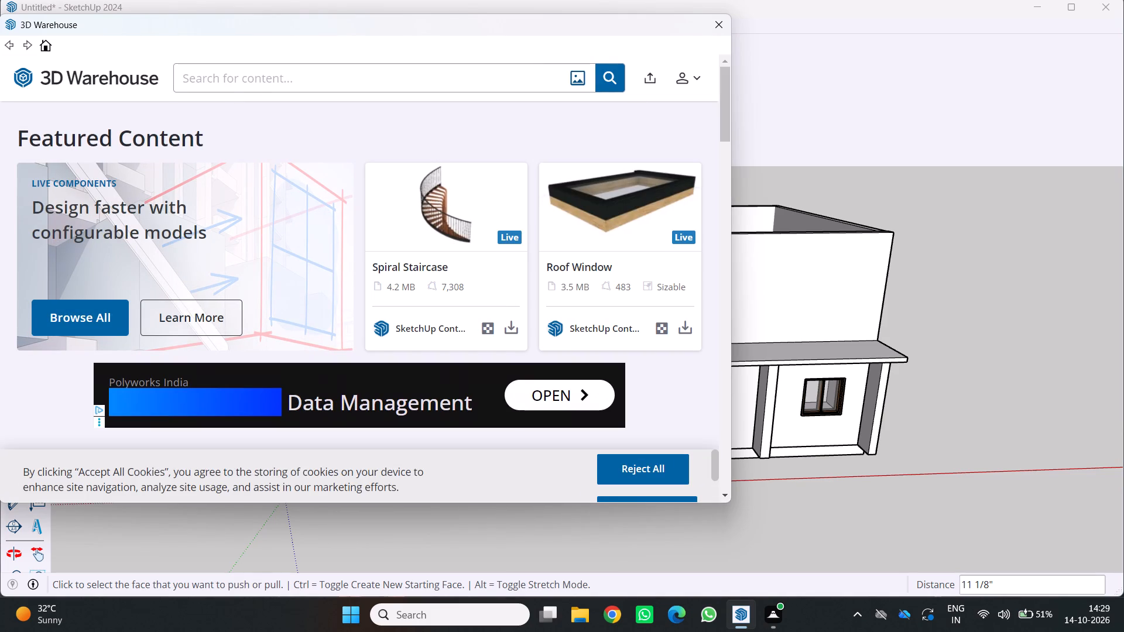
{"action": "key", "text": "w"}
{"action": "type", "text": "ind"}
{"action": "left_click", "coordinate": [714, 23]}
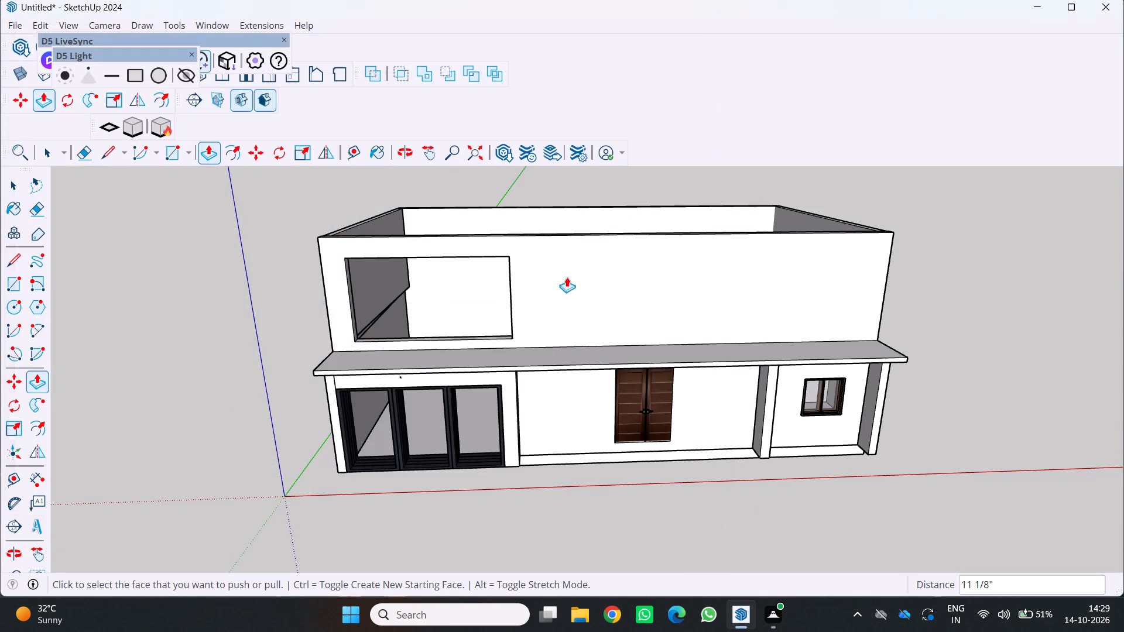
Copy the ground-floor three-panel glazed frame about 74' 3 5/16" away into the open space in front of the house.
{"action": "key", "text": "space"}
{"action": "key", "text": "space"}
{"action": "left_click", "coordinate": [434, 451]}
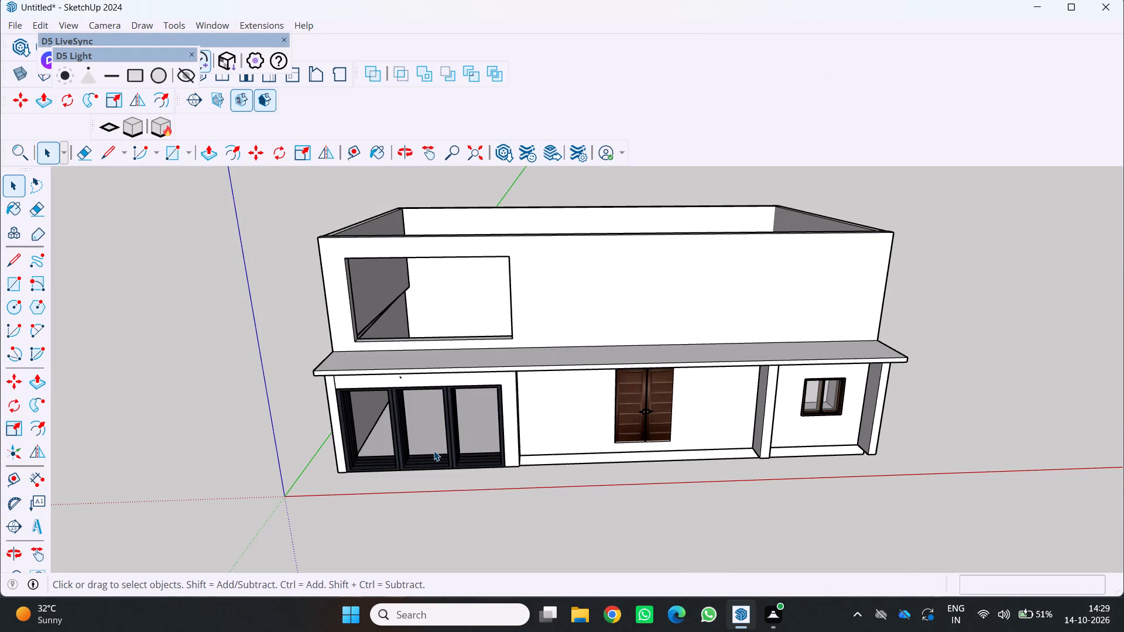
{"action": "left_click", "coordinate": [433, 450]}
{"action": "triple_click", "coordinate": [430, 450]}
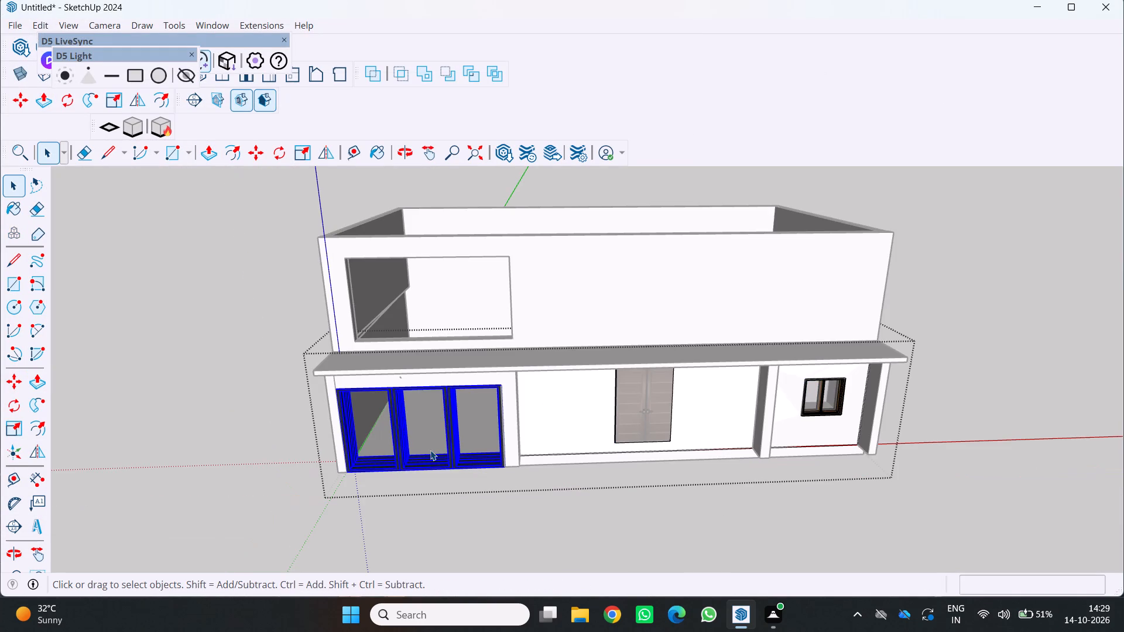
{"action": "key", "text": "m"}
{"action": "left_click", "coordinate": [429, 451]}
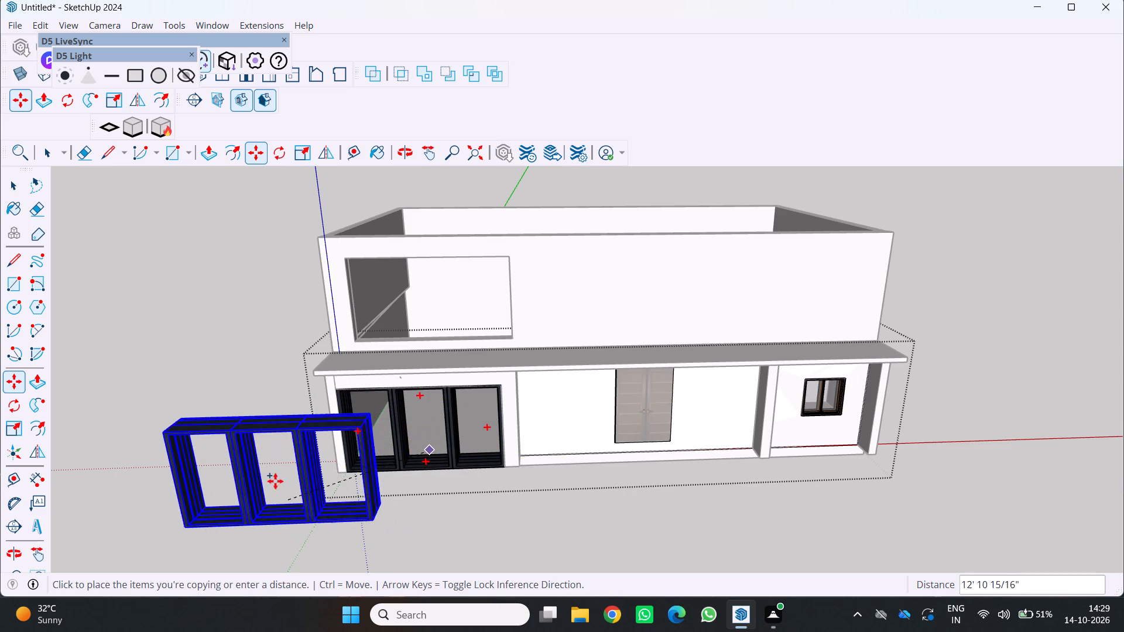
{"action": "scroll", "coordinate": [475, 332], "scroll_direction": "up", "scroll_amount": 3}
{"action": "scroll", "coordinate": [477, 328], "scroll_direction": "down", "scroll_amount": 4}
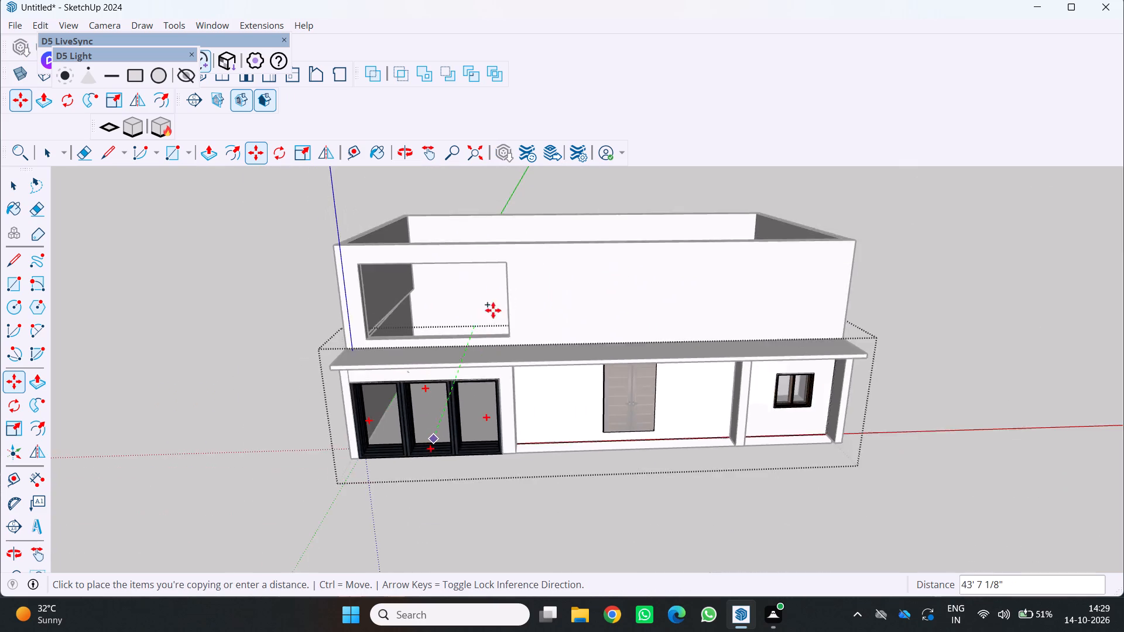
{"action": "scroll", "coordinate": [493, 310], "scroll_direction": "down", "scroll_amount": 5}
{"action": "middle_click_drag", "start_coordinate": [506, 296], "coordinate": [807, 254]}
{"action": "scroll", "coordinate": [513, 342], "scroll_direction": "up", "scroll_amount": 2}
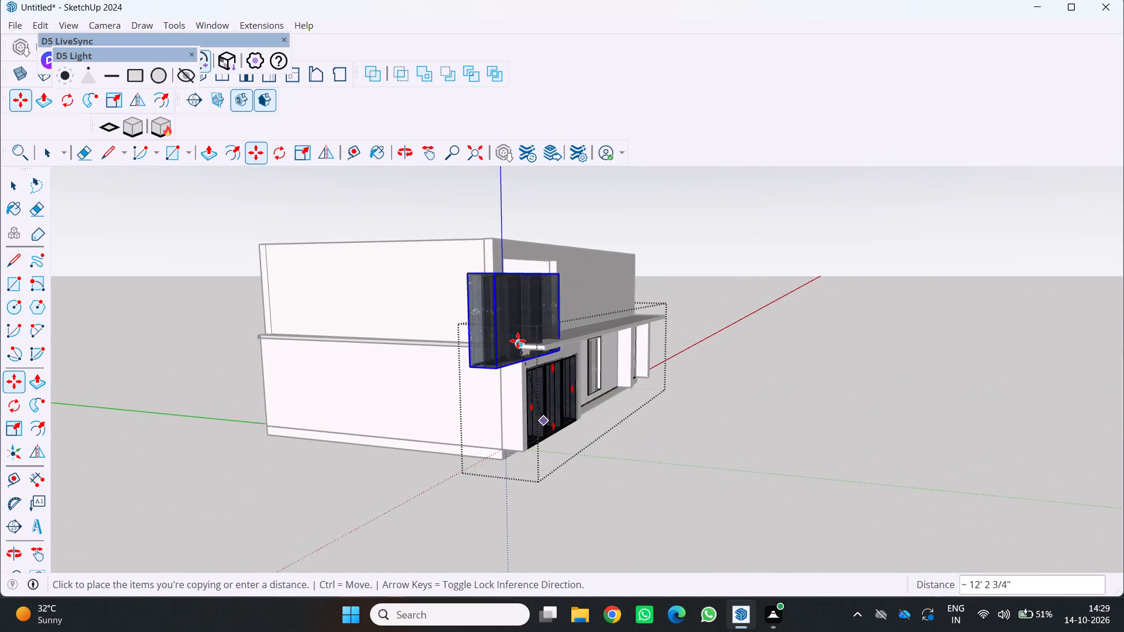
{"action": "middle_click_drag", "start_coordinate": [530, 340], "coordinate": [1076, 533]}
{"action": "scroll", "coordinate": [703, 504], "scroll_direction": "down", "scroll_amount": 5}
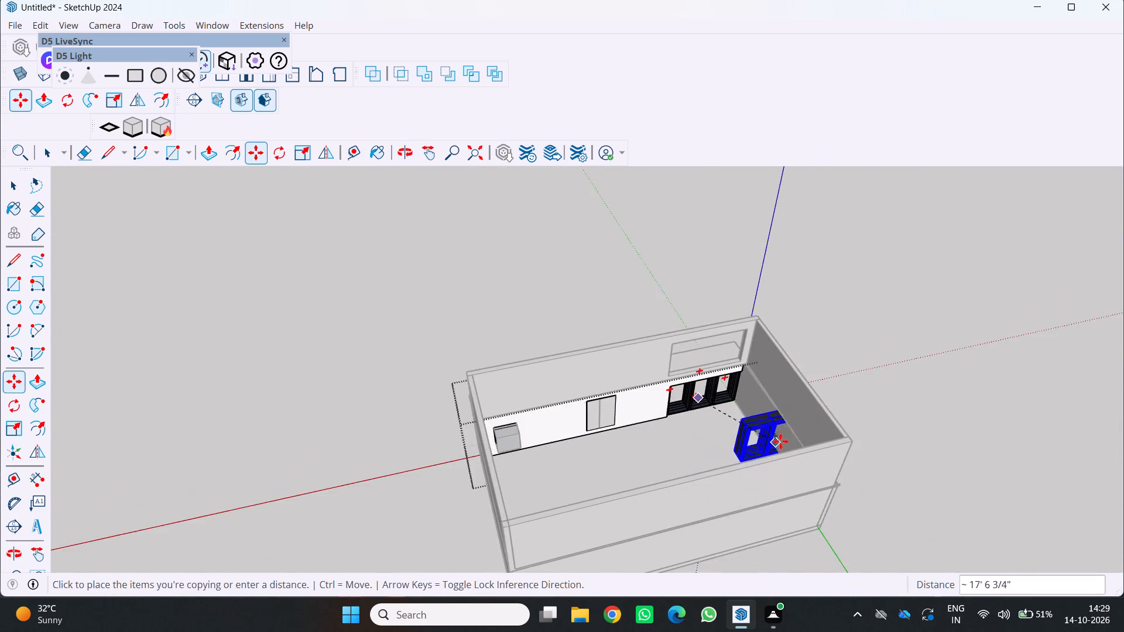
{"action": "middle_click_drag", "start_coordinate": [784, 442], "coordinate": [699, 427]}
{"action": "scroll", "coordinate": [1098, 482], "scroll_direction": "down", "scroll_amount": 5}
{"action": "scroll", "coordinate": [986, 374], "scroll_direction": "down", "scroll_amount": 5}
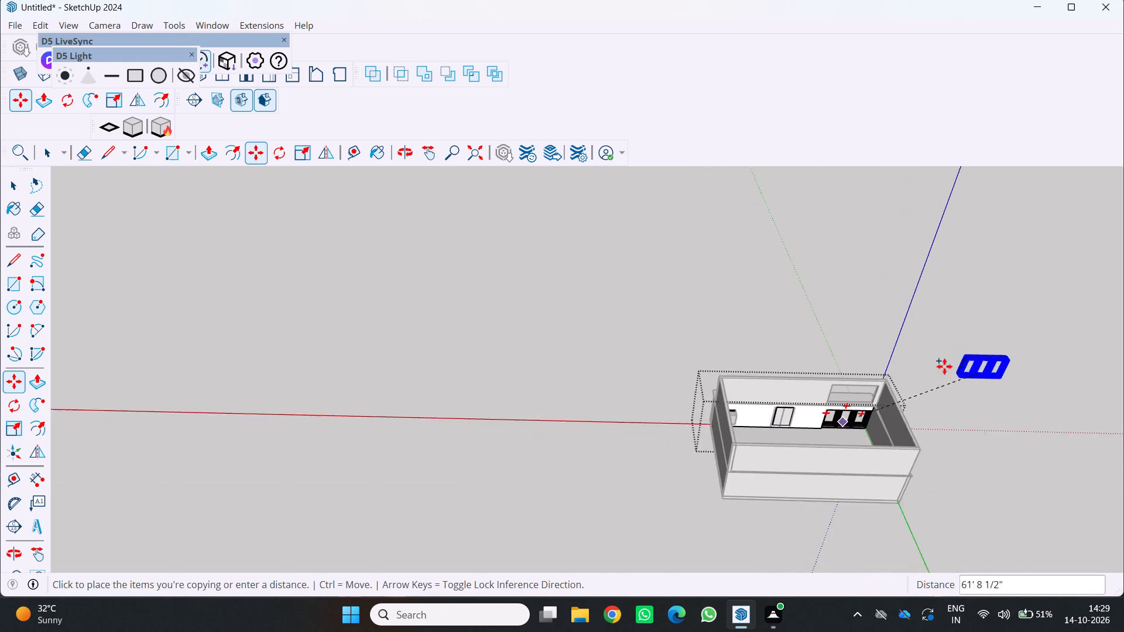
{"action": "scroll", "coordinate": [944, 366], "scroll_direction": "down", "scroll_amount": 1}
{"action": "middle_click_drag", "start_coordinate": [848, 413], "coordinate": [719, 433]}
{"action": "scroll", "coordinate": [1039, 466], "scroll_direction": "down", "scroll_amount": 3}
{"action": "middle_click_drag", "start_coordinate": [986, 462], "coordinate": [841, 430]}
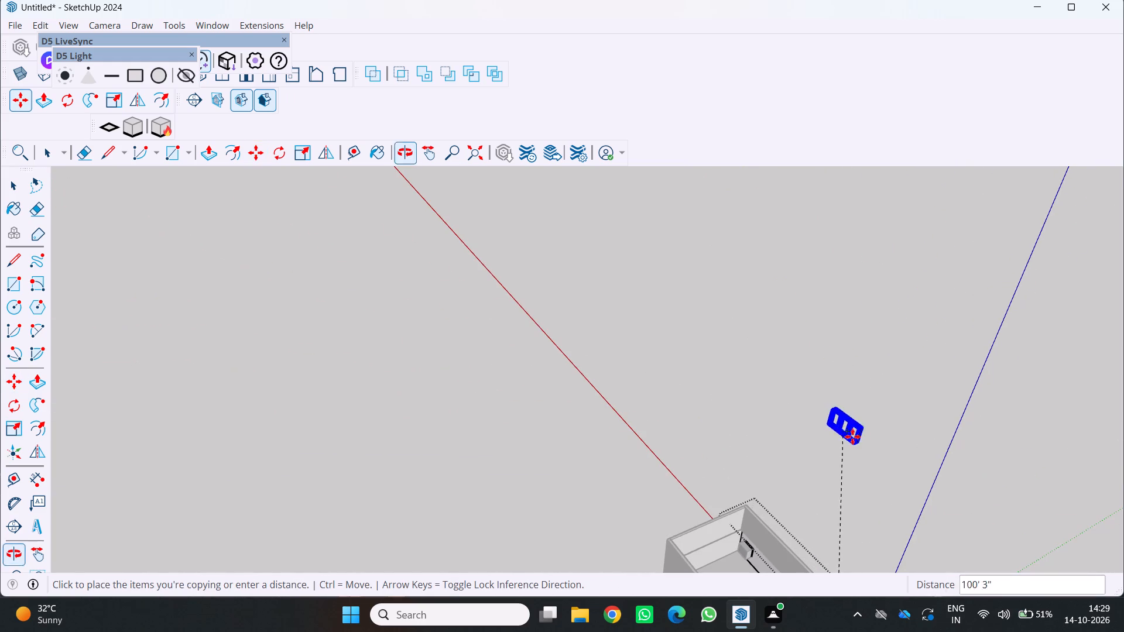
{"action": "middle_click_drag", "start_coordinate": [848, 489], "coordinate": [803, 444], "text": "shift"}
{"action": "left_click_drag", "start_coordinate": [804, 447], "coordinate": [823, 443], "text": "shift"}
Move the frame copy by its lower corner about 77' 4" into the upper front opening, onto the opening's matching lower corner.
{"action": "scroll", "coordinate": [803, 444], "scroll_direction": "down", "scroll_amount": 5, "text": "shift"}
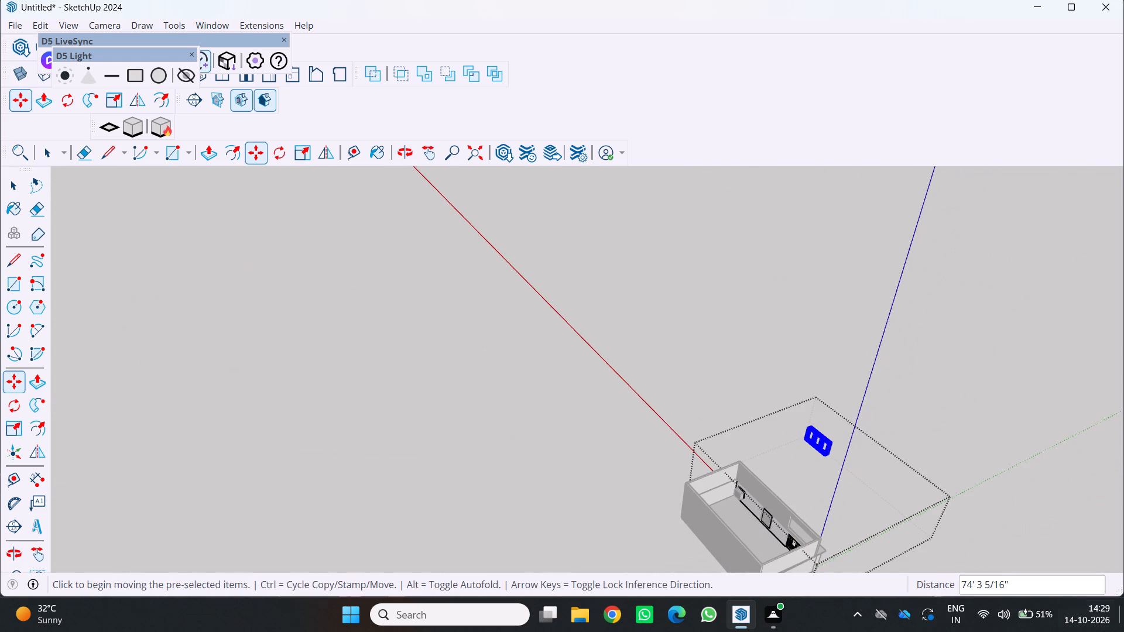
{"action": "scroll", "coordinate": [520, 395], "scroll_direction": "down", "scroll_amount": 1}
{"action": "scroll", "coordinate": [424, 224], "scroll_direction": "down", "scroll_amount": 1}
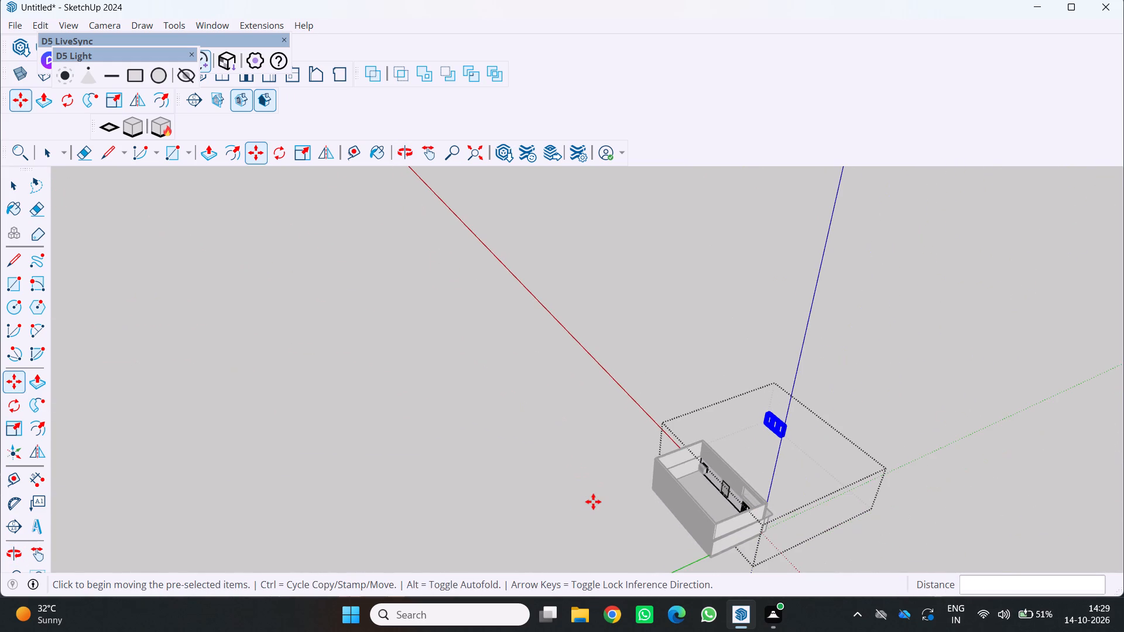
{"action": "middle_click_drag", "start_coordinate": [593, 502], "coordinate": [426, 305], "text": "shift"}
{"action": "scroll", "coordinate": [680, 325], "scroll_direction": "up", "scroll_amount": 3}
{"action": "middle_click_drag", "start_coordinate": [680, 319], "coordinate": [43, 507]}
{"action": "scroll", "coordinate": [681, 332], "scroll_direction": "up", "scroll_amount": 1}
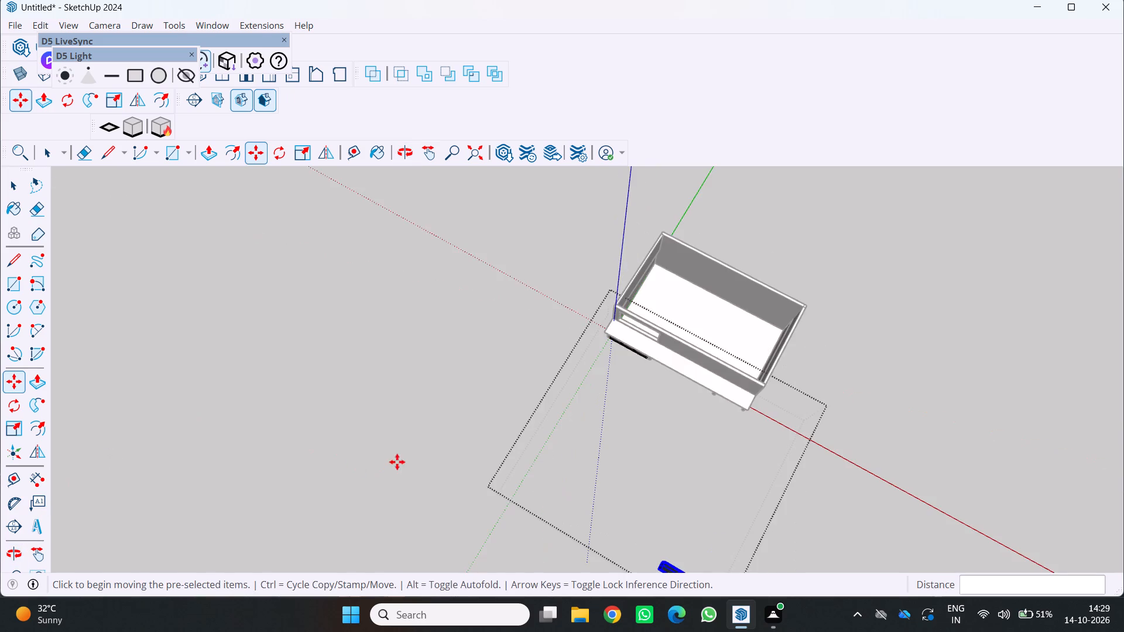
{"action": "scroll", "coordinate": [398, 458], "scroll_direction": "down", "scroll_amount": 5}
{"action": "middle_click_drag", "start_coordinate": [434, 428], "coordinate": [534, 252]}
{"action": "scroll", "coordinate": [566, 627], "scroll_direction": "up", "scroll_amount": 9}
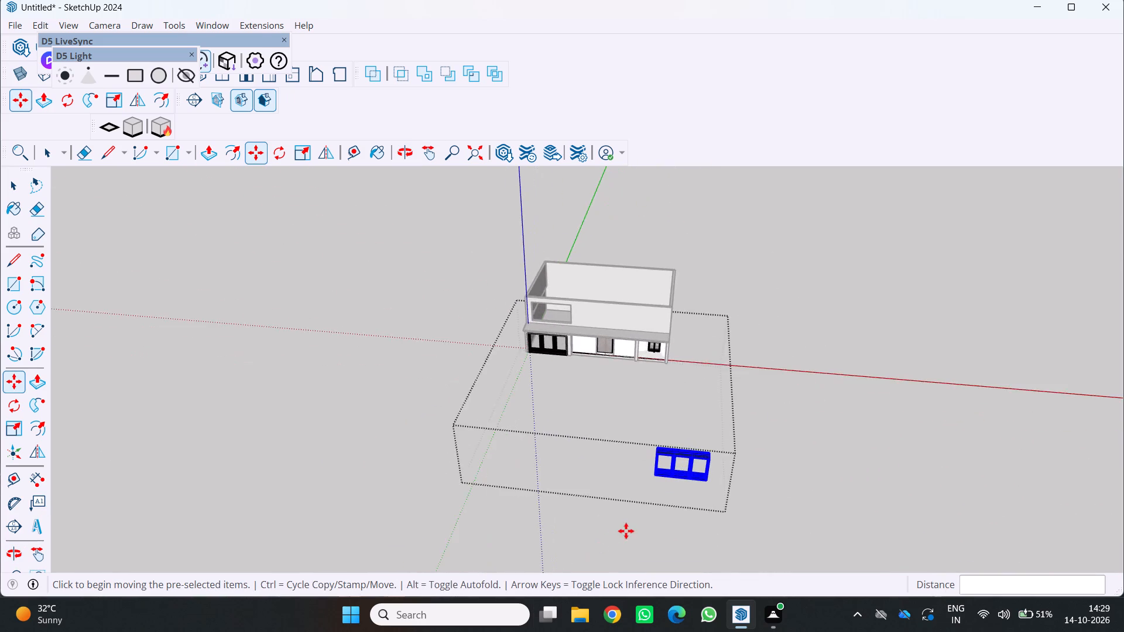
{"action": "scroll", "coordinate": [626, 531], "scroll_direction": "up", "scroll_amount": 9}
{"action": "key", "text": "m"}
{"action": "scroll", "coordinate": [743, 466], "scroll_direction": "up", "scroll_amount": 3}
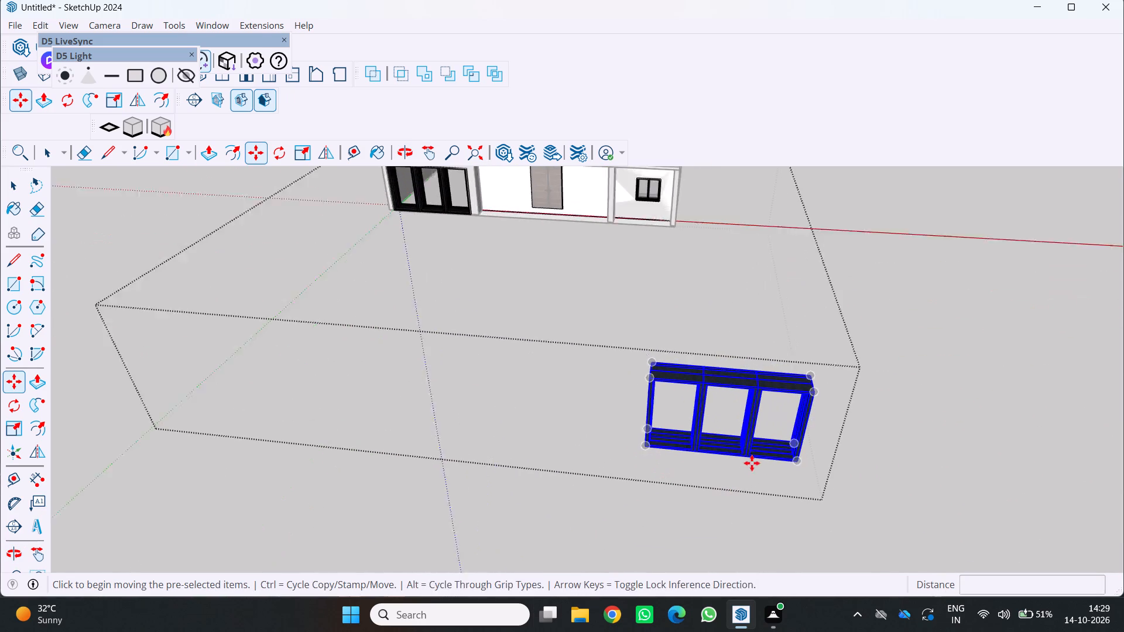
{"action": "scroll", "coordinate": [752, 463], "scroll_direction": "up", "scroll_amount": 3}
{"action": "left_click", "coordinate": [805, 462]}
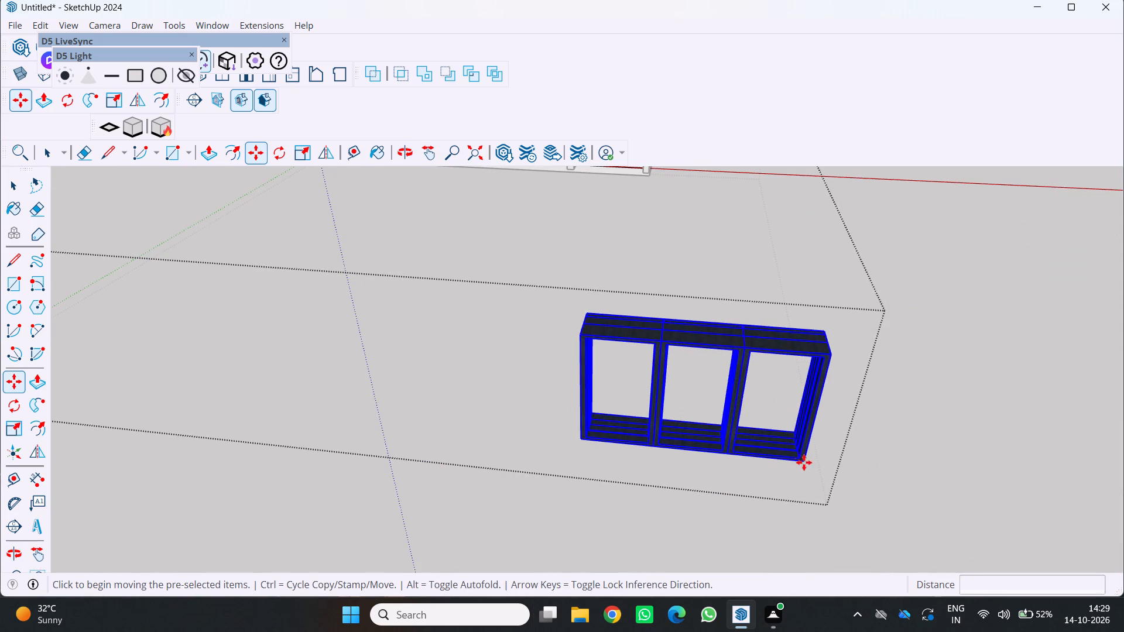
{"action": "scroll", "coordinate": [715, 334], "scroll_direction": "down", "scroll_amount": 10}
{"action": "middle_click_drag", "start_coordinate": [496, 219], "coordinate": [769, 272]}
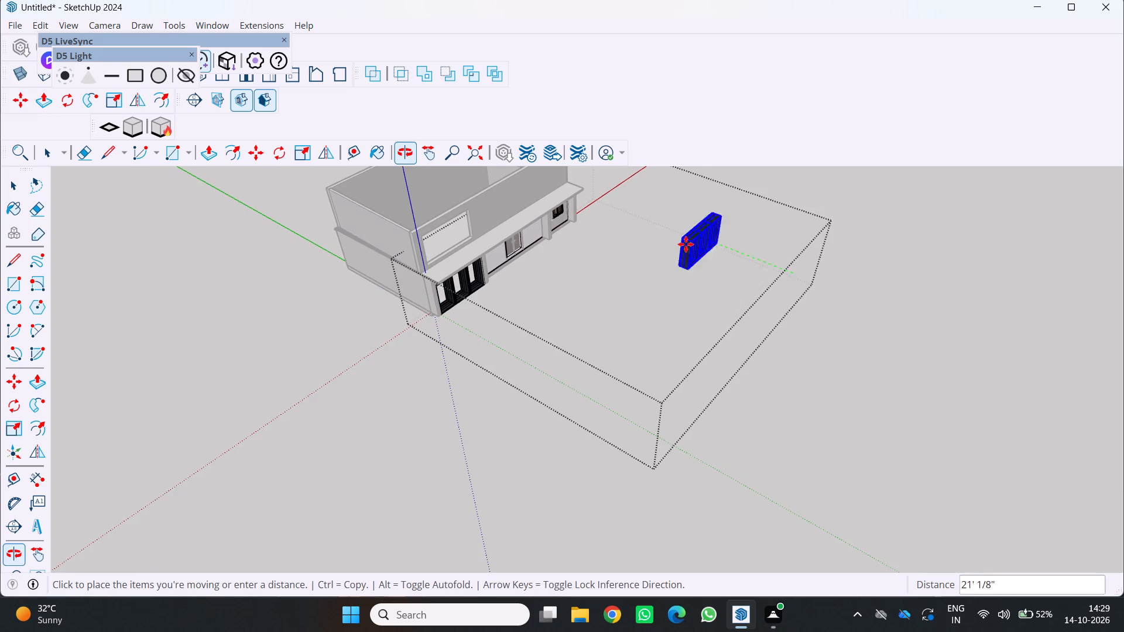
{"action": "scroll", "coordinate": [310, 252], "scroll_direction": "up", "scroll_amount": 1}
{"action": "middle_click_drag", "start_coordinate": [463, 292], "coordinate": [232, 195]}
{"action": "scroll", "coordinate": [496, 216], "scroll_direction": "up", "scroll_amount": 4}
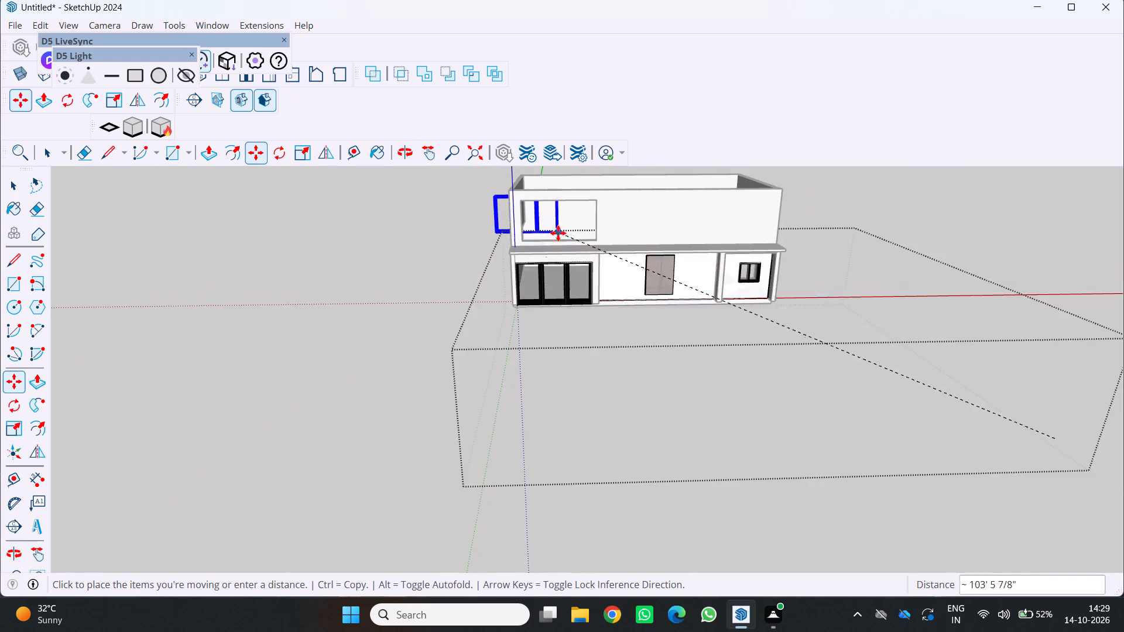
{"action": "scroll", "coordinate": [558, 233], "scroll_direction": "up", "scroll_amount": 7}
{"action": "scroll", "coordinate": [609, 246], "scroll_direction": "up", "scroll_amount": 3}
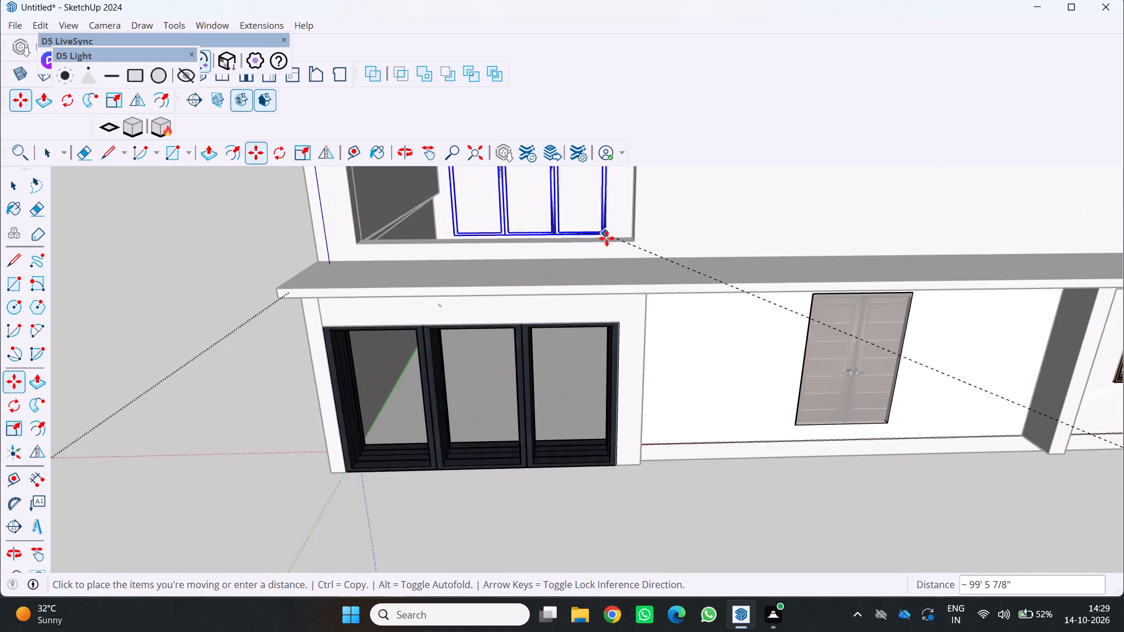
{"action": "scroll", "coordinate": [615, 238], "scroll_direction": "up", "scroll_amount": 3}
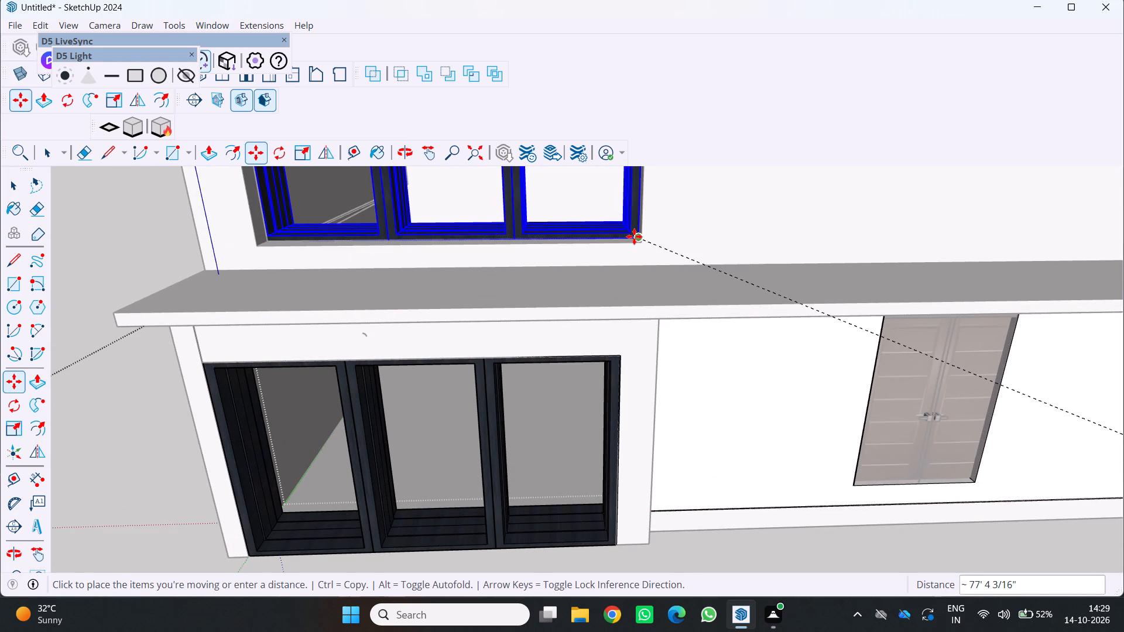
{"action": "left_click", "coordinate": [634, 236]}
Examine how the moved frame sits in the upper front opening, from the side, above and front.
{"action": "scroll", "coordinate": [544, 278], "scroll_direction": "down", "scroll_amount": 11}
{"action": "middle_click_drag", "start_coordinate": [546, 277], "coordinate": [701, 312]}
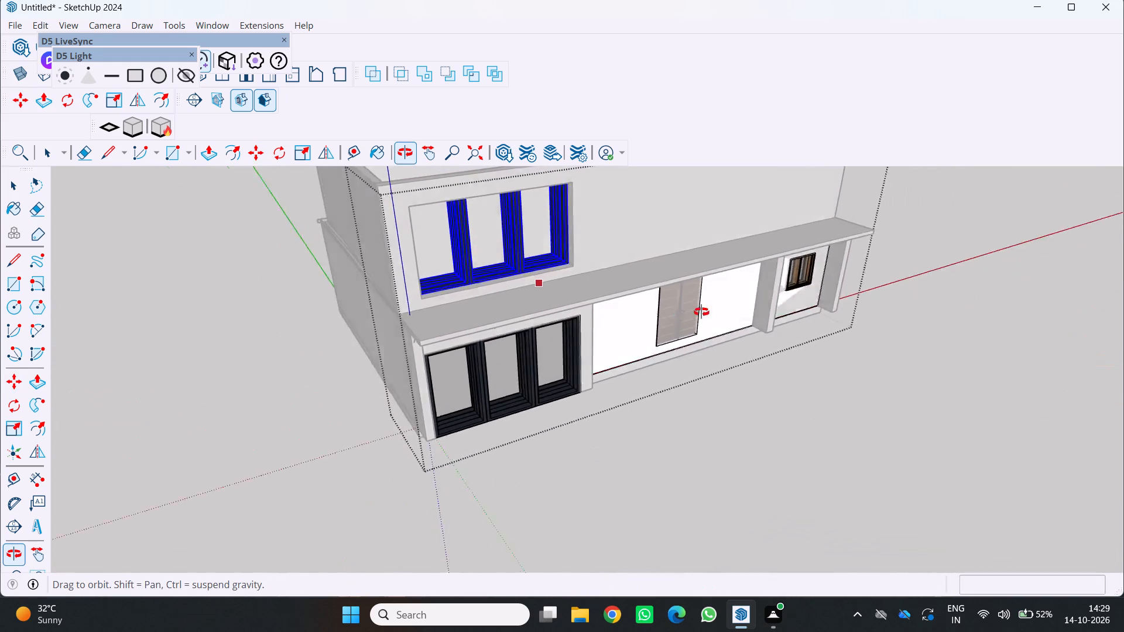
{"action": "middle_click_drag", "start_coordinate": [701, 312], "coordinate": [751, 300]}
{"action": "scroll", "coordinate": [599, 258], "scroll_direction": "up", "scroll_amount": 3}
{"action": "scroll", "coordinate": [523, 255], "scroll_direction": "up", "scroll_amount": 2}
{"action": "scroll", "coordinate": [423, 174], "scroll_direction": "up", "scroll_amount": 1}
{"action": "scroll", "coordinate": [453, 255], "scroll_direction": "down", "scroll_amount": 2}
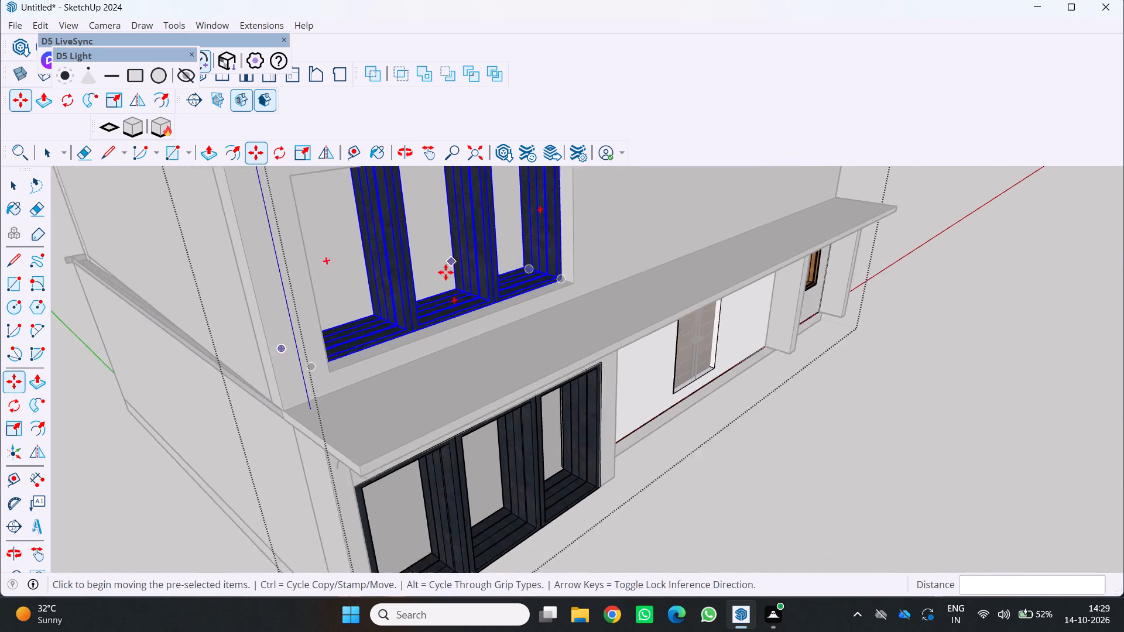
{"action": "scroll", "coordinate": [446, 272], "scroll_direction": "down", "scroll_amount": 2}
{"action": "middle_click_drag", "start_coordinate": [447, 339], "coordinate": [492, 402]}
{"action": "scroll", "coordinate": [492, 402], "scroll_direction": "down", "scroll_amount": 4}
{"action": "middle_click_drag", "start_coordinate": [467, 389], "coordinate": [338, 276]}
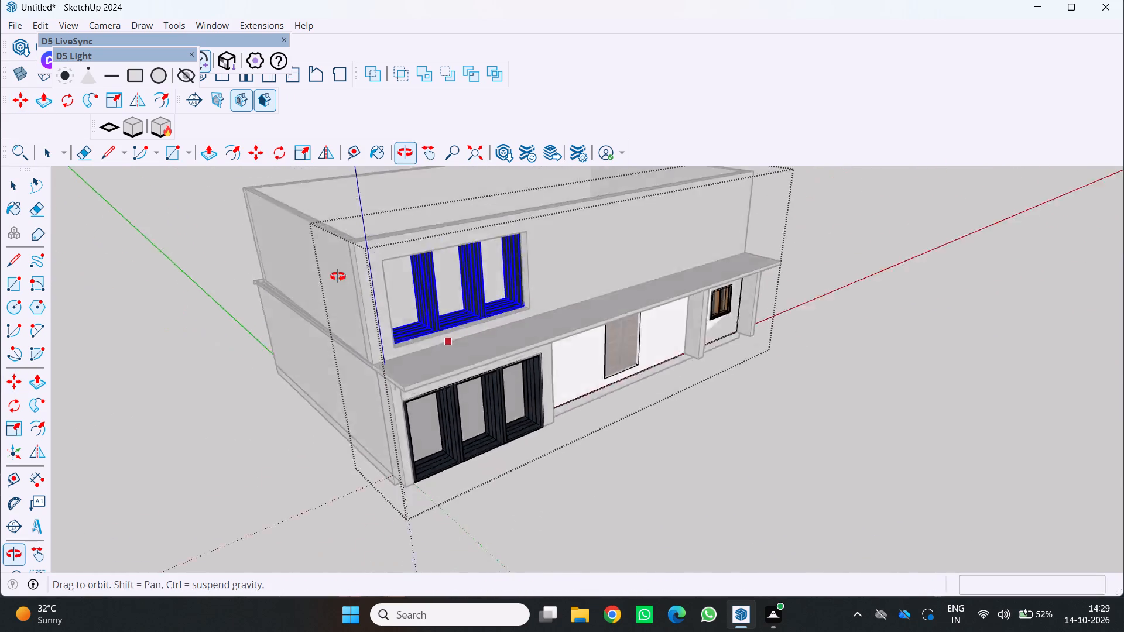
{"action": "middle_click_drag", "start_coordinate": [338, 276], "coordinate": [232, 208]}
Scale the upper frame along the green axis to reduce its depth within the wall opening.
{"action": "scroll", "coordinate": [409, 214], "scroll_direction": "up", "scroll_amount": 9}
{"action": "middle_click_drag", "start_coordinate": [380, 269], "coordinate": [313, 296]}
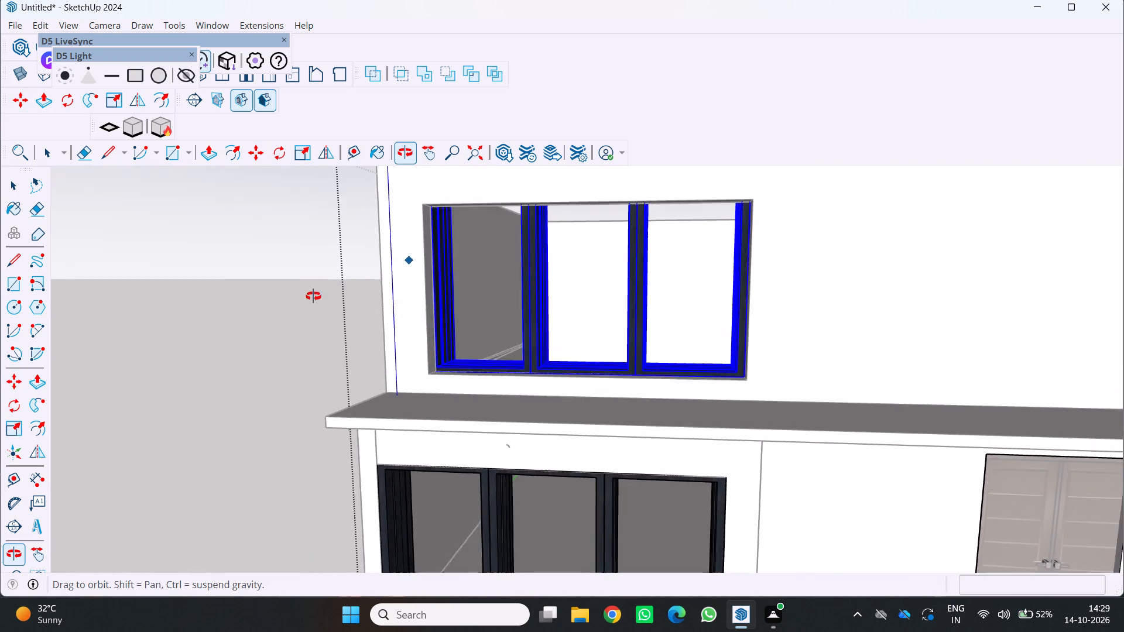
{"action": "middle_click_drag", "start_coordinate": [313, 296], "coordinate": [313, 296]}
{"action": "middle_click", "coordinate": [313, 296]}
{"action": "key", "text": "s"}
{"action": "scroll", "coordinate": [489, 291], "scroll_direction": "up", "scroll_amount": 3}
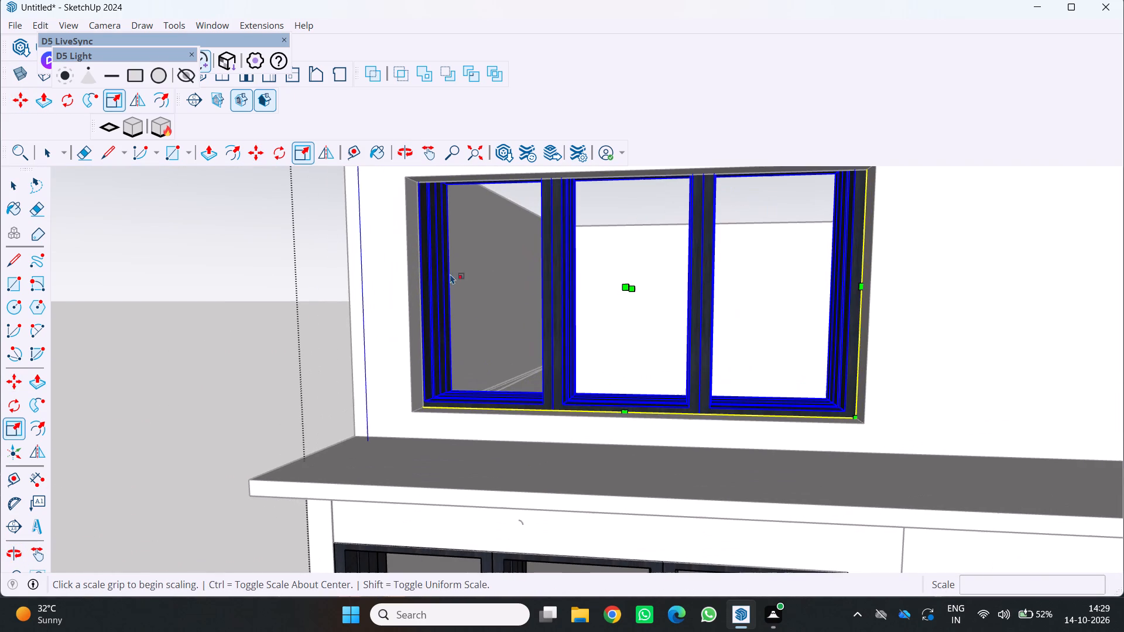
{"action": "left_click", "coordinate": [628, 291]}
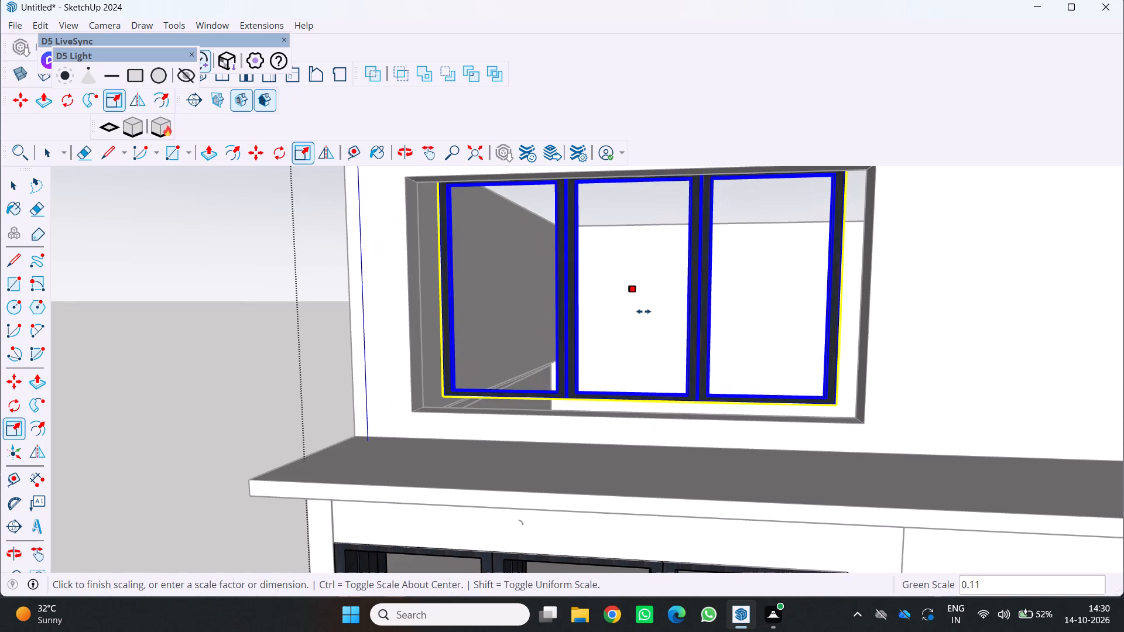
{"action": "left_click", "coordinate": [643, 313]}
Scale the upper frame's depth and height together from its top rear edge, by about -0.36 on green and 1.15 on blue.
{"action": "scroll", "coordinate": [626, 319], "scroll_direction": "down", "scroll_amount": 5}
{"action": "middle_click_drag", "start_coordinate": [635, 320], "coordinate": [667, 344]}
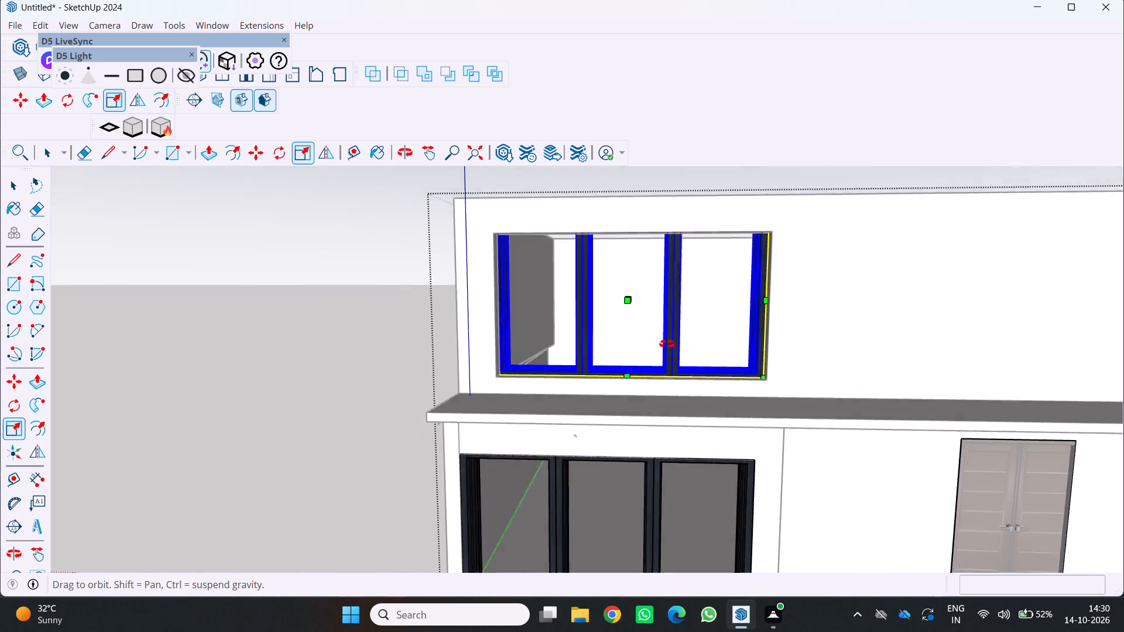
{"action": "middle_click_drag", "start_coordinate": [667, 344], "coordinate": [695, 390]}
{"action": "key", "text": "space"}
{"action": "middle_click_drag", "start_coordinate": [625, 314], "coordinate": [714, 413]}
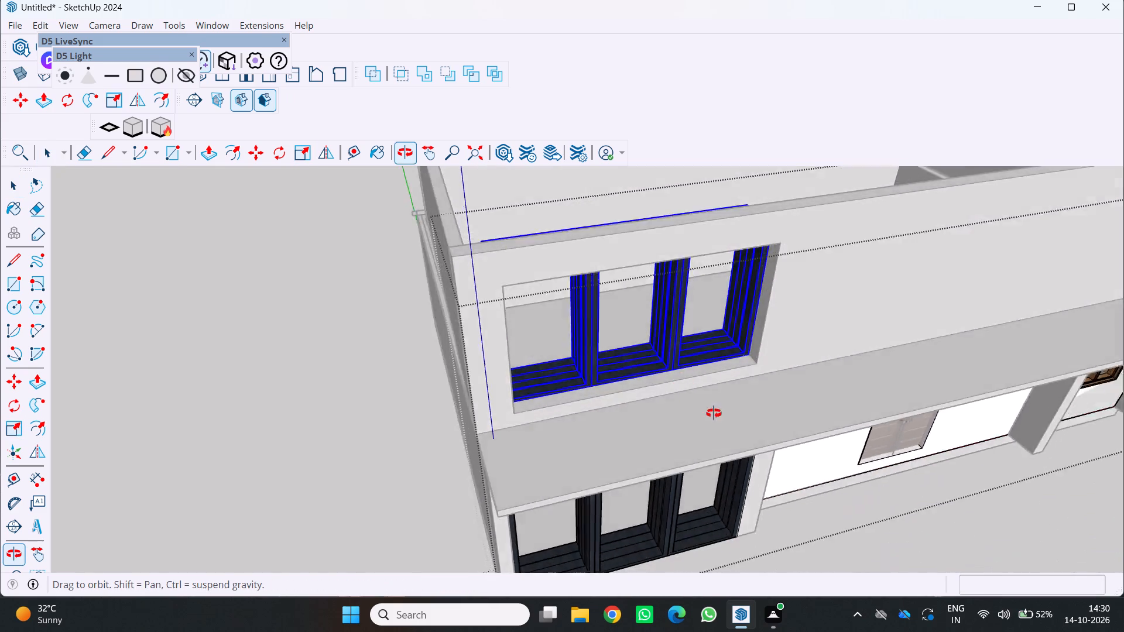
{"action": "middle_click_drag", "start_coordinate": [714, 413], "coordinate": [837, 435]}
{"action": "scroll", "coordinate": [699, 281], "scroll_direction": "down", "scroll_amount": 3}
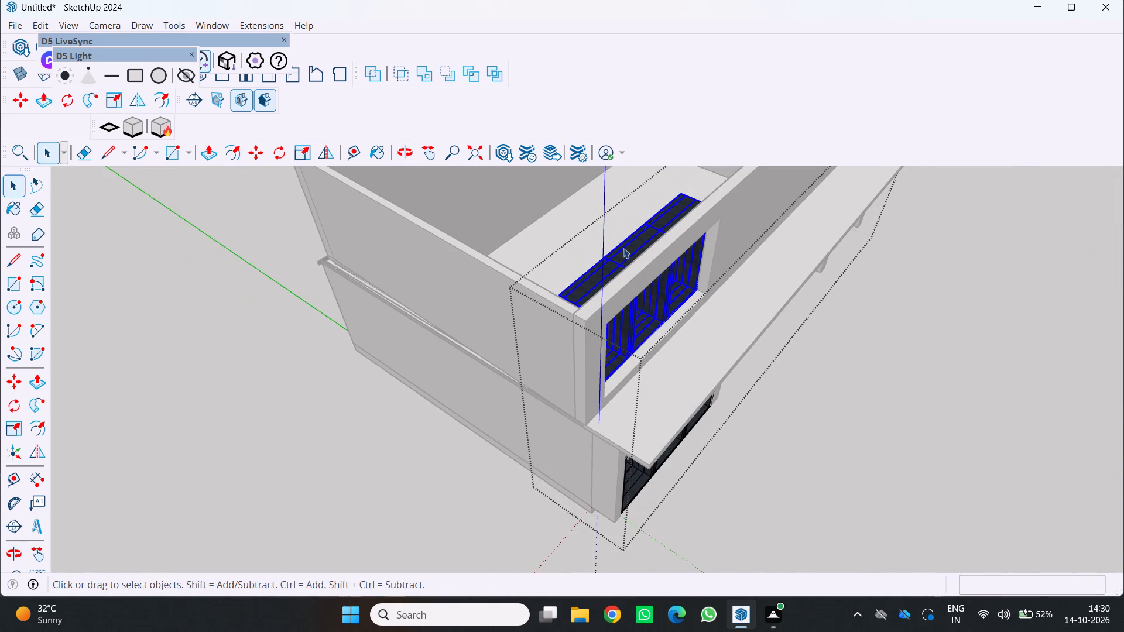
{"action": "key", "text": "s"}
{"action": "left_click", "coordinate": [623, 236]}
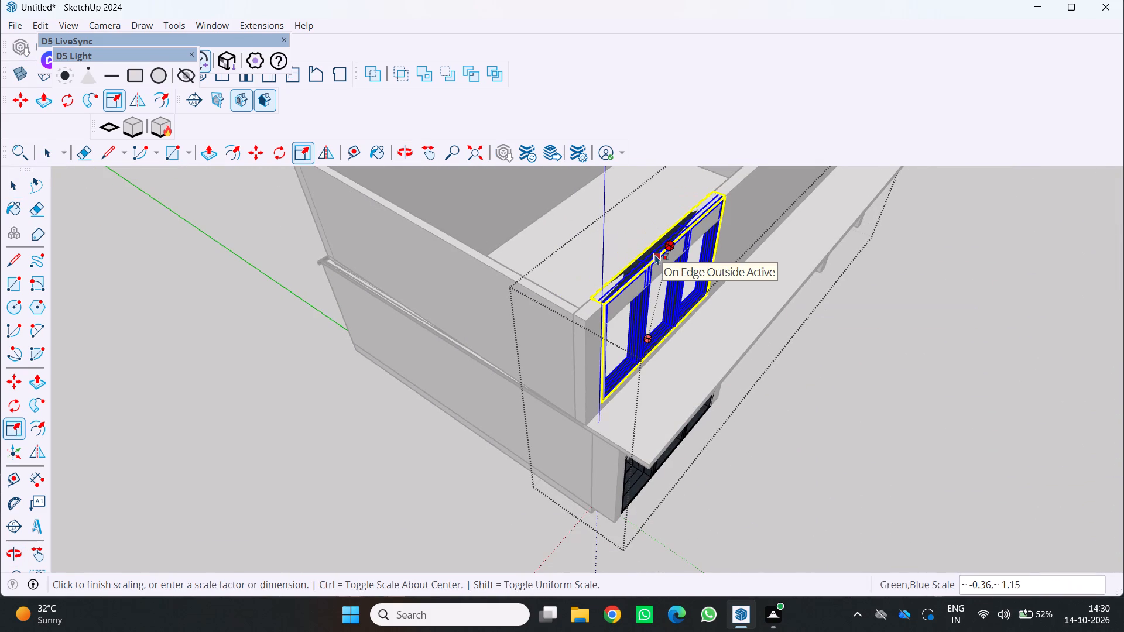
{"action": "left_click", "coordinate": [652, 253]}
Deselect the upper frame and examine its fit against the wall opening and the ground-floor frame below.
{"action": "middle_click_drag", "start_coordinate": [694, 320], "coordinate": [537, 228]}
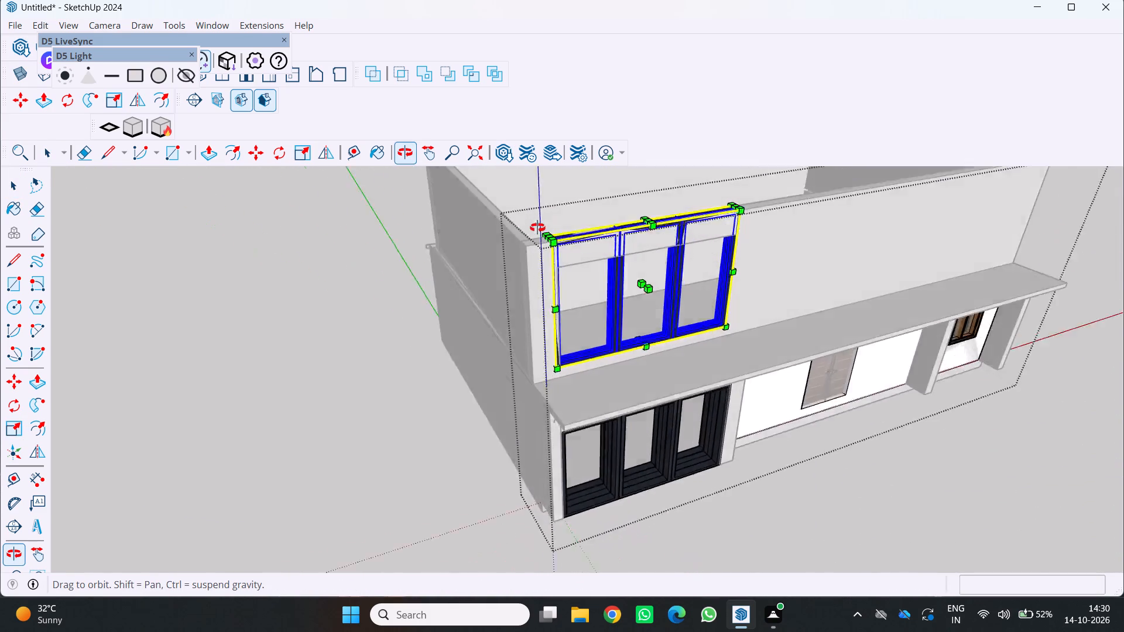
{"action": "middle_click_drag", "start_coordinate": [537, 228], "coordinate": [481, 222]}
{"action": "key", "text": "v"}
{"action": "left_click", "coordinate": [335, 359]}
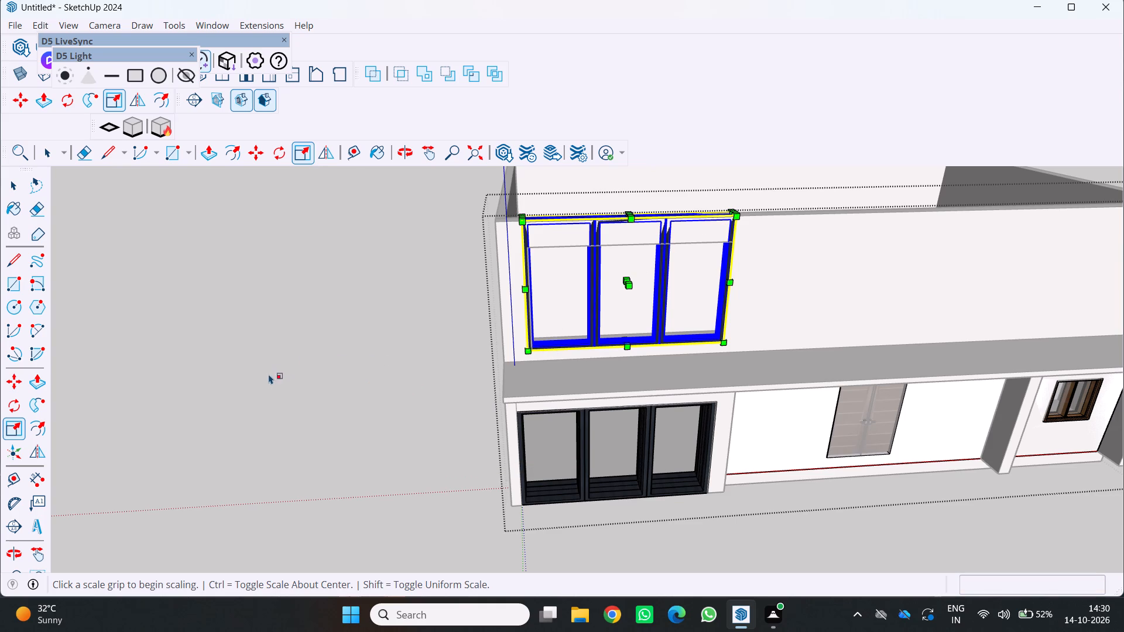
{"action": "key", "text": "space"}
{"action": "left_click", "coordinate": [283, 359]}
{"action": "middle_click_drag", "start_coordinate": [464, 323], "coordinate": [384, 184]}
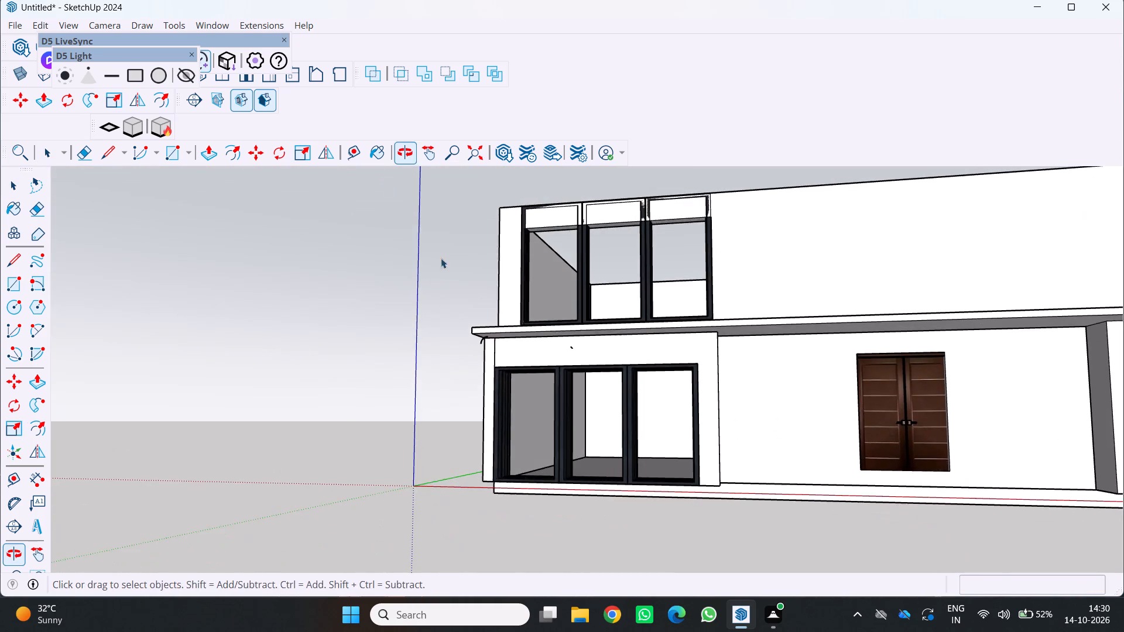
{"action": "scroll", "coordinate": [512, 328], "scroll_direction": "up", "scroll_amount": 2}
{"action": "middle_click_drag", "start_coordinate": [543, 254], "coordinate": [590, 398]}
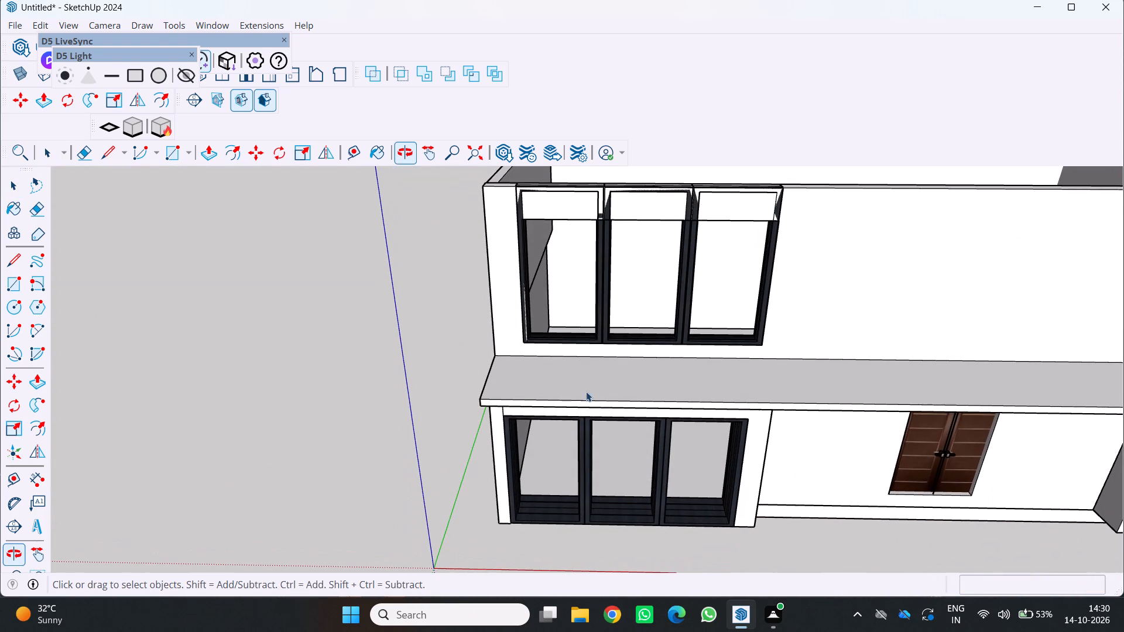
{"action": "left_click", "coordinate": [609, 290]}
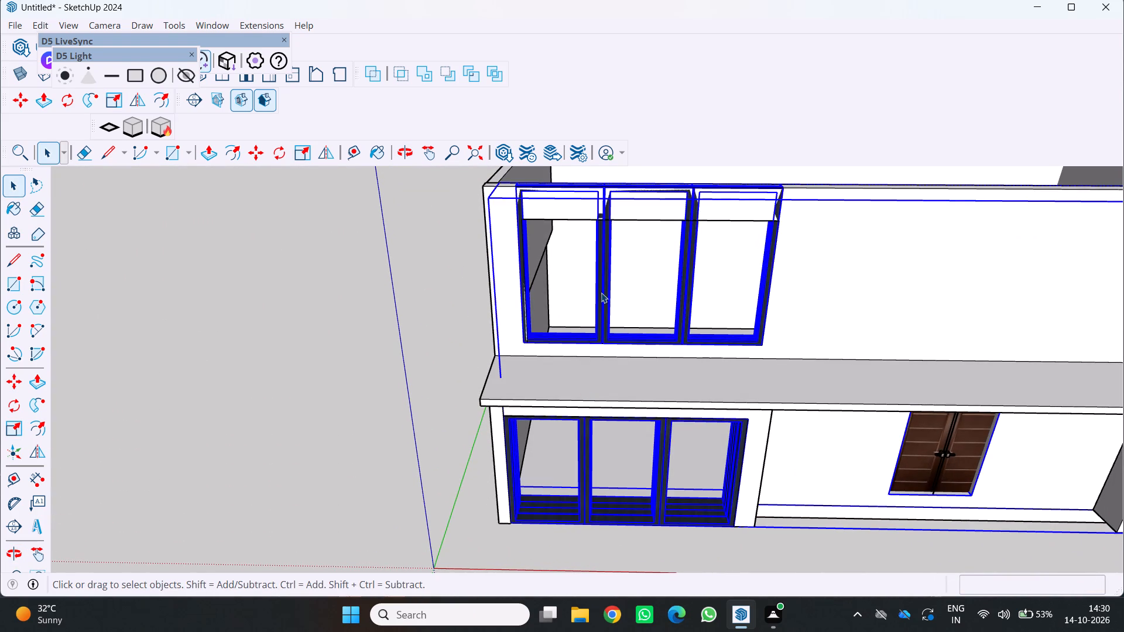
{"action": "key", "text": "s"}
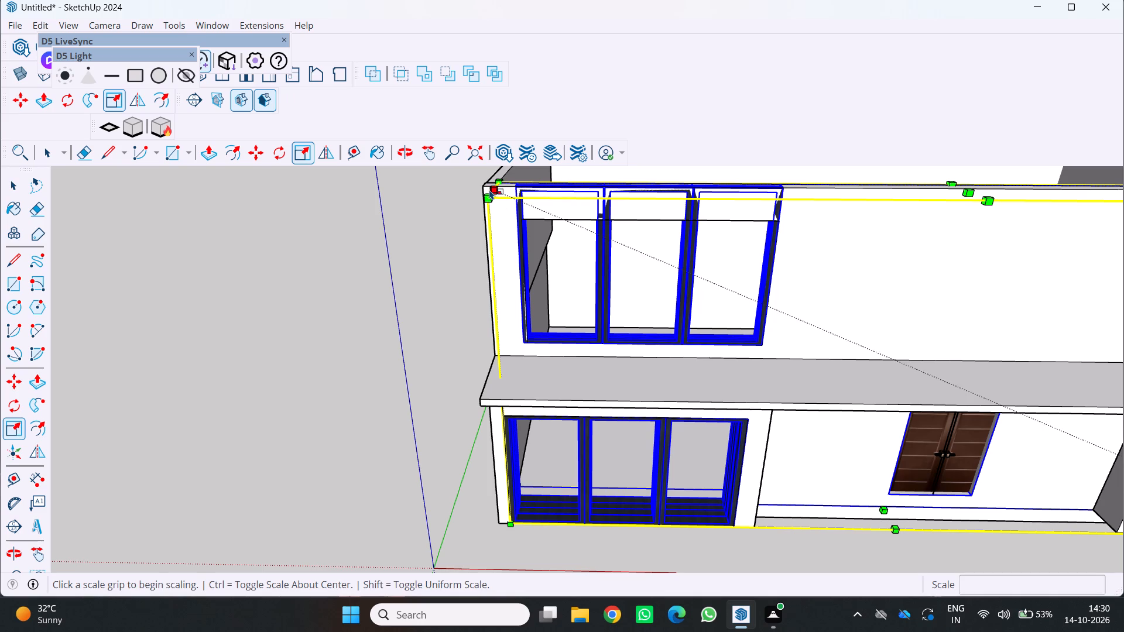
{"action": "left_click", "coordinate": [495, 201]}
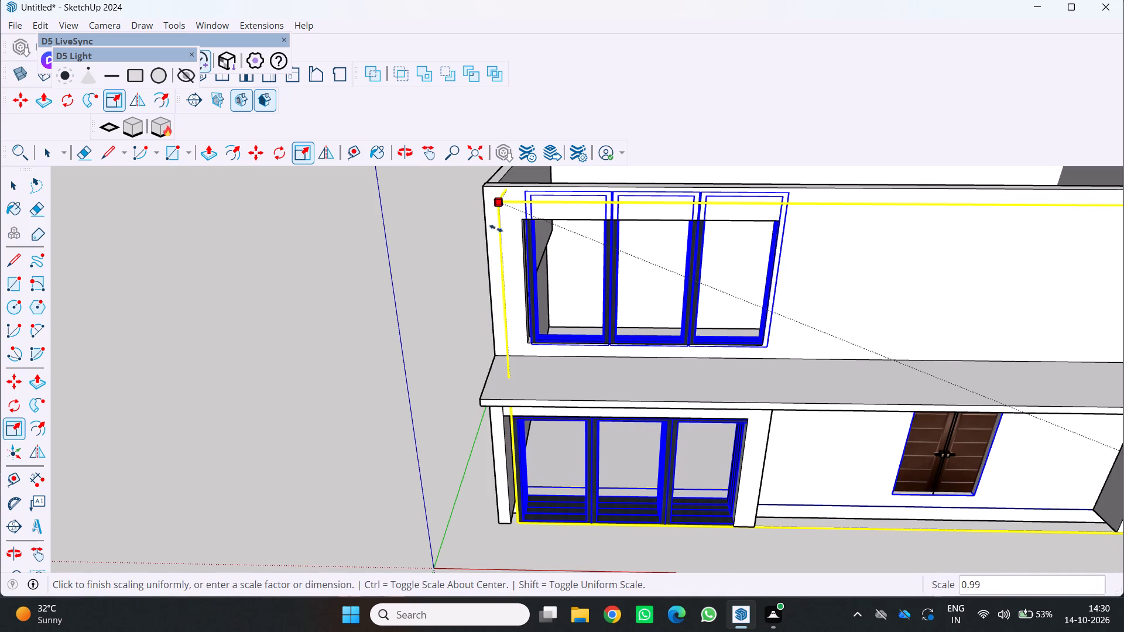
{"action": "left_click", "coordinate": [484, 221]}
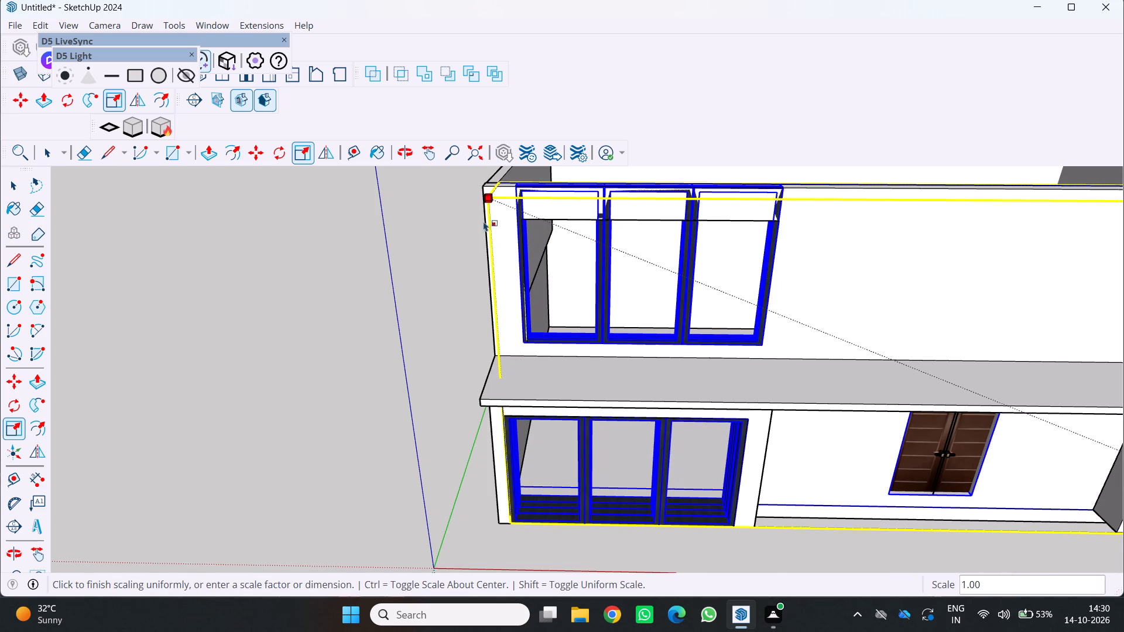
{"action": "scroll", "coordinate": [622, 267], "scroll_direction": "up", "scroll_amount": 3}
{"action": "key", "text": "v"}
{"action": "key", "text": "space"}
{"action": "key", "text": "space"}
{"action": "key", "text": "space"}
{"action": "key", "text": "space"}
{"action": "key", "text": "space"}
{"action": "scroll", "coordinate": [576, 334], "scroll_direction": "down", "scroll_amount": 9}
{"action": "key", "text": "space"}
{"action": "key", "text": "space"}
Scale the upper three-panel frame down from its top edge to the opening's head, by 1.00 on green and about 0.81 on blue.
{"action": "triple_click", "coordinate": [592, 319]}
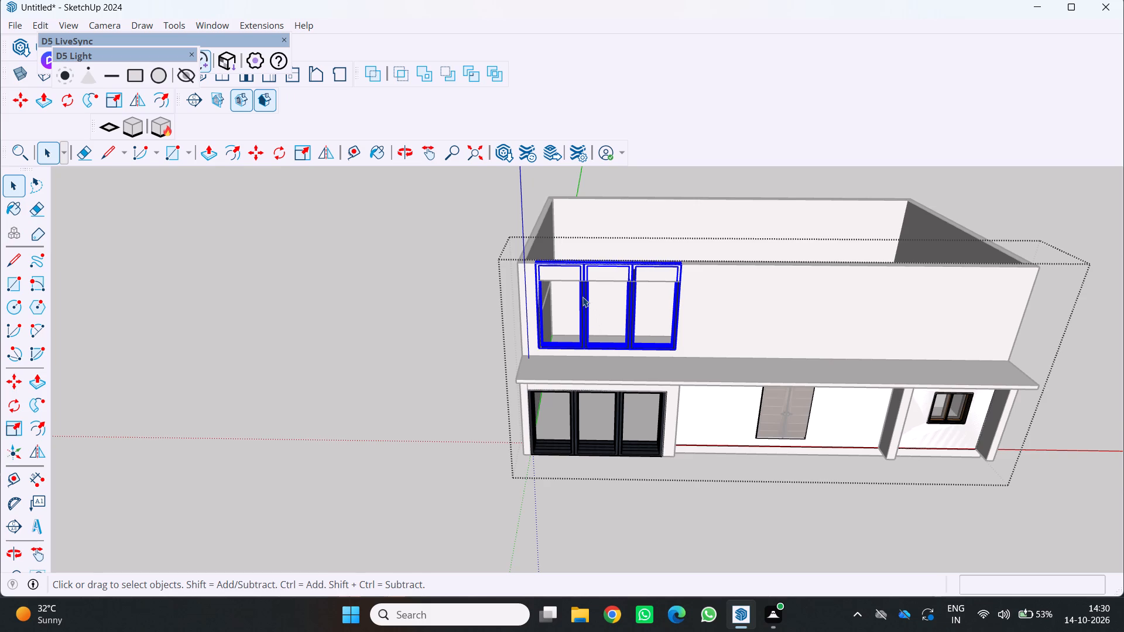
{"action": "key", "text": "s"}
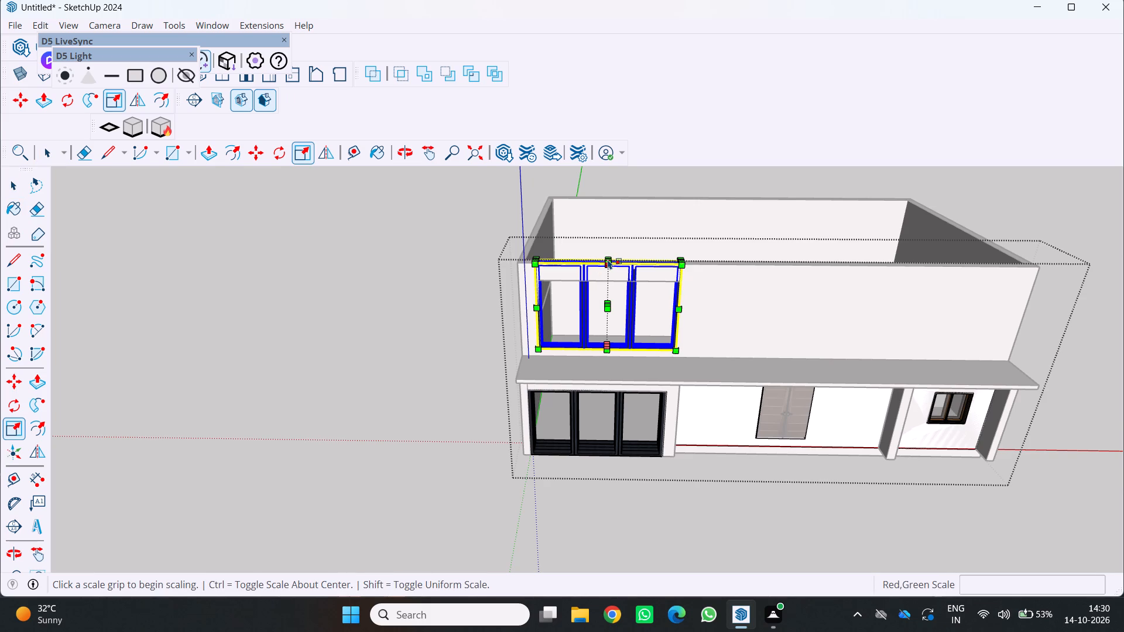
{"action": "left_click", "coordinate": [608, 259]}
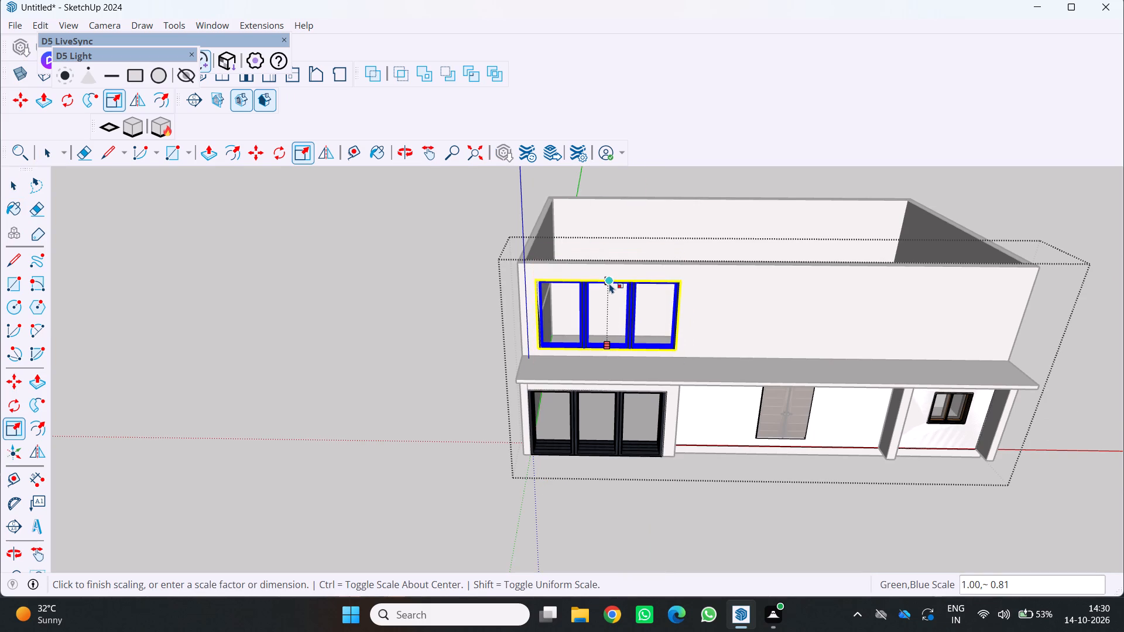
{"action": "left_click", "coordinate": [609, 283]}
{"action": "key", "text": "space"}
{"action": "left_click", "coordinate": [448, 323]}
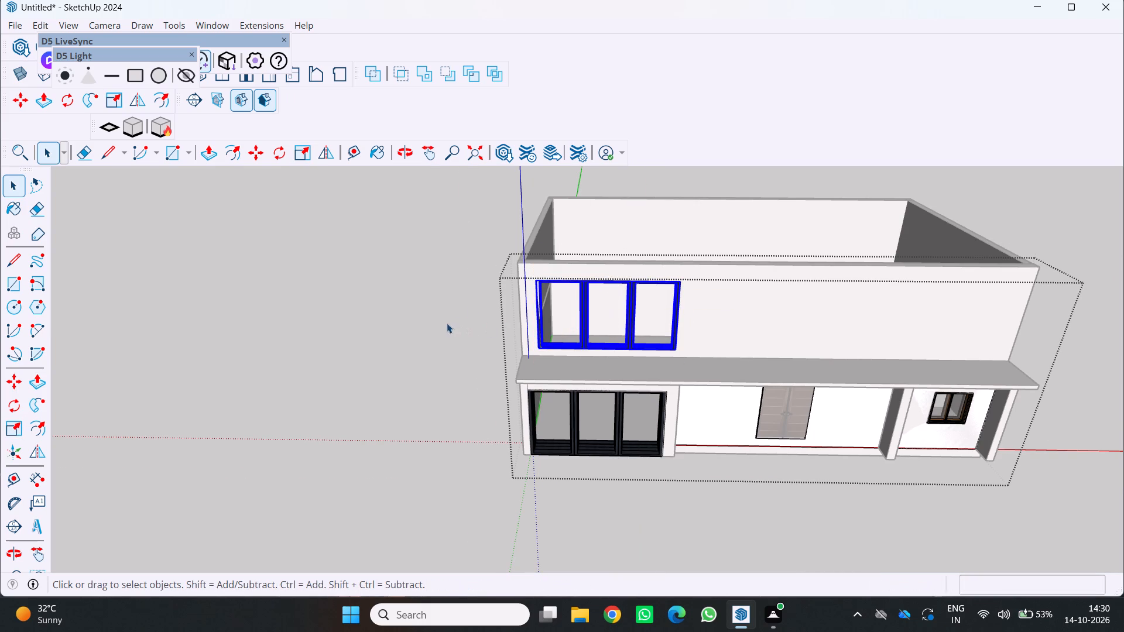
Draw a rectangular strip about 12" high and 49' 11 7/8" long along the top edge of the upper front wall.
{"action": "scroll", "coordinate": [667, 376], "scroll_direction": "up", "scroll_amount": 1}
{"action": "middle_click_drag", "start_coordinate": [665, 376], "coordinate": [597, 274]}
{"action": "scroll", "coordinate": [587, 298], "scroll_direction": "down", "scroll_amount": 4}
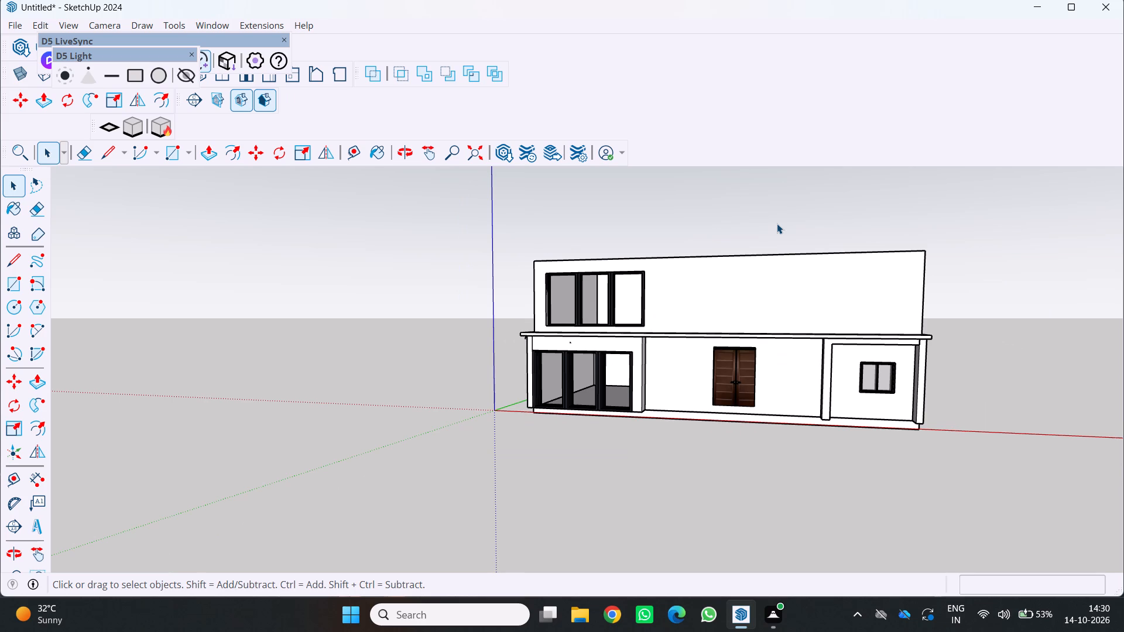
{"action": "scroll", "coordinate": [563, 270], "scroll_direction": "up", "scroll_amount": 1}
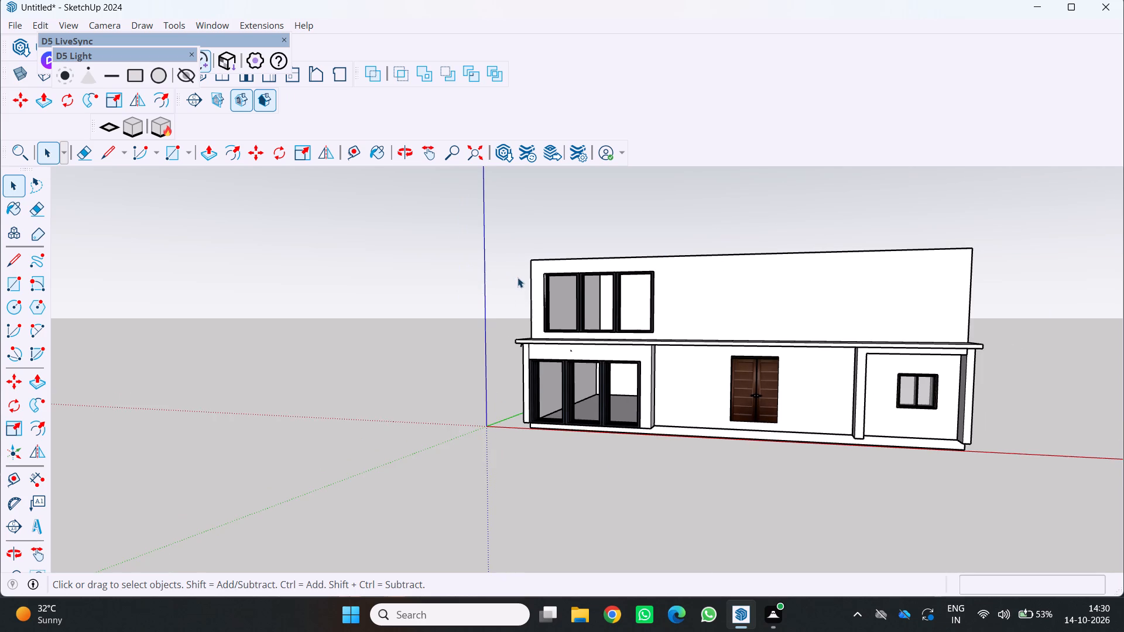
{"action": "scroll", "coordinate": [520, 275], "scroll_direction": "up", "scroll_amount": 3}
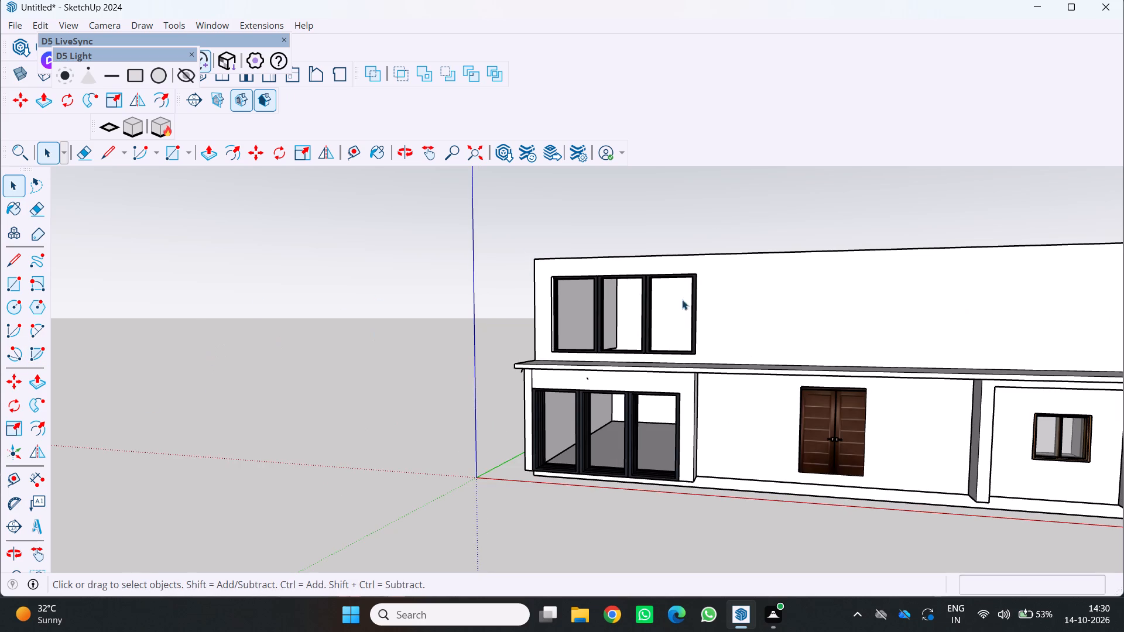
{"action": "left_click_drag", "start_coordinate": [15, 285], "coordinate": [27, 288]}
{"action": "scroll", "coordinate": [574, 276], "scroll_direction": "up", "scroll_amount": 3}
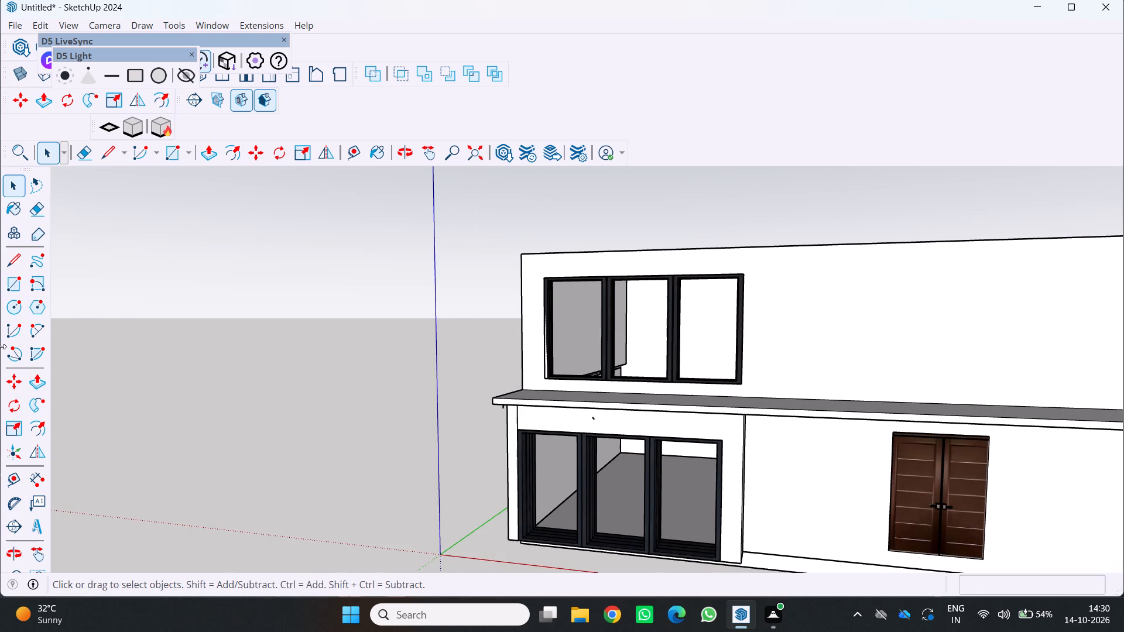
{"action": "left_click", "coordinate": [13, 287]}
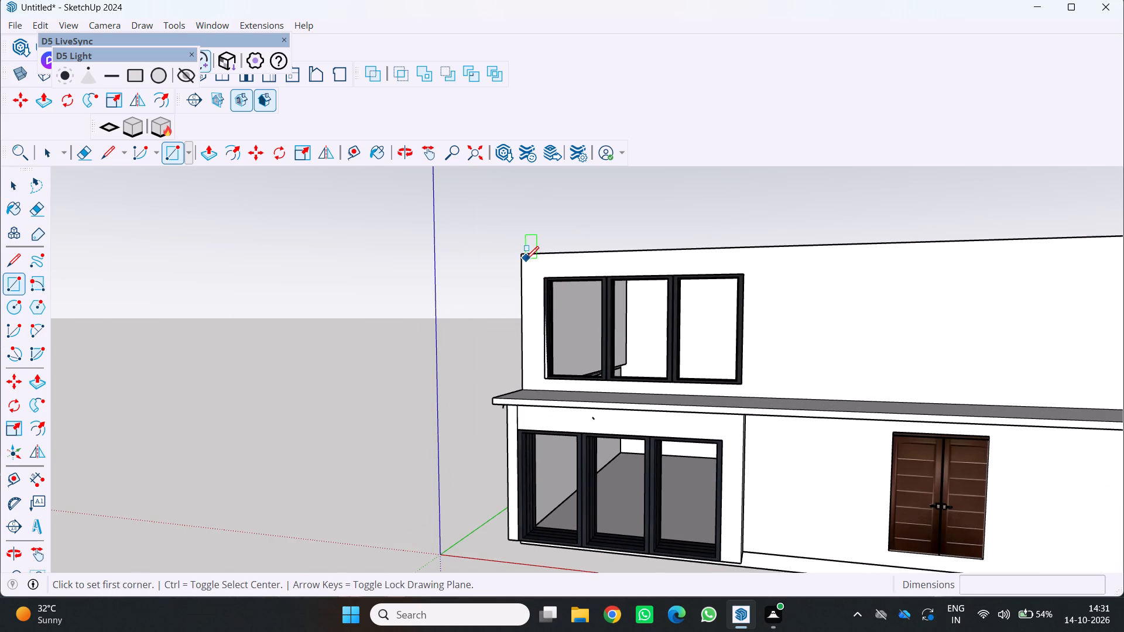
{"action": "left_click", "coordinate": [522, 256]}
{"action": "scroll", "coordinate": [633, 270], "scroll_direction": "down", "scroll_amount": 6}
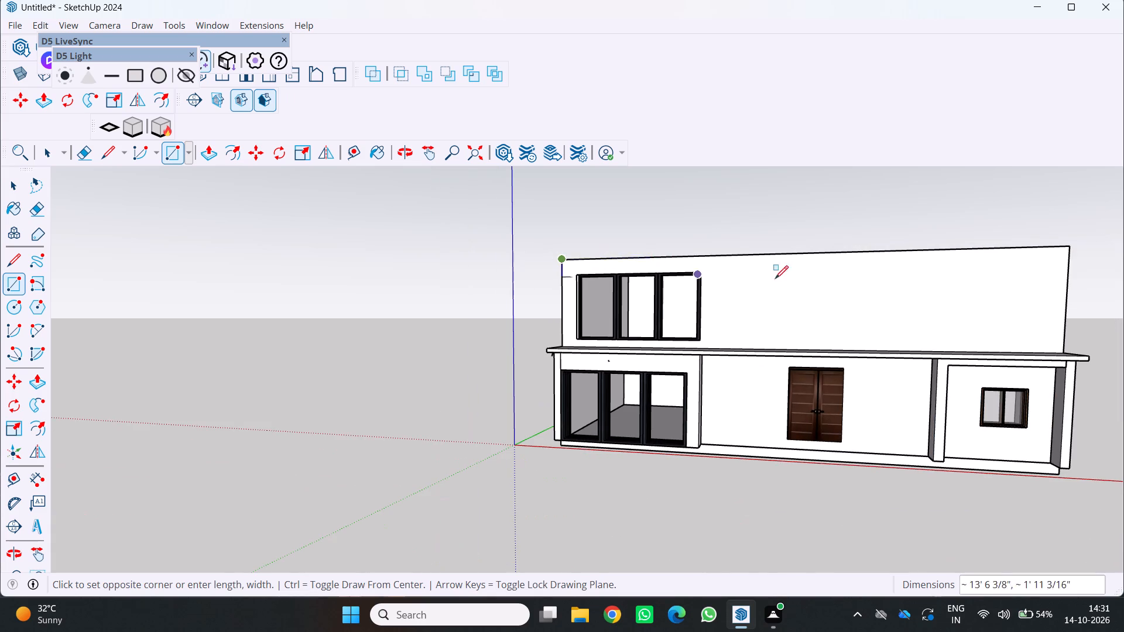
{"action": "left_click", "coordinate": [1070, 257]}
{"action": "scroll", "coordinate": [1008, 273], "scroll_direction": "up", "scroll_amount": 2}
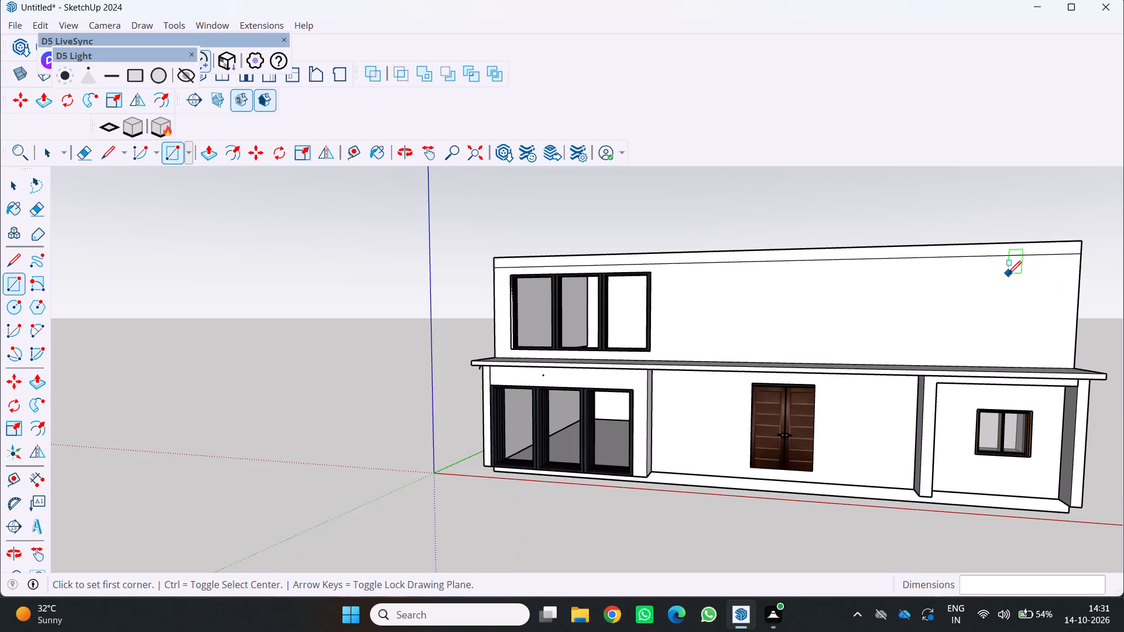
Push/Pull the strip along the top of the upper front wall outward by 2".
{"action": "key", "text": "p"}
{"action": "left_click", "coordinate": [822, 252]}
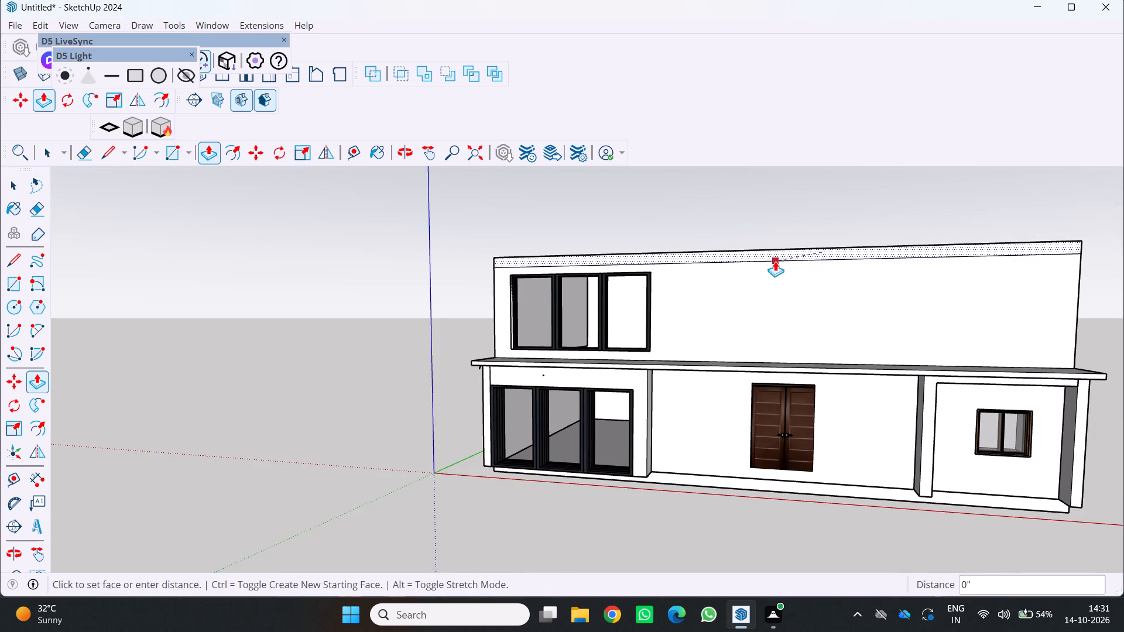
{"action": "scroll", "coordinate": [766, 266], "scroll_direction": "up", "scroll_amount": 5}
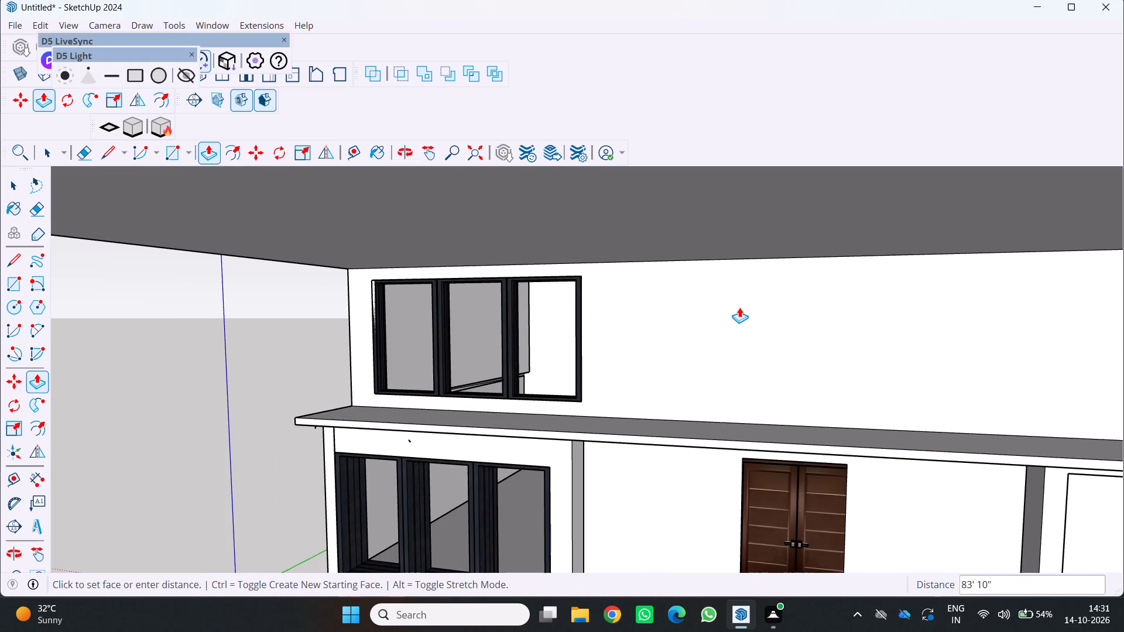
{"action": "key", "text": "2"}
{"action": "key", "text": "Return"}
Push/Pull the front face of the top band outward by a further 2".
{"action": "scroll", "coordinate": [491, 273], "scroll_direction": "up", "scroll_amount": 2}
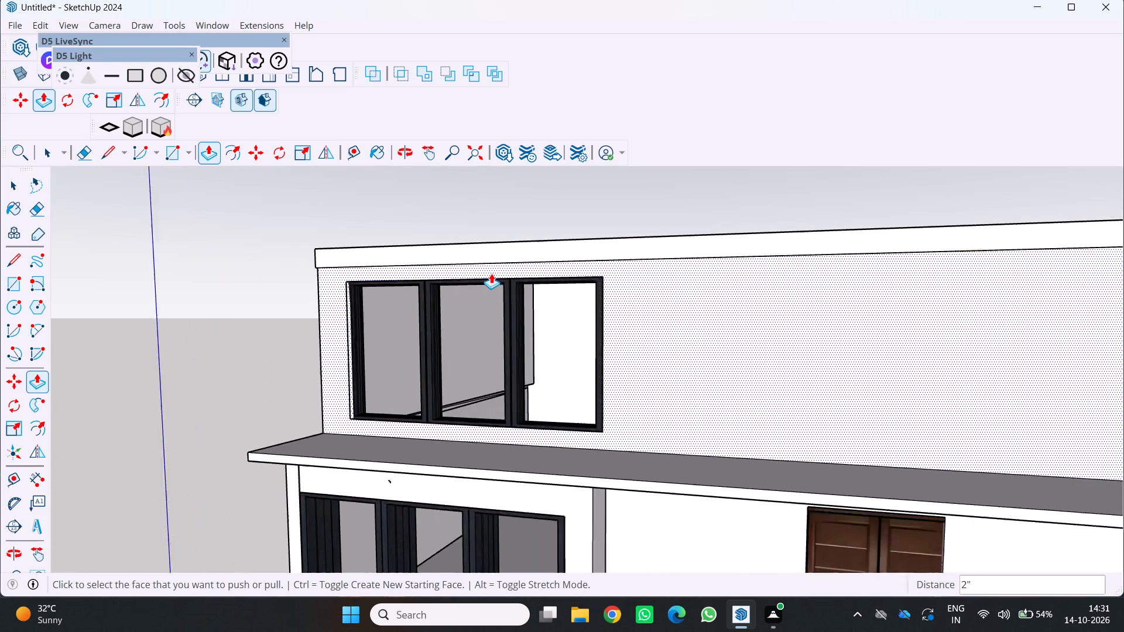
{"action": "scroll", "coordinate": [491, 273], "scroll_direction": "up", "scroll_amount": 2}
{"action": "middle_click_drag", "start_coordinate": [503, 250], "coordinate": [505, 183]}
{"action": "scroll", "coordinate": [488, 289], "scroll_direction": "up", "scroll_amount": 4}
{"action": "middle_click_drag", "start_coordinate": [477, 277], "coordinate": [482, 216]}
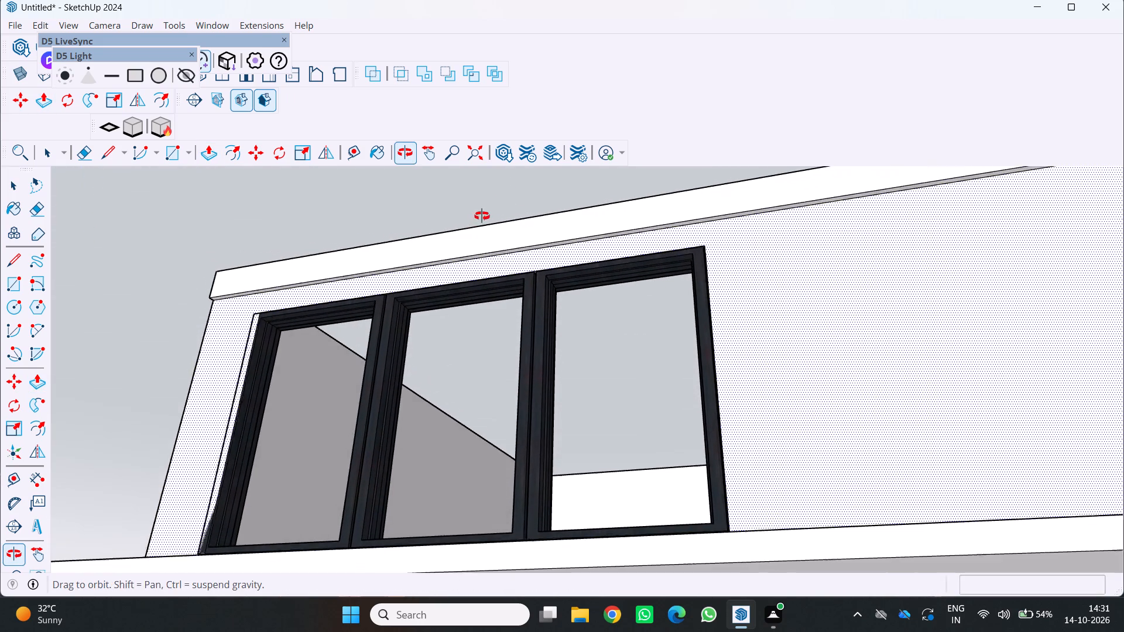
{"action": "middle_click_drag", "start_coordinate": [482, 216], "coordinate": [484, 216]}
{"action": "middle_click_drag", "start_coordinate": [479, 232], "coordinate": [500, 339]}
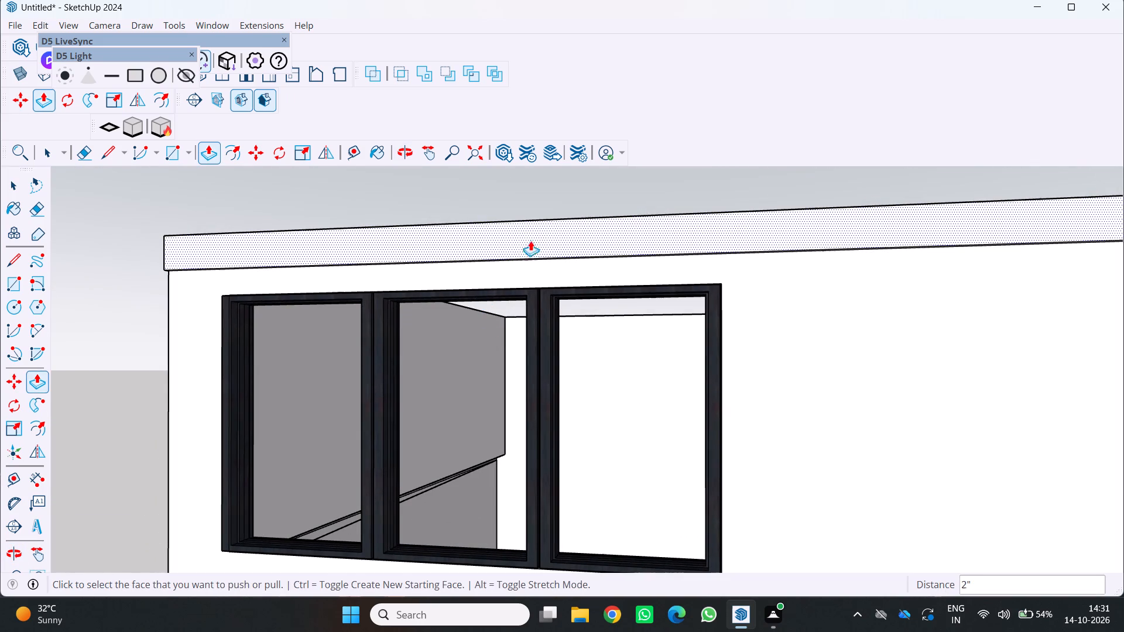
{"action": "left_click", "coordinate": [539, 228]}
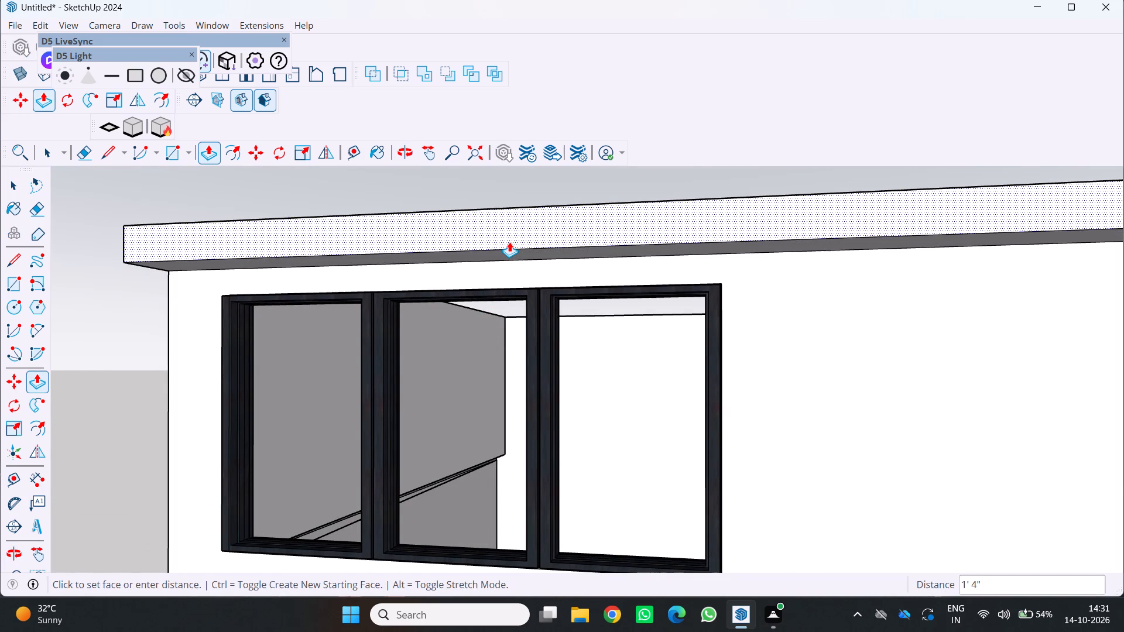
{"action": "key", "text": "2"}
{"action": "key", "text": "Return"}
Push/Pull the front face of the top band outward by another 4".
{"action": "middle_click_drag", "start_coordinate": [412, 280], "coordinate": [414, 279]}
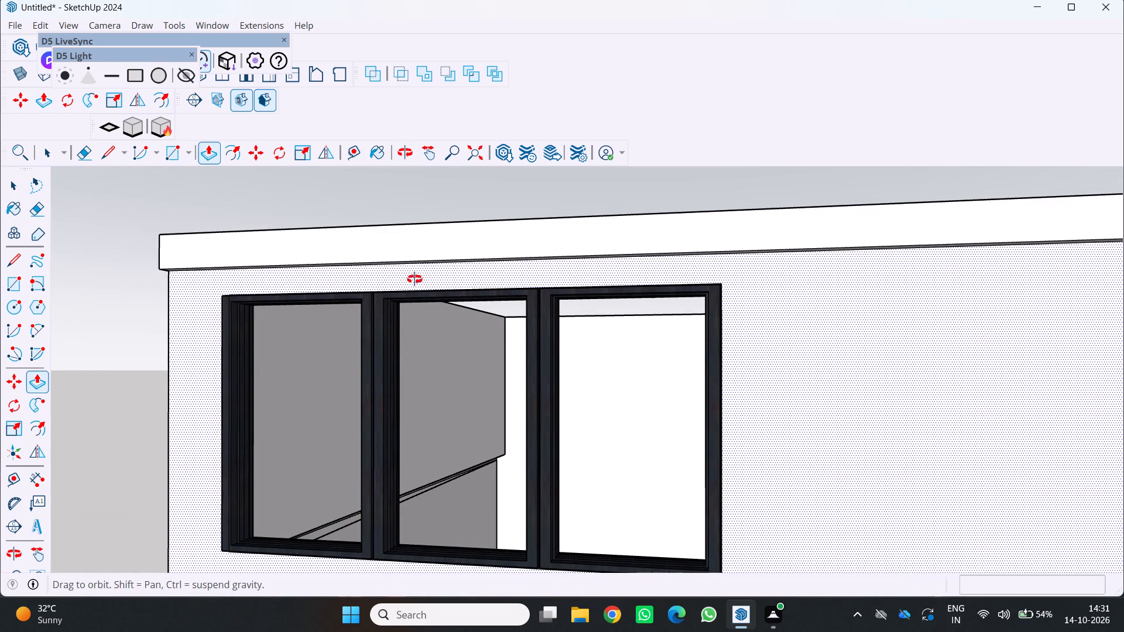
{"action": "middle_click_drag", "start_coordinate": [414, 279], "coordinate": [413, 181]}
{"action": "left_click", "coordinate": [469, 225]}
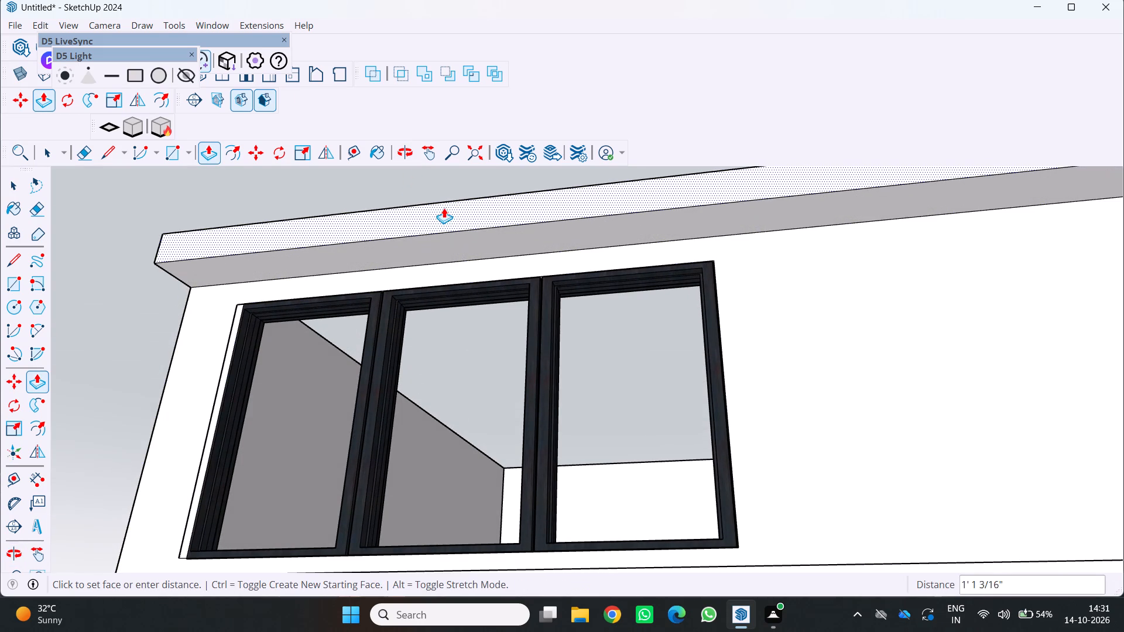
{"action": "key", "text": "4"}
{"action": "key", "text": "Return"}
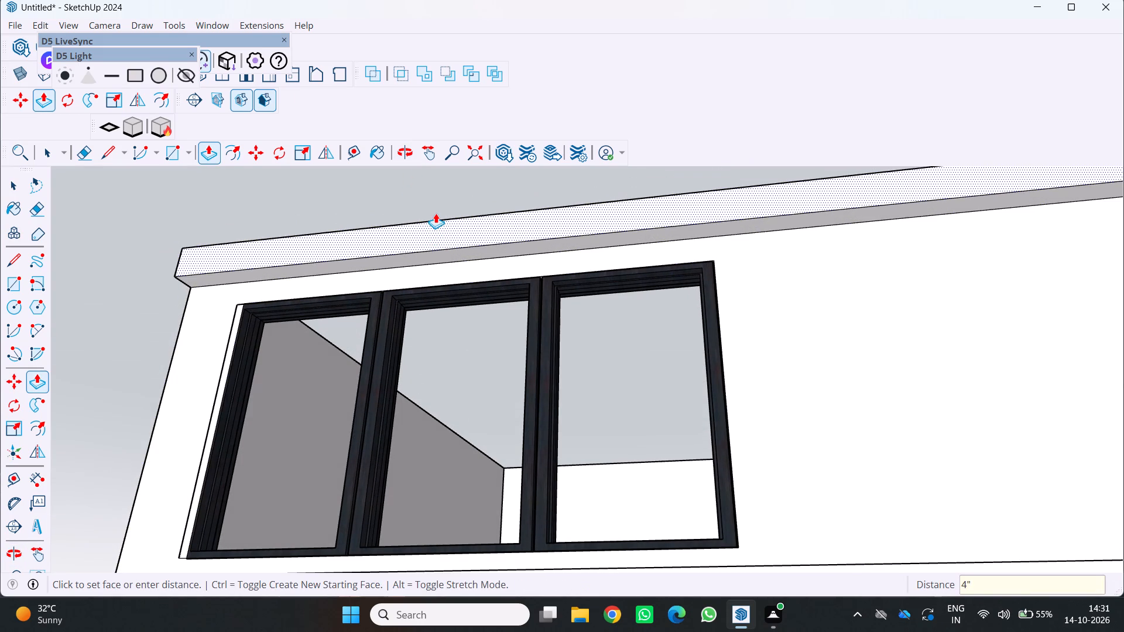
Push/Pull the front face of the top band outward by another 10".
{"action": "middle_click_drag", "start_coordinate": [311, 252], "coordinate": [337, 422]}
{"action": "middle_click", "coordinate": [337, 422]}
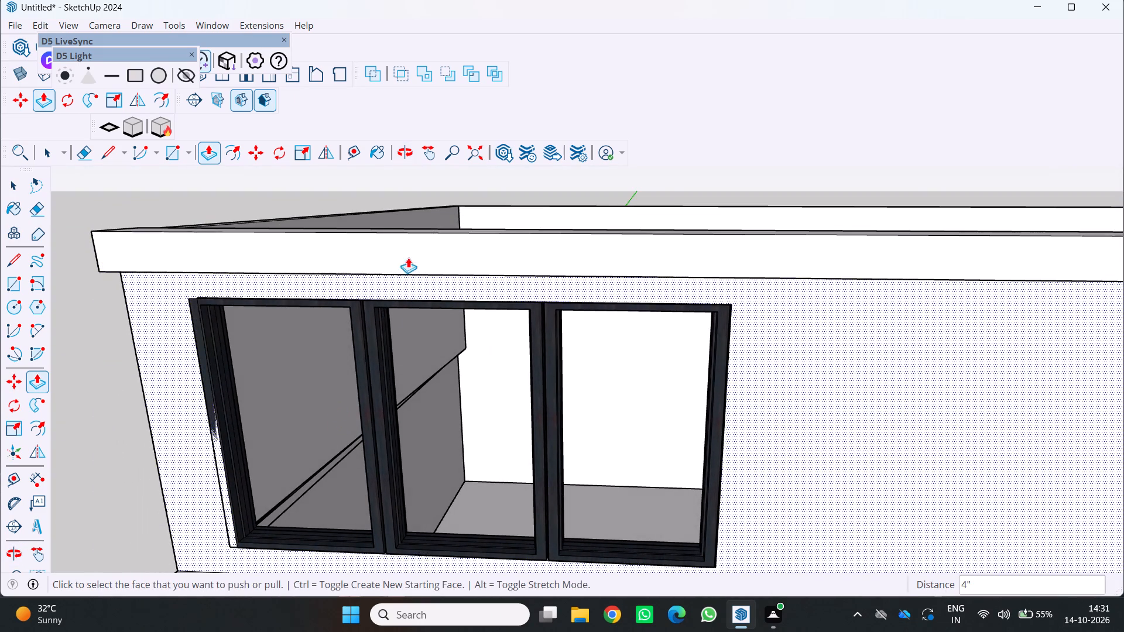
{"action": "left_click", "coordinate": [410, 256]}
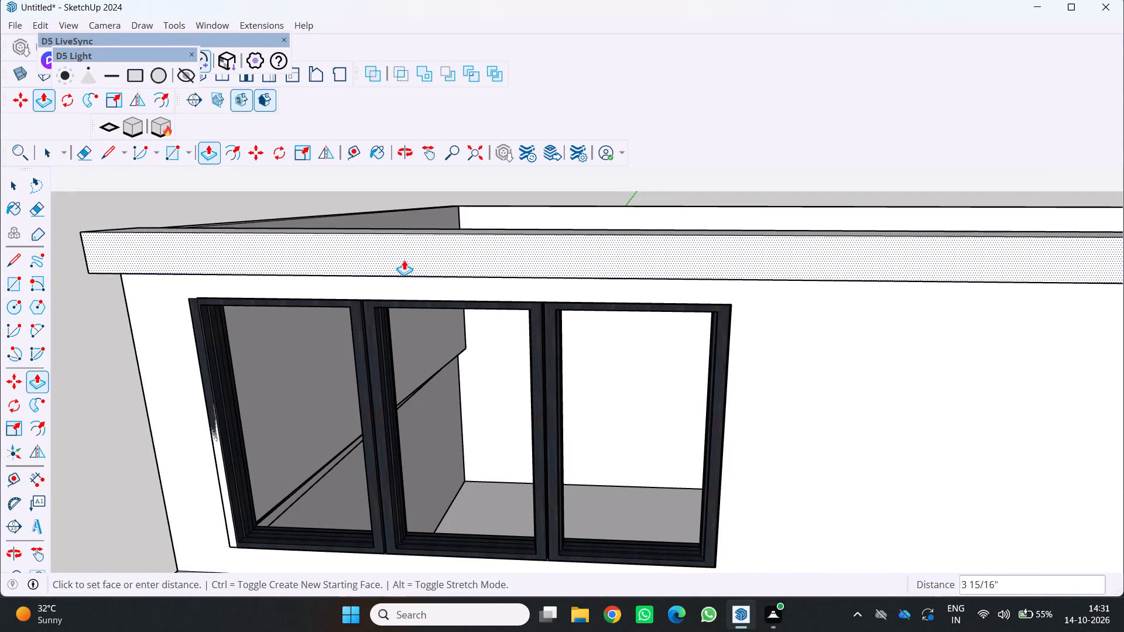
{"action": "type", "text": "10"}
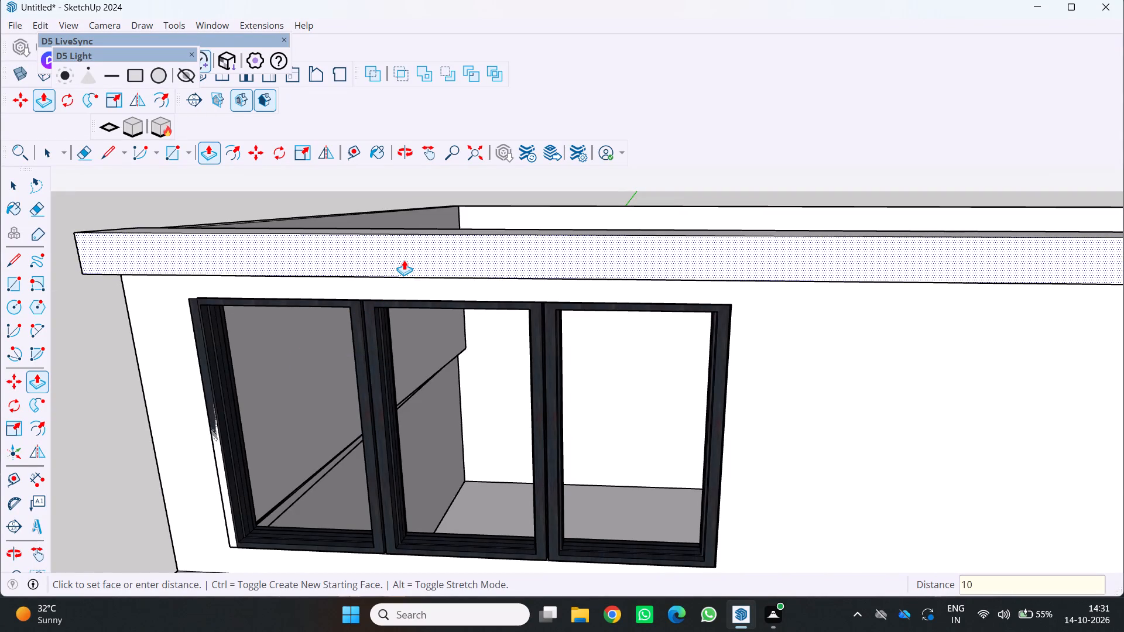
{"action": "key", "text": "Return"}
Examine the projecting top band and the whole front elevation from below, from the side and from the front.
{"action": "scroll", "coordinate": [399, 259], "scroll_direction": "down", "scroll_amount": 3}
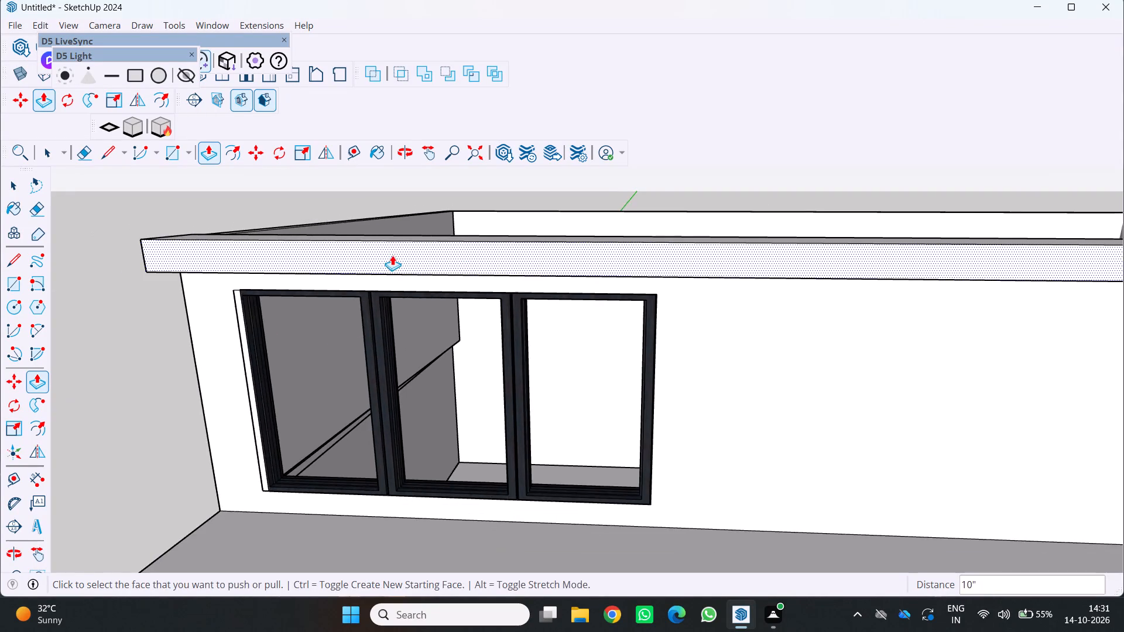
{"action": "middle_click_drag", "start_coordinate": [392, 255], "coordinate": [433, 123]}
{"action": "scroll", "coordinate": [412, 285], "scroll_direction": "down", "scroll_amount": 5}
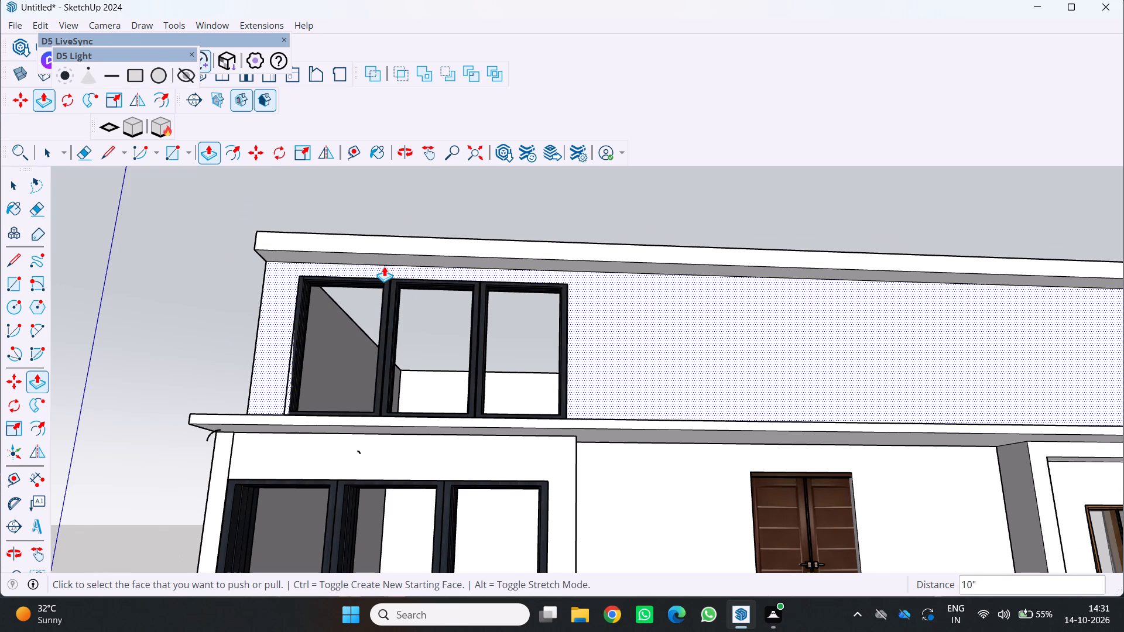
{"action": "scroll", "coordinate": [389, 260], "scroll_direction": "down", "scroll_amount": 5}
{"action": "middle_click_drag", "start_coordinate": [376, 257], "coordinate": [251, 330]}
{"action": "scroll", "coordinate": [251, 330], "scroll_direction": "down", "scroll_amount": 4}
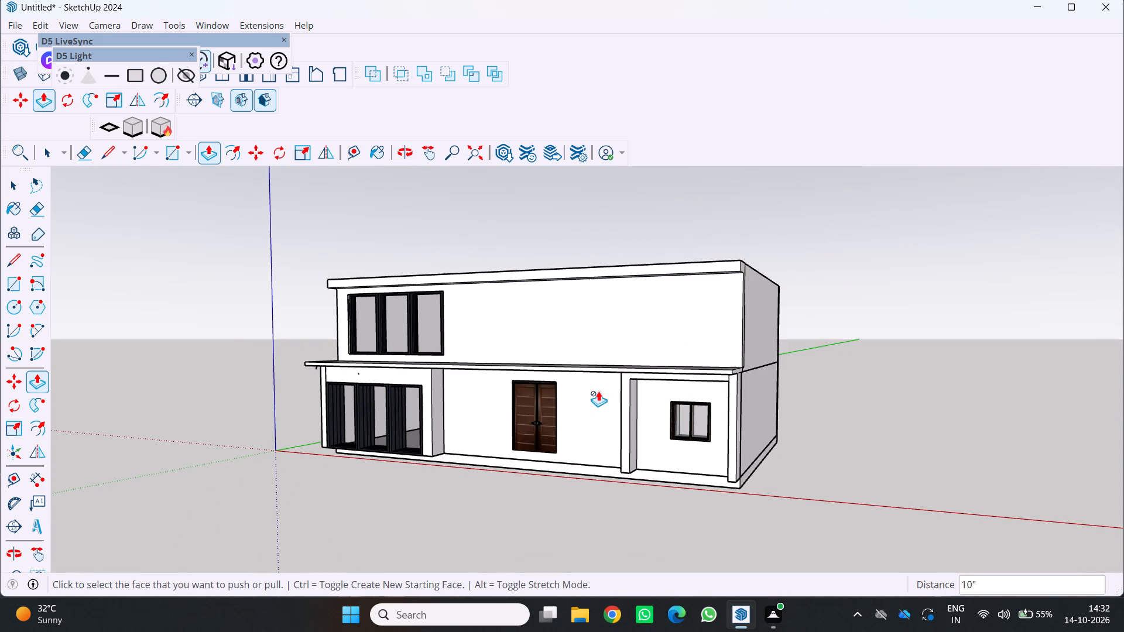
{"action": "middle_click_drag", "start_coordinate": [513, 403], "coordinate": [632, 434]}
{"action": "middle_click", "coordinate": [632, 434]}
{"action": "middle_click", "coordinate": [632, 434]}
{"action": "scroll", "coordinate": [522, 390], "scroll_direction": "down", "scroll_amount": 4}
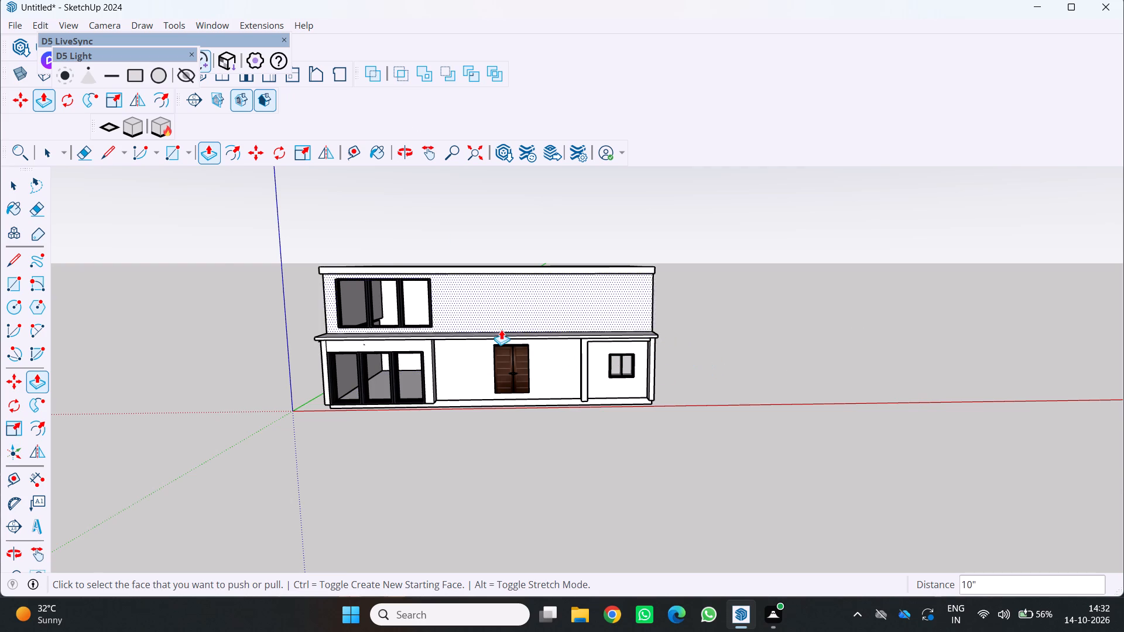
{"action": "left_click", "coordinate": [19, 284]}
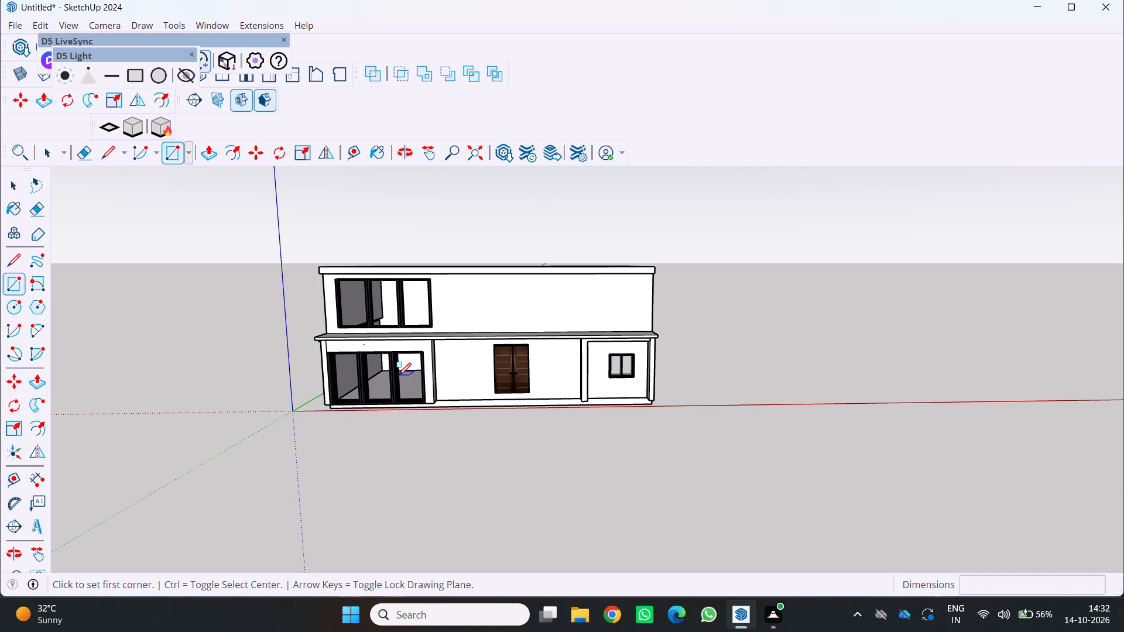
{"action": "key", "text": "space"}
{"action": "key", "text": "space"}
Open the house group for editing at the level that holds the upper-level front frame.
{"action": "double_click", "coordinate": [423, 327]}
{"action": "double_click", "coordinate": [417, 318]}
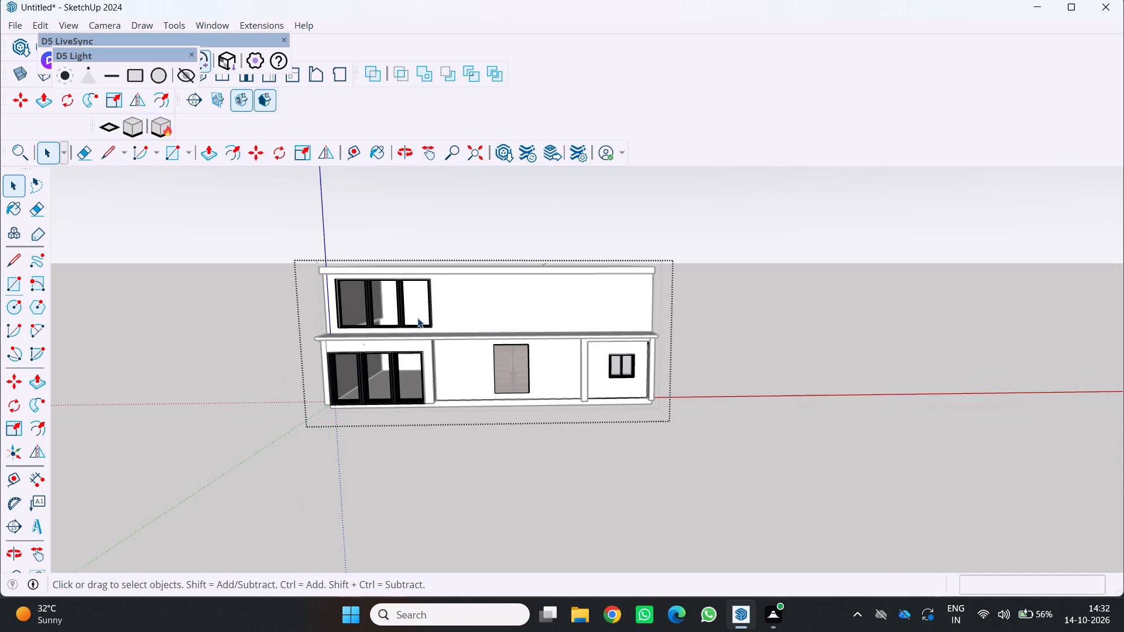
{"action": "triple_click", "coordinate": [417, 318]}
{"action": "left_click", "coordinate": [417, 318]}
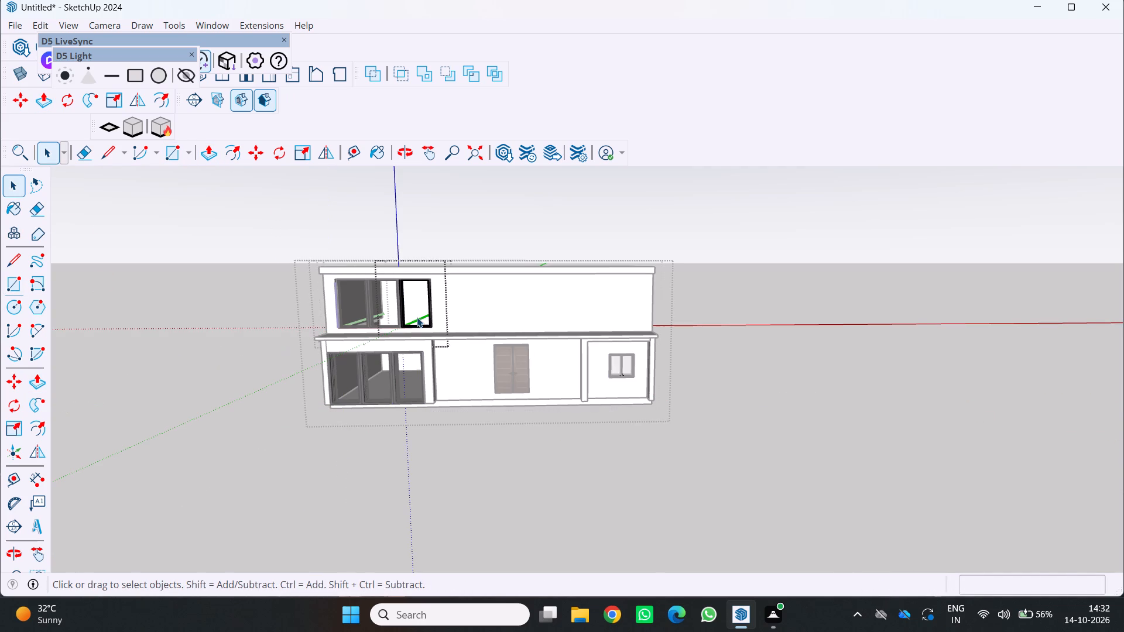
{"action": "key", "text": "space"}
{"action": "key", "text": "b"}
{"action": "key", "text": "space"}
{"action": "key", "text": "space"}
{"action": "key", "text": "space"}
{"action": "key", "text": "space"}
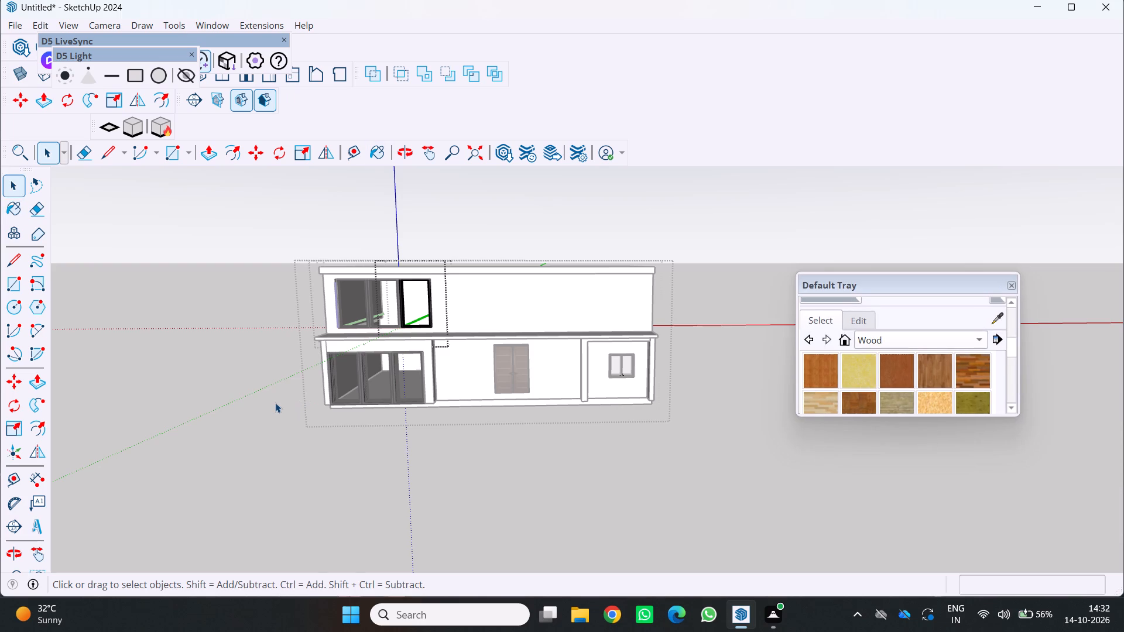
{"action": "key", "text": "space"}
{"action": "key", "text": "space"}
{"action": "left_click", "coordinate": [275, 403]}
{"action": "key", "text": "space"}
{"action": "key", "text": "space"}
{"action": "key", "text": "space"}
{"action": "key", "text": "space"}
{"action": "key", "text": "space"}
{"action": "left_click", "coordinate": [231, 438]}
{"action": "key", "text": "space"}
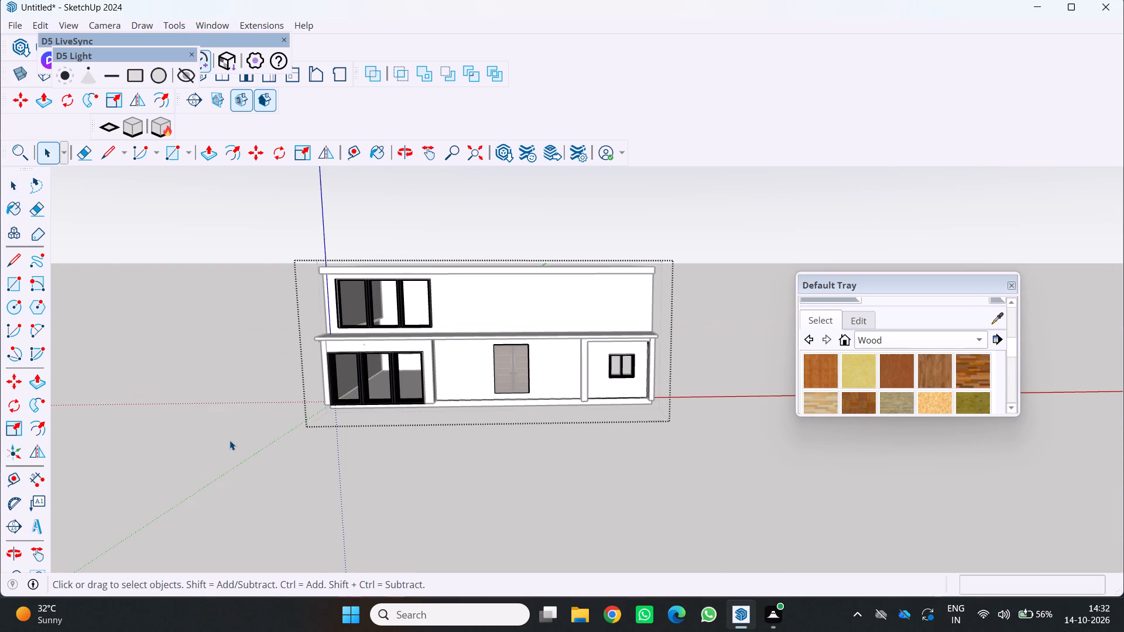
{"action": "key", "text": "space"}
Copy the upper-level three-panel frame about 32' 2" along the front wall to its opposite end.
{"action": "left_click", "coordinate": [399, 297]}
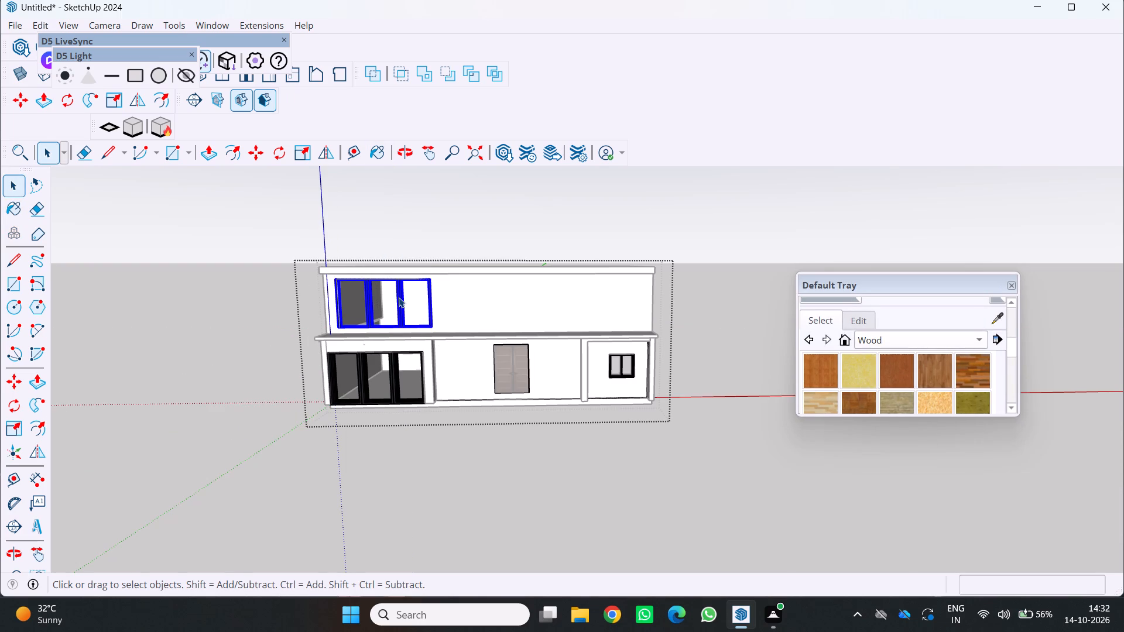
{"action": "key", "text": "m"}
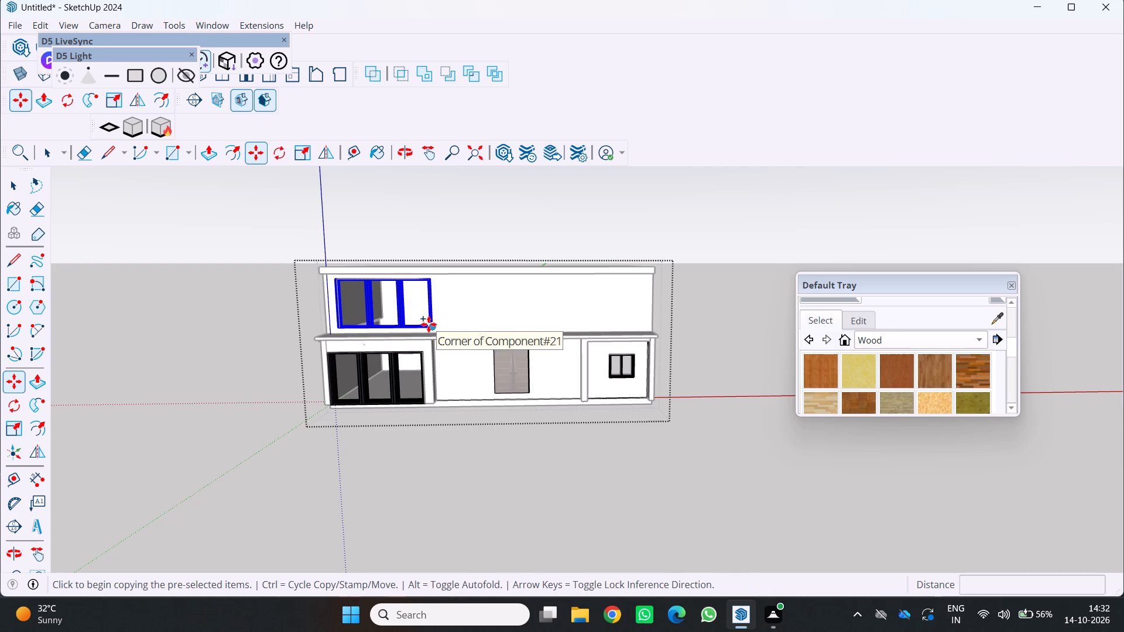
{"action": "left_click", "coordinate": [429, 324]}
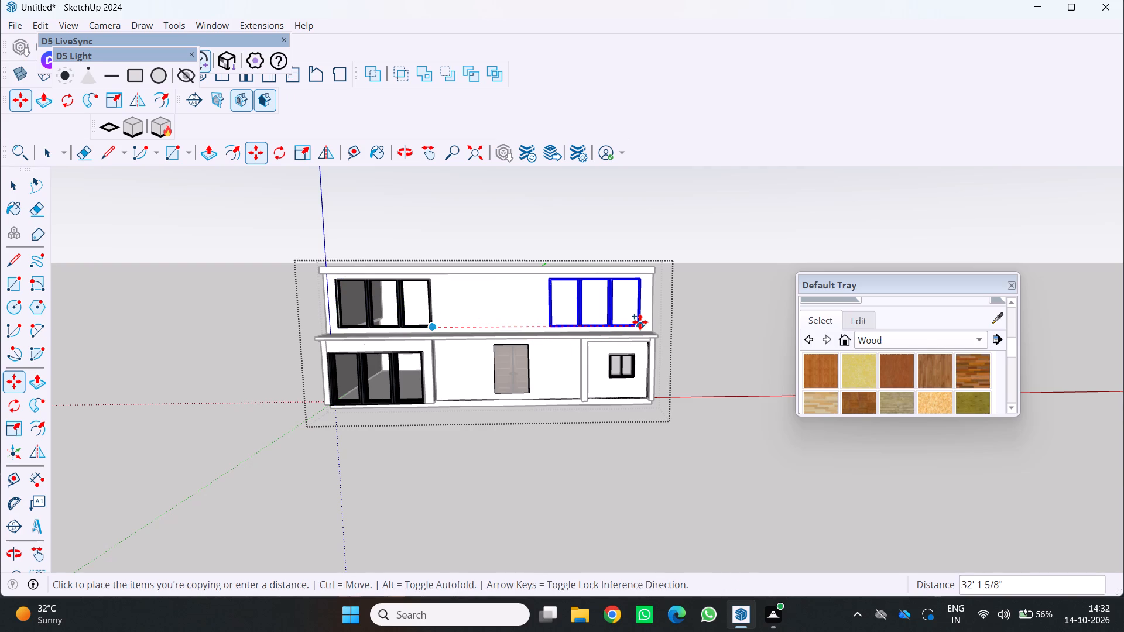
{"action": "left_click", "coordinate": [640, 322]}
{"action": "key", "text": "space"}
{"action": "key", "text": "space"}
Move the copied three-panel frame off the upper wall to a spot out in front of the house.
{"action": "middle_click_drag", "start_coordinate": [577, 366], "coordinate": [542, 317]}
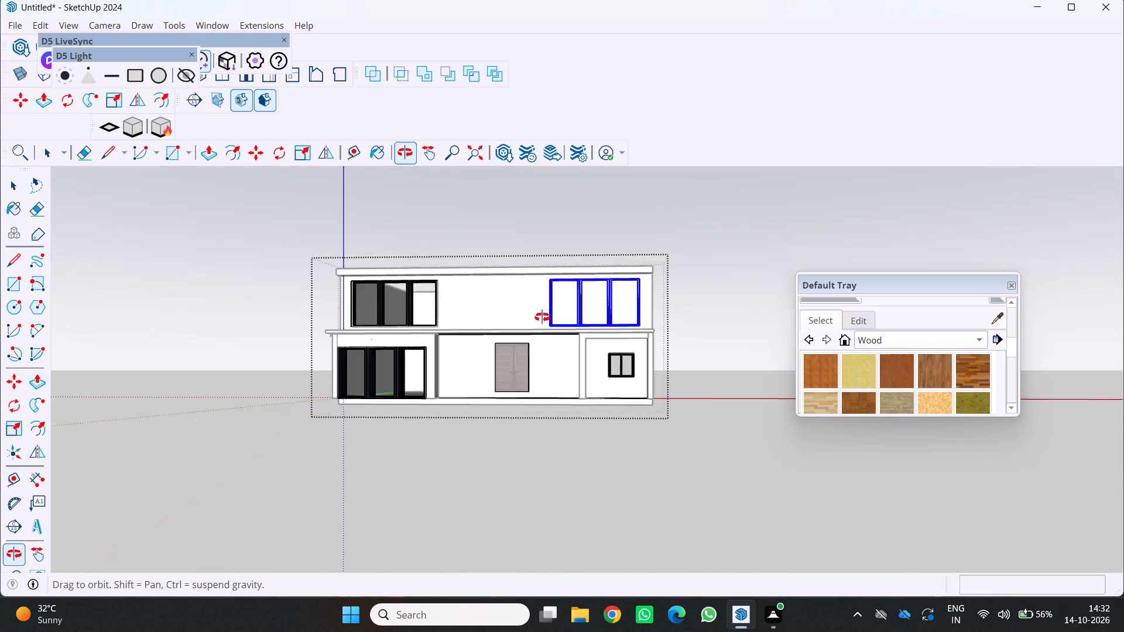
{"action": "middle_click_drag", "start_coordinate": [542, 317], "coordinate": [542, 317]}
{"action": "middle_click", "coordinate": [543, 316]}
{"action": "scroll", "coordinate": [666, 303], "scroll_direction": "up", "scroll_amount": 4}
{"action": "middle_click_drag", "start_coordinate": [579, 338], "coordinate": [577, 472]}
{"action": "scroll", "coordinate": [579, 338], "scroll_direction": "up", "scroll_amount": 1}
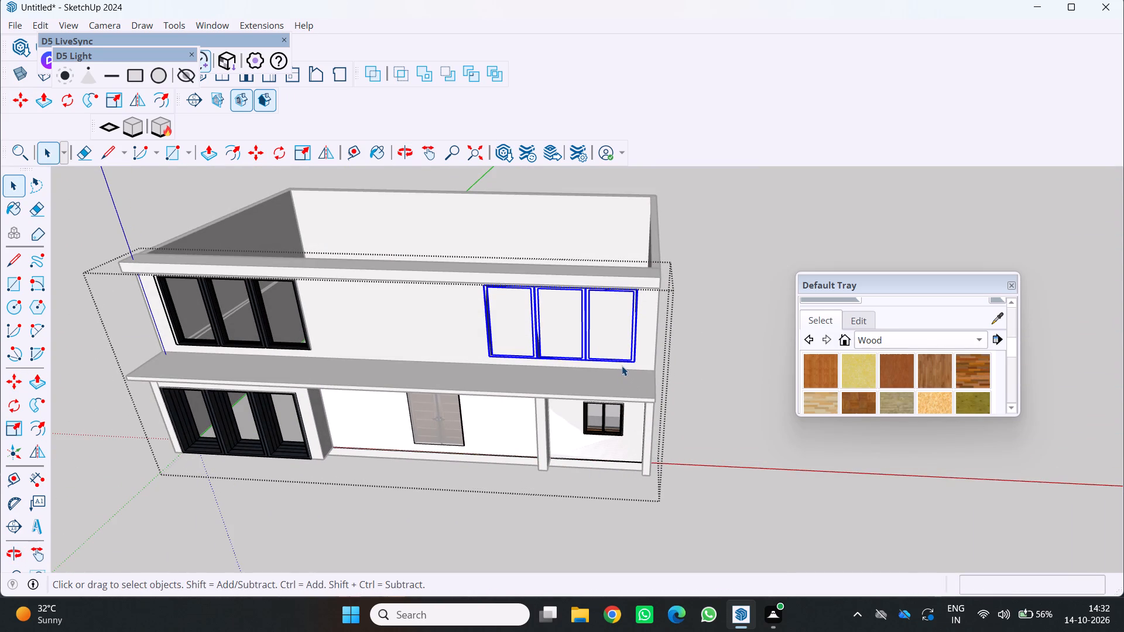
{"action": "key", "text": "m"}
{"action": "left_click", "coordinate": [633, 362]}
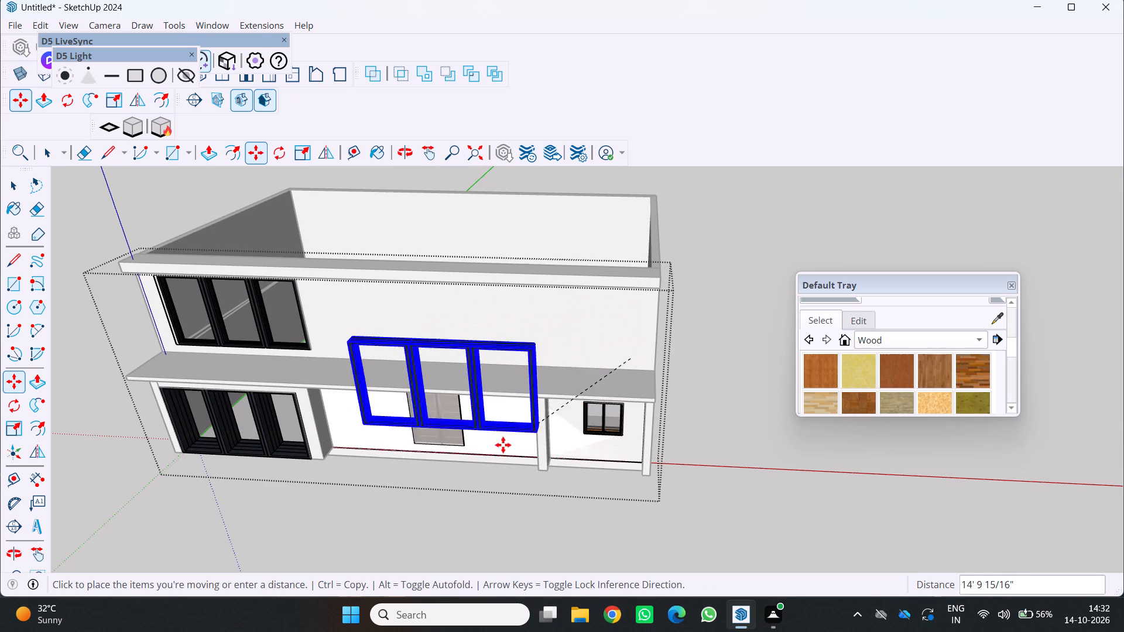
{"action": "left_click", "coordinate": [439, 511]}
{"action": "key", "text": "space"}
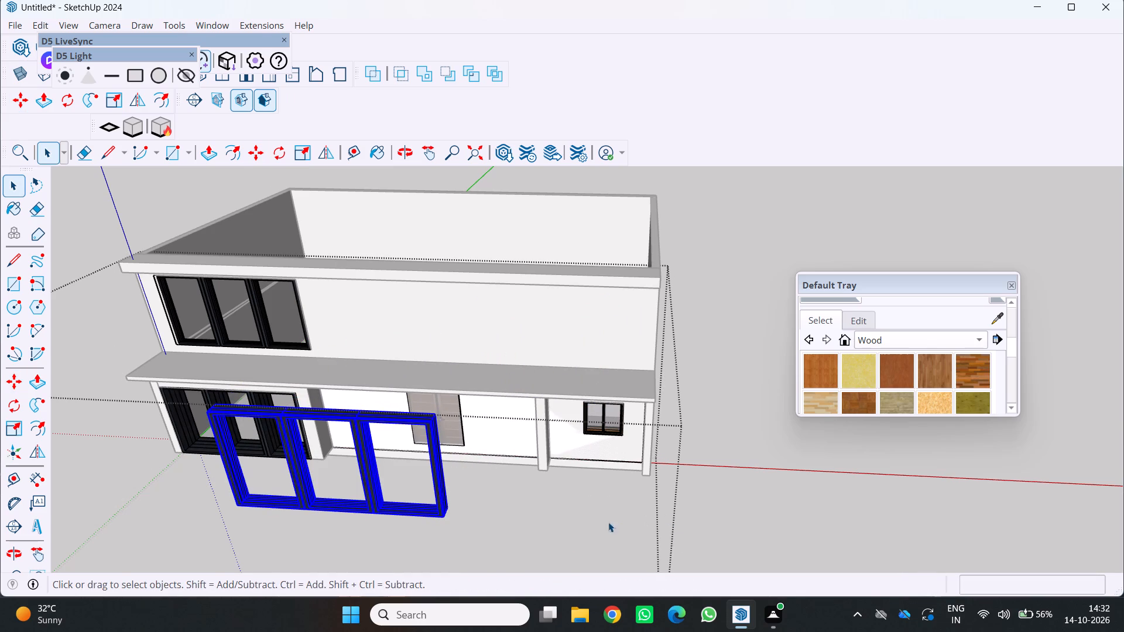
{"action": "left_click", "coordinate": [570, 538]}
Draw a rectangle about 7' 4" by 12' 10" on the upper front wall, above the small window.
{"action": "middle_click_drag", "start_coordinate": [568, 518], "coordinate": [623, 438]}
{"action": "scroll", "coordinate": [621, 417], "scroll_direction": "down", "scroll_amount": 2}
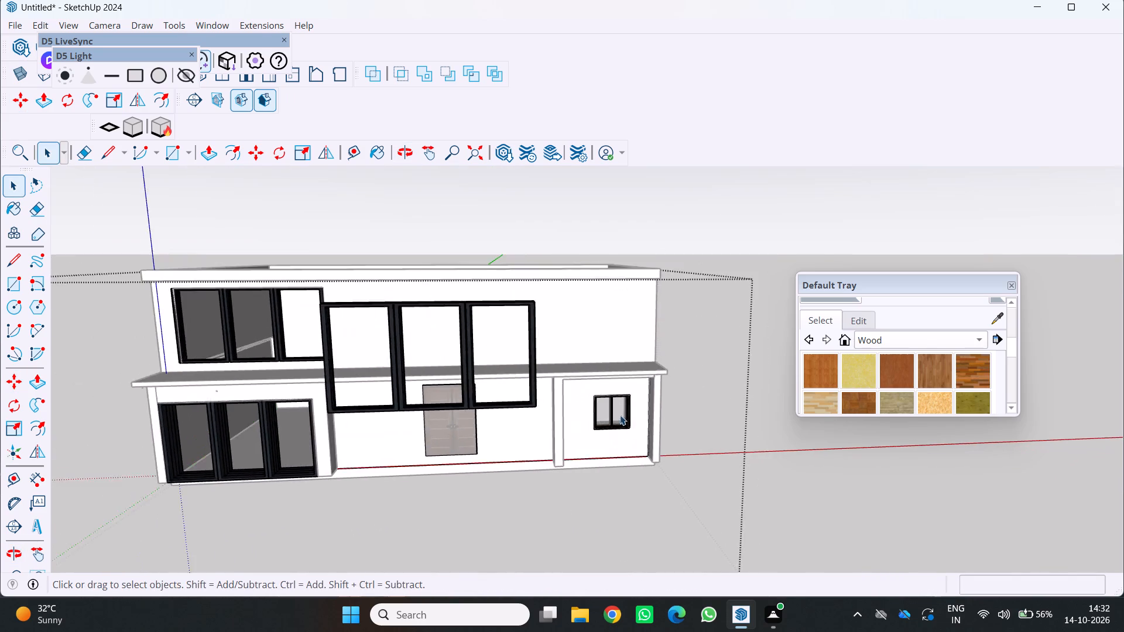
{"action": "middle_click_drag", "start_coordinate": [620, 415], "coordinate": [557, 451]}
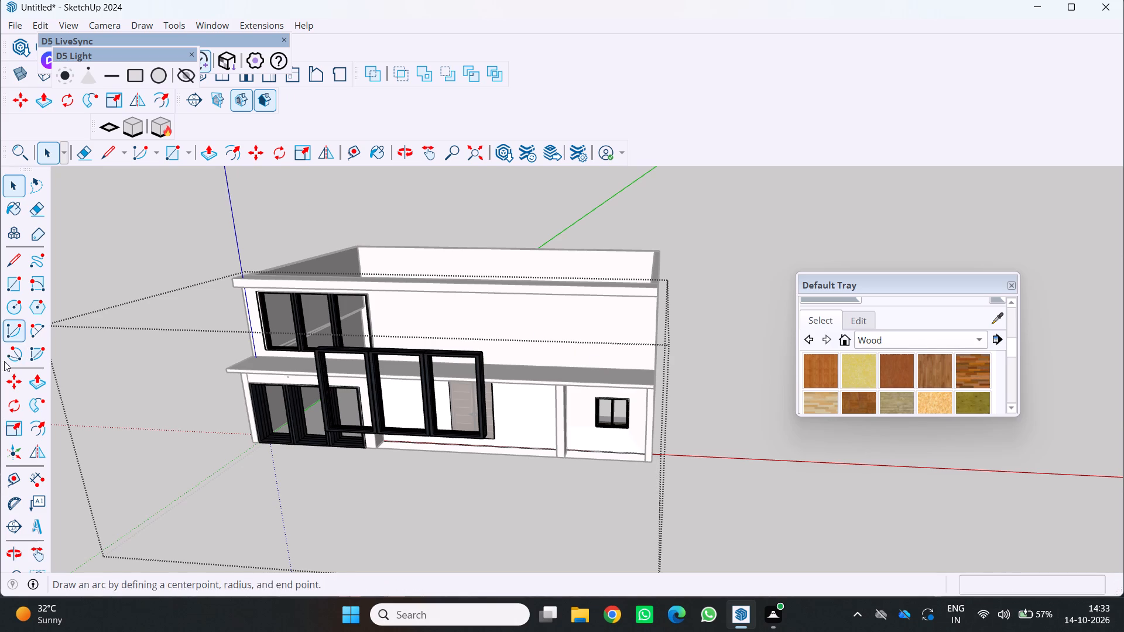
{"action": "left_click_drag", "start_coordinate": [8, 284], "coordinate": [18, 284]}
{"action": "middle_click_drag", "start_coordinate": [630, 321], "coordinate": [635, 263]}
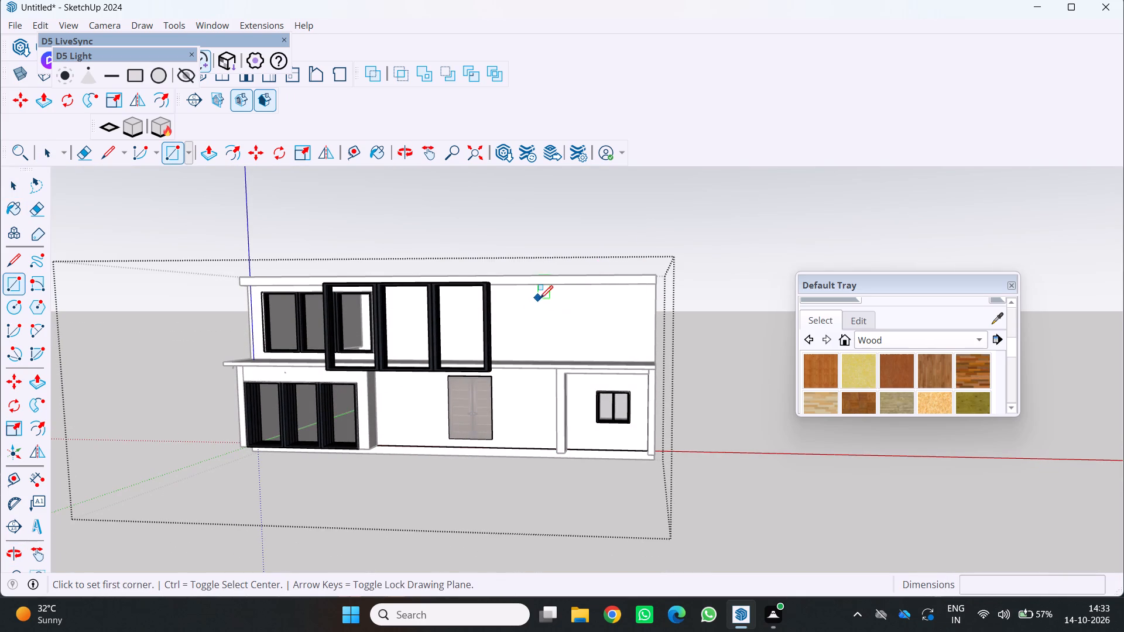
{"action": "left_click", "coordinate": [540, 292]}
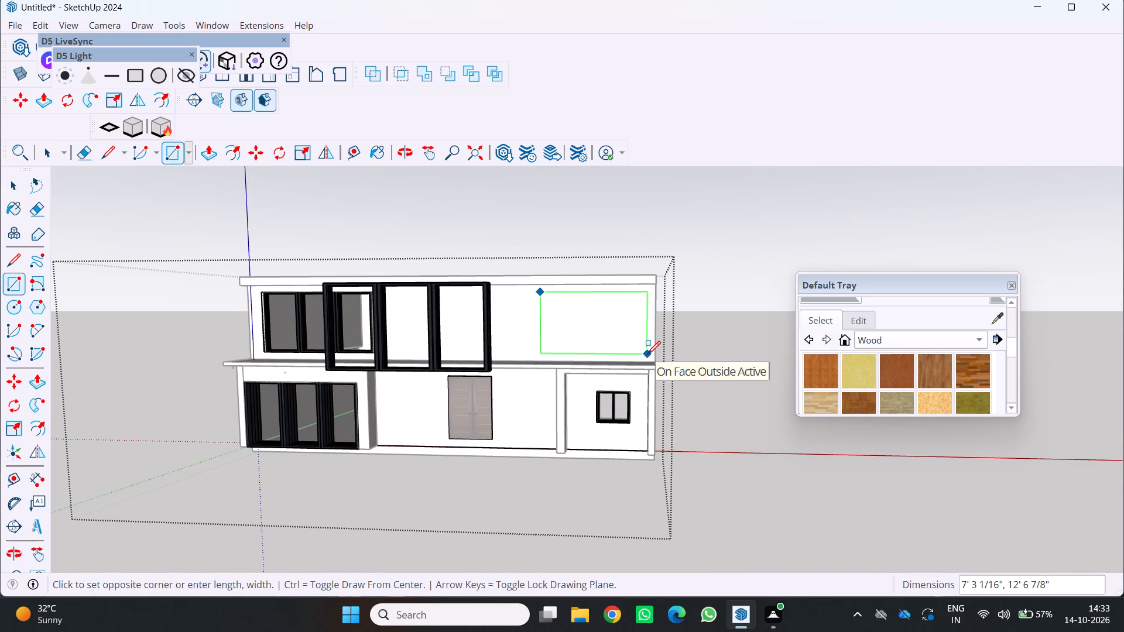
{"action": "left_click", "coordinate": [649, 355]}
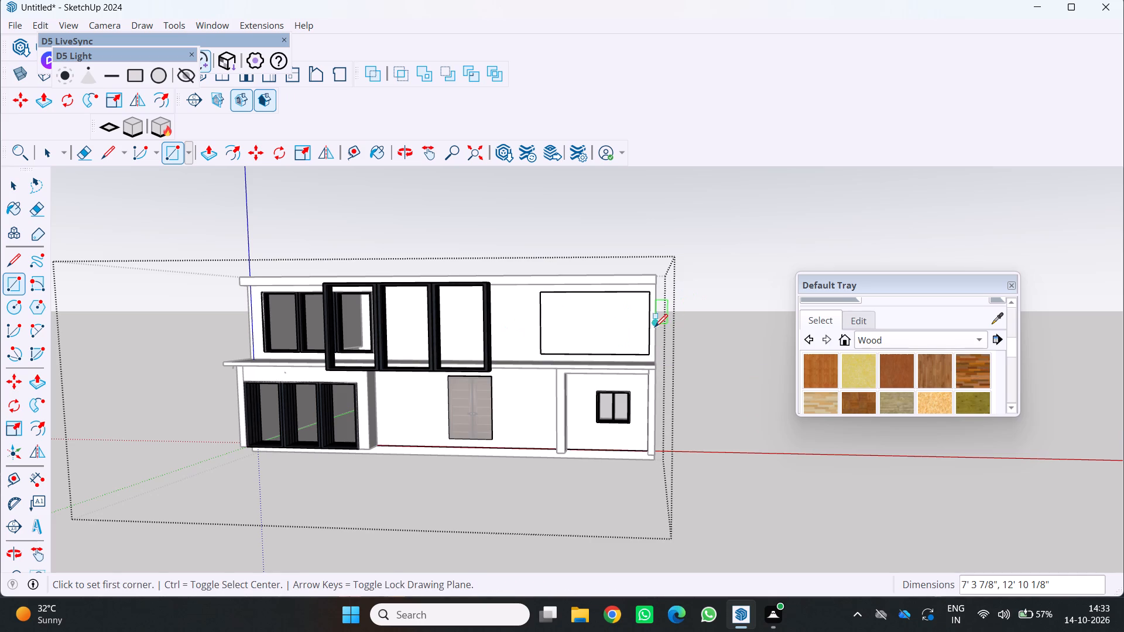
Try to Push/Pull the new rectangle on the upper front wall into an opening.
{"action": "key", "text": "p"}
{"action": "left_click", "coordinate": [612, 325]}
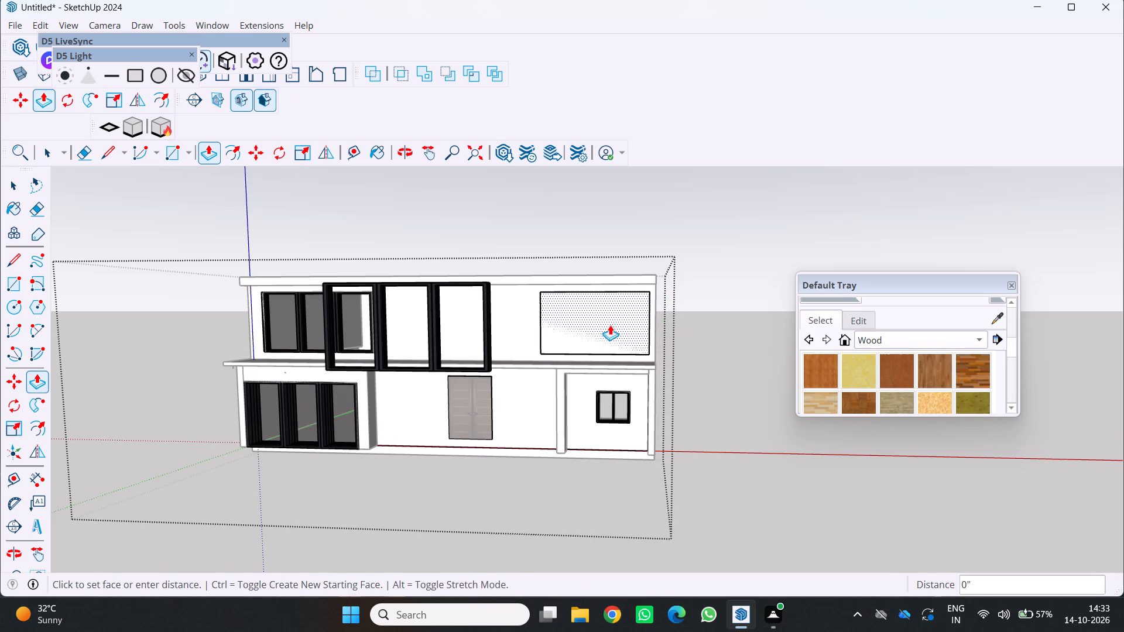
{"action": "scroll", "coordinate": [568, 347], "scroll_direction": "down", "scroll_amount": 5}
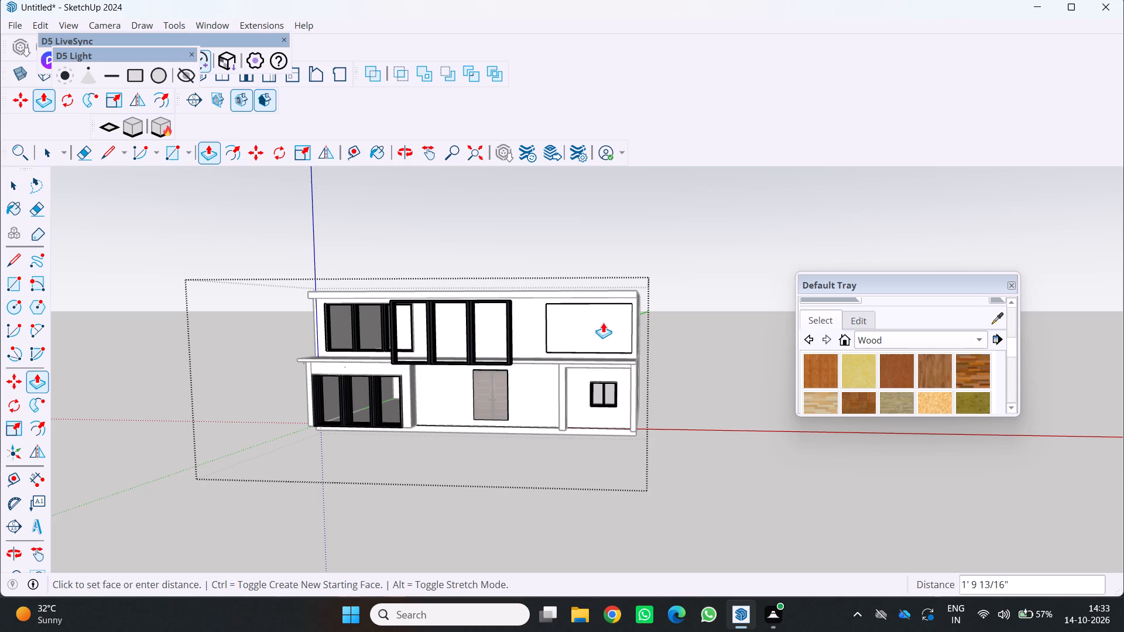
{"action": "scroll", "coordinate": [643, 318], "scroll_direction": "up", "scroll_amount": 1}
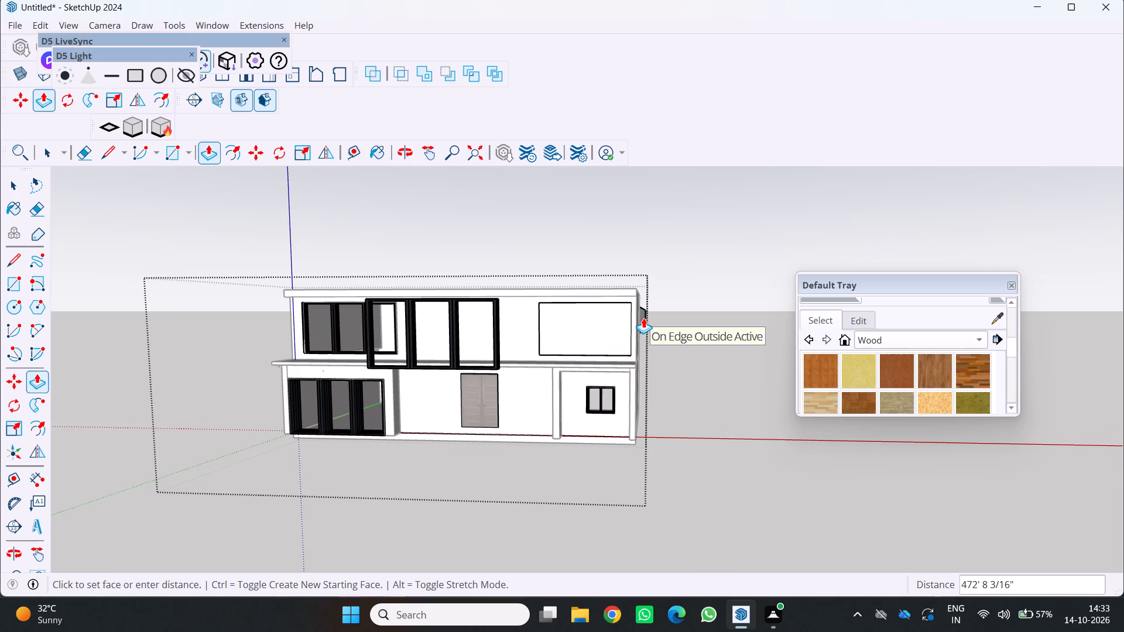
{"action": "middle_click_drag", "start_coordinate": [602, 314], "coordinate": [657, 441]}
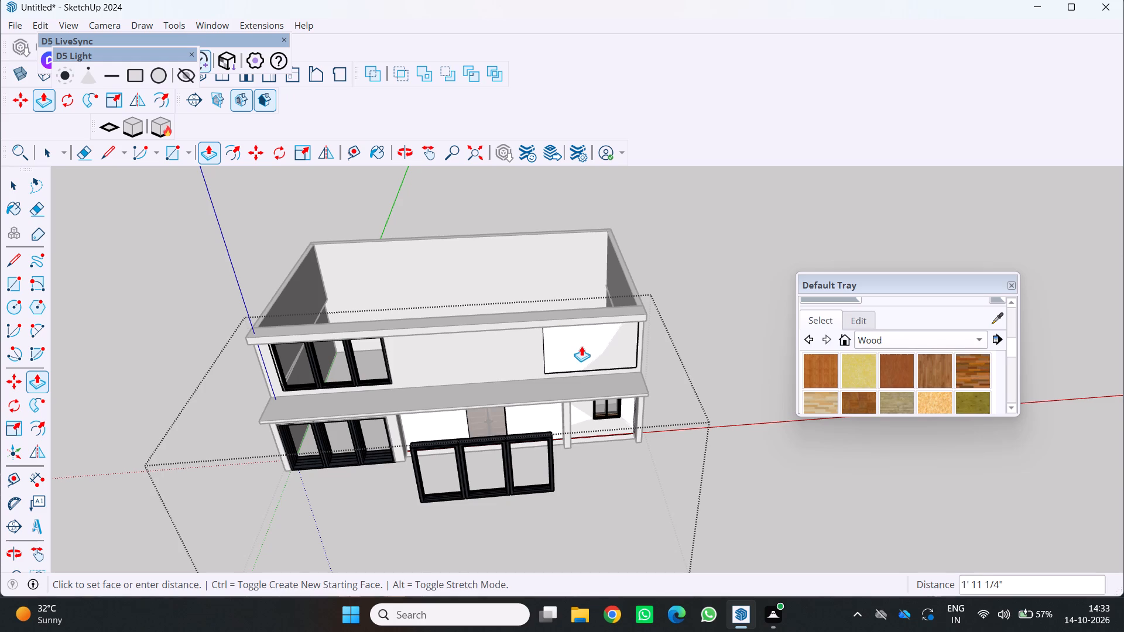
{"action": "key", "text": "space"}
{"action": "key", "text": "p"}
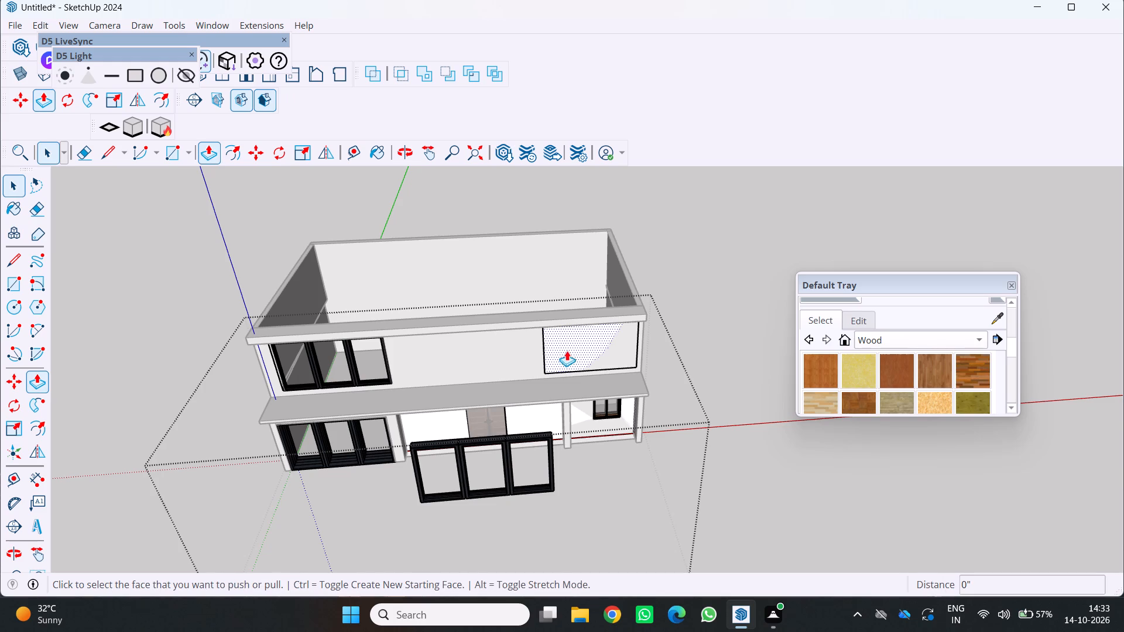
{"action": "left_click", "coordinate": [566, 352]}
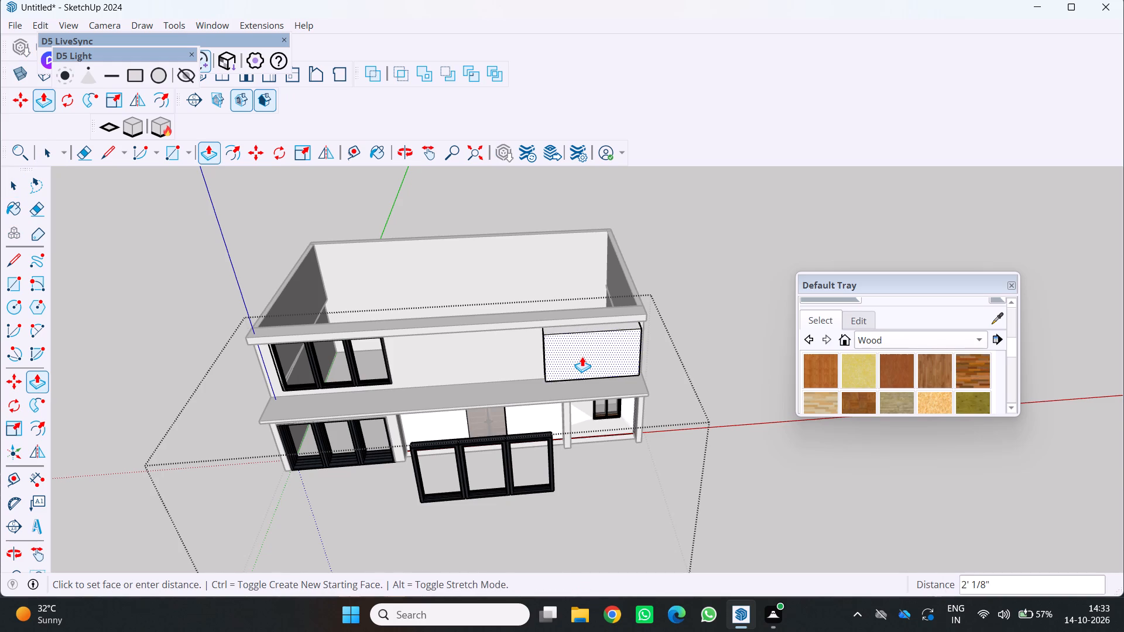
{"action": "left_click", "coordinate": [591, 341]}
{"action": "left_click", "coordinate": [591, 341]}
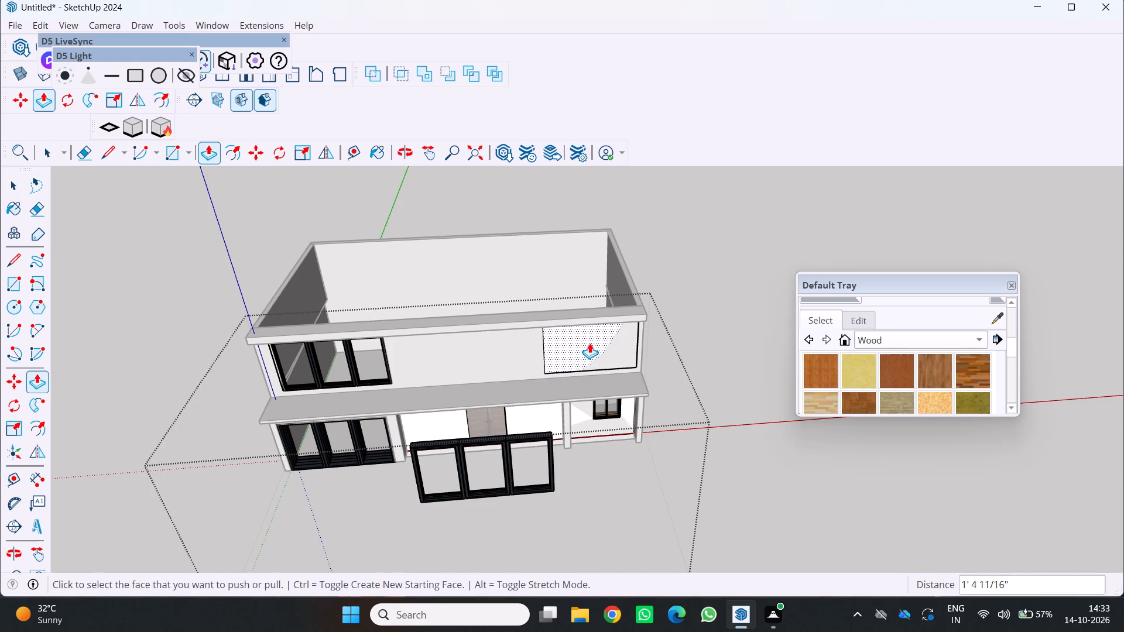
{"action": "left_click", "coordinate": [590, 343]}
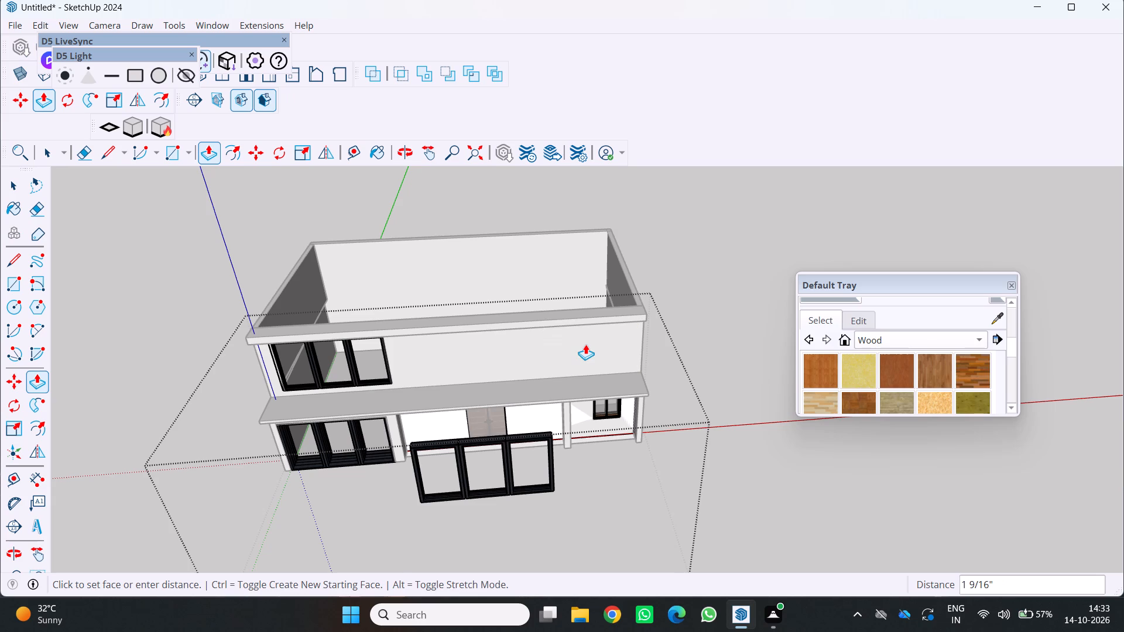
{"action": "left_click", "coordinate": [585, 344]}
Draw a rectangle about 6' 3" by 11' 8" on the upper front wall, above the small window.
{"action": "middle_click_drag", "start_coordinate": [577, 376], "coordinate": [520, 235]}
{"action": "scroll", "coordinate": [553, 410], "scroll_direction": "down", "scroll_amount": 3}
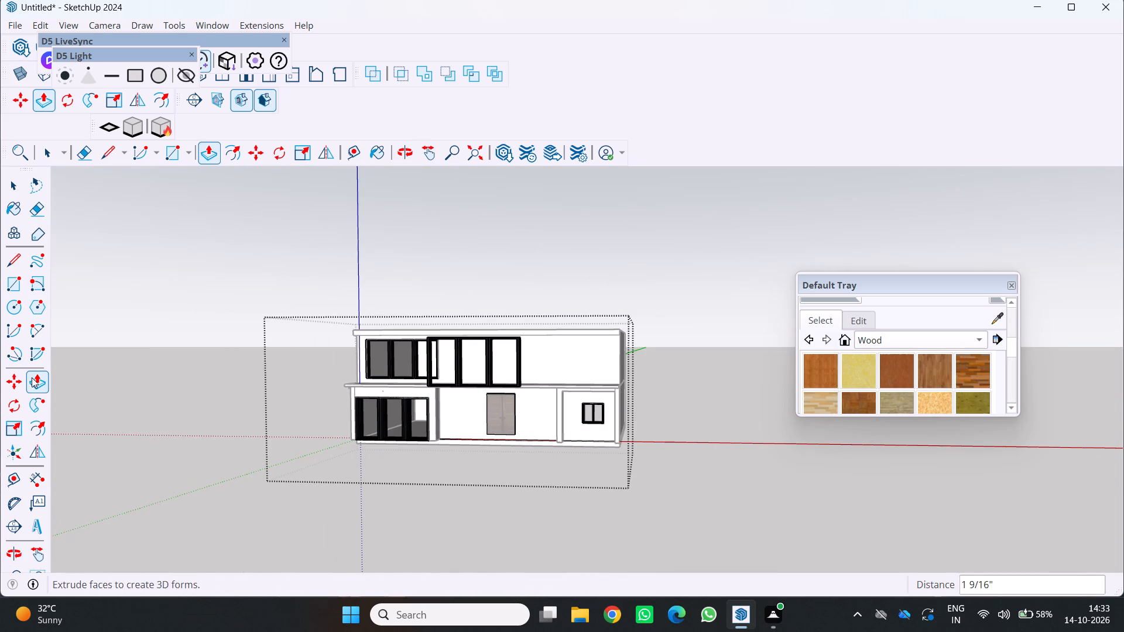
{"action": "left_click_drag", "start_coordinate": [9, 287], "coordinate": [43, 311]}
{"action": "scroll", "coordinate": [516, 382], "scroll_direction": "up", "scroll_amount": 2}
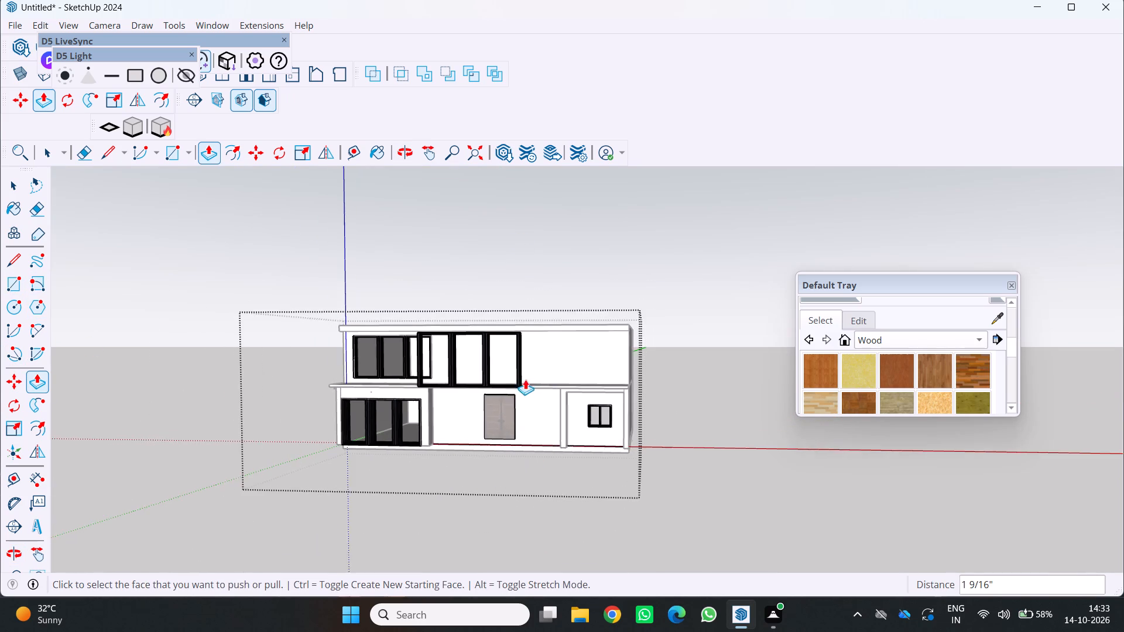
{"action": "key", "text": "r"}
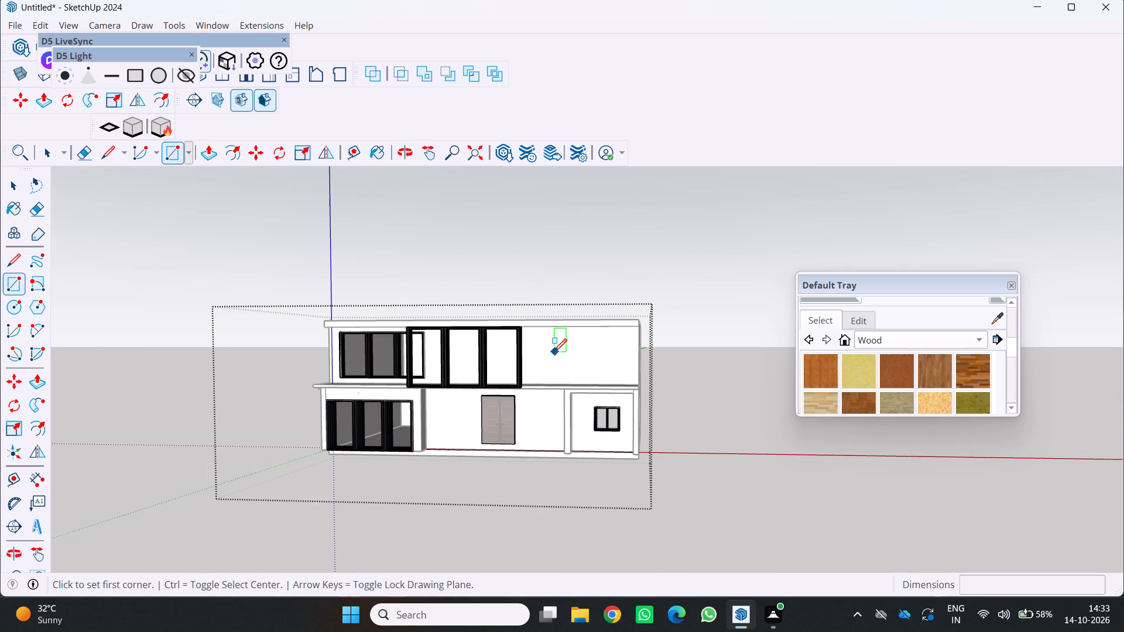
{"action": "left_click", "coordinate": [554, 336]}
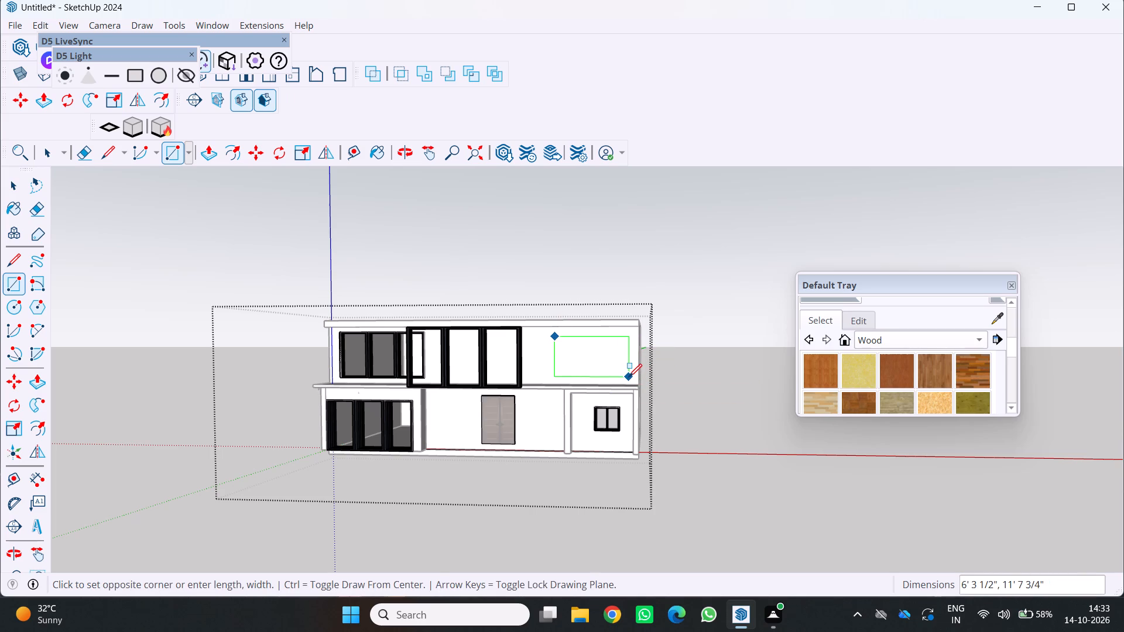
{"action": "left_click", "coordinate": [630, 377]}
Push/Pull the new rectangle about 46' back through the house, past the rear wall.
{"action": "key", "text": "p"}
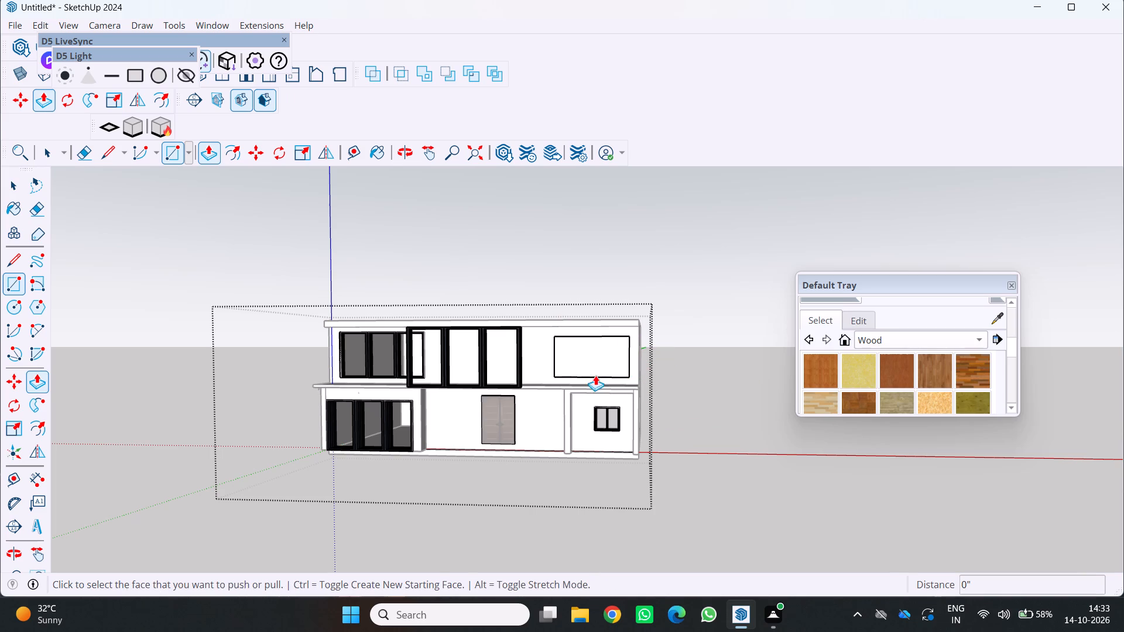
{"action": "left_click", "coordinate": [591, 364]}
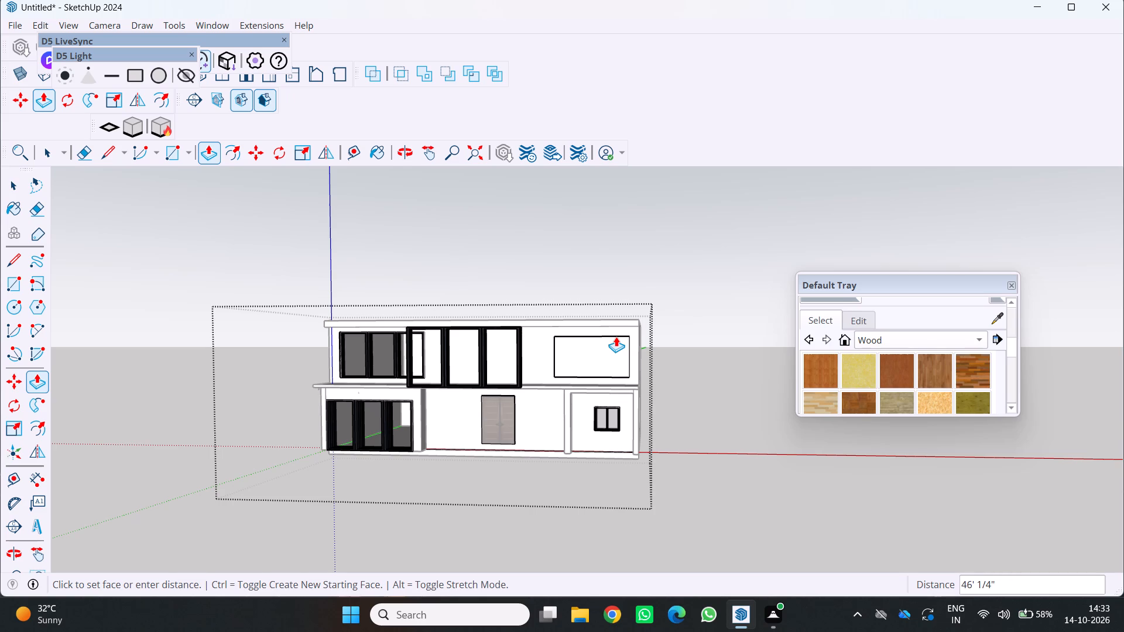
{"action": "left_click", "coordinate": [616, 336]}
Push/Pull the front face of the resulting box by 1' 6".
{"action": "left_click", "coordinate": [612, 344]}
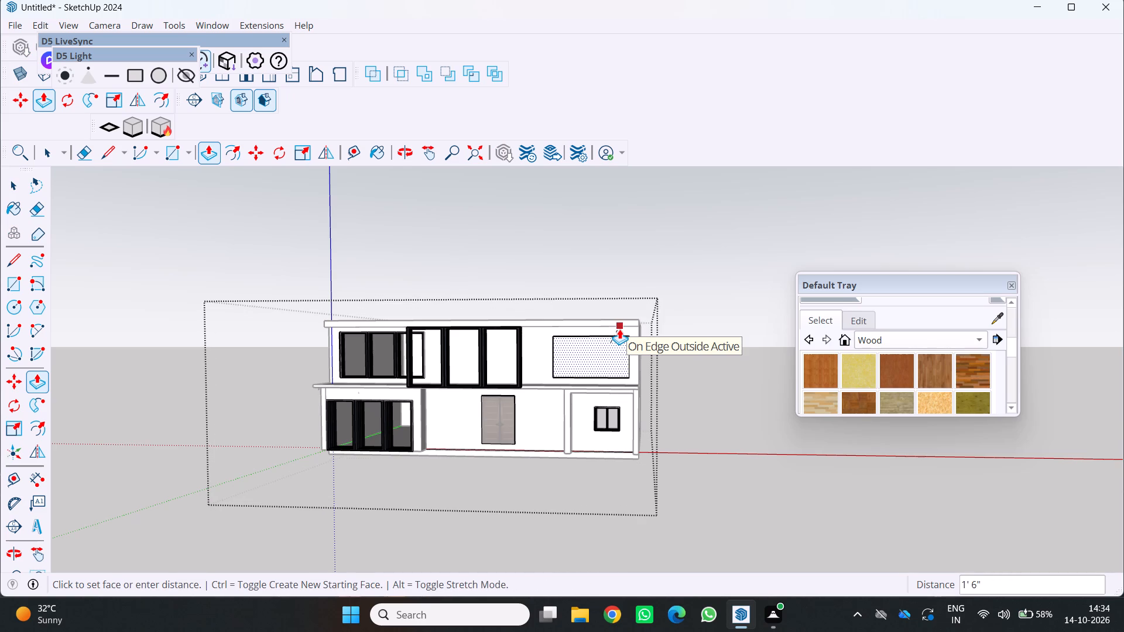
{"action": "left_click", "coordinate": [619, 329]}
Push/Pull the box's front face again, finishing it close to the upper front wall.
{"action": "middle_click_drag", "start_coordinate": [620, 329], "coordinate": [628, 399]}
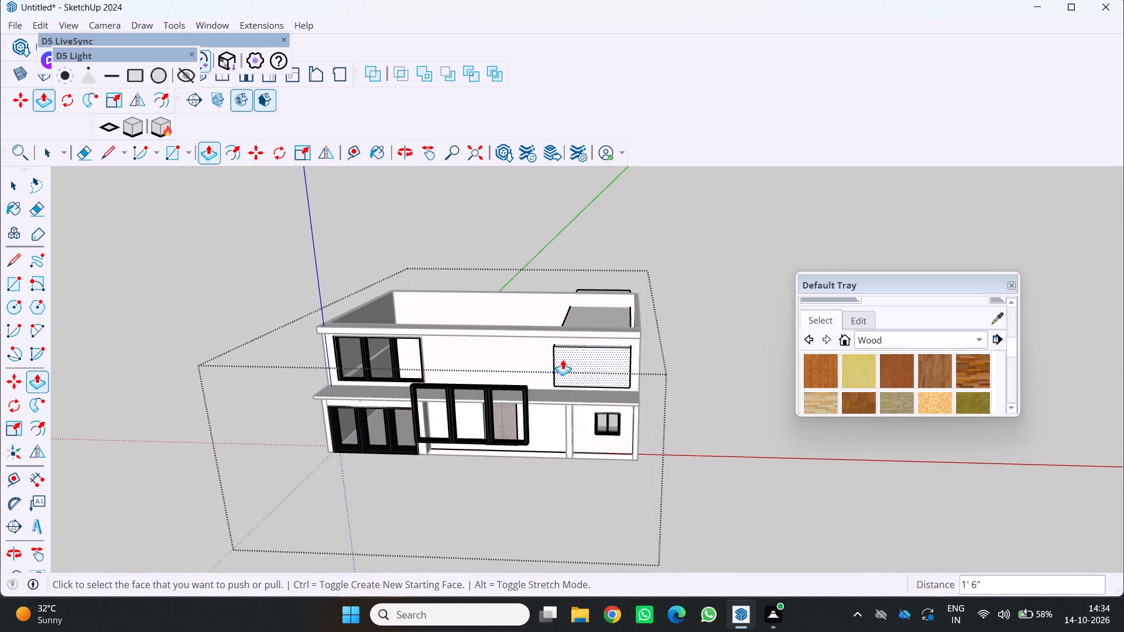
{"action": "scroll", "coordinate": [562, 356], "scroll_direction": "up", "scroll_amount": 2}
{"action": "left_click", "coordinate": [589, 362]}
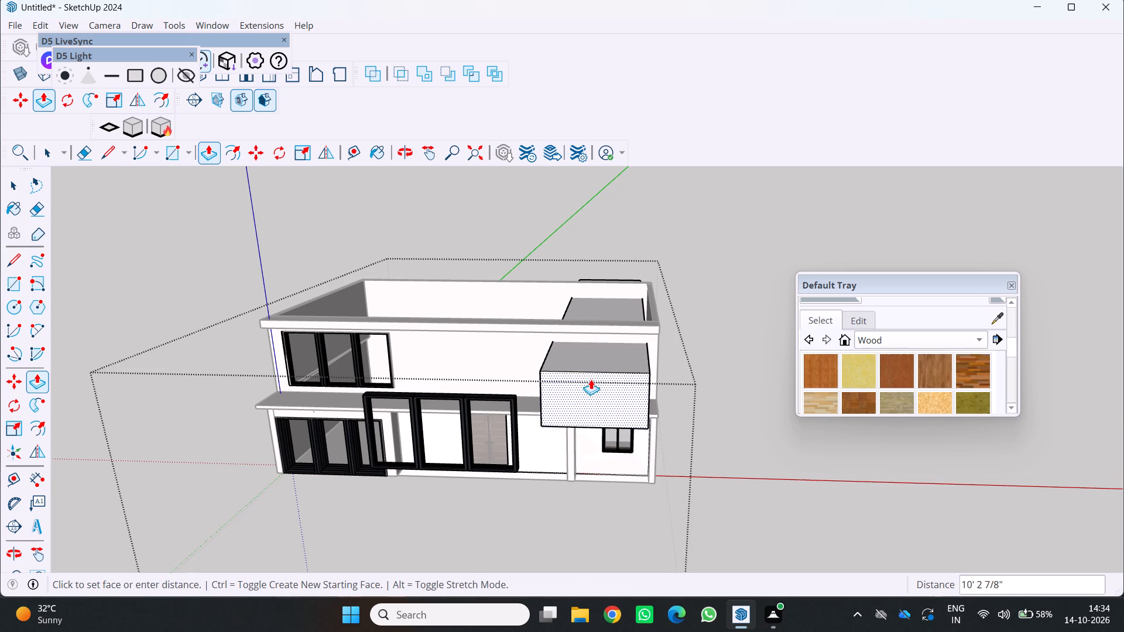
{"action": "left_click", "coordinate": [599, 361]}
{"action": "key", "text": "space"}
{"action": "middle_click_drag", "start_coordinate": [581, 351], "coordinate": [650, 449]}
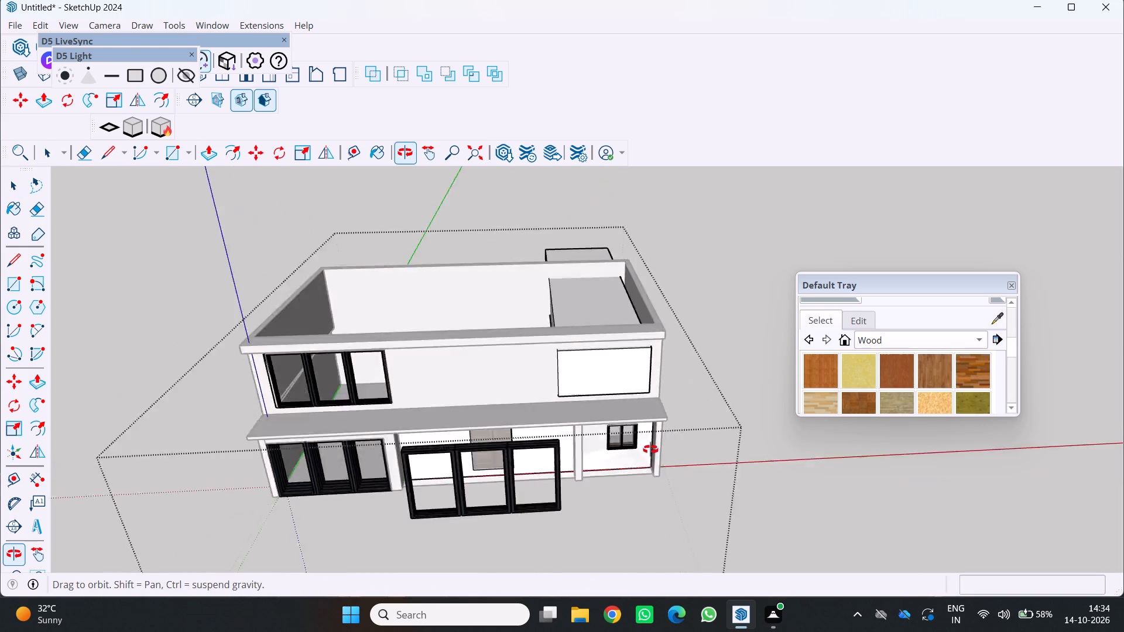
Erase the long edges of the box running back through the upper level's interior.
{"action": "middle_click_drag", "start_coordinate": [650, 449], "coordinate": [734, 555]}
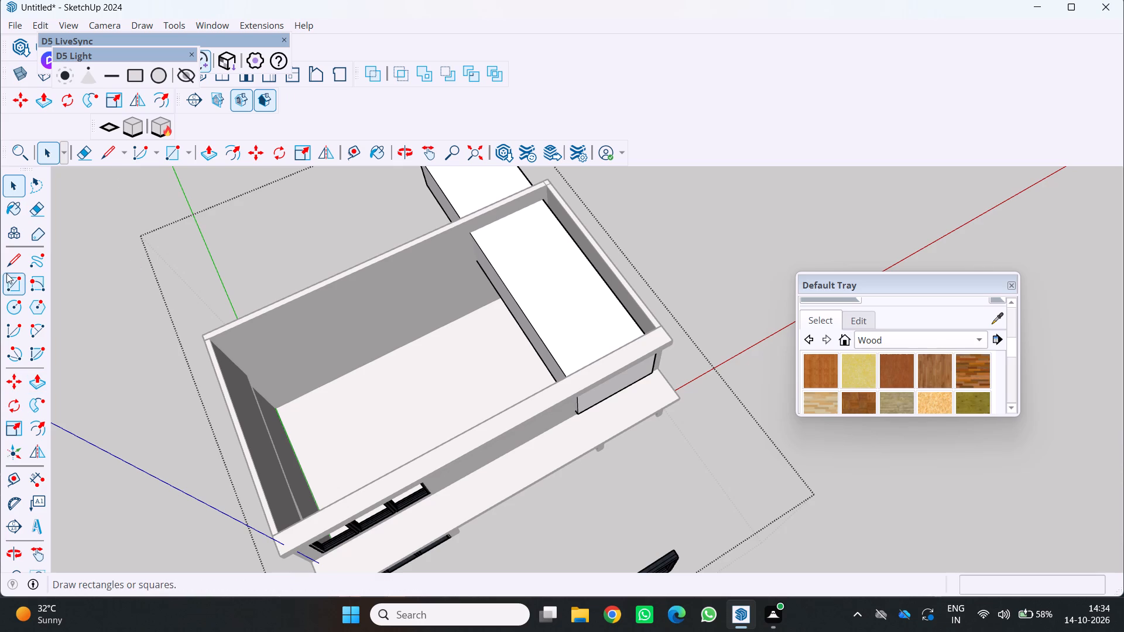
{"action": "left_click", "coordinate": [32, 205]}
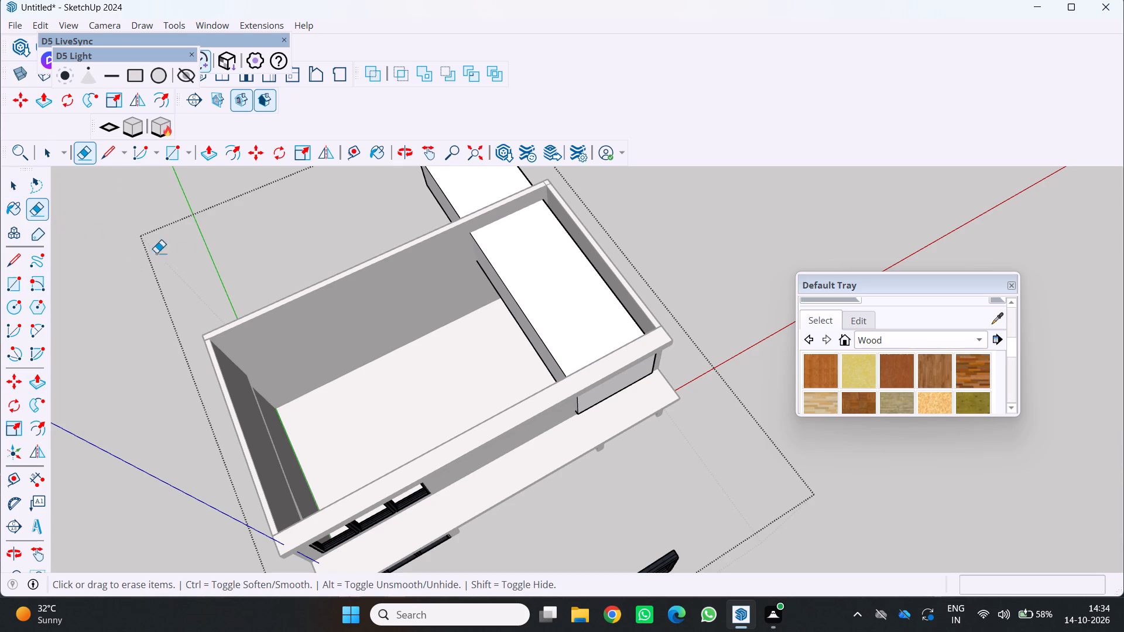
{"action": "left_click", "coordinate": [539, 332]}
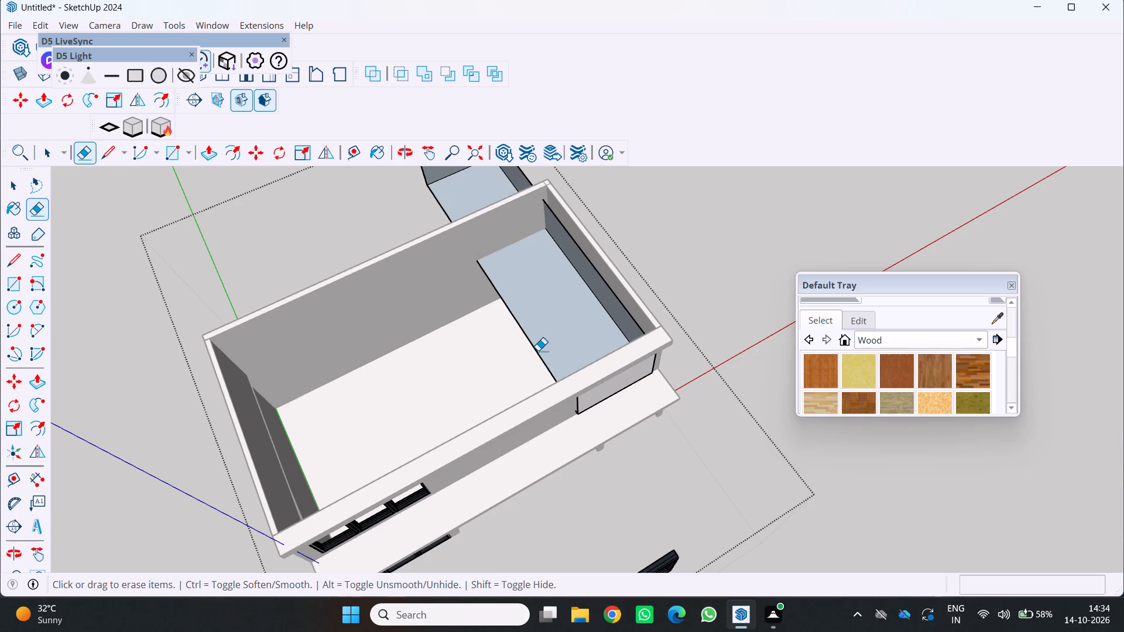
{"action": "left_click", "coordinate": [536, 350]}
{"action": "scroll", "coordinate": [571, 328], "scroll_direction": "up", "scroll_amount": 3}
{"action": "scroll", "coordinate": [618, 300], "scroll_direction": "up", "scroll_amount": 3}
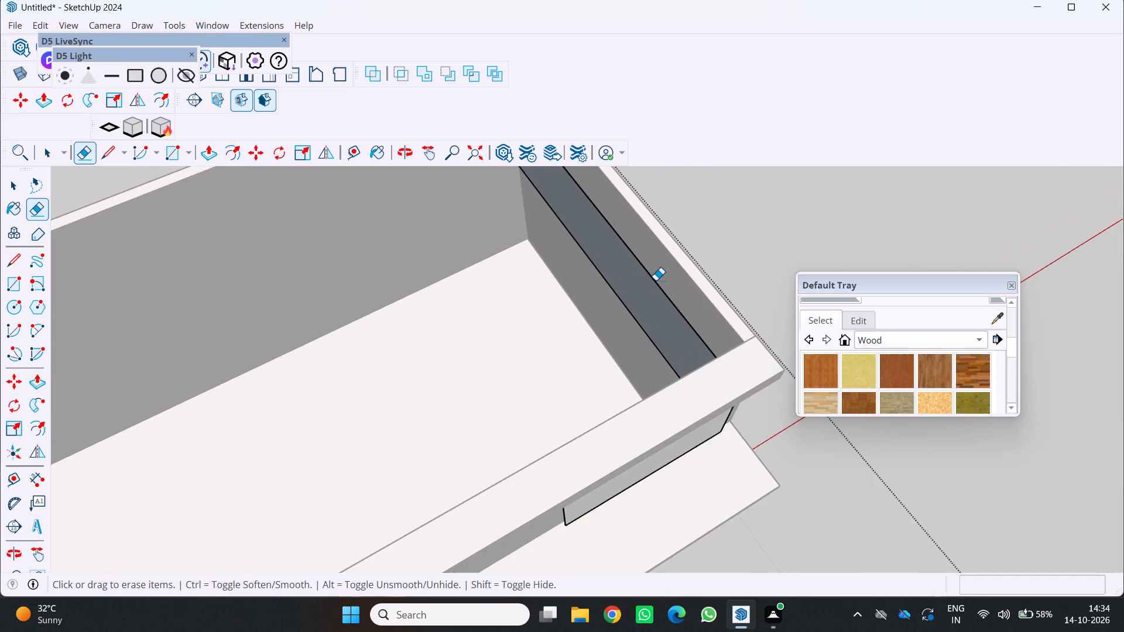
{"action": "scroll", "coordinate": [658, 276], "scroll_direction": "up", "scroll_amount": 2}
{"action": "left_click", "coordinate": [648, 273]}
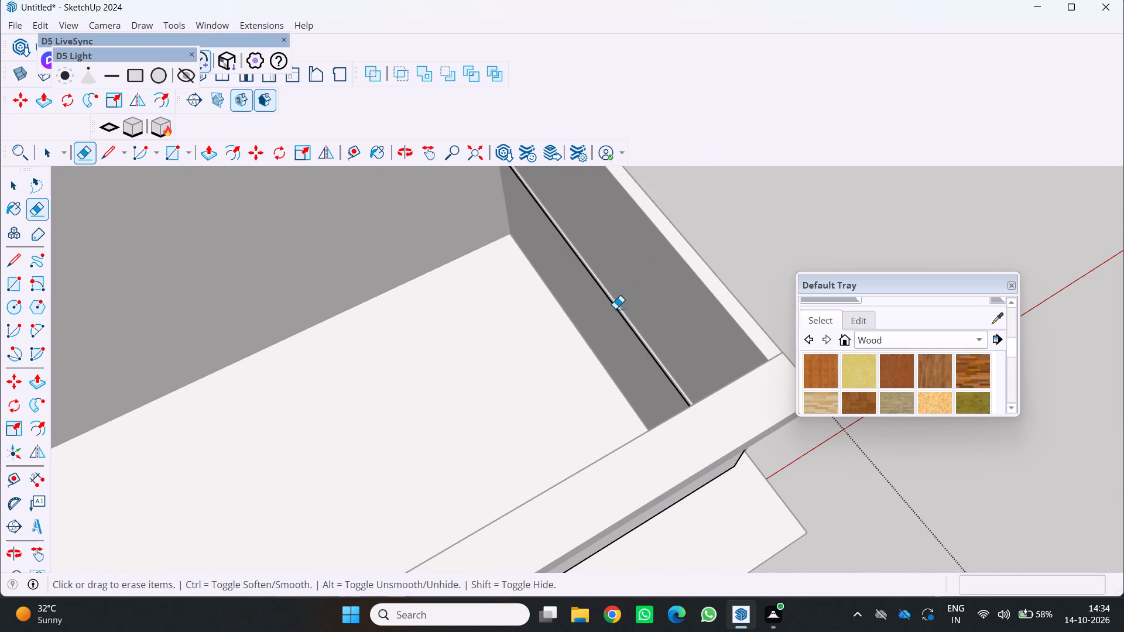
{"action": "scroll", "coordinate": [608, 312], "scroll_direction": "up", "scroll_amount": 8}
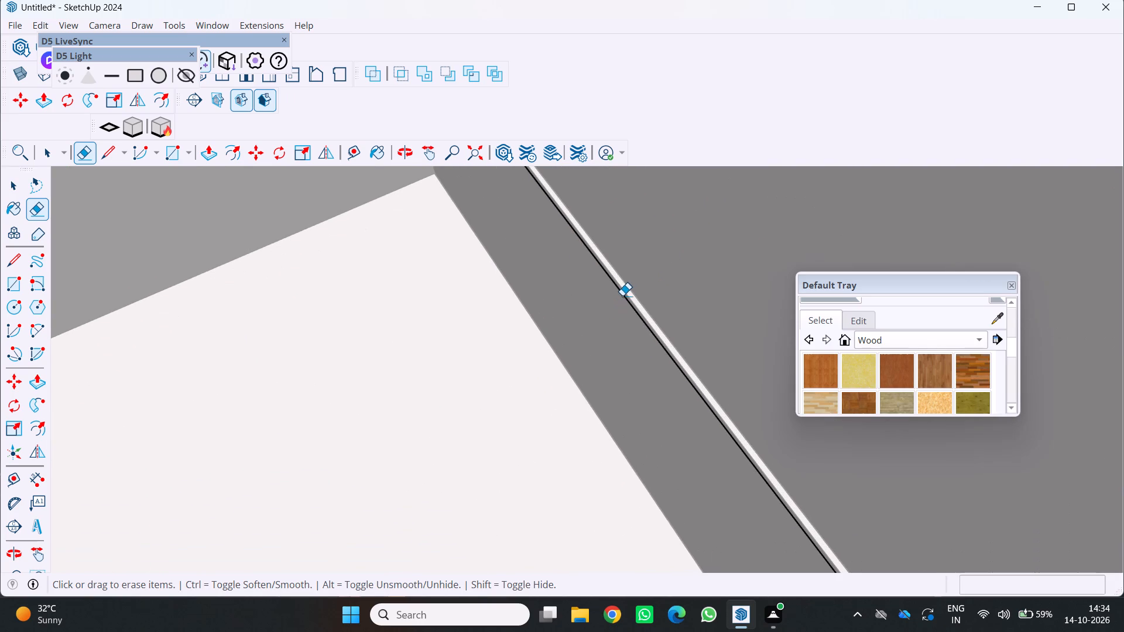
{"action": "scroll", "coordinate": [622, 296], "scroll_direction": "up", "scroll_amount": 11}
{"action": "left_click", "coordinate": [622, 286]}
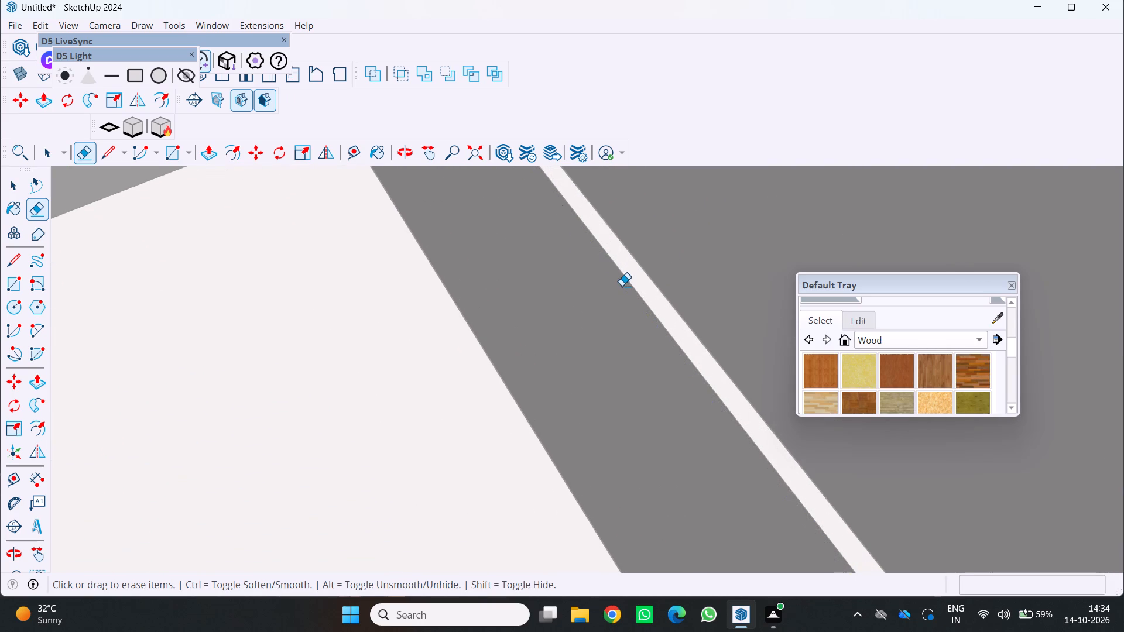
Erase the leftover edges of the box's rear end, standing behind the house's rear wall.
{"action": "scroll", "coordinate": [622, 286], "scroll_direction": "down", "scroll_amount": 20}
{"action": "scroll", "coordinate": [622, 286], "scroll_direction": "down", "scroll_amount": 4}
{"action": "middle_click_drag", "start_coordinate": [558, 349], "coordinate": [542, 334]}
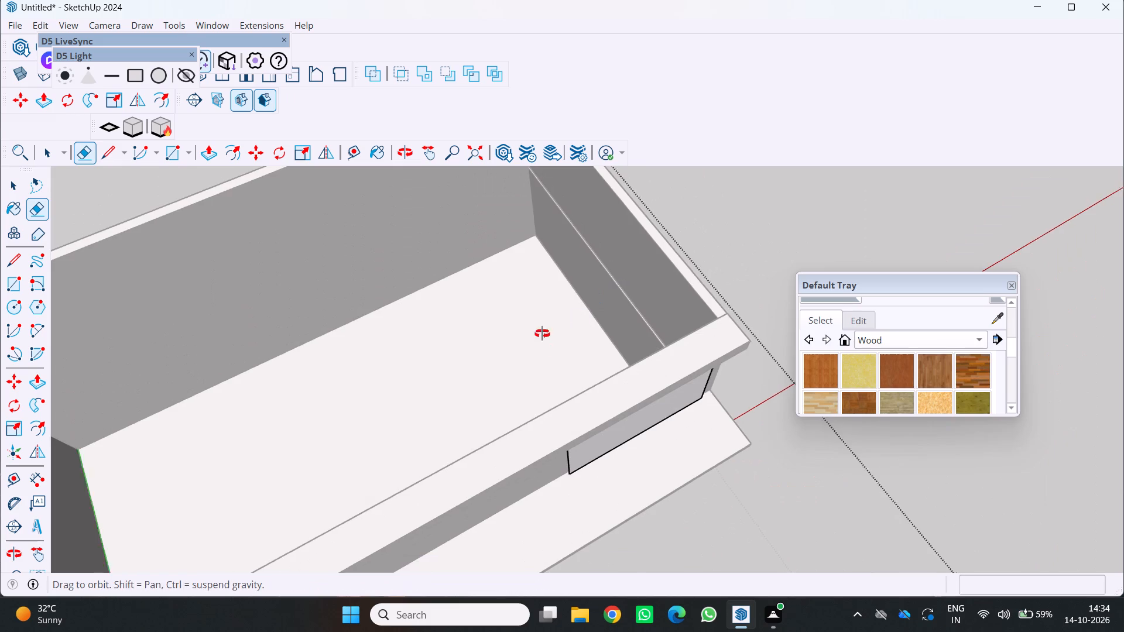
{"action": "middle_click_drag", "start_coordinate": [542, 334], "coordinate": [457, 199]}
{"action": "scroll", "coordinate": [401, 266], "scroll_direction": "down", "scroll_amount": 6}
{"action": "middle_click_drag", "start_coordinate": [430, 227], "coordinate": [527, 287]}
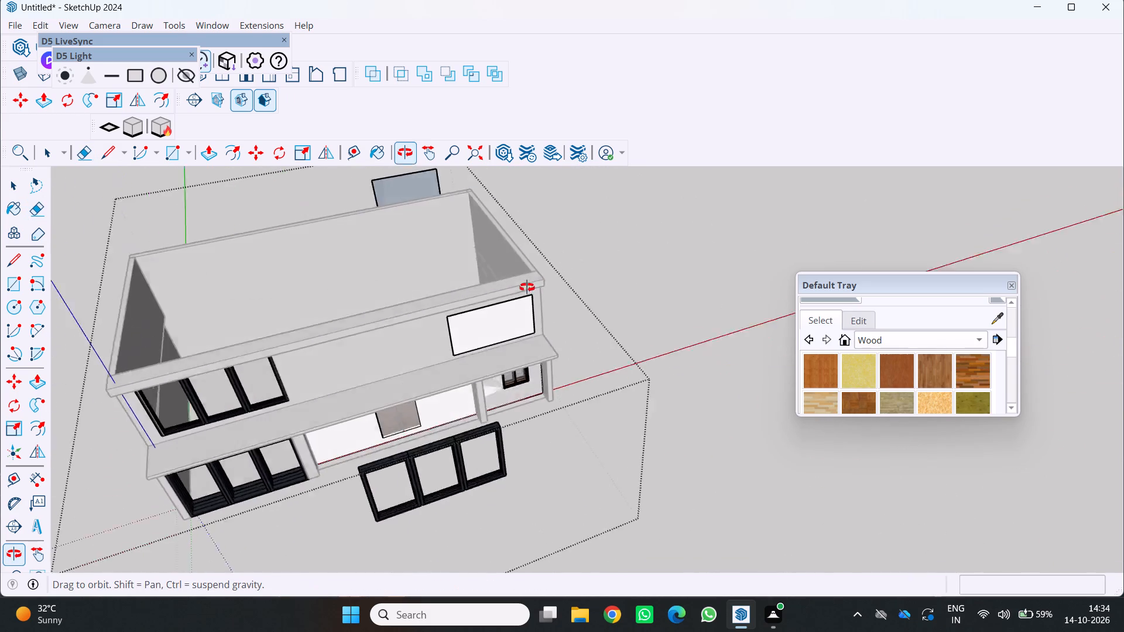
{"action": "middle_click_drag", "start_coordinate": [527, 287], "coordinate": [715, 284]}
{"action": "scroll", "coordinate": [143, 310], "scroll_direction": "up", "scroll_amount": 2}
{"action": "left_click", "coordinate": [194, 294]}
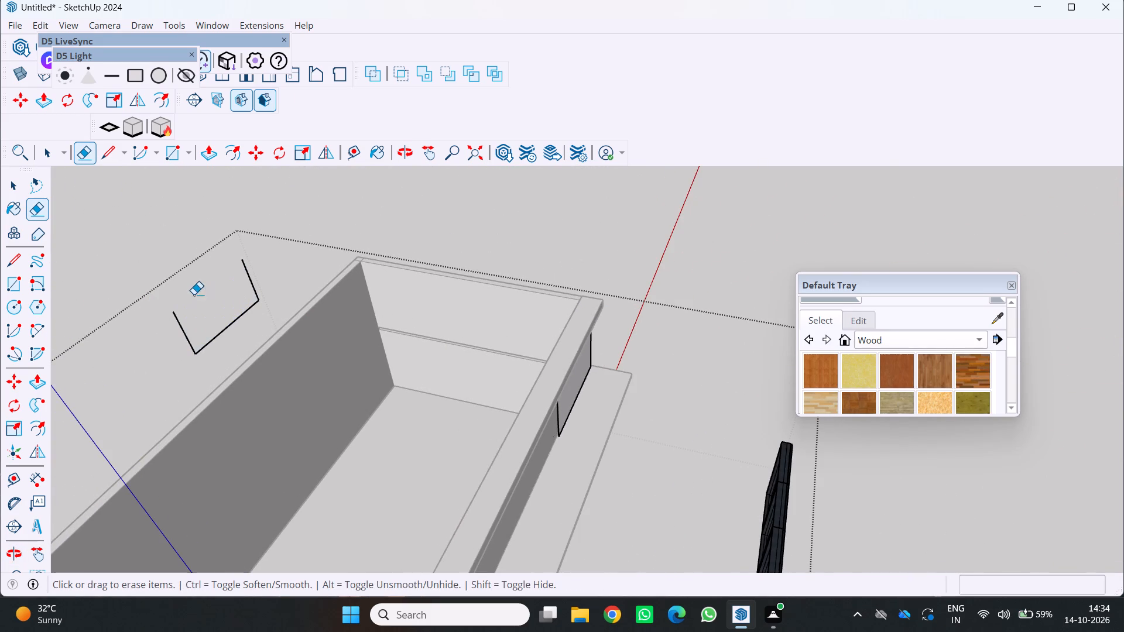
{"action": "left_click", "coordinate": [206, 343]}
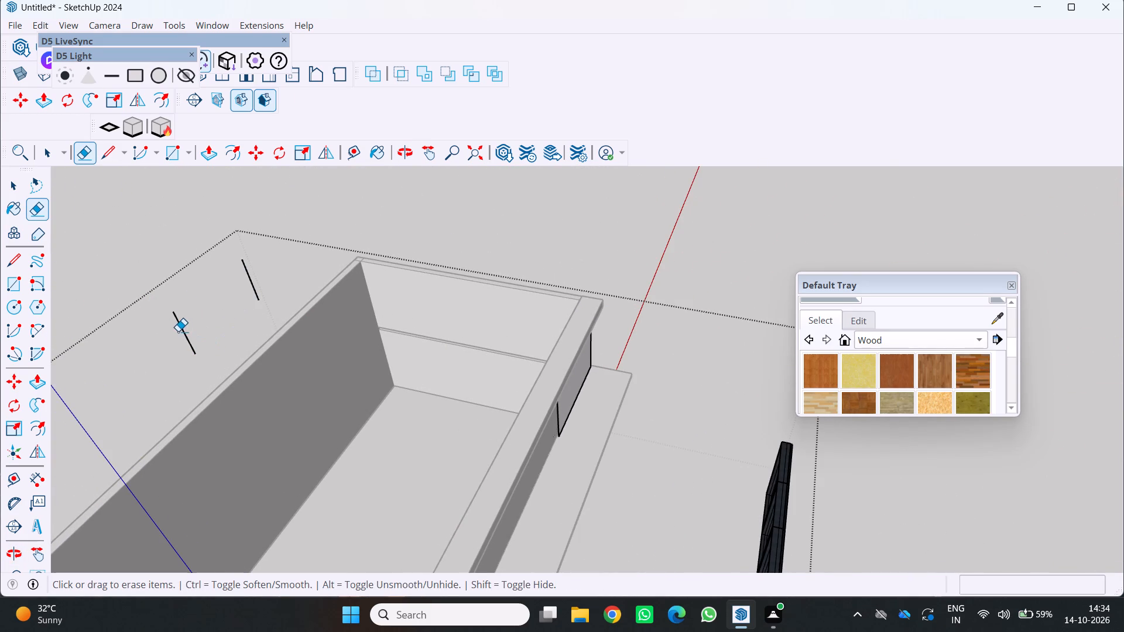
{"action": "left_click", "coordinate": [184, 332]}
{"action": "left_click", "coordinate": [246, 272]}
Push/Pull the rectangle on the upper front wall, finishing with a second pass of about 4".
{"action": "scroll", "coordinate": [246, 272], "scroll_direction": "down", "scroll_amount": 6}
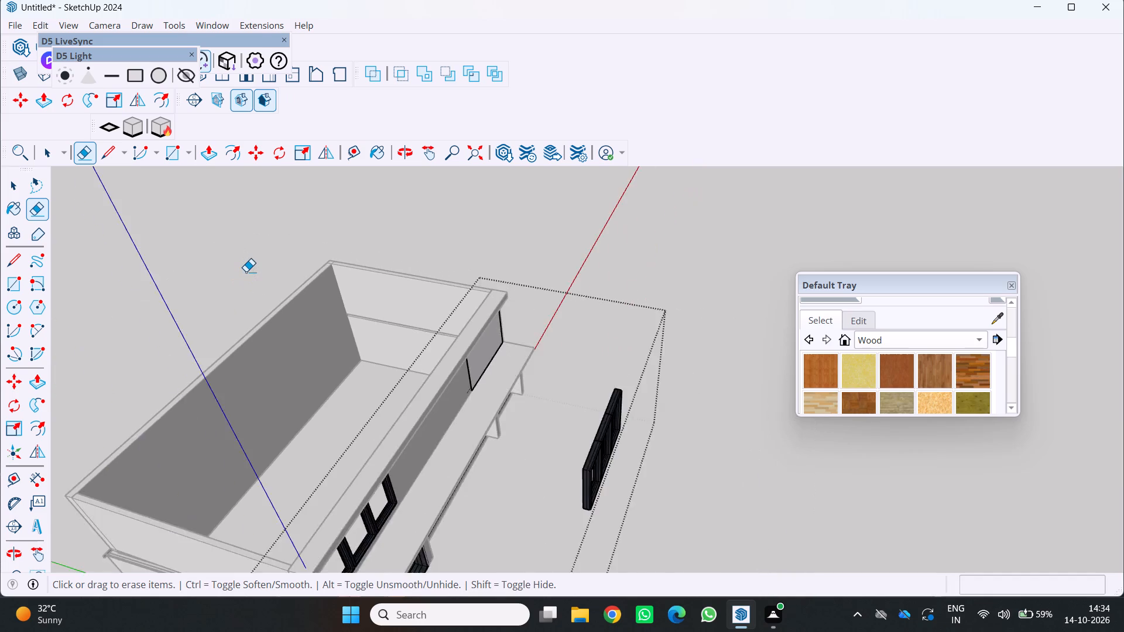
{"action": "scroll", "coordinate": [246, 272], "scroll_direction": "down", "scroll_amount": 6}
{"action": "middle_click_drag", "start_coordinate": [345, 357], "coordinate": [235, 336]}
{"action": "scroll", "coordinate": [446, 295], "scroll_direction": "up", "scroll_amount": 6}
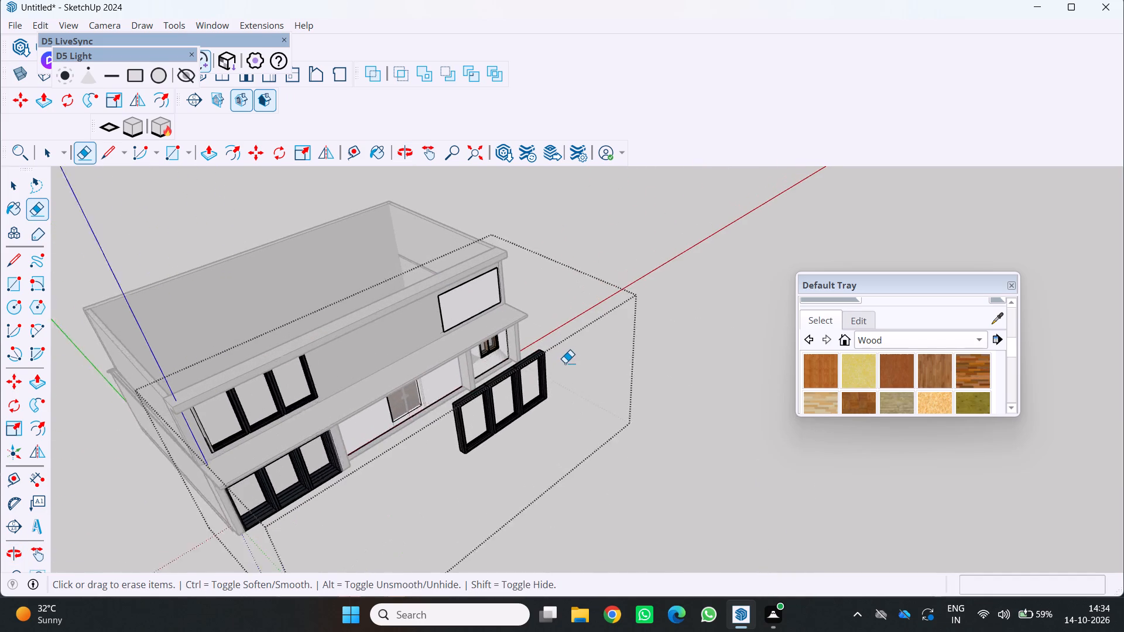
{"action": "key", "text": "p"}
{"action": "scroll", "coordinate": [491, 314], "scroll_direction": "up", "scroll_amount": 3}
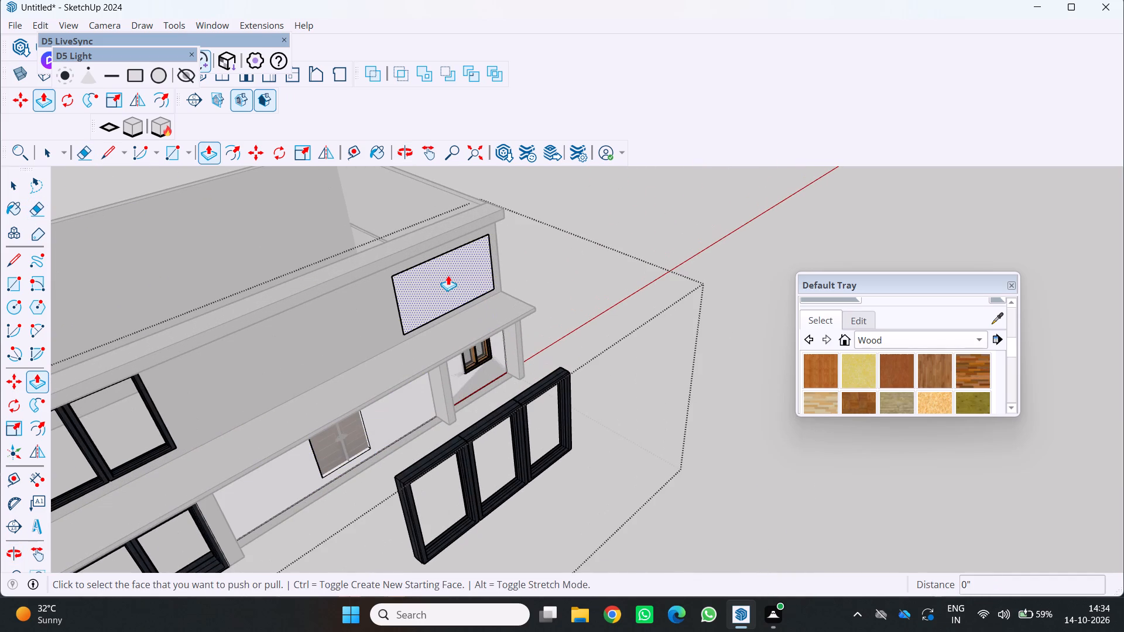
{"action": "left_click", "coordinate": [448, 275]}
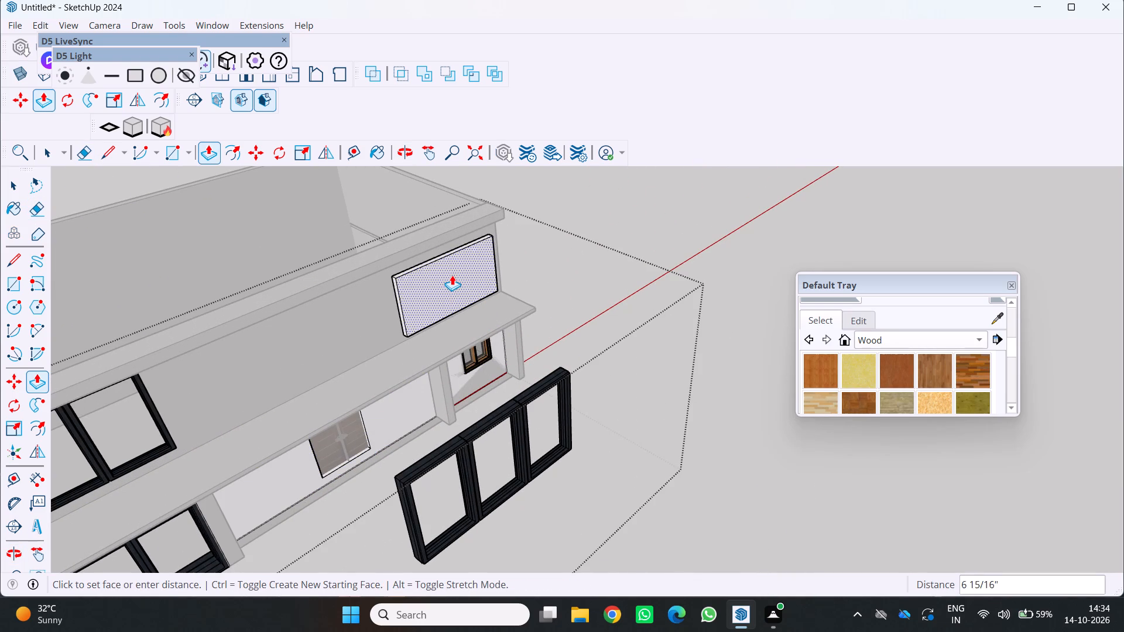
{"action": "scroll", "coordinate": [448, 274], "scroll_direction": "down", "scroll_amount": 3}
{"action": "middle_click_drag", "start_coordinate": [448, 274], "coordinate": [385, 236]}
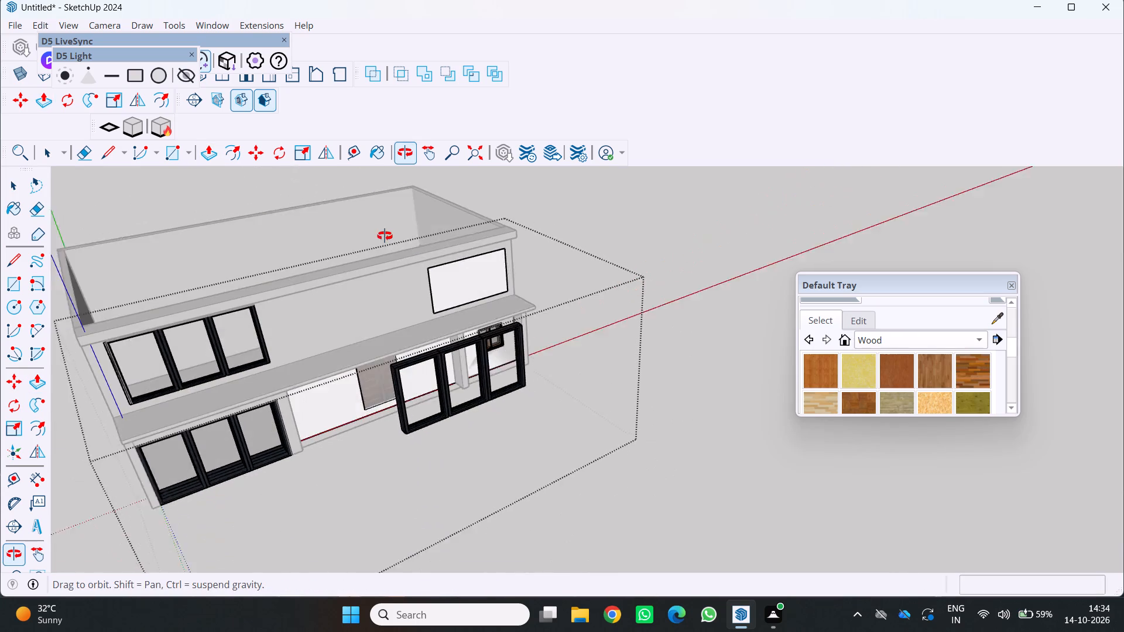
{"action": "middle_click_drag", "start_coordinate": [385, 236], "coordinate": [382, 235]}
{"action": "middle_click", "coordinate": [382, 234]}
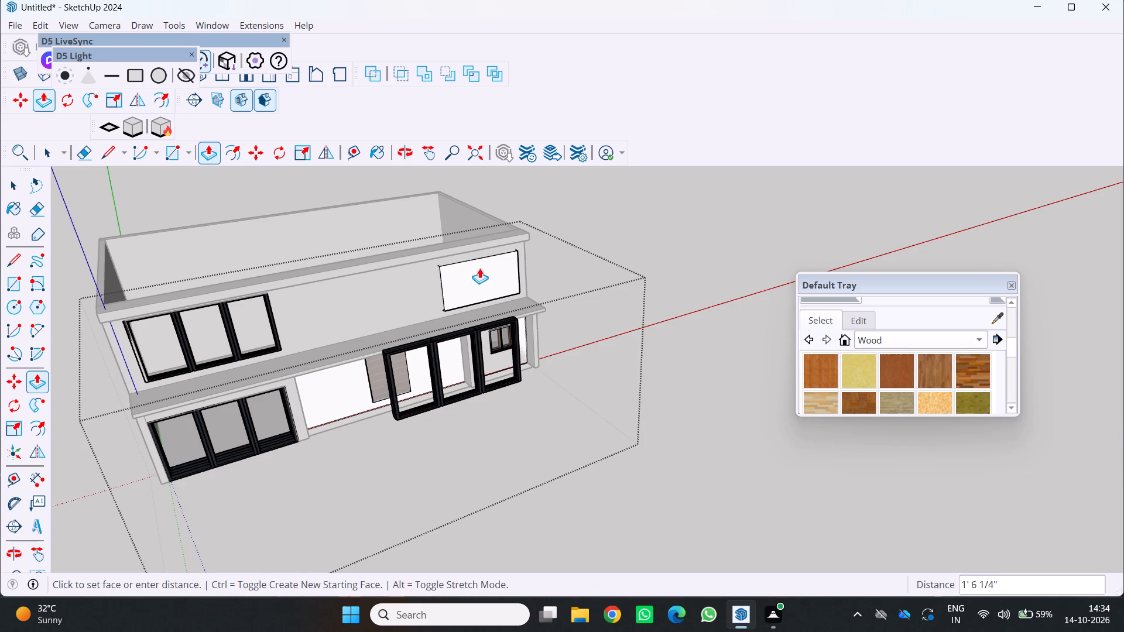
{"action": "left_click", "coordinate": [479, 268]}
{"action": "left_click", "coordinate": [472, 279]}
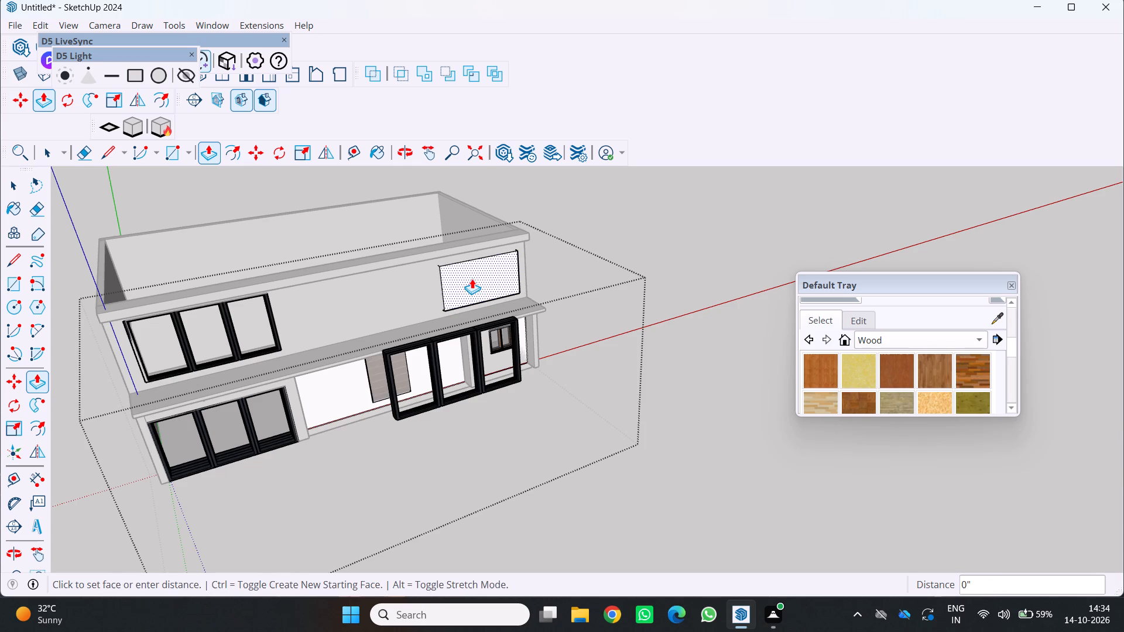
{"action": "left_click", "coordinate": [473, 274]}
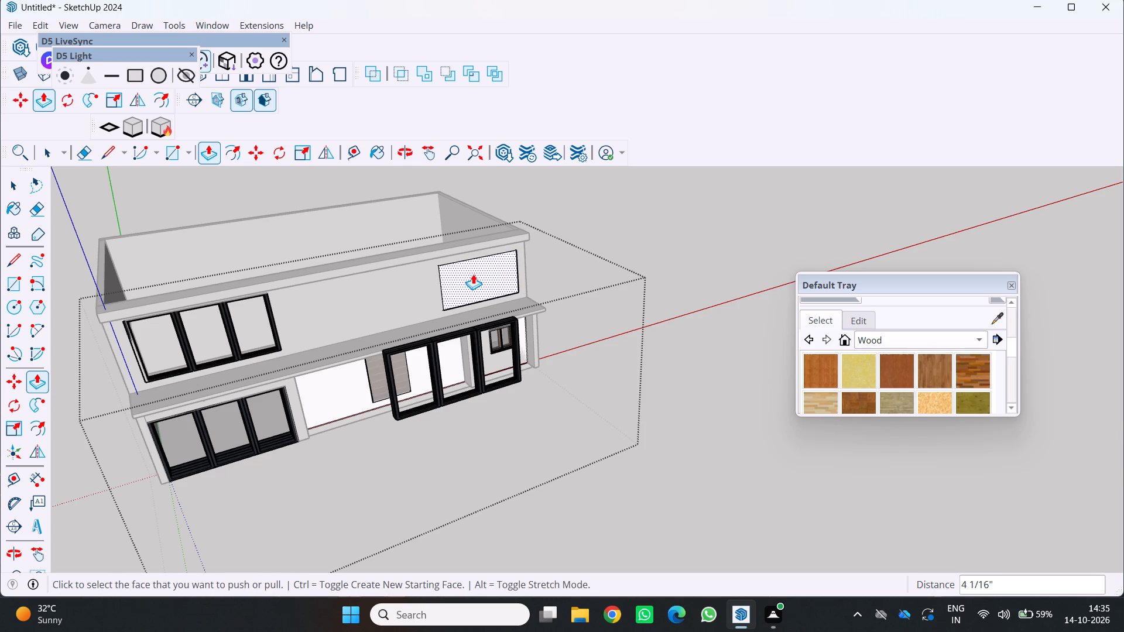
Delete the rectangle's face from the upper front wall, keeping its outline.
{"action": "left_click", "coordinate": [473, 274]}
{"action": "key", "text": "Delete"}
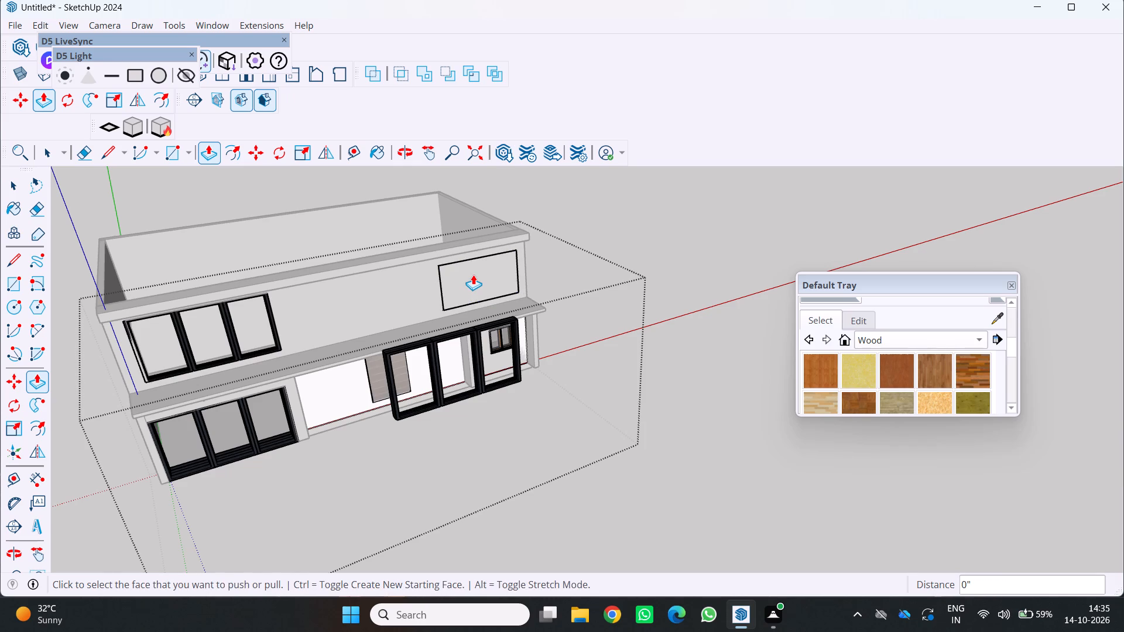
Push/Pull the face inside the rectangular outline above the small window by about 1 9/16".
{"action": "middle_click_drag", "start_coordinate": [472, 277], "coordinate": [371, 236]}
{"action": "middle_click", "coordinate": [369, 235]}
{"action": "scroll", "coordinate": [560, 338], "scroll_direction": "up", "scroll_amount": 5}
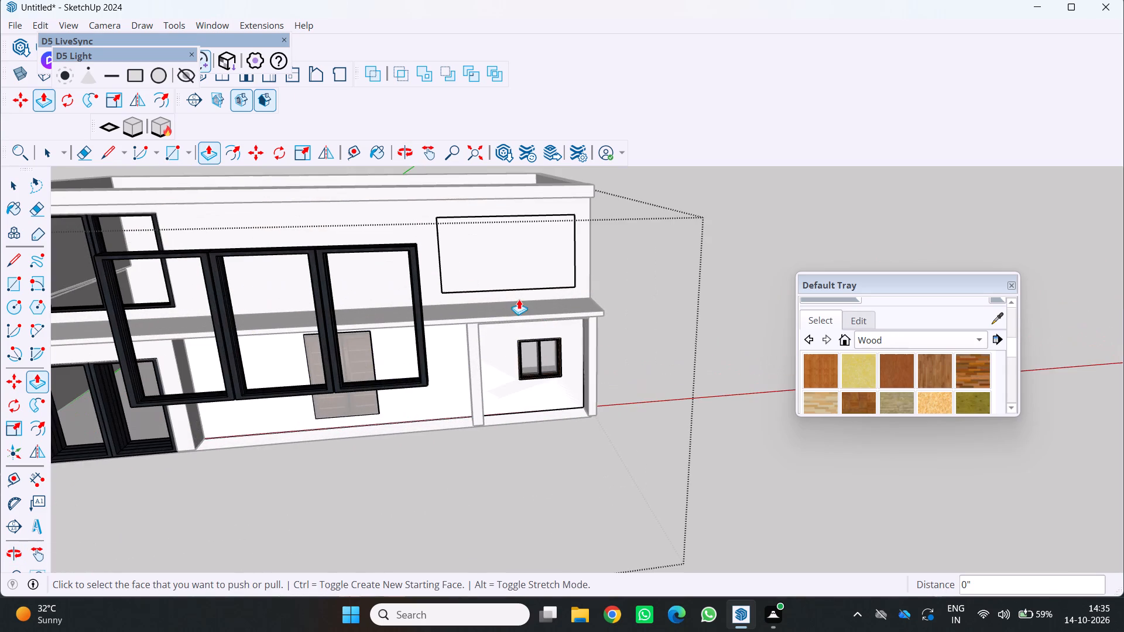
{"action": "key", "text": "p"}
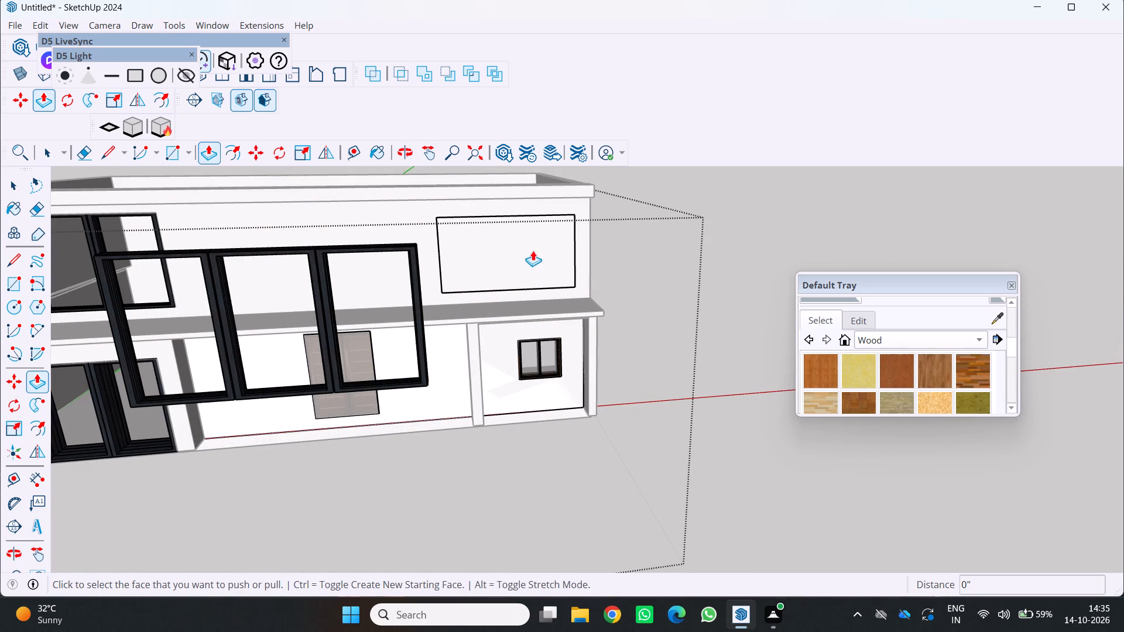
{"action": "left_click", "coordinate": [533, 250]}
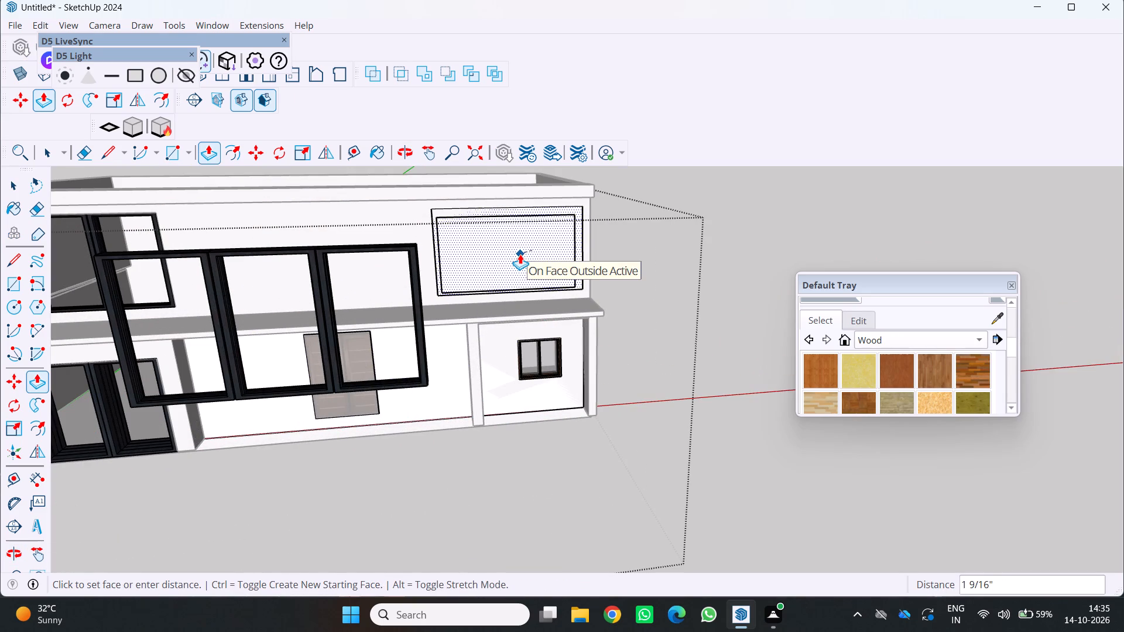
{"action": "left_click", "coordinate": [520, 254]}
Delete the front face of the shallow box on the upper front wall, keeping its edges.
{"action": "scroll", "coordinate": [484, 232], "scroll_direction": "up", "scroll_amount": 4}
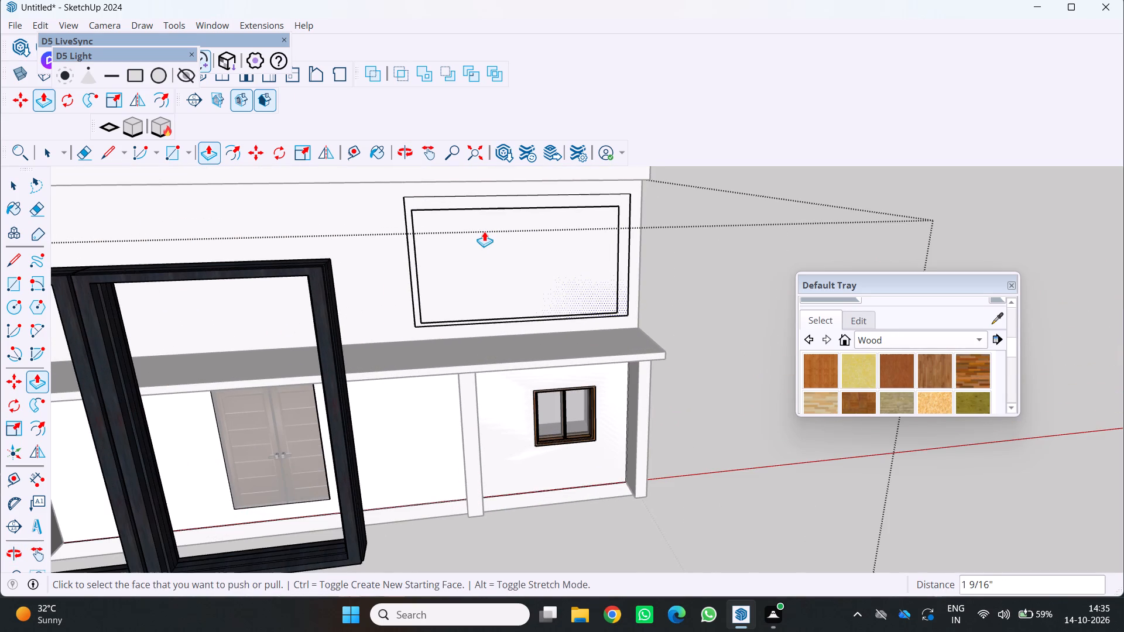
{"action": "key", "text": "p"}
{"action": "left_click", "coordinate": [495, 259]}
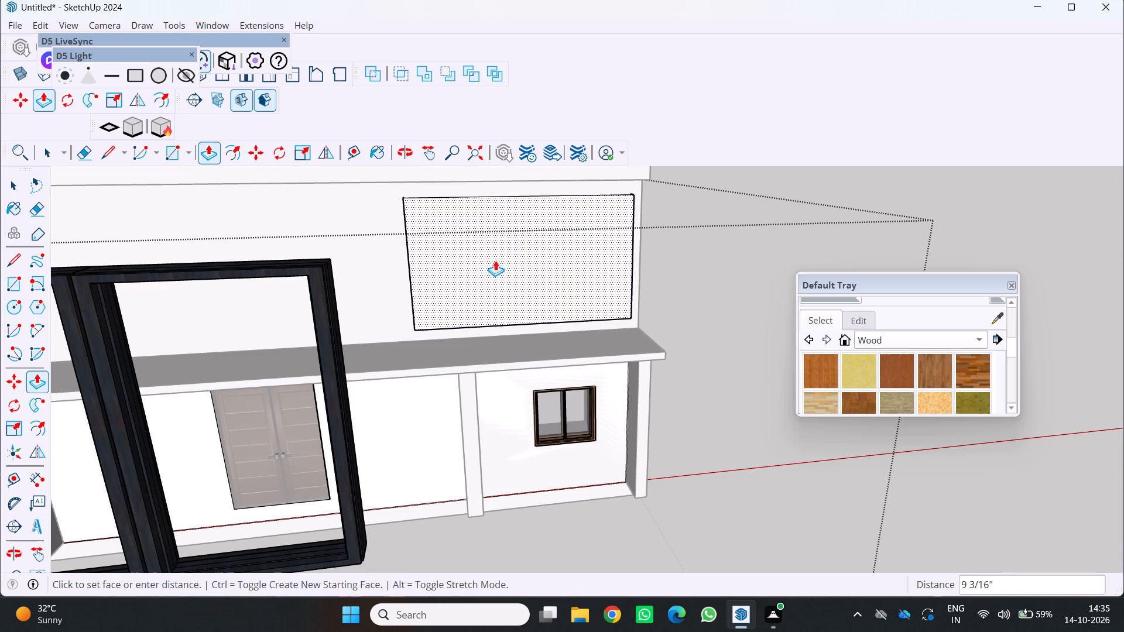
{"action": "key", "text": "Delete"}
Erase the upper and left edges of the inner rectangular outline on the upper front wall.
{"action": "middle_click_drag", "start_coordinate": [459, 311], "coordinate": [510, 472]}
{"action": "scroll", "coordinate": [509, 469], "scroll_direction": "down", "scroll_amount": 2}
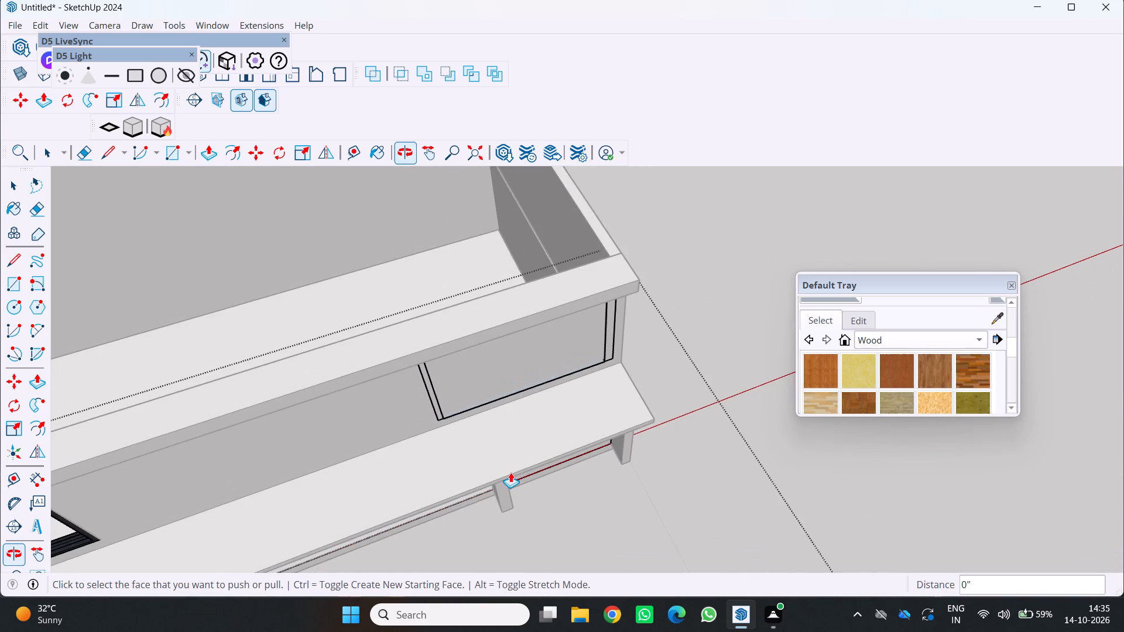
{"action": "scroll", "coordinate": [506, 435], "scroll_direction": "down", "scroll_amount": 1}
{"action": "middle_click_drag", "start_coordinate": [497, 432], "coordinate": [436, 293]}
{"action": "scroll", "coordinate": [520, 298], "scroll_direction": "up", "scroll_amount": 2}
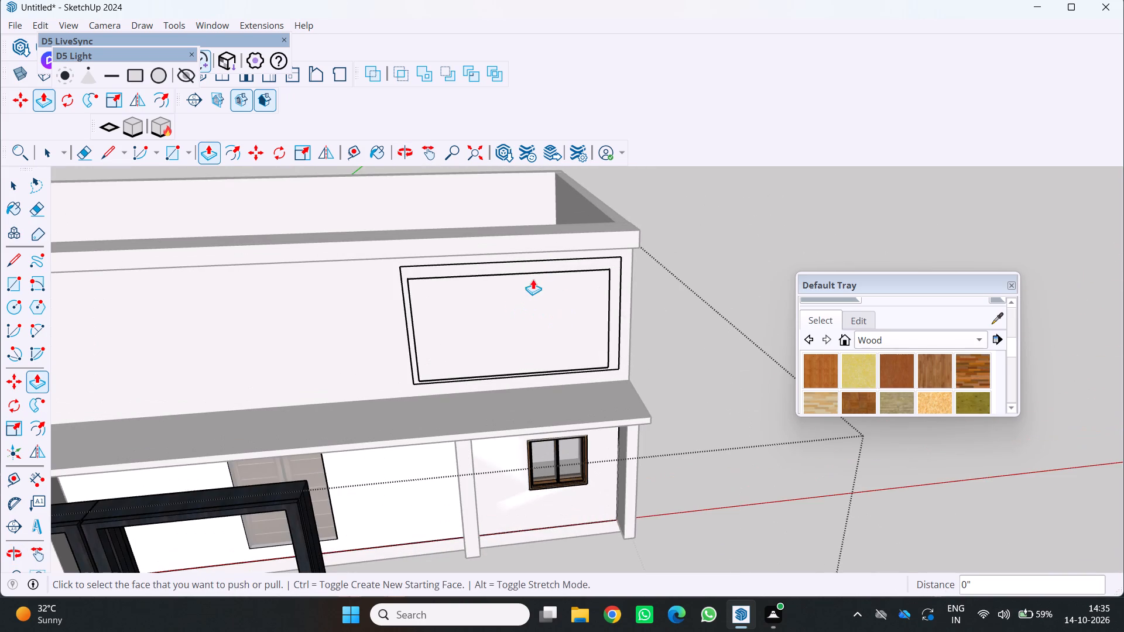
{"action": "left_click", "coordinate": [42, 203]}
{"action": "scroll", "coordinate": [550, 346], "scroll_direction": "up", "scroll_amount": 1}
{"action": "scroll", "coordinate": [476, 296], "scroll_direction": "up", "scroll_amount": 1}
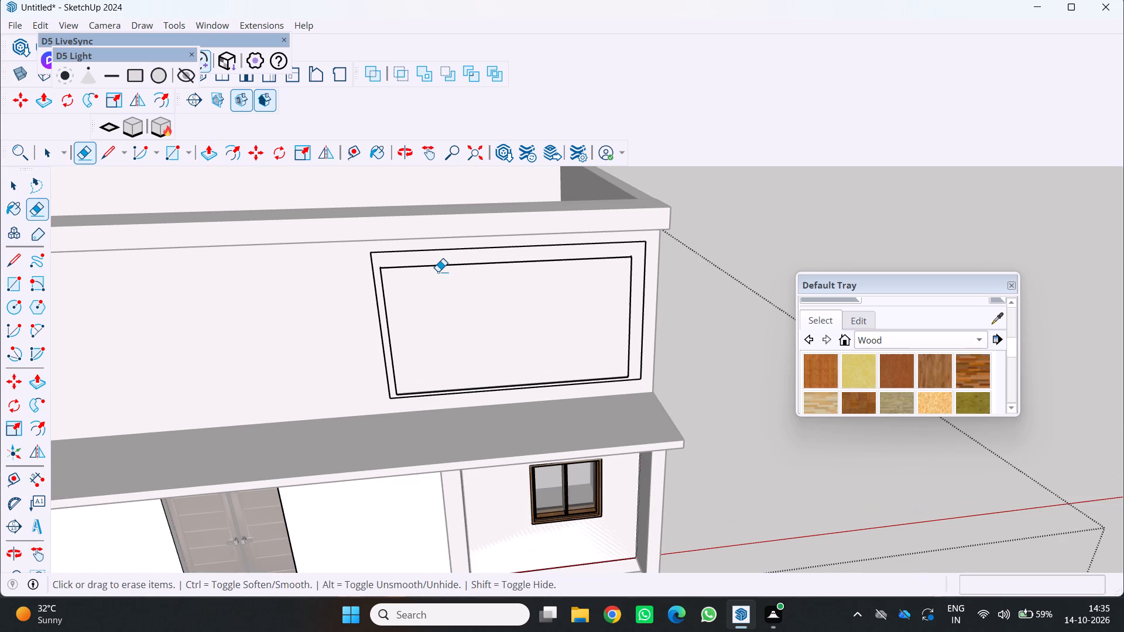
{"action": "left_click", "coordinate": [437, 269]}
{"action": "left_click", "coordinate": [433, 265]}
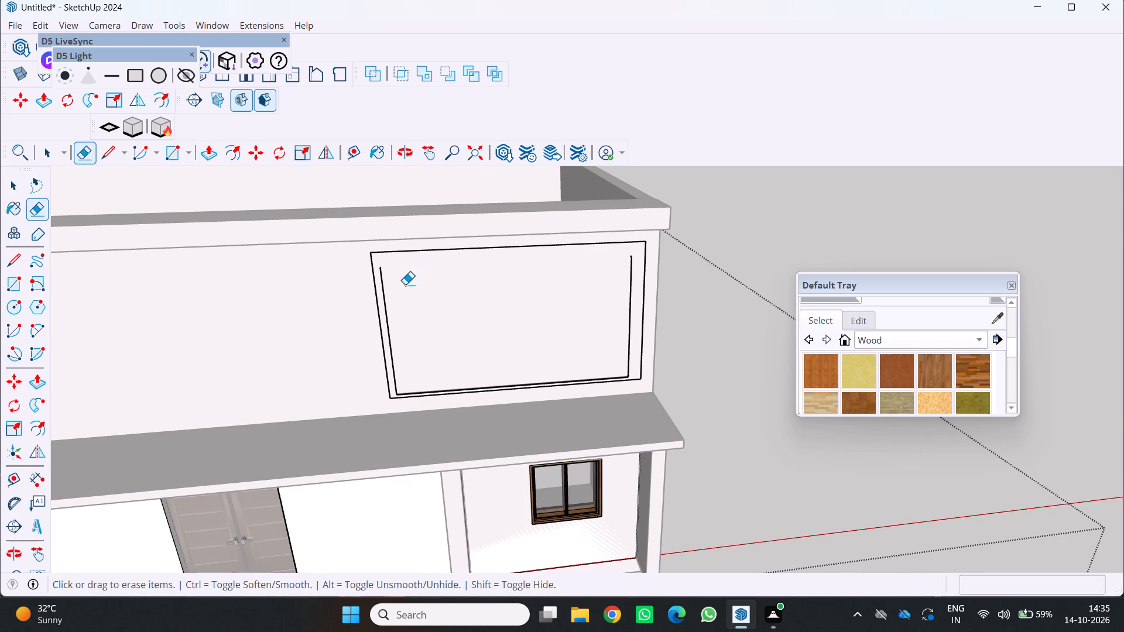
{"action": "left_click", "coordinate": [388, 306]}
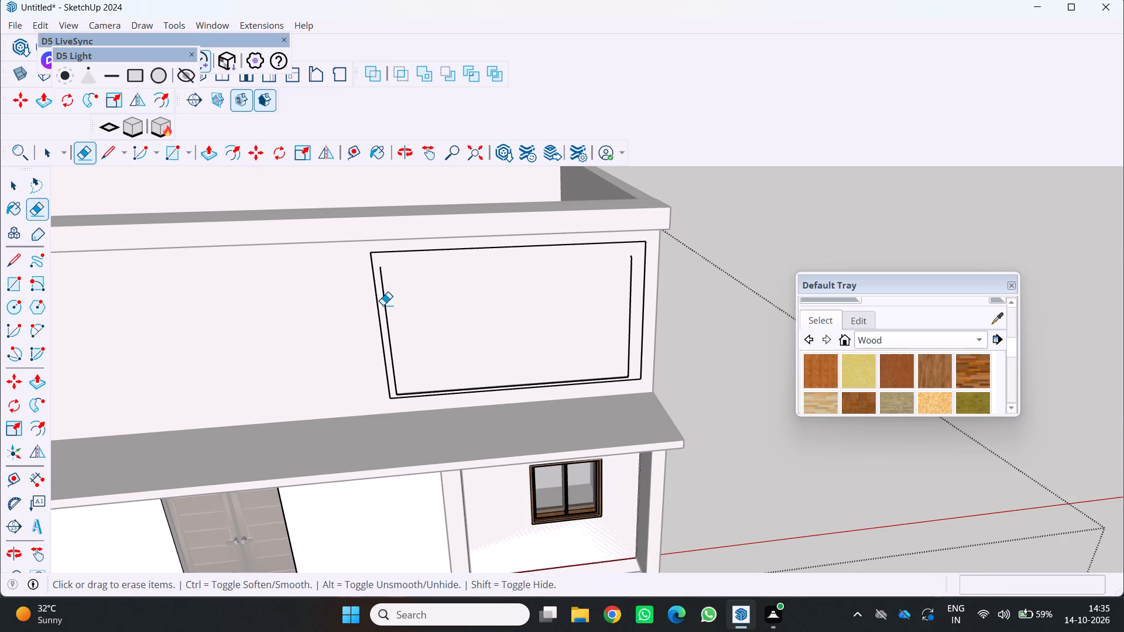
{"action": "left_click", "coordinate": [383, 305]}
Erase the remaining lower and right edges of the inner rectangular outline on the upper front wall.
{"action": "scroll", "coordinate": [444, 387], "scroll_direction": "up", "scroll_amount": 7}
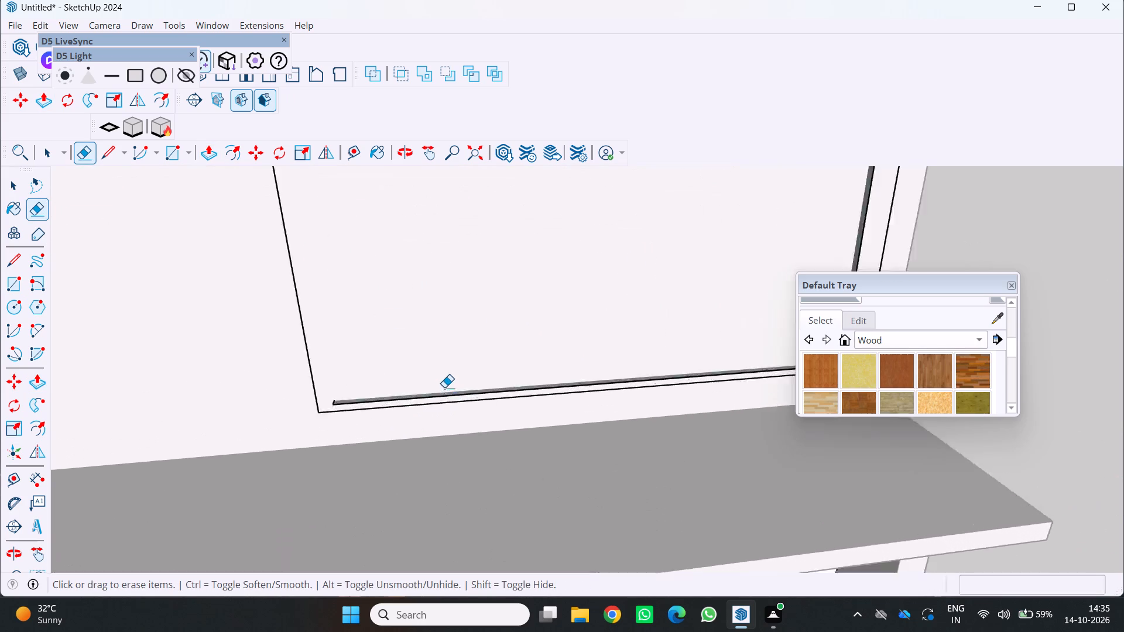
{"action": "scroll", "coordinate": [444, 387], "scroll_direction": "up", "scroll_amount": 5}
{"action": "left_click", "coordinate": [442, 399]}
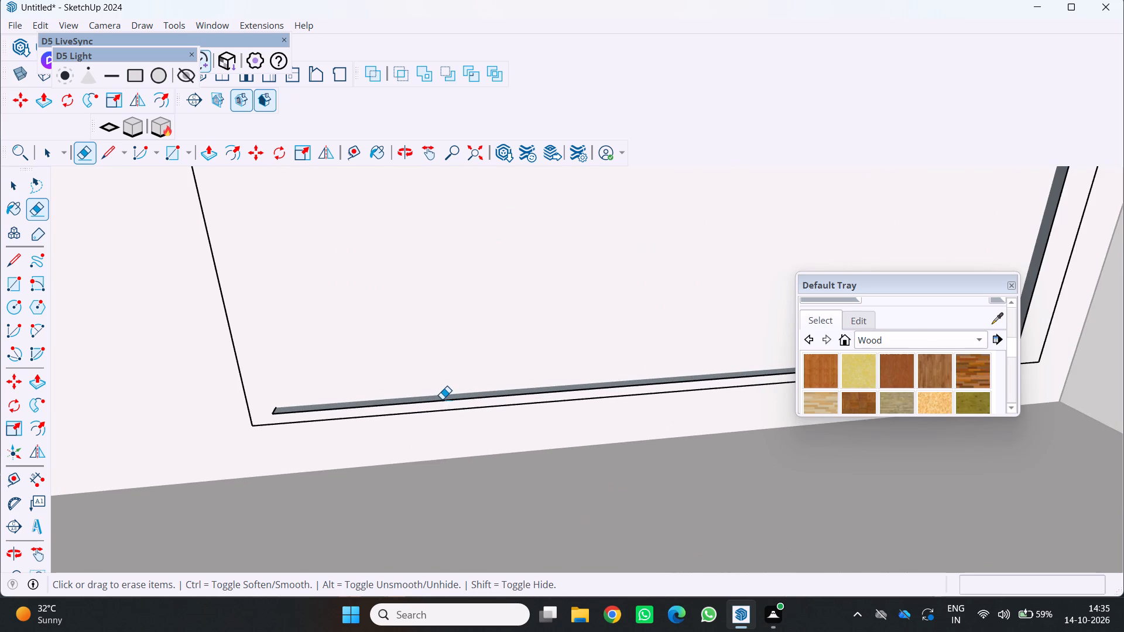
{"action": "left_click", "coordinate": [275, 414]}
{"action": "scroll", "coordinate": [282, 411], "scroll_direction": "down", "scroll_amount": 10}
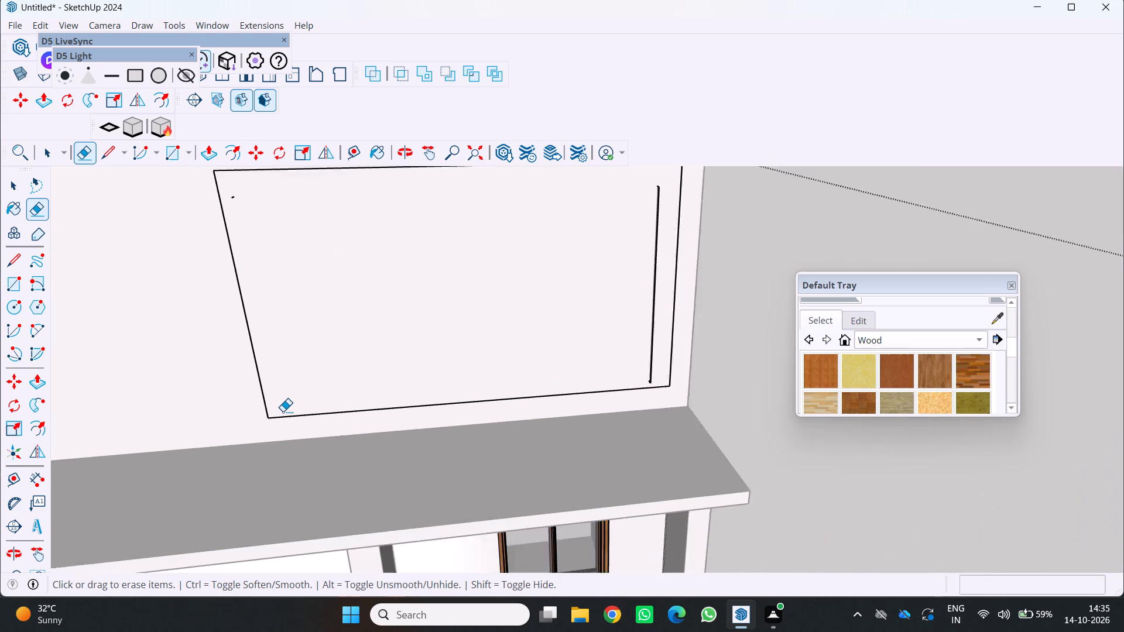
{"action": "scroll", "coordinate": [656, 356], "scroll_direction": "up", "scroll_amount": 3}
{"action": "left_click", "coordinate": [614, 344]}
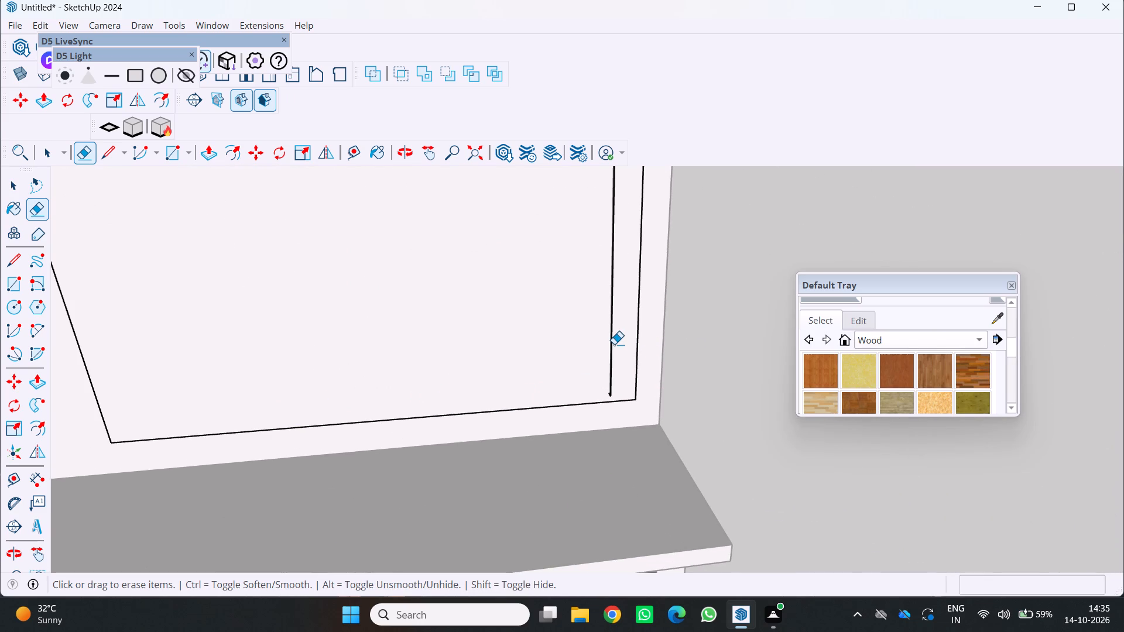
{"action": "left_click", "coordinate": [612, 352]}
Erase the leftover edge stubs near the lower-right, upper-left and upper-right corners inside the remaining rectangular outline.
{"action": "scroll", "coordinate": [568, 422], "scroll_direction": "up", "scroll_amount": 6}
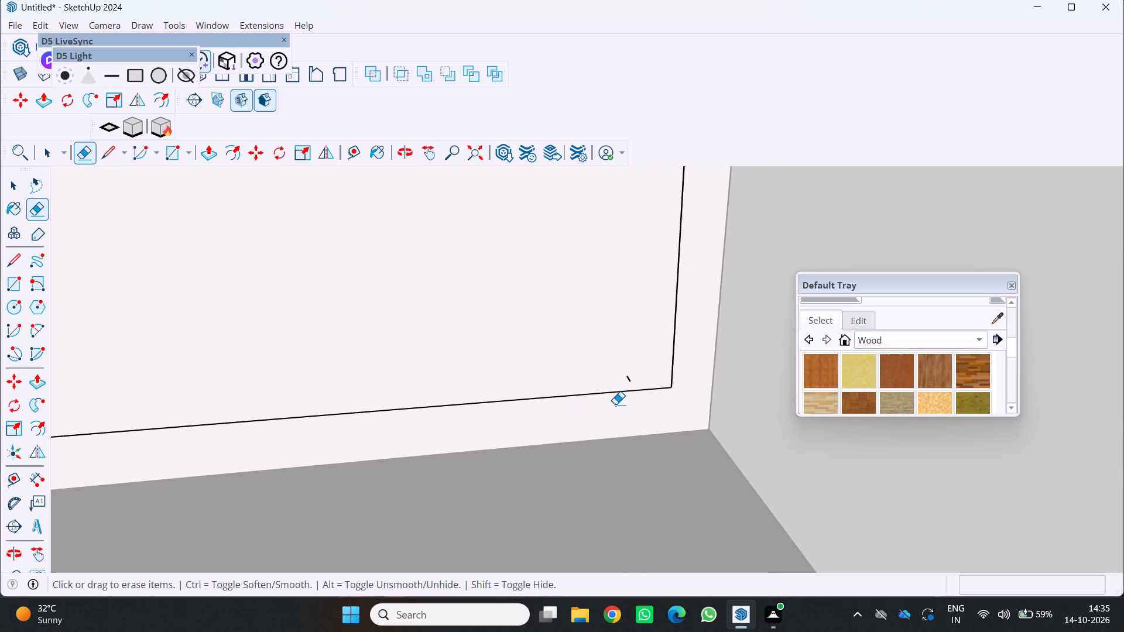
{"action": "scroll", "coordinate": [662, 367], "scroll_direction": "up", "scroll_amount": 3}
{"action": "left_click", "coordinate": [618, 380]}
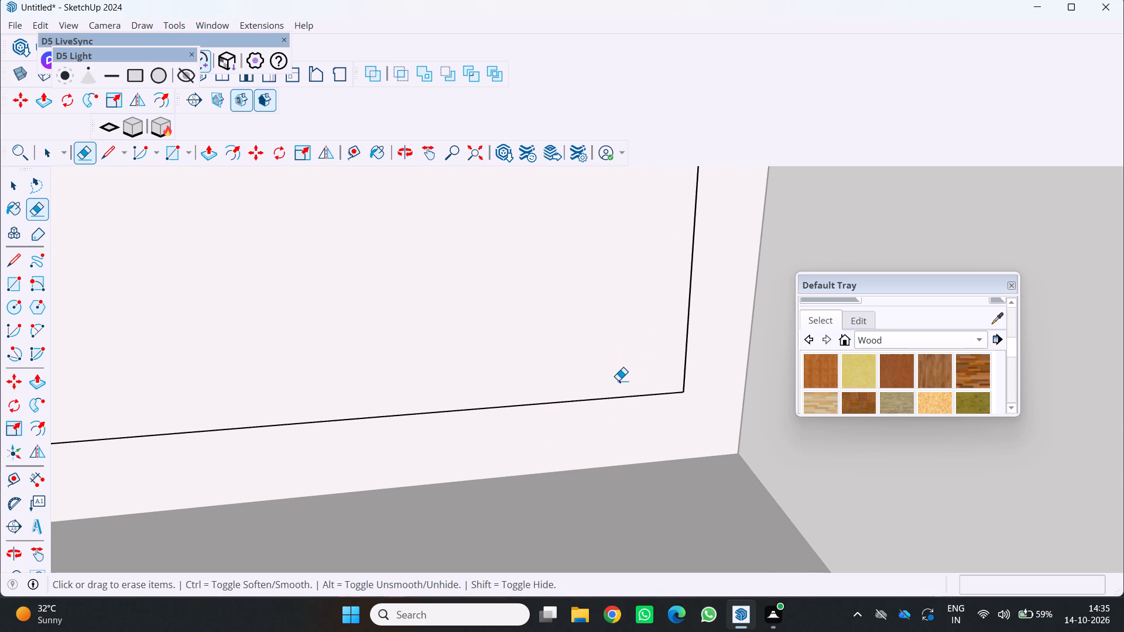
{"action": "scroll", "coordinate": [618, 380], "scroll_direction": "down", "scroll_amount": 20}
{"action": "scroll", "coordinate": [484, 322], "scroll_direction": "up", "scroll_amount": 2}
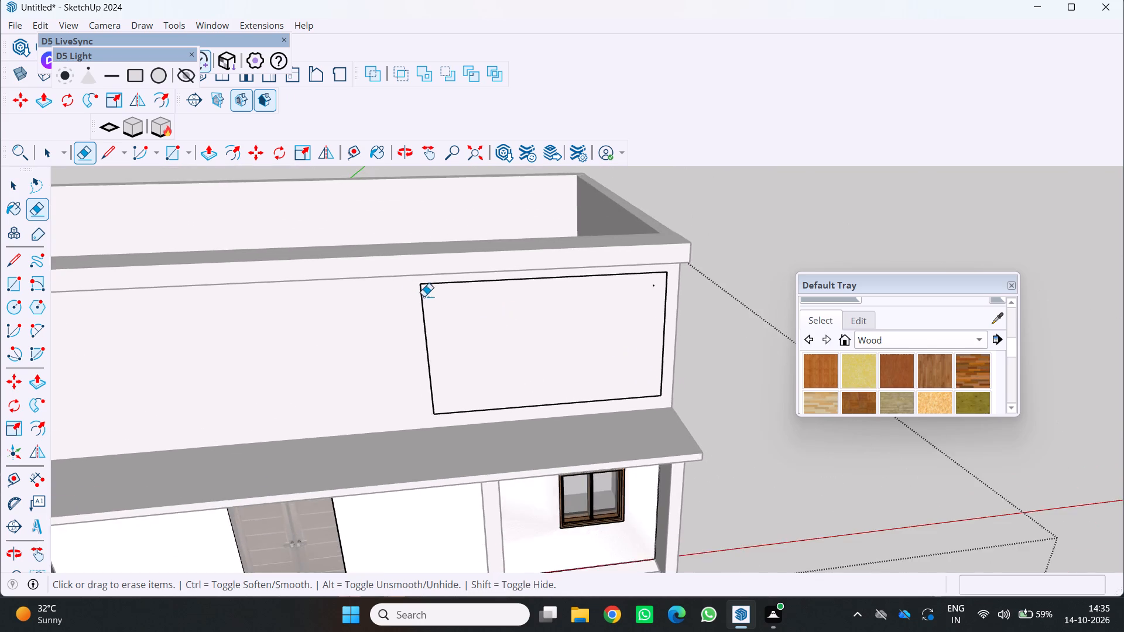
{"action": "scroll", "coordinate": [424, 296], "scroll_direction": "up", "scroll_amount": 7}
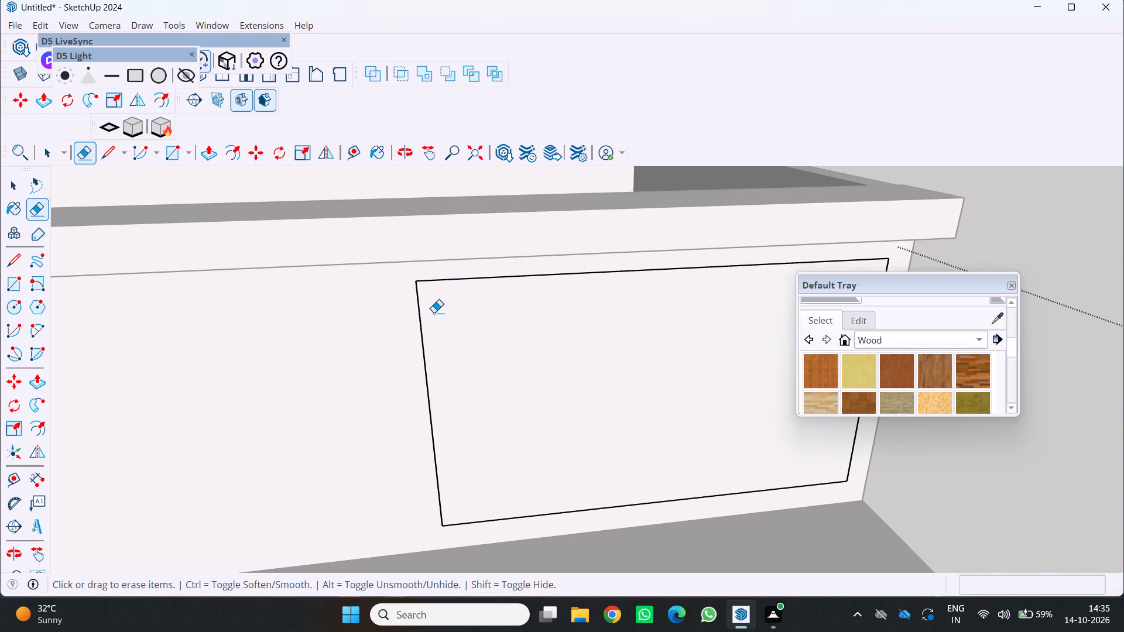
{"action": "left_click", "coordinate": [436, 309]}
{"action": "scroll", "coordinate": [444, 307], "scroll_direction": "down", "scroll_amount": 9}
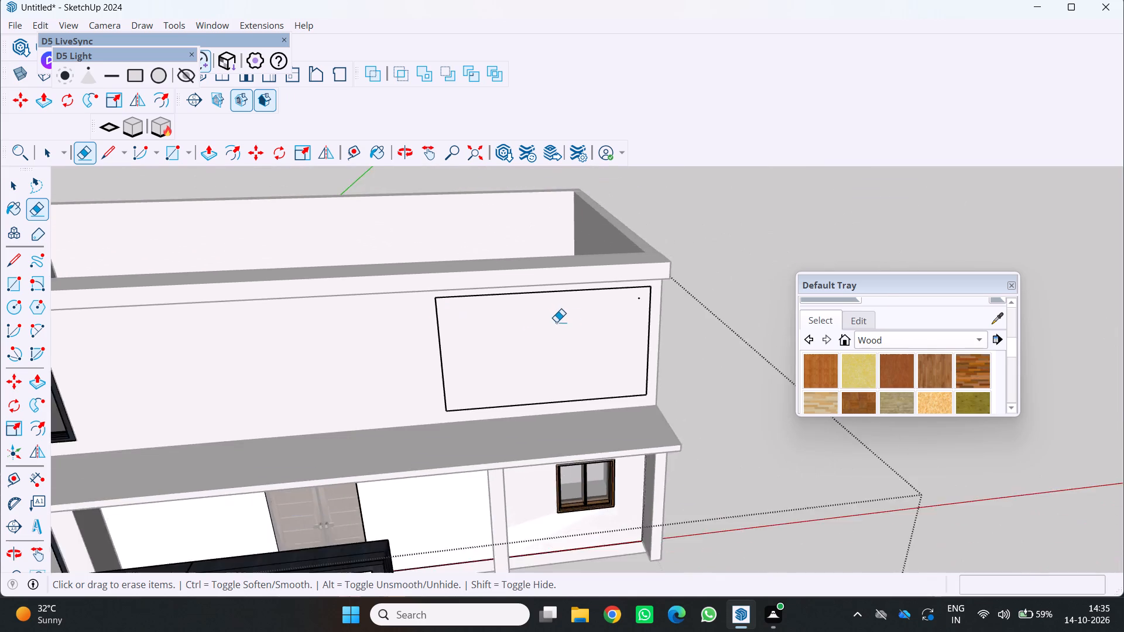
{"action": "scroll", "coordinate": [579, 327], "scroll_direction": "up", "scroll_amount": 11}
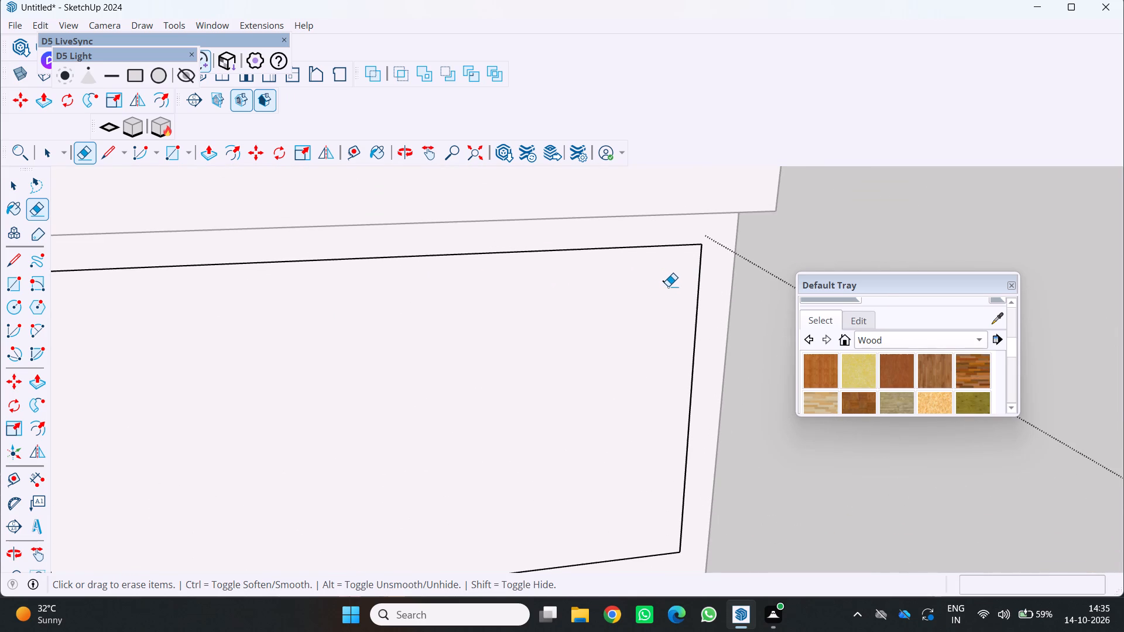
{"action": "left_click", "coordinate": [666, 286]}
{"action": "scroll", "coordinate": [585, 349], "scroll_direction": "down", "scroll_amount": 10}
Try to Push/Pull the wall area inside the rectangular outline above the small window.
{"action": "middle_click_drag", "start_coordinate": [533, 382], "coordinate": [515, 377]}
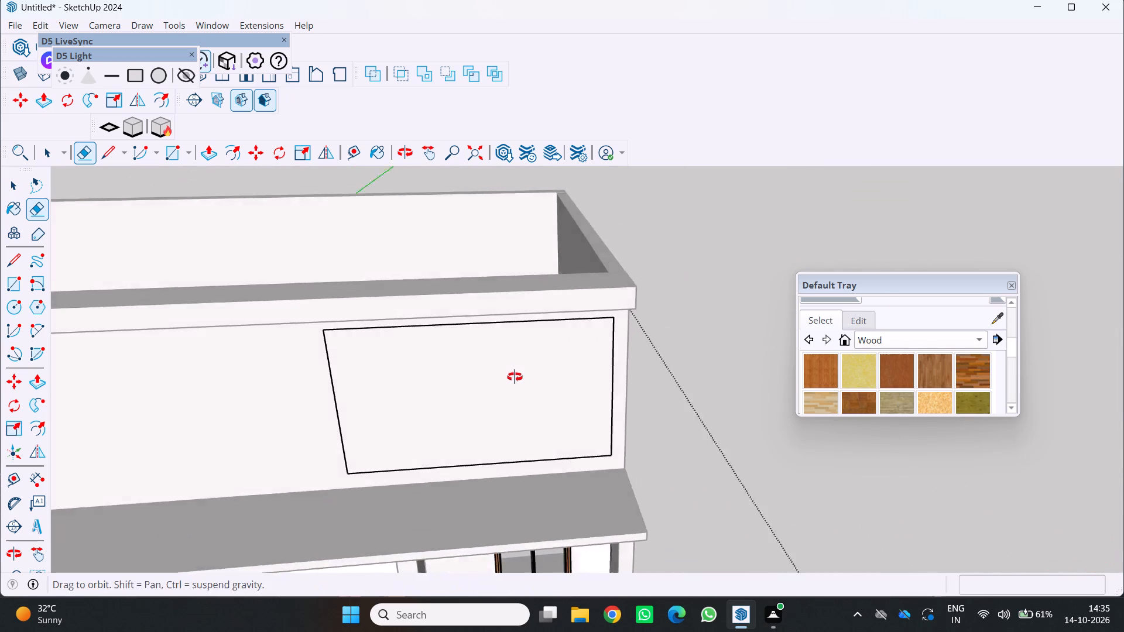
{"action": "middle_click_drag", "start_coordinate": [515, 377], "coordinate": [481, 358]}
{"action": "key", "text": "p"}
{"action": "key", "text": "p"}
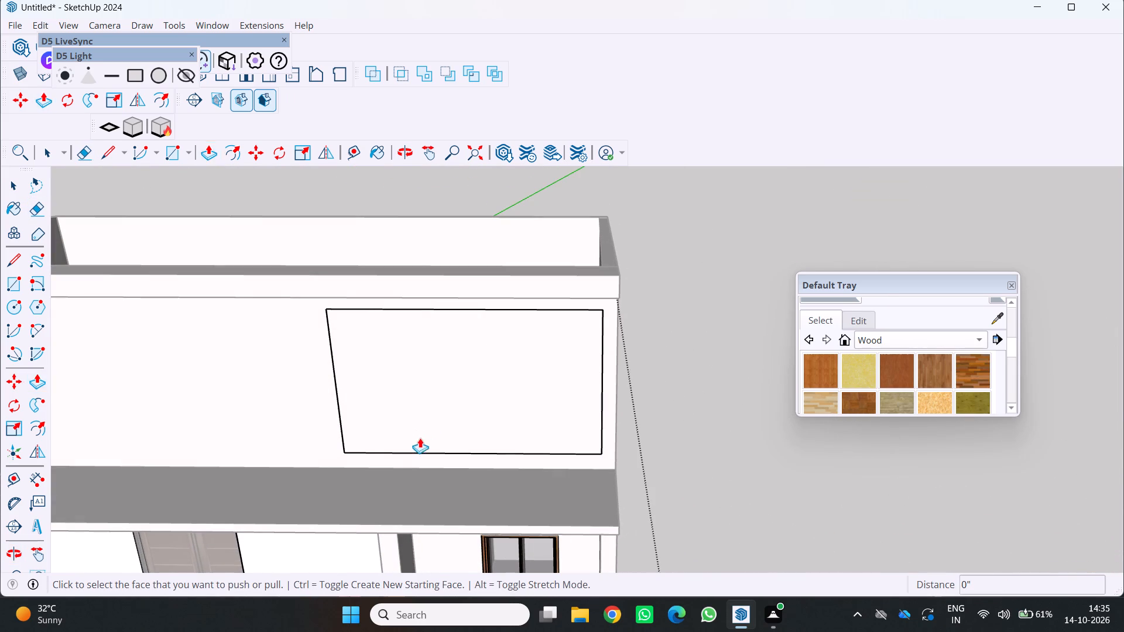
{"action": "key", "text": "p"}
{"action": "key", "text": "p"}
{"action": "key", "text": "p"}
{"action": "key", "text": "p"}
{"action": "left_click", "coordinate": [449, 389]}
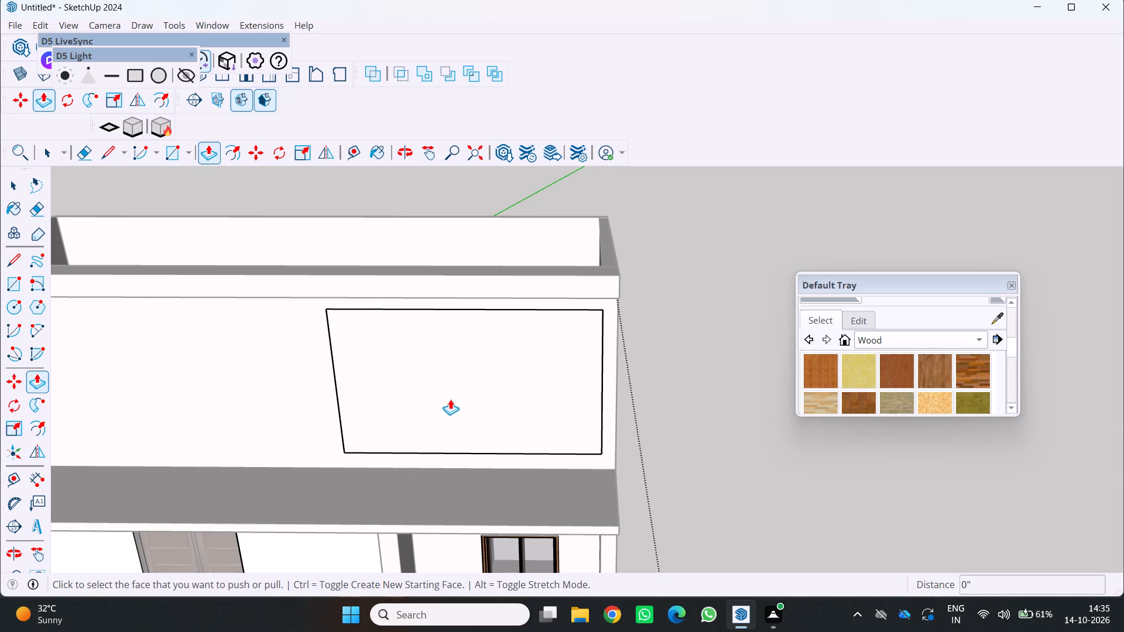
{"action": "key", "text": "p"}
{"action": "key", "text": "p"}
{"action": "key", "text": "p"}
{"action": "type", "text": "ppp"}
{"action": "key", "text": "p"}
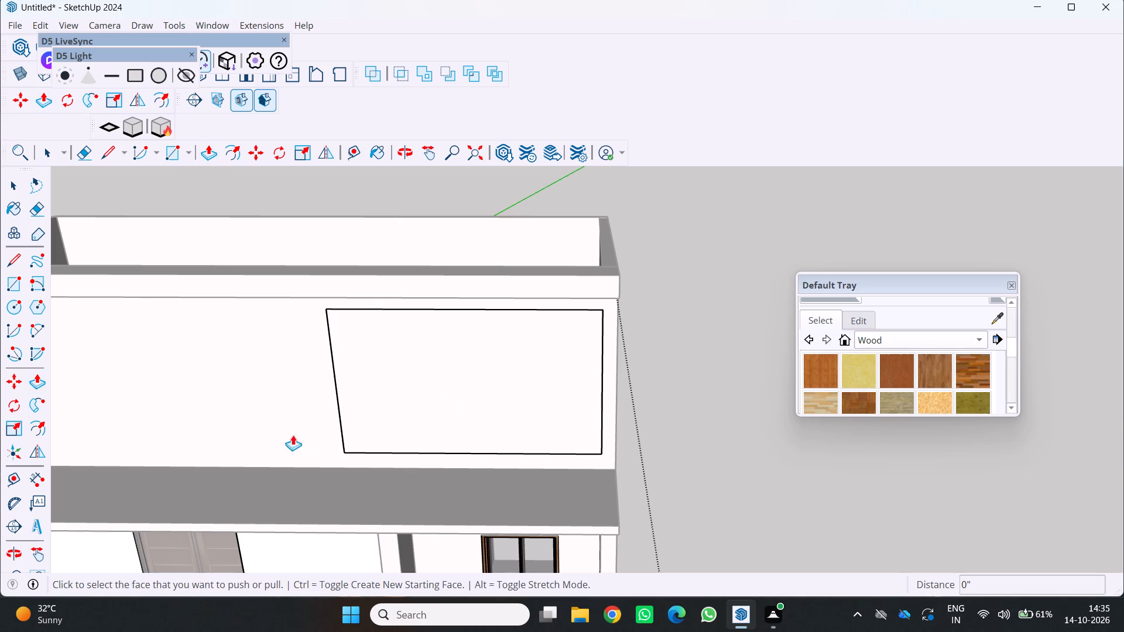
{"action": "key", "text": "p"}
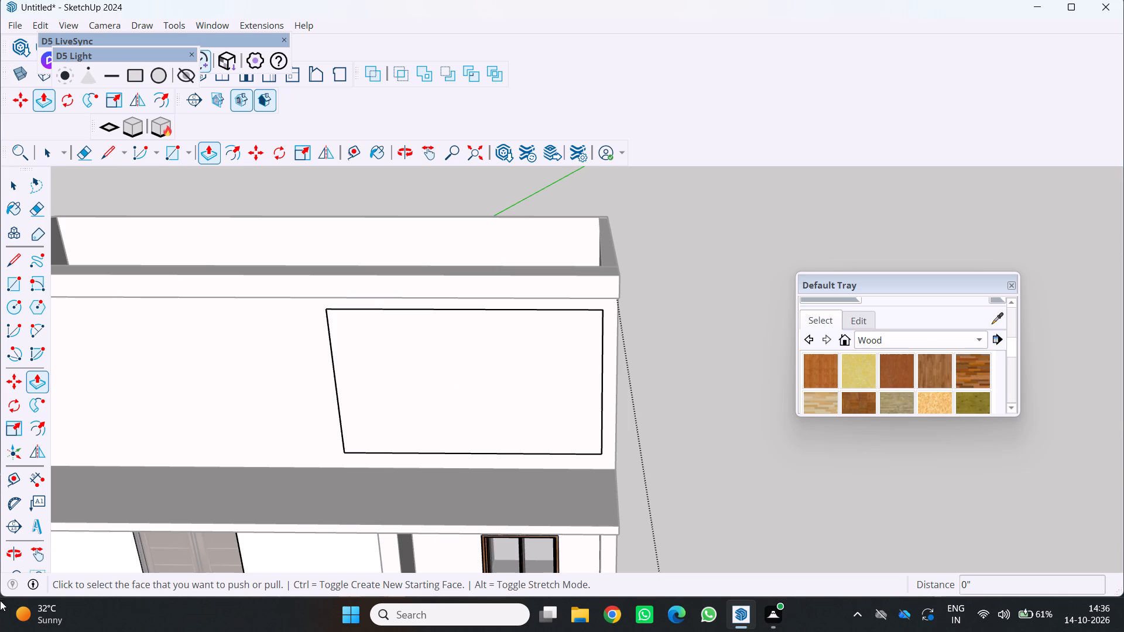
Draw a rectangle of about 7' 3 7/8" by 12' 10 1/8" over the outline above the small window, corner to opposite corner.
{"action": "left_click", "coordinate": [11, 286]}
{"action": "scroll", "coordinate": [290, 400], "scroll_direction": "up", "scroll_amount": 2}
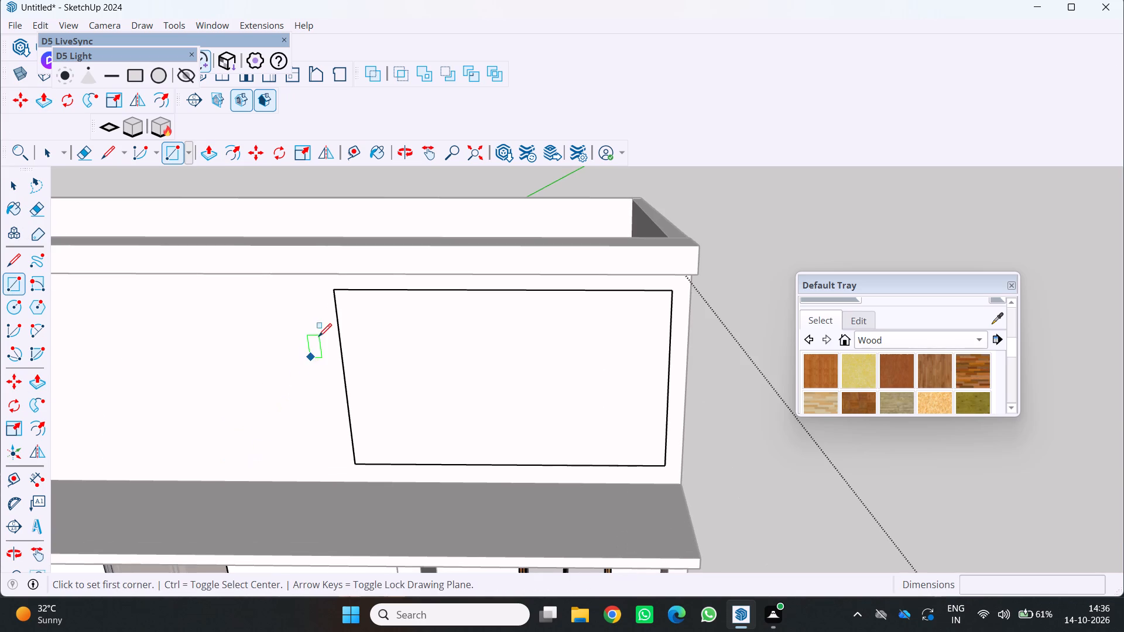
{"action": "left_click", "coordinate": [338, 288]}
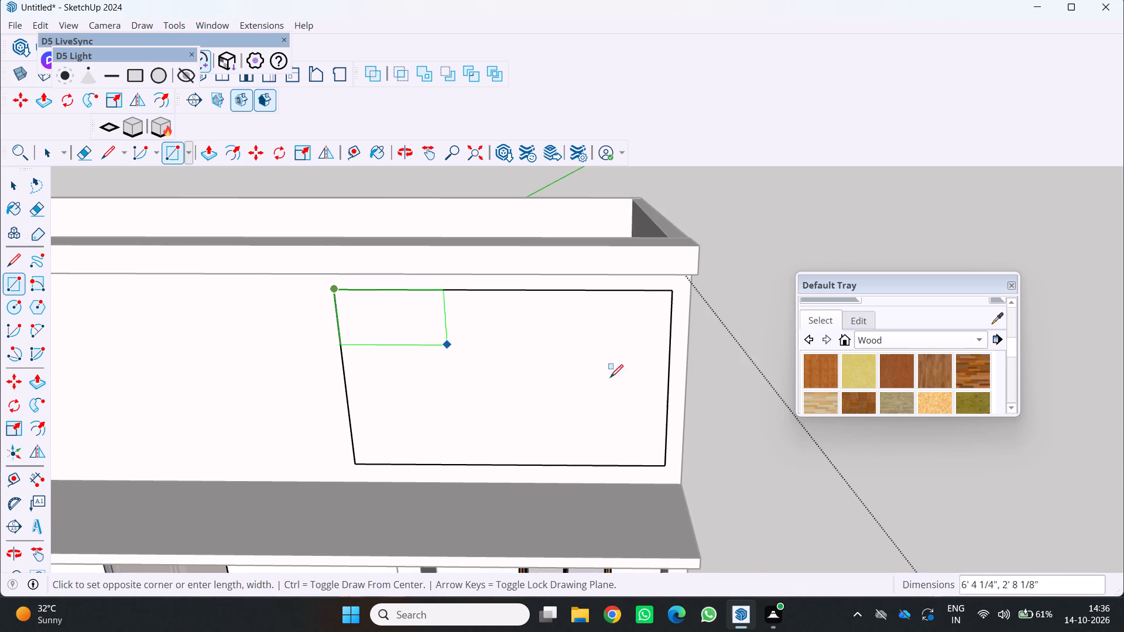
{"action": "left_click", "coordinate": [666, 469]}
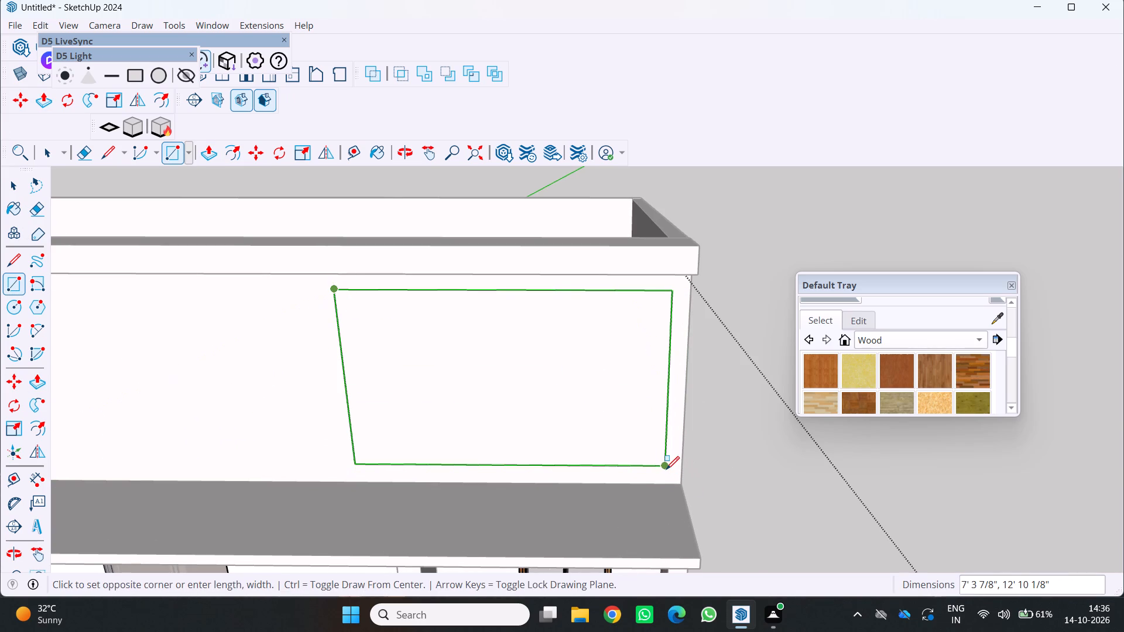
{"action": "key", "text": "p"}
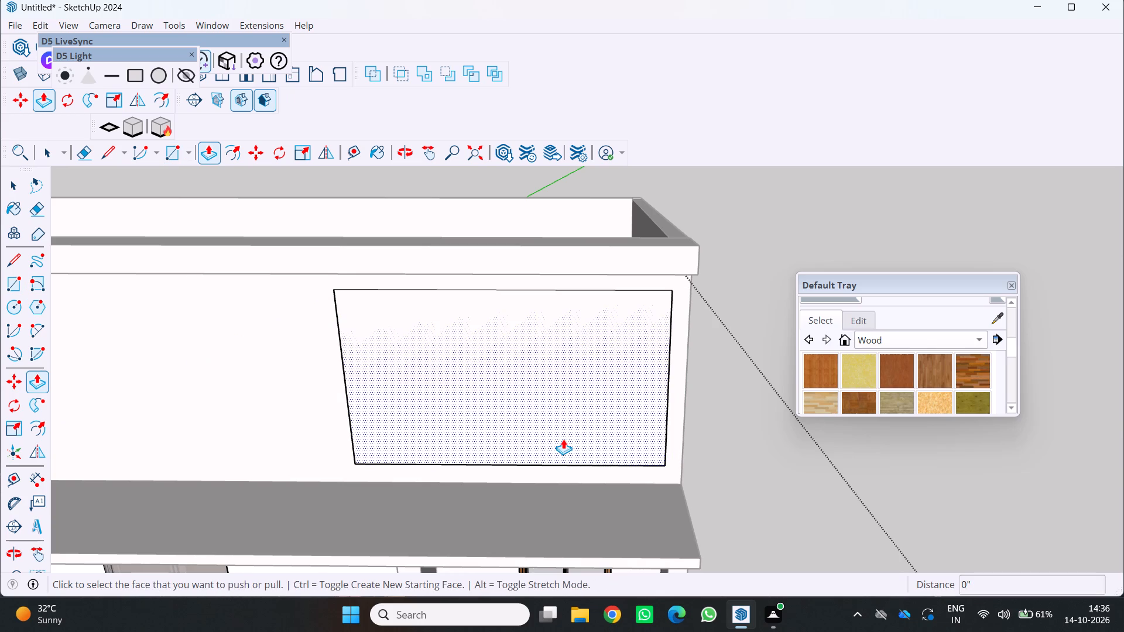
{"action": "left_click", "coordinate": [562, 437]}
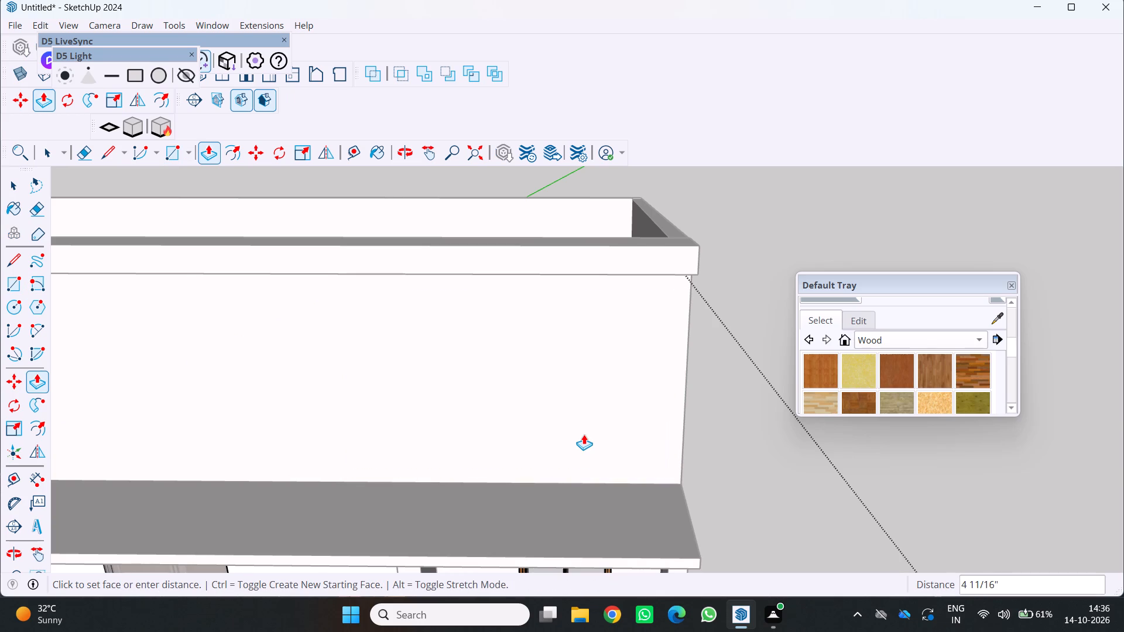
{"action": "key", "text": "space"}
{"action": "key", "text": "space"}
Push/Pull the rectangle's face on the upper front wall by about 5/8".
{"action": "triple_click", "coordinate": [561, 437]}
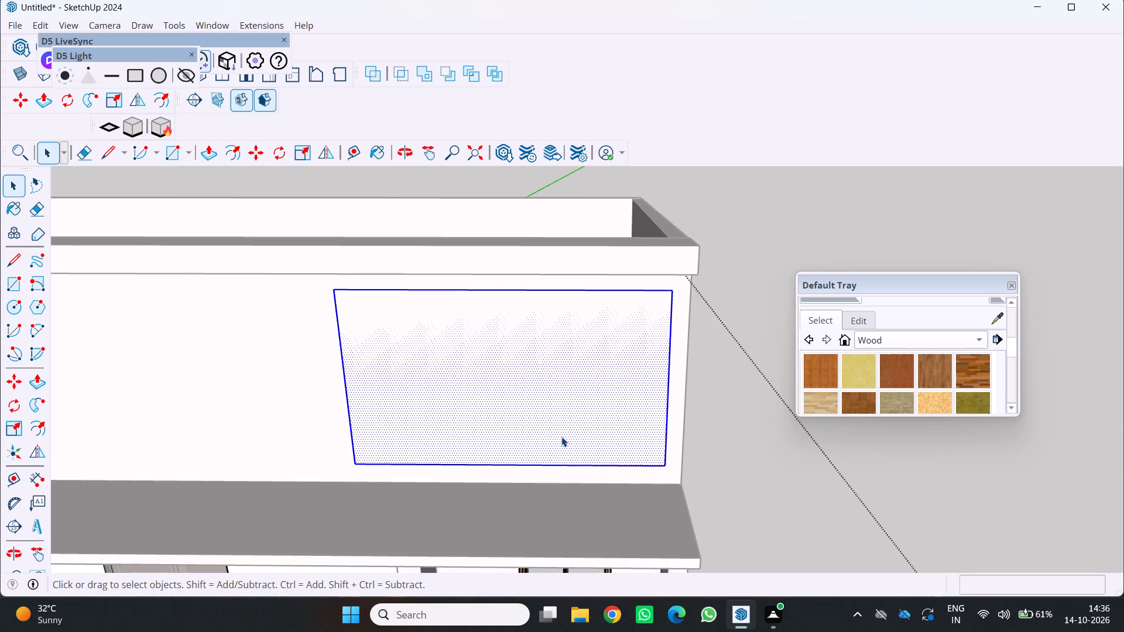
{"action": "key", "text": "p"}
{"action": "left_click", "coordinate": [561, 432]}
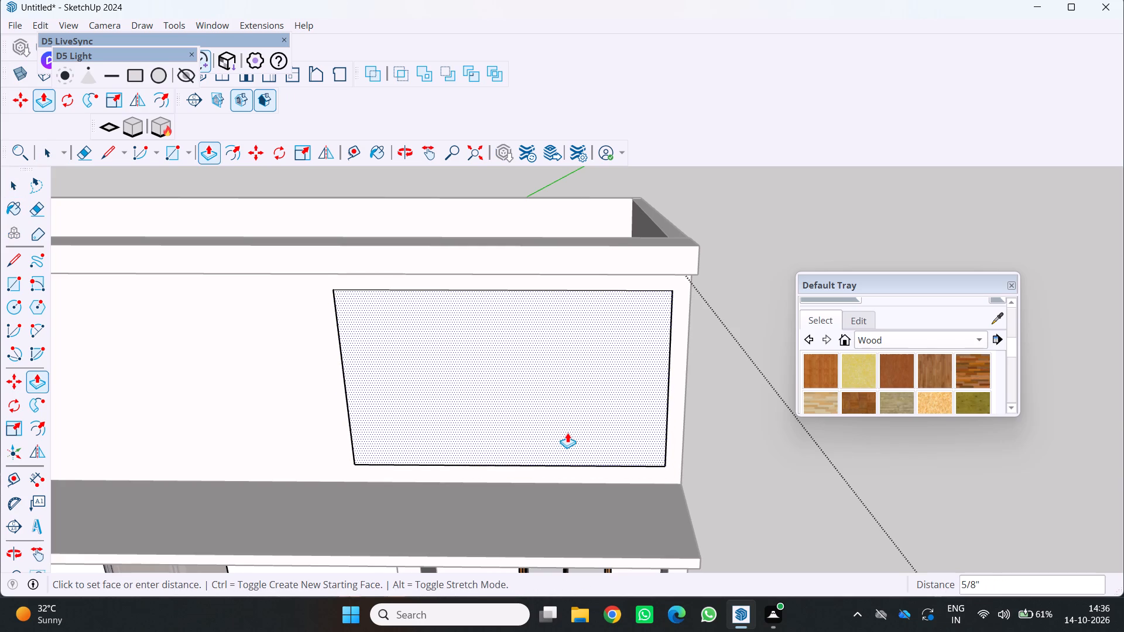
{"action": "left_click", "coordinate": [567, 432]}
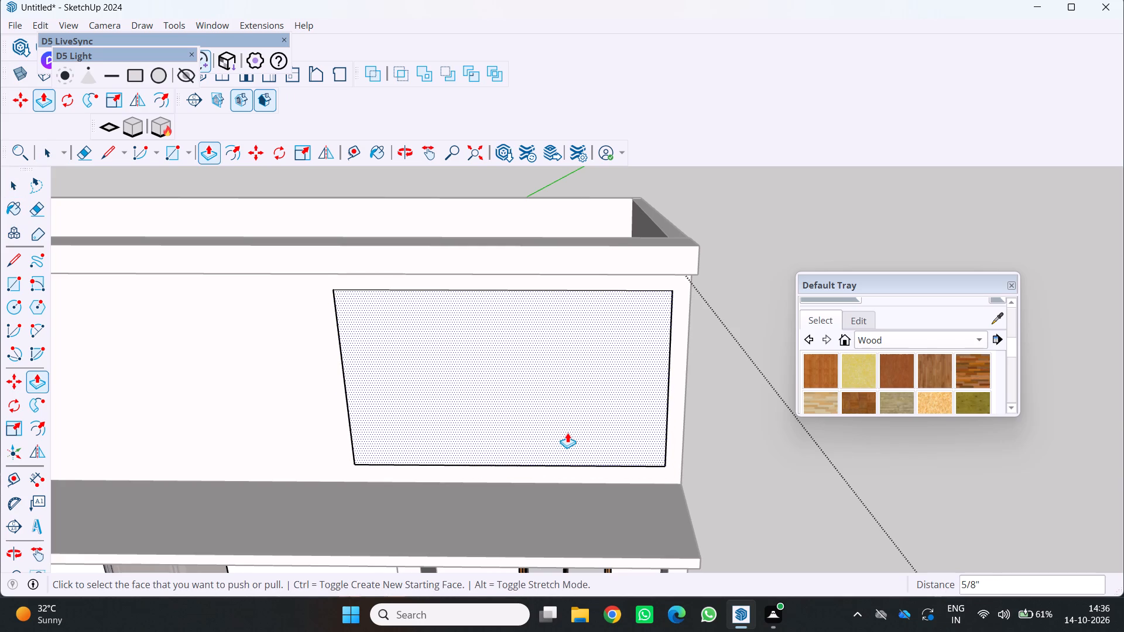
{"action": "key", "text": "Delete"}
Move the spare three-panel frame about 26' 9" onto the outlined area above the small window, matching their lower-right corners.
{"action": "scroll", "coordinate": [566, 432], "scroll_direction": "down", "scroll_amount": 4}
{"action": "middle_click_drag", "start_coordinate": [566, 432], "coordinate": [607, 486]}
{"action": "scroll", "coordinate": [607, 486], "scroll_direction": "down", "scroll_amount": 5}
{"action": "middle_click", "coordinate": [607, 486]}
{"action": "scroll", "coordinate": [576, 482], "scroll_direction": "up", "scroll_amount": 3}
{"action": "scroll", "coordinate": [563, 476], "scroll_direction": "down", "scroll_amount": 3}
{"action": "middle_click_drag", "start_coordinate": [563, 476], "coordinate": [553, 473]}
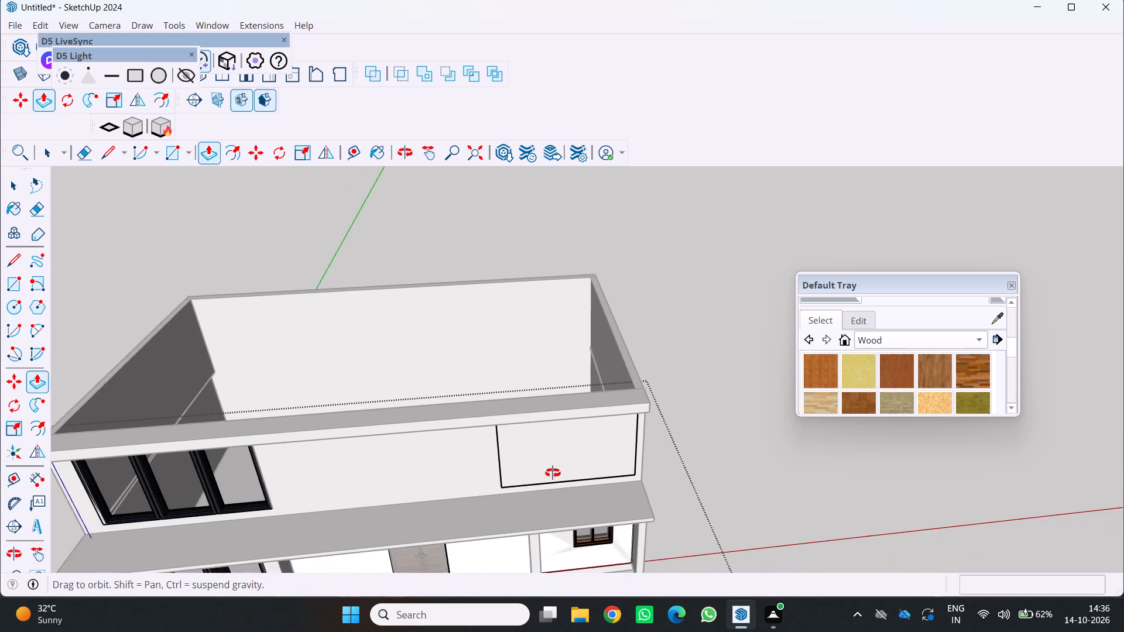
{"action": "middle_click_drag", "start_coordinate": [553, 473], "coordinate": [440, 310]}
{"action": "middle_click", "coordinate": [440, 310]}
{"action": "middle_click", "coordinate": [440, 310]}
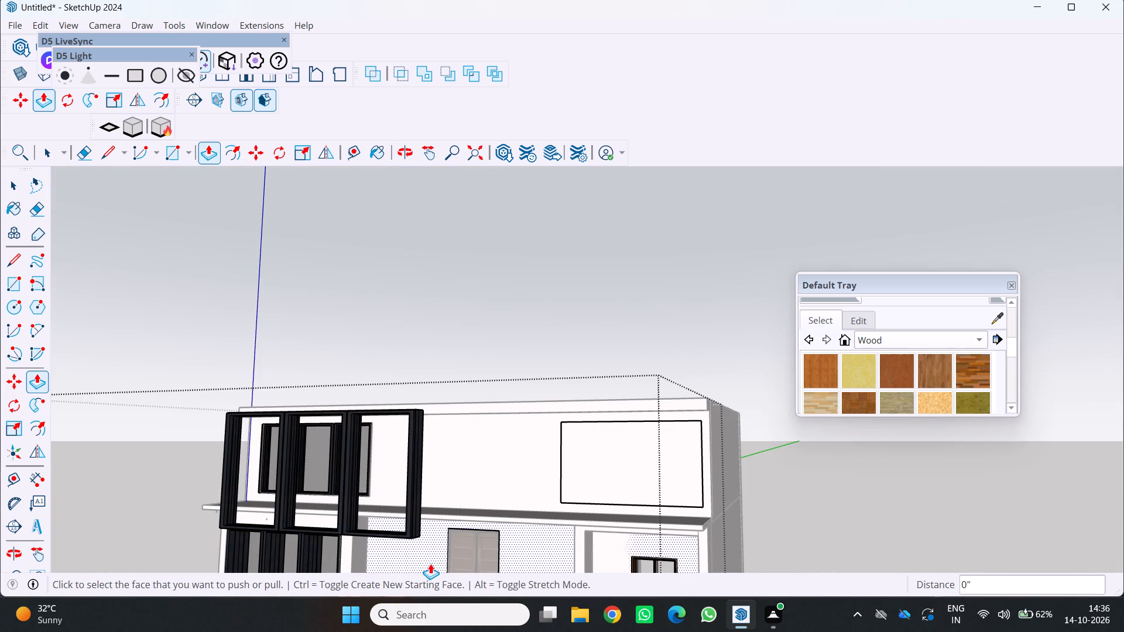
{"action": "key", "text": "m"}
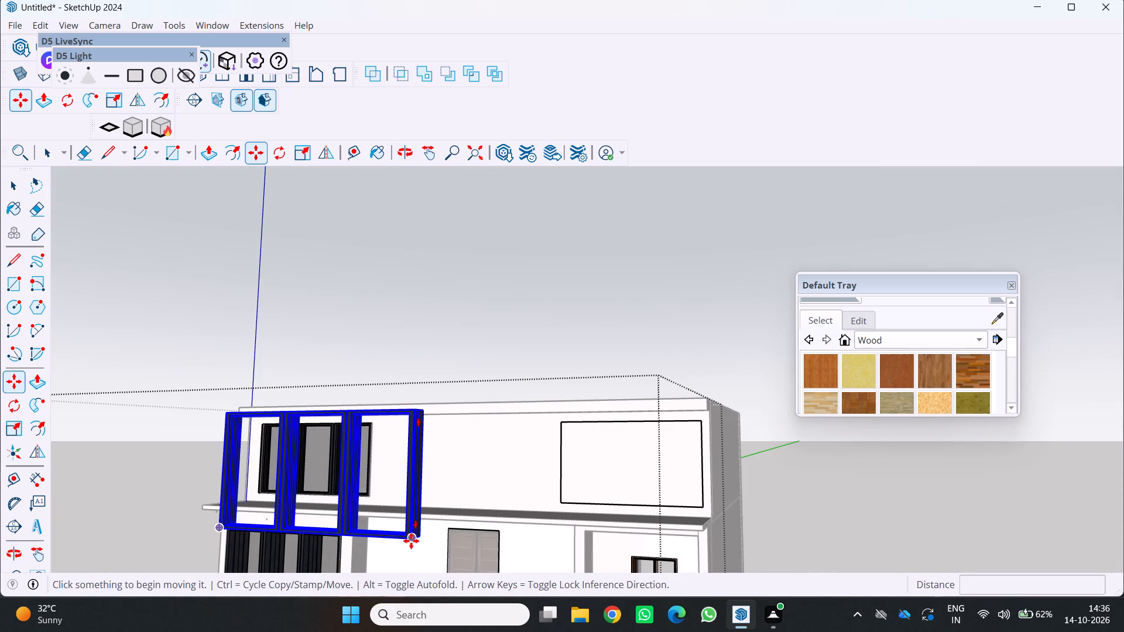
{"action": "left_click_drag", "start_coordinate": [411, 541], "coordinate": [417, 541]}
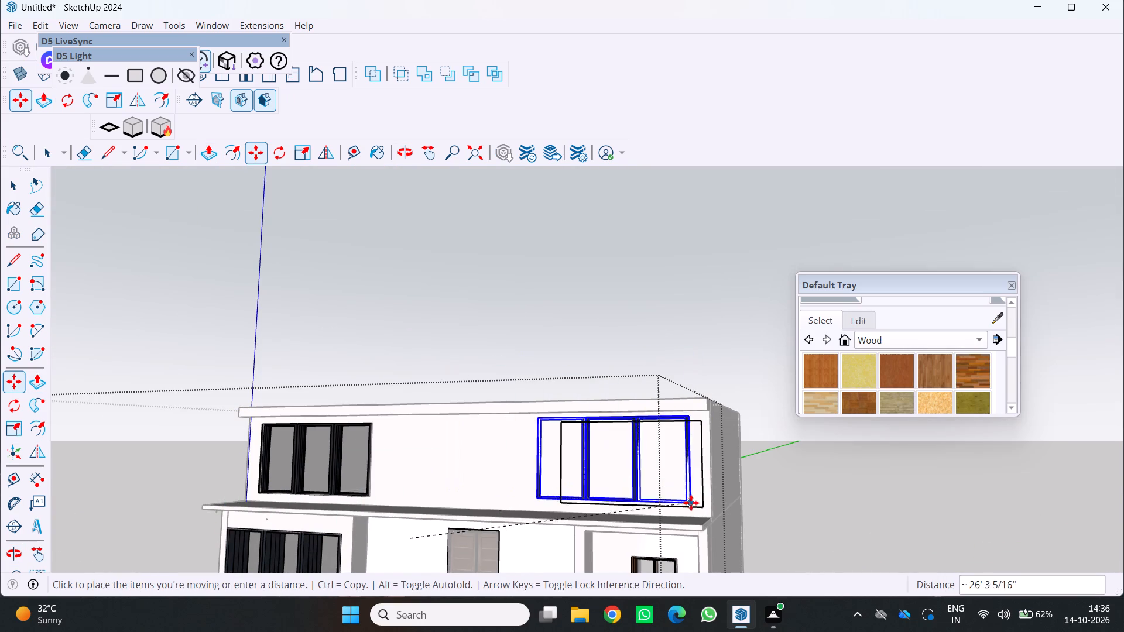
{"action": "scroll", "coordinate": [691, 503], "scroll_direction": "up", "scroll_amount": 6}
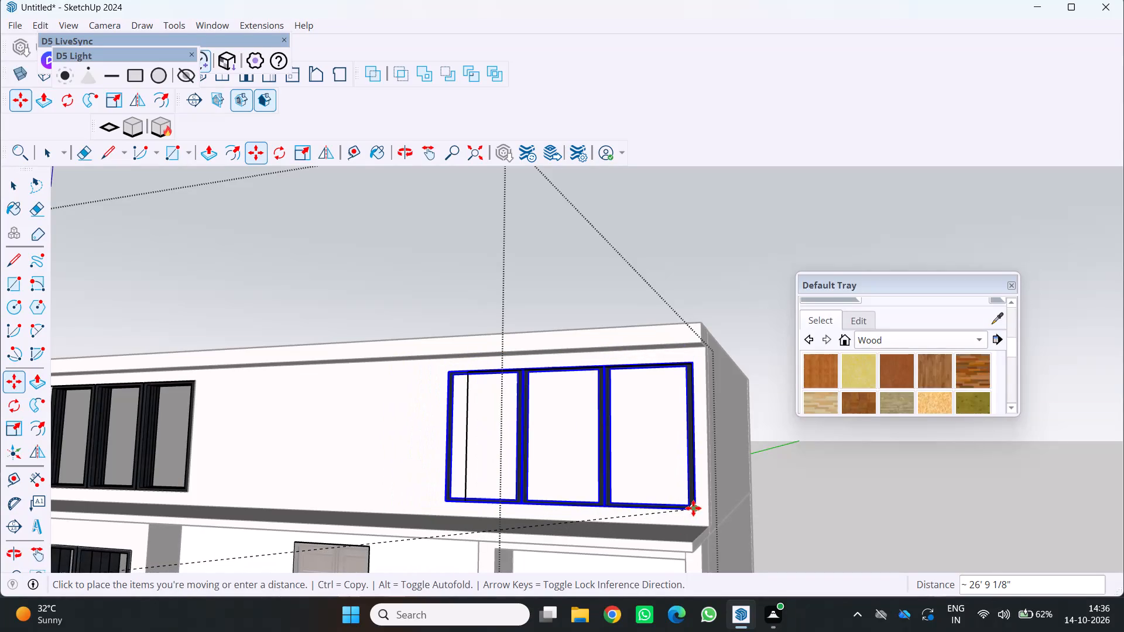
{"action": "left_click", "coordinate": [694, 507]}
{"action": "key", "text": "space"}
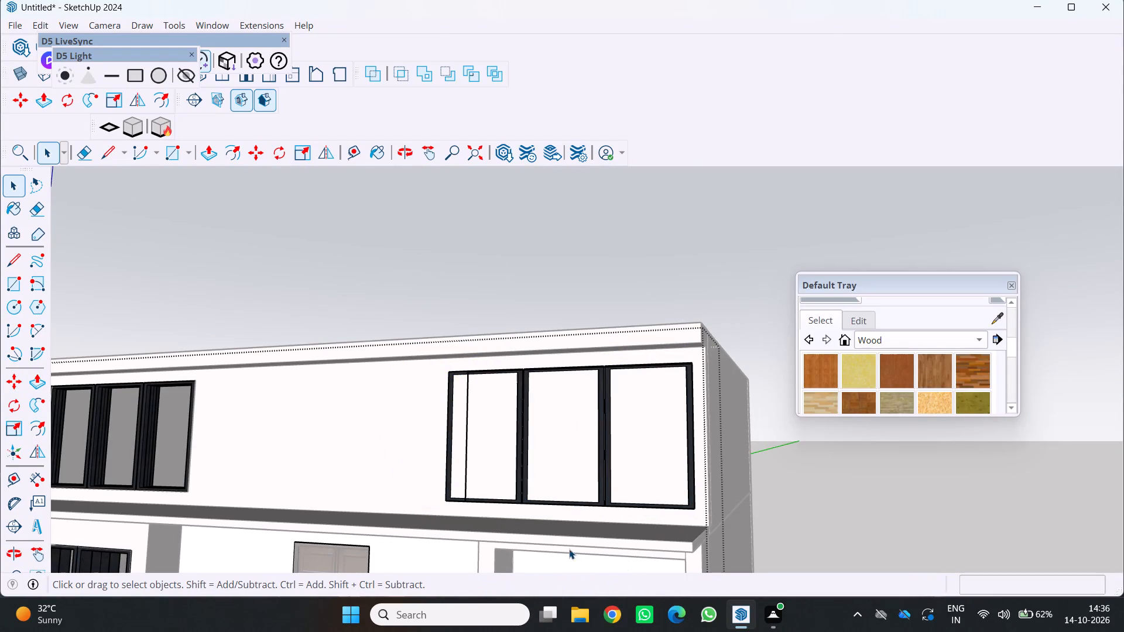
Inspect the house exterior from several sides, checking how both three-panel frames sit on the upper front wall.
{"action": "scroll", "coordinate": [569, 549], "scroll_direction": "down", "scroll_amount": 6}
{"action": "key", "text": "space"}
{"action": "left_click", "coordinate": [323, 488]}
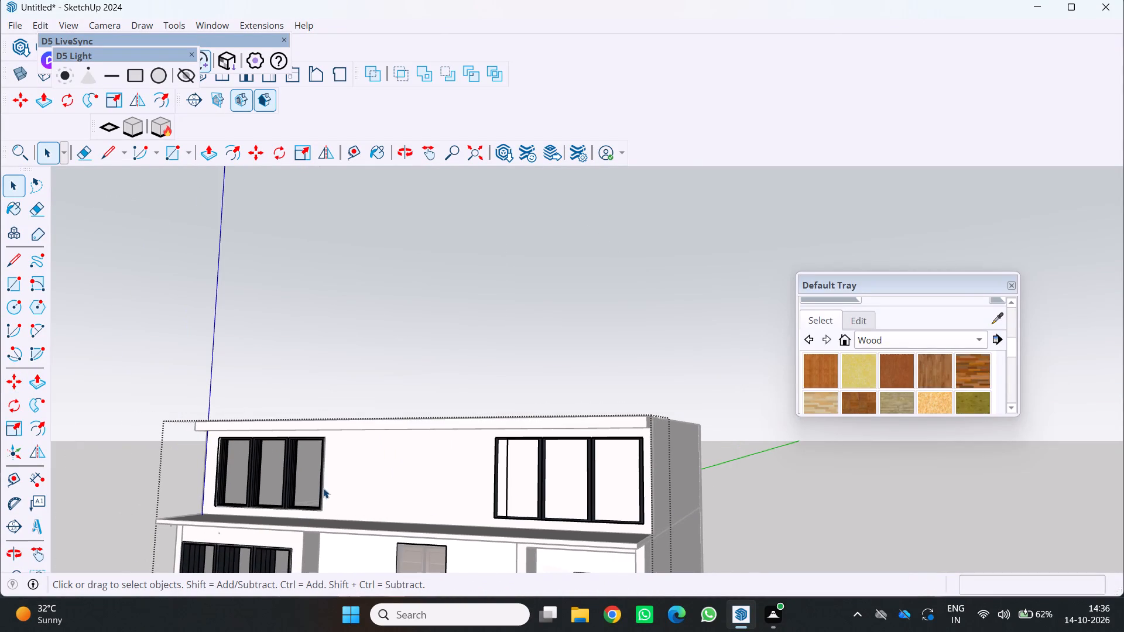
{"action": "middle_click_drag", "start_coordinate": [447, 486], "coordinate": [1065, 425]}
{"action": "middle_click", "coordinate": [1065, 425]}
{"action": "middle_click", "coordinate": [1065, 425]}
{"action": "scroll", "coordinate": [1065, 425], "scroll_direction": "down", "scroll_amount": 10}
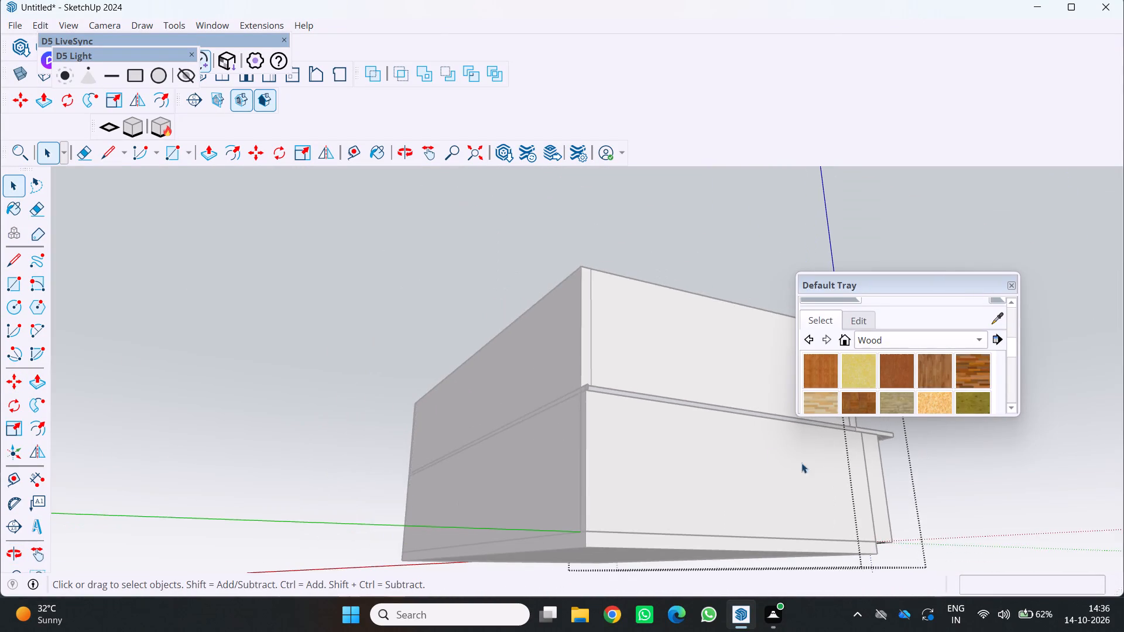
{"action": "scroll", "coordinate": [756, 452], "scroll_direction": "down", "scroll_amount": 5}
{"action": "middle_click_drag", "start_coordinate": [658, 427], "coordinate": [454, 403]}
{"action": "middle_click", "coordinate": [450, 403]}
{"action": "scroll", "coordinate": [594, 370], "scroll_direction": "down", "scroll_amount": 2}
{"action": "middle_click_drag", "start_coordinate": [593, 369], "coordinate": [340, 488]}
{"action": "middle_click", "coordinate": [340, 488]}
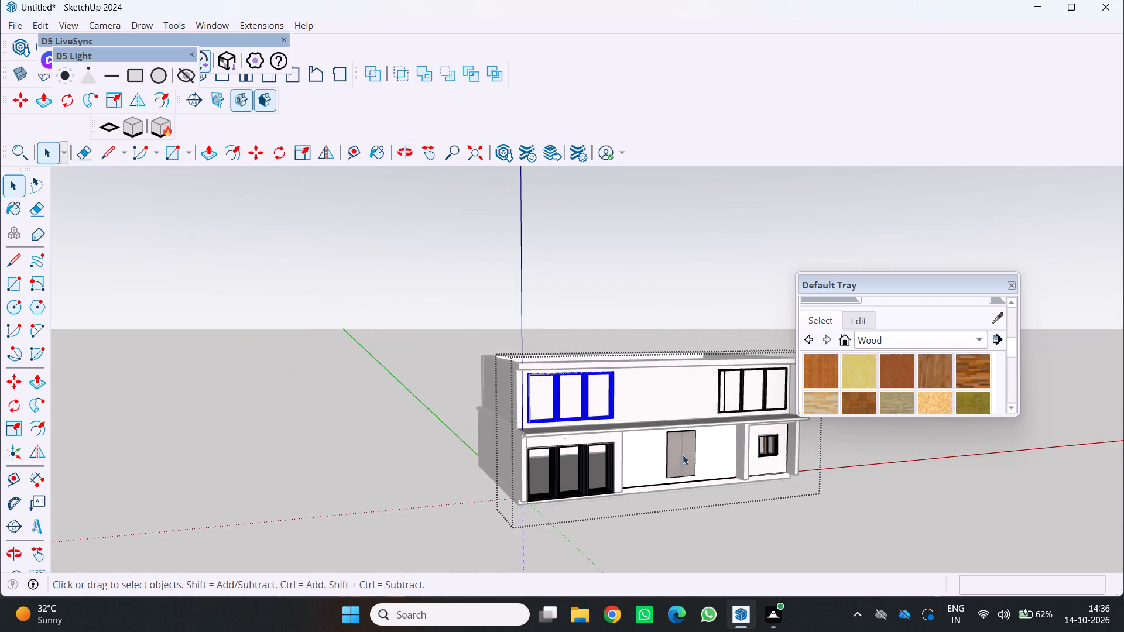
{"action": "scroll", "coordinate": [683, 454], "scroll_direction": "up", "scroll_amount": 5}
{"action": "scroll", "coordinate": [727, 400], "scroll_direction": "up", "scroll_amount": 1}
{"action": "middle_click_drag", "start_coordinate": [727, 400], "coordinate": [547, 360]}
{"action": "scroll", "coordinate": [521, 386], "scroll_direction": "down", "scroll_amount": 4}
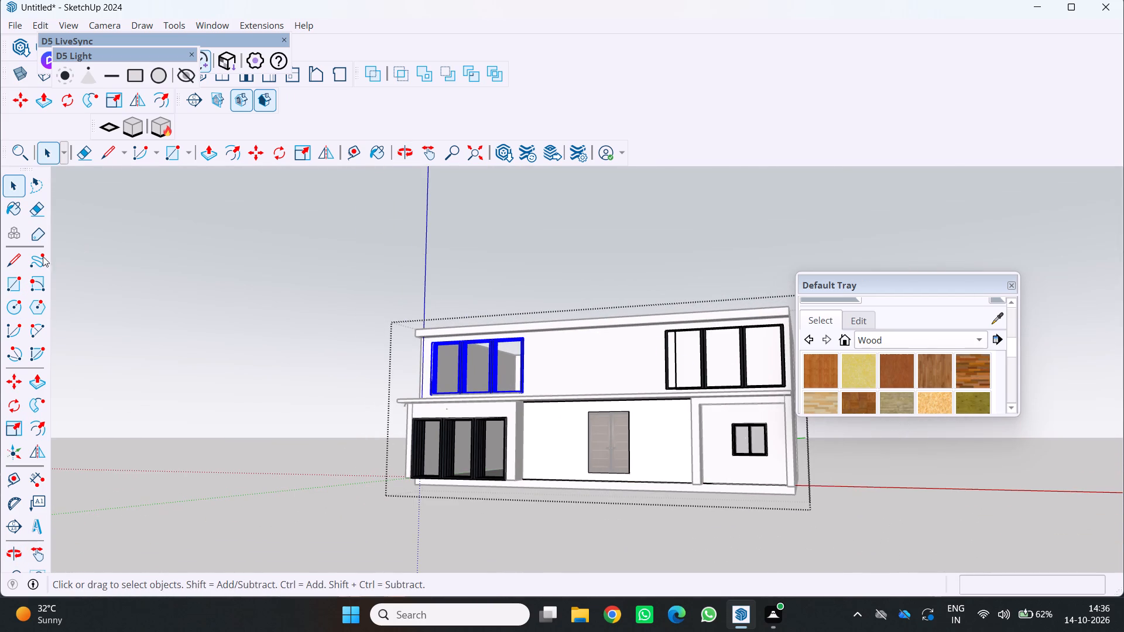
Erase the stray vertical outline edge showing inside the first panel of the frame above the small window.
{"action": "left_click", "coordinate": [37, 207]}
{"action": "scroll", "coordinate": [703, 365], "scroll_direction": "up", "scroll_amount": 3}
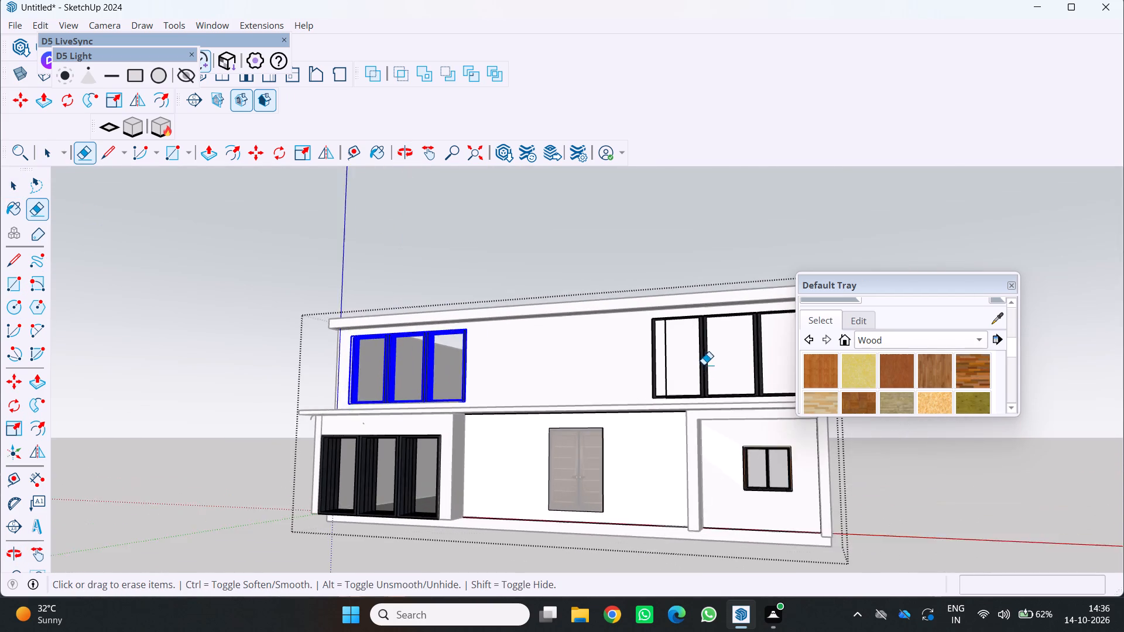
{"action": "scroll", "coordinate": [704, 365], "scroll_direction": "up", "scroll_amount": 2}
{"action": "left_click", "coordinate": [663, 346]}
{"action": "scroll", "coordinate": [663, 346], "scroll_direction": "down", "scroll_amount": 11}
{"action": "key", "text": "space"}
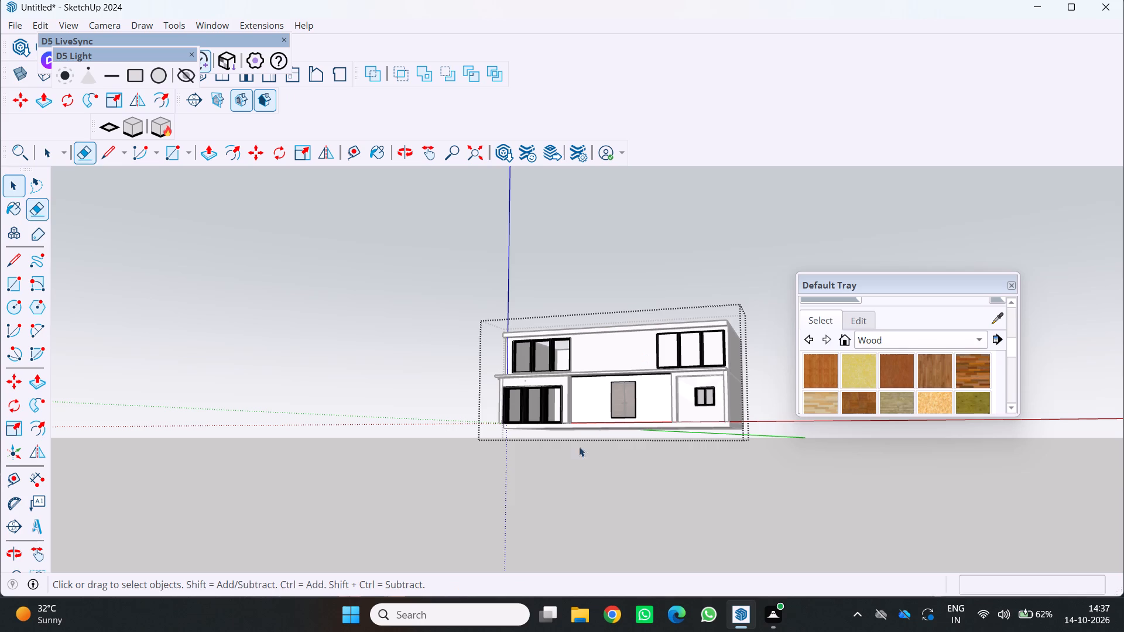
Leave the house group's editing mode and close the Default Tray.
{"action": "left_click", "coordinate": [561, 466]}
{"action": "left_click", "coordinate": [1012, 284]}
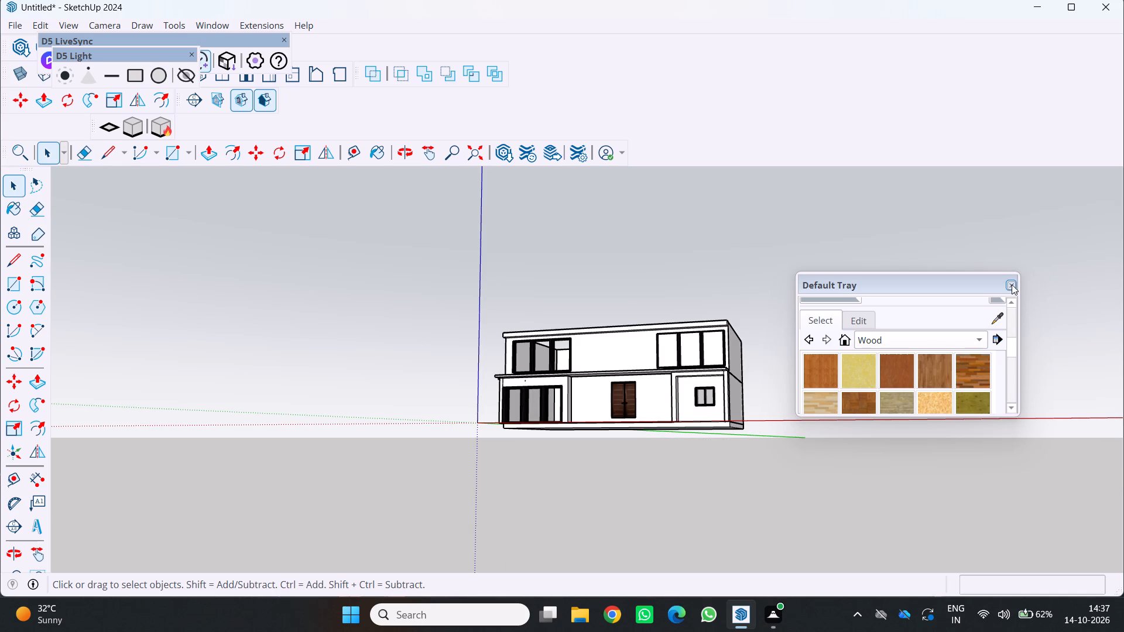
Draw a rectangle about 5' 4" wide by 7' 3" high on the upper front wall, directly above the wooden double door.
{"action": "scroll", "coordinate": [630, 486], "scroll_direction": "down", "scroll_amount": 3}
{"action": "middle_click_drag", "start_coordinate": [554, 520], "coordinate": [597, 582]}
{"action": "scroll", "coordinate": [587, 553], "scroll_direction": "up", "scroll_amount": 1}
{"action": "scroll", "coordinate": [635, 470], "scroll_direction": "up", "scroll_amount": 3}
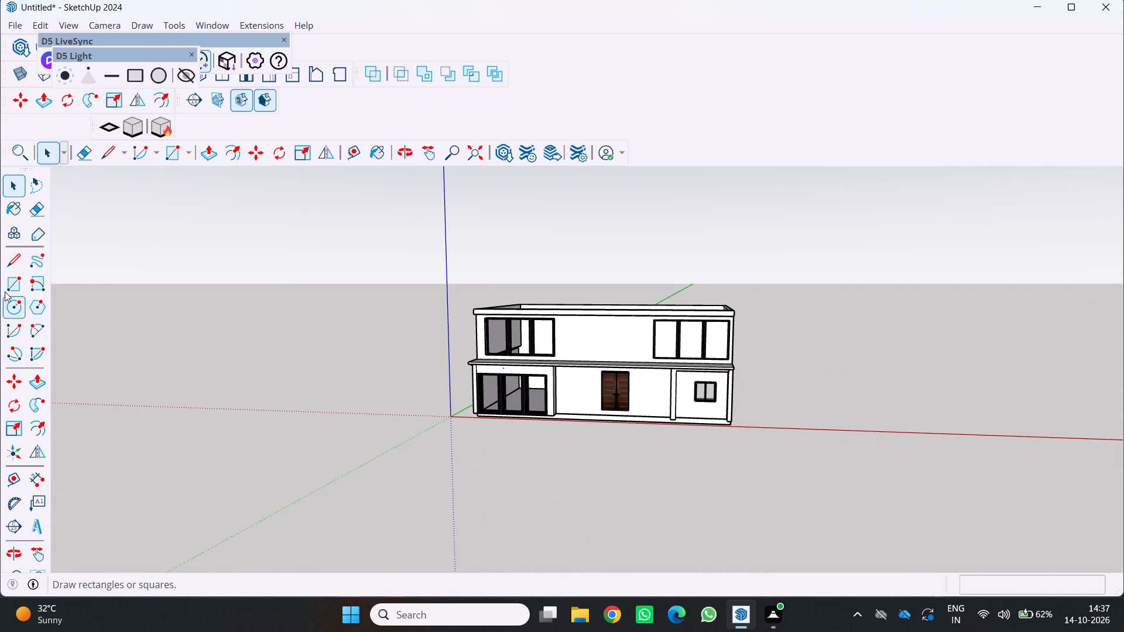
{"action": "left_click", "coordinate": [15, 280]}
{"action": "scroll", "coordinate": [619, 376], "scroll_direction": "up", "scroll_amount": 4}
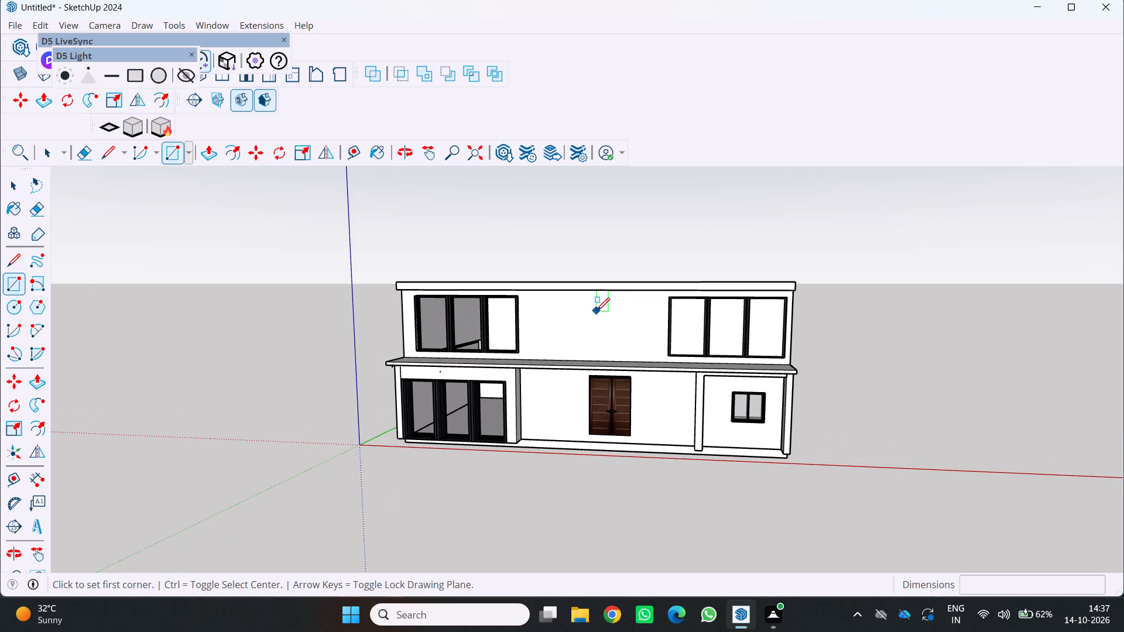
{"action": "left_click", "coordinate": [592, 300]}
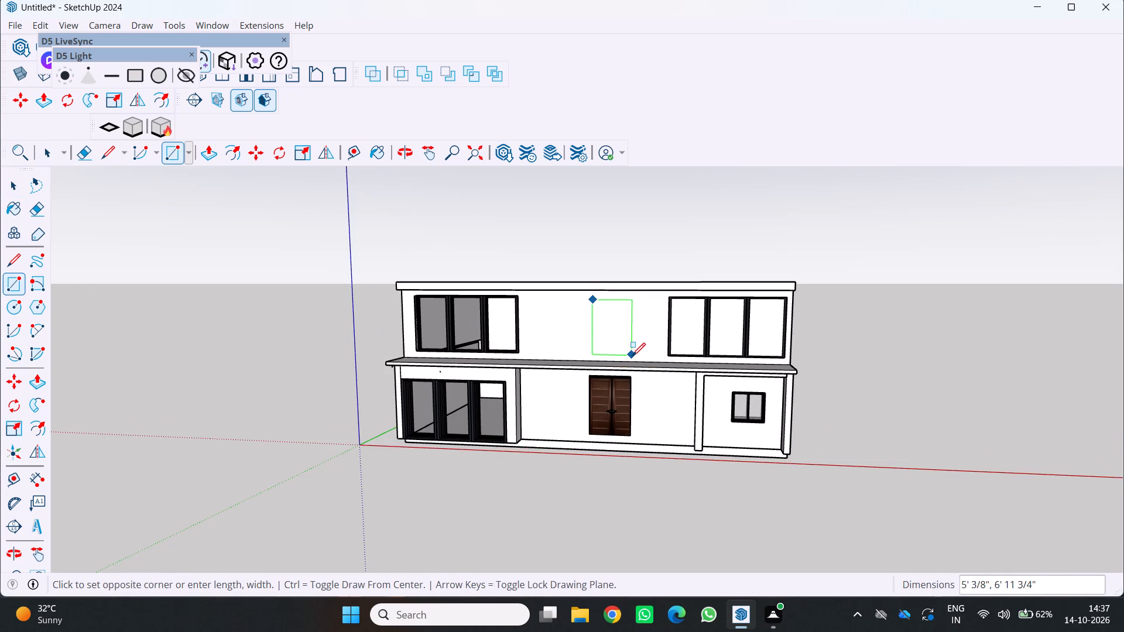
{"action": "left_click", "coordinate": [634, 358]}
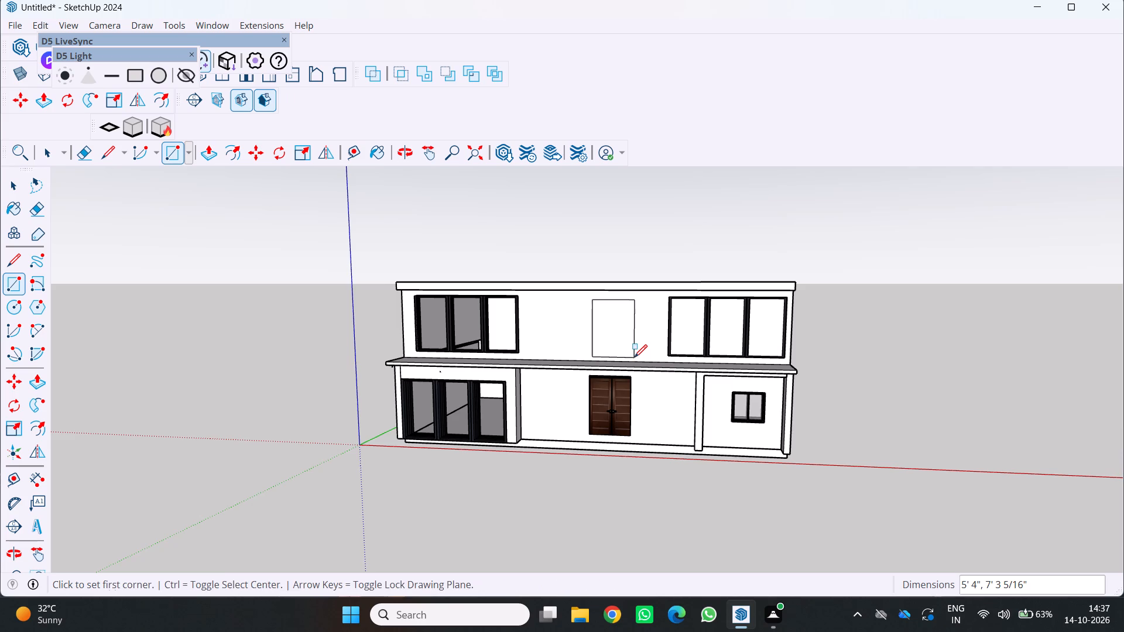
Push/Pull the rectangle above the double door about 11 1/8" into the upper wall.
{"action": "scroll", "coordinate": [612, 324], "scroll_direction": "up", "scroll_amount": 3}
{"action": "key", "text": "p"}
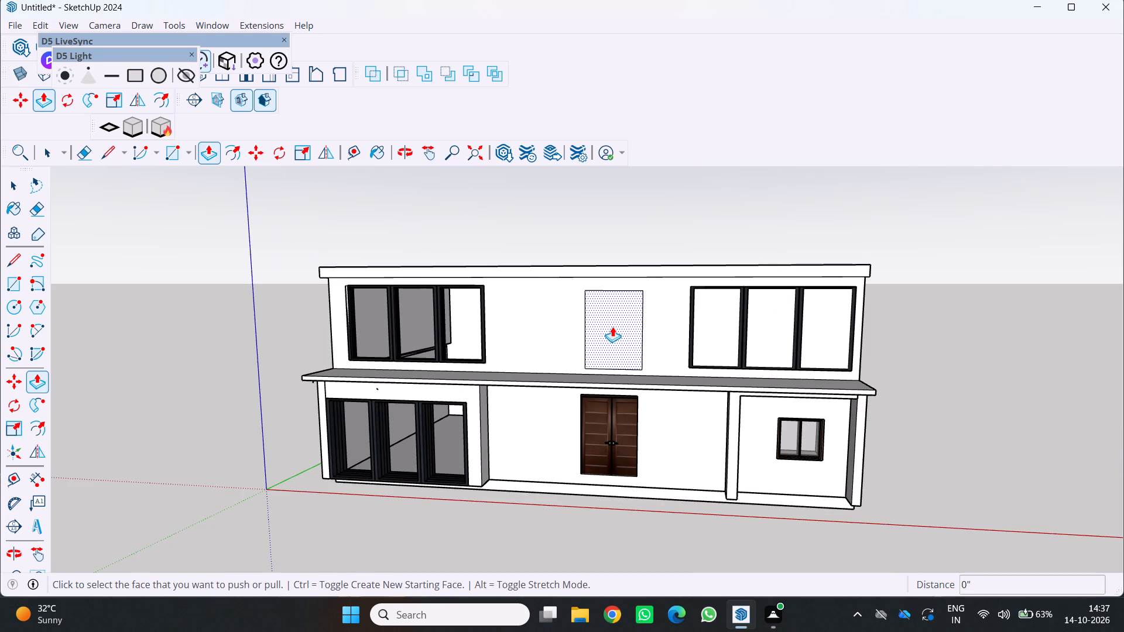
{"action": "left_click", "coordinate": [612, 327]}
{"action": "left_click", "coordinate": [635, 307]}
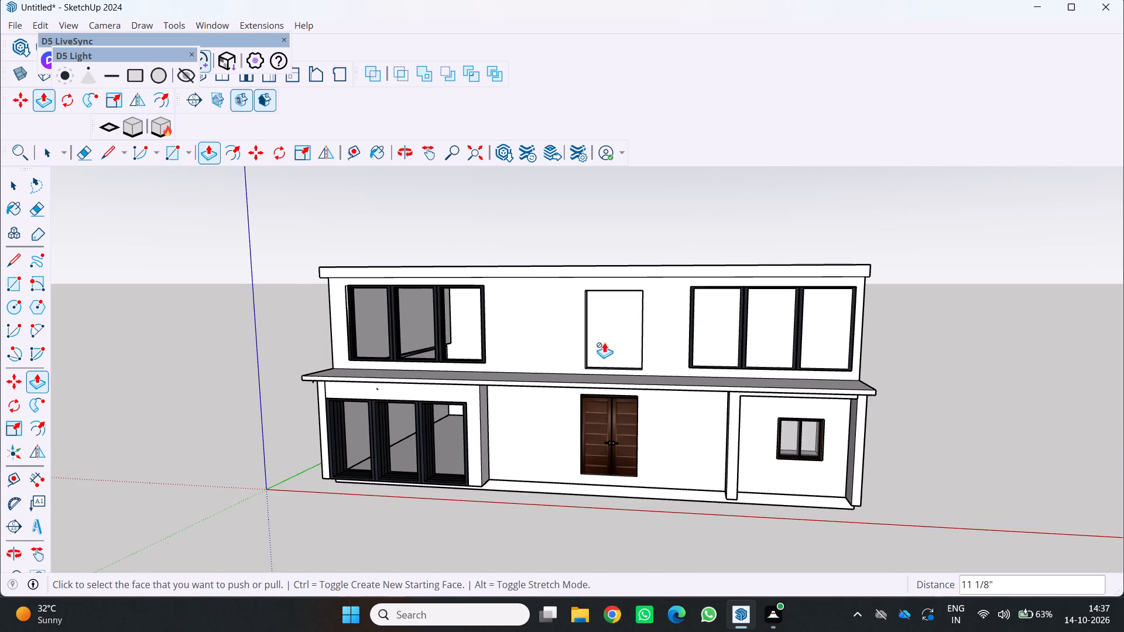
{"action": "scroll", "coordinate": [604, 342], "scroll_direction": "down", "scroll_amount": 5}
{"action": "middle_click_drag", "start_coordinate": [598, 342], "coordinate": [581, 321]}
{"action": "middle_click", "coordinate": [581, 321]}
{"action": "scroll", "coordinate": [743, 300], "scroll_direction": "up", "scroll_amount": 7}
{"action": "middle_click_drag", "start_coordinate": [571, 305], "coordinate": [599, 314]}
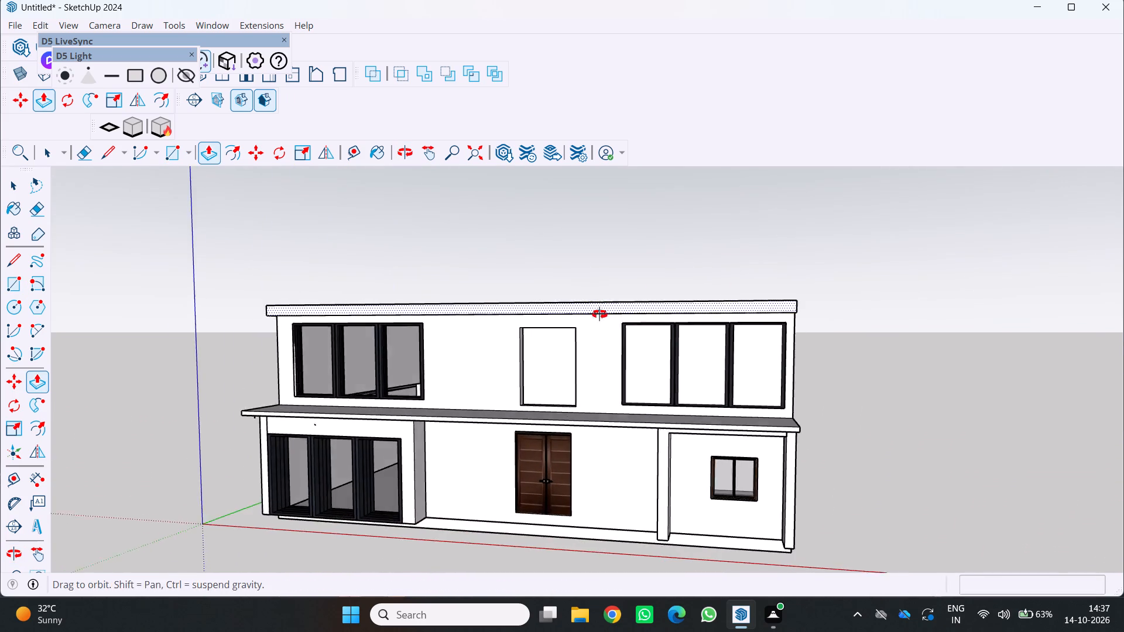
{"action": "middle_click_drag", "start_coordinate": [599, 314], "coordinate": [623, 336]}
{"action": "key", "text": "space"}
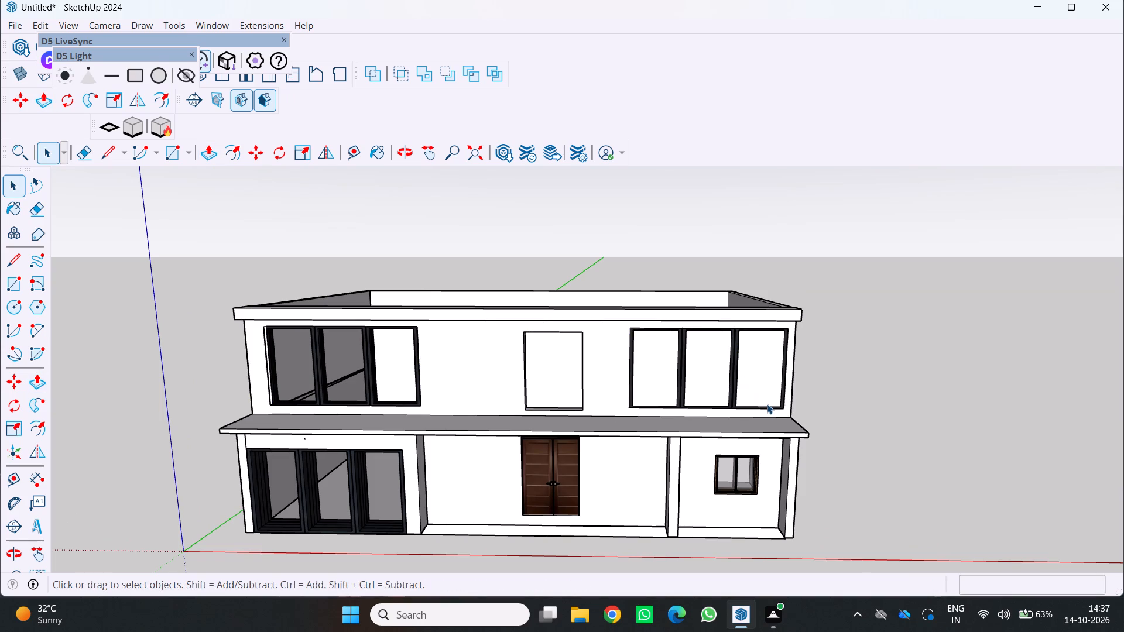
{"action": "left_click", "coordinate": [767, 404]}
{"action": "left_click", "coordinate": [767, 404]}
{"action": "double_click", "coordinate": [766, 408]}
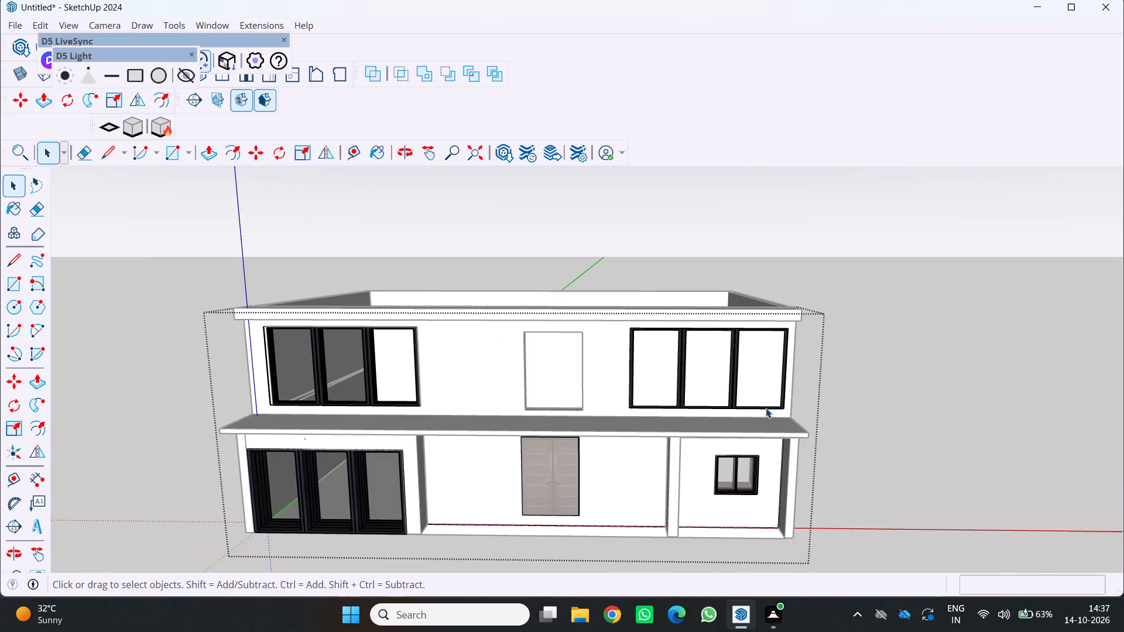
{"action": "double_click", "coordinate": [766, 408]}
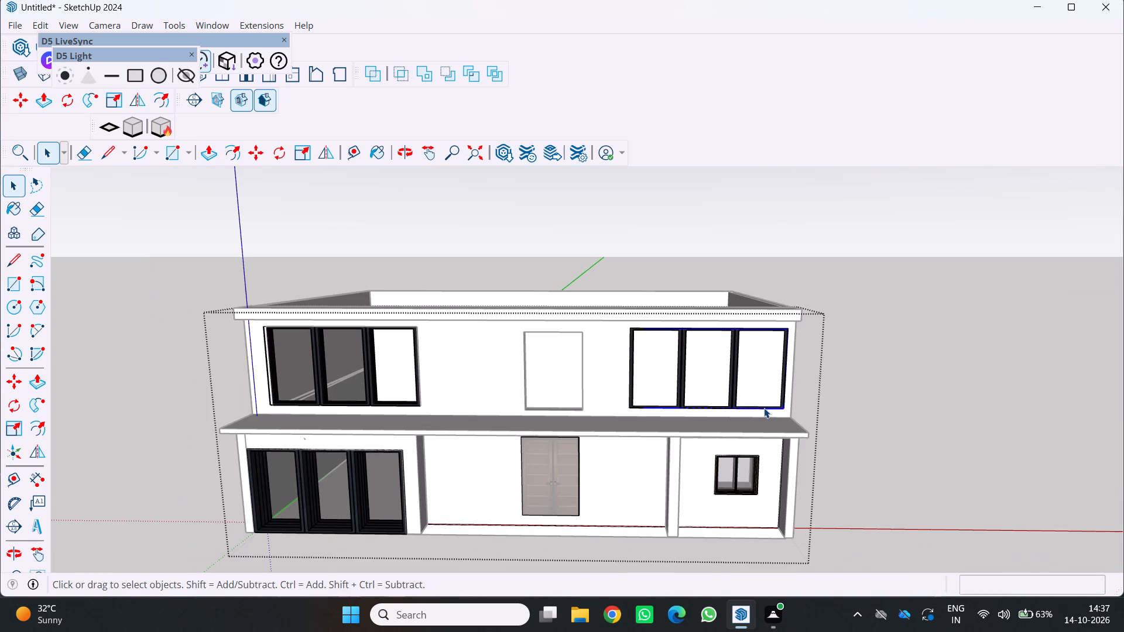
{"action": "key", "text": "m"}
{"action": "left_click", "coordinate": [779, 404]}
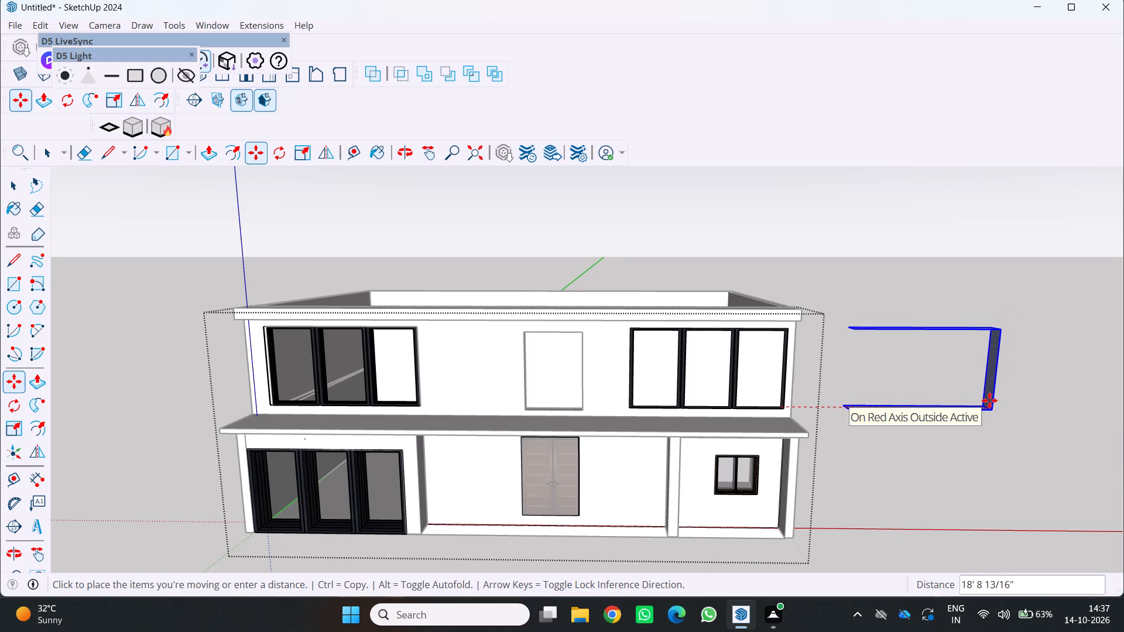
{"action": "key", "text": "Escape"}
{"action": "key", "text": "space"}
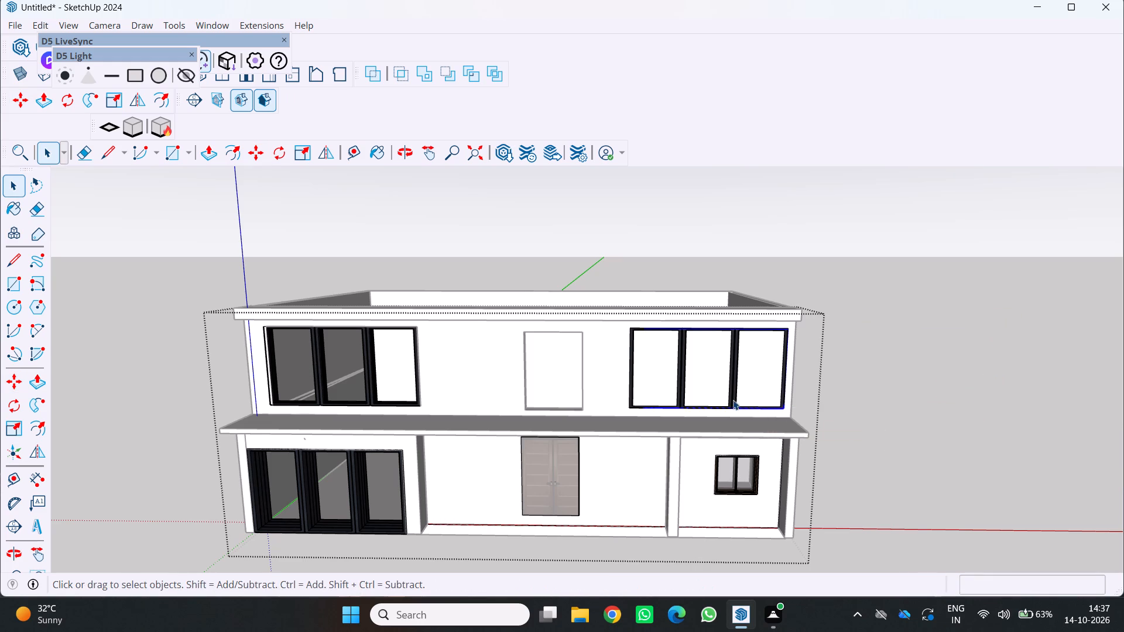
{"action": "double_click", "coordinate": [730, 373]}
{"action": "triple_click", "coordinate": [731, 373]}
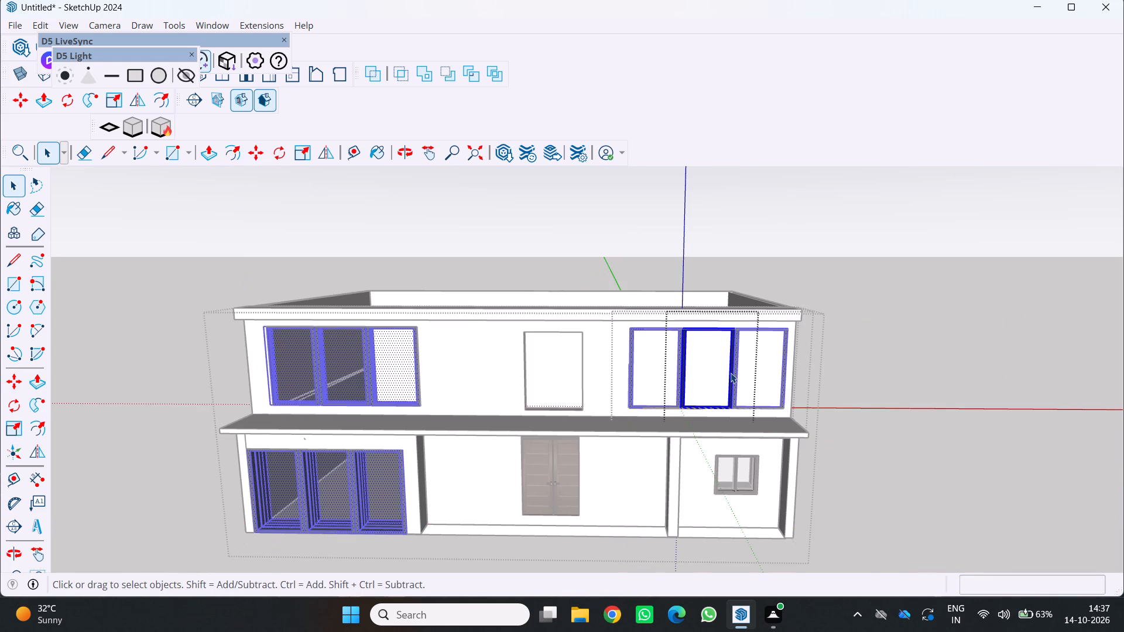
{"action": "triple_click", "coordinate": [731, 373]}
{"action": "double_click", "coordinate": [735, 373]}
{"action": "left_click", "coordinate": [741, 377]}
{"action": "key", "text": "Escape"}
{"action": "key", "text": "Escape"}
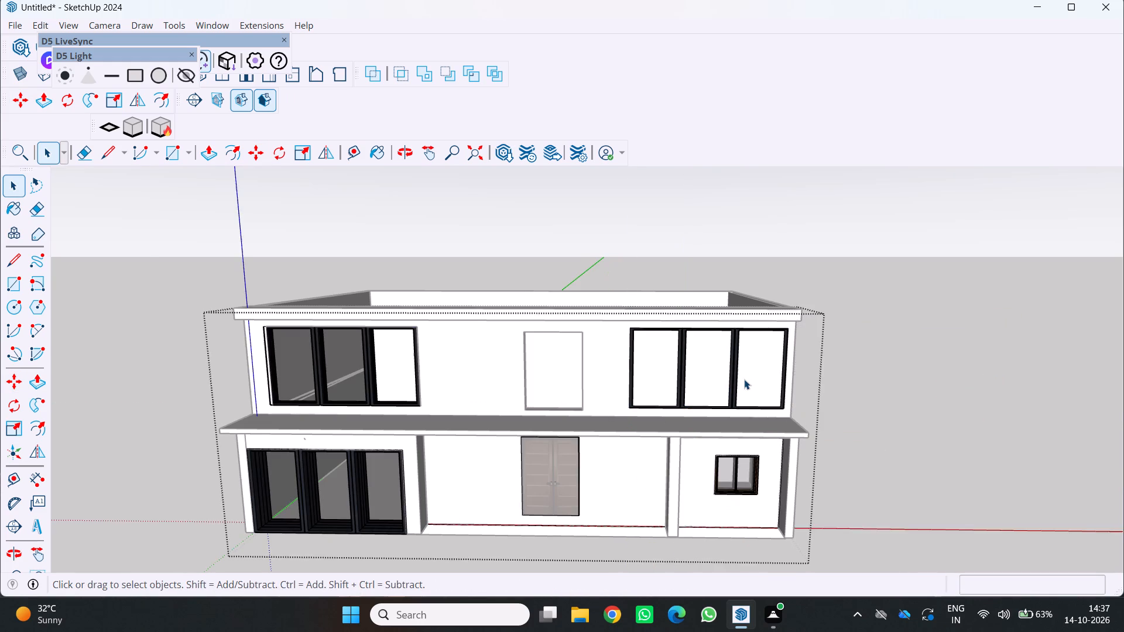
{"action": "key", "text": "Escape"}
Inside the house group, move the three-panel frame above the small window about 19' off the wall into the empty space beside the house.
{"action": "left_click", "coordinate": [786, 366]}
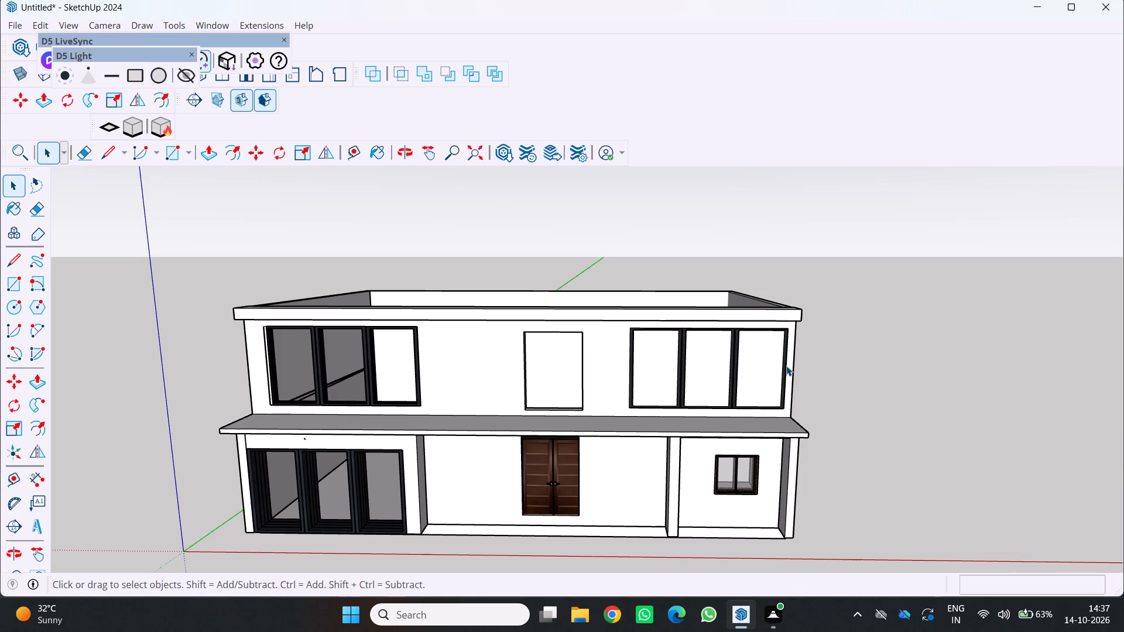
{"action": "left_click", "coordinate": [784, 366]}
{"action": "left_click", "coordinate": [784, 366]}
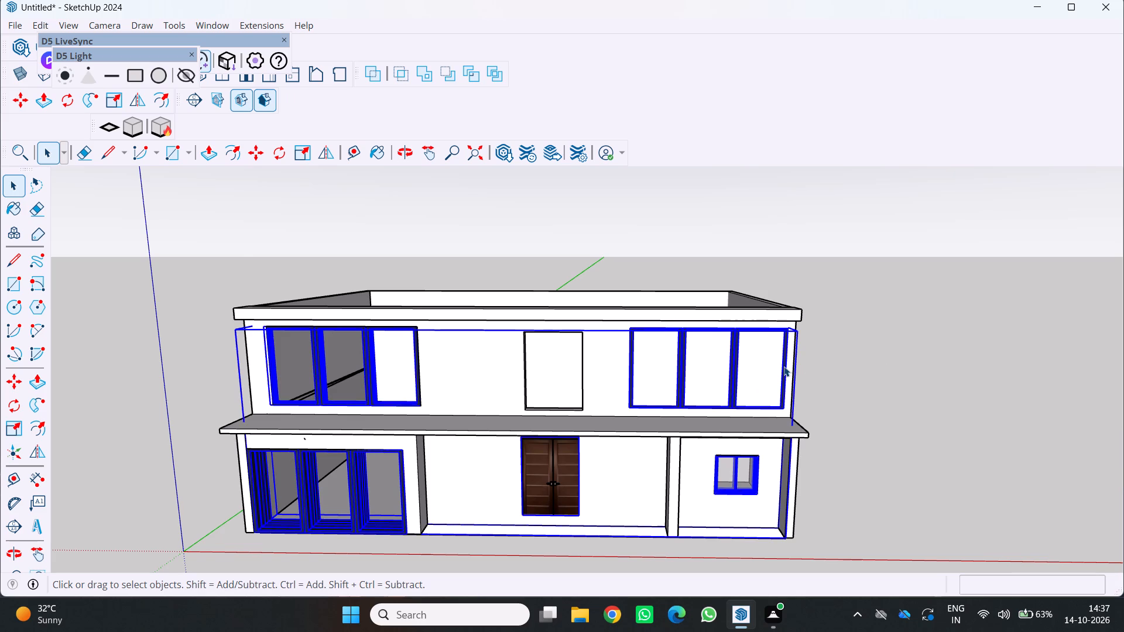
{"action": "left_click", "coordinate": [784, 366]}
{"action": "left_click", "coordinate": [784, 366]}
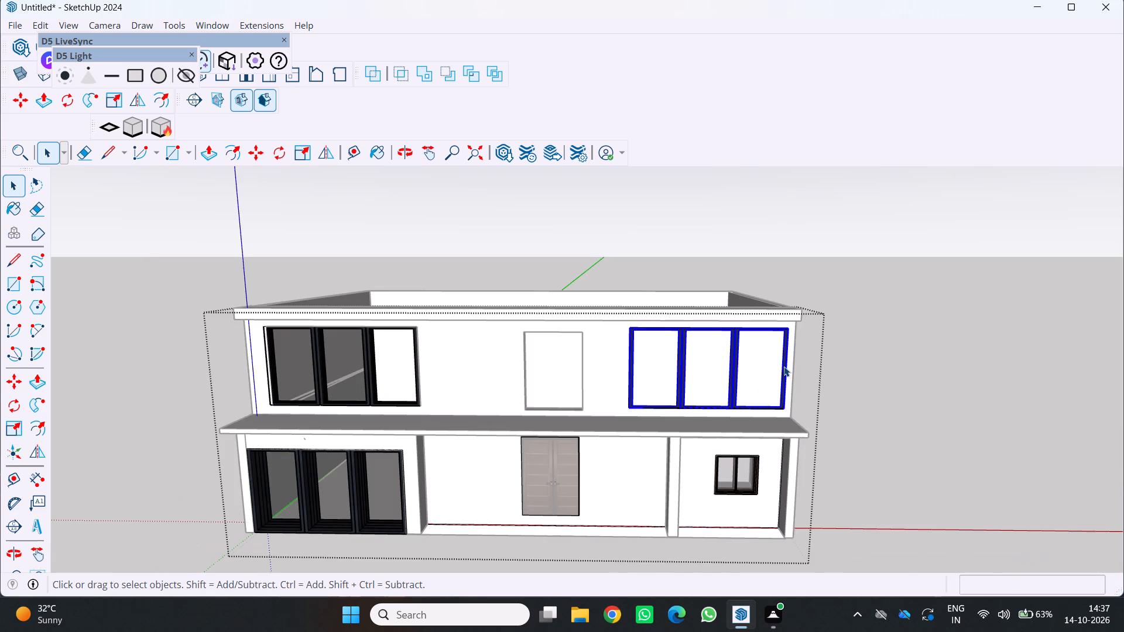
{"action": "key", "text": "m"}
{"action": "left_click", "coordinate": [784, 366]}
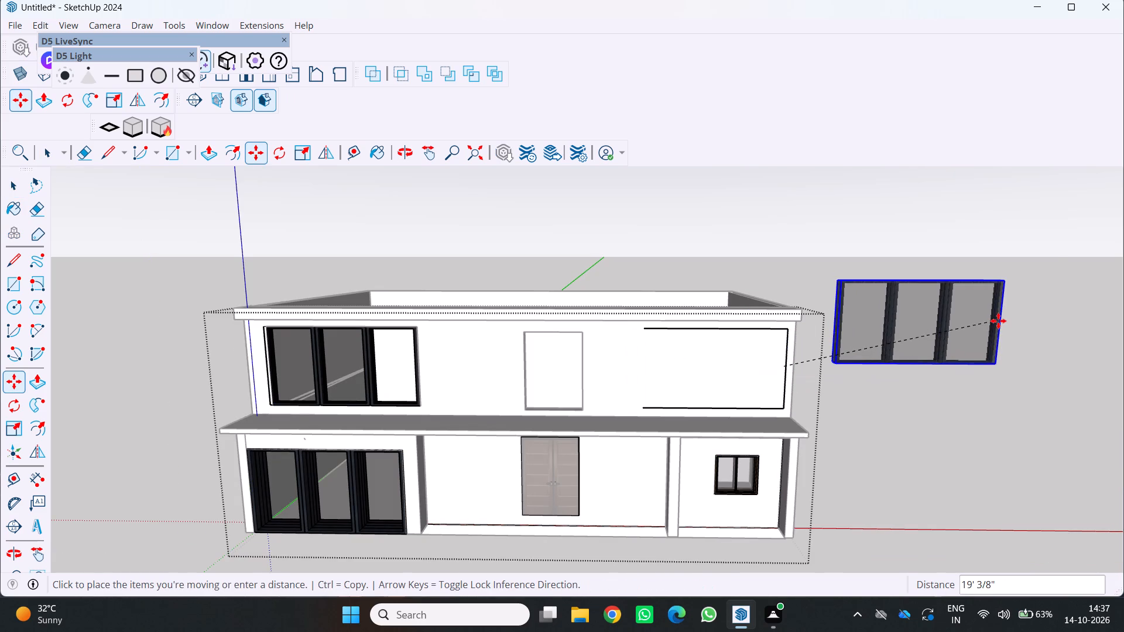
{"action": "left_click", "coordinate": [998, 321]}
{"action": "key", "text": "space"}
Erase the leftover bottom, side and top outline edges on the upper wall where the three-panel frame sat.
{"action": "middle_click_drag", "start_coordinate": [773, 434], "coordinate": [678, 387]}
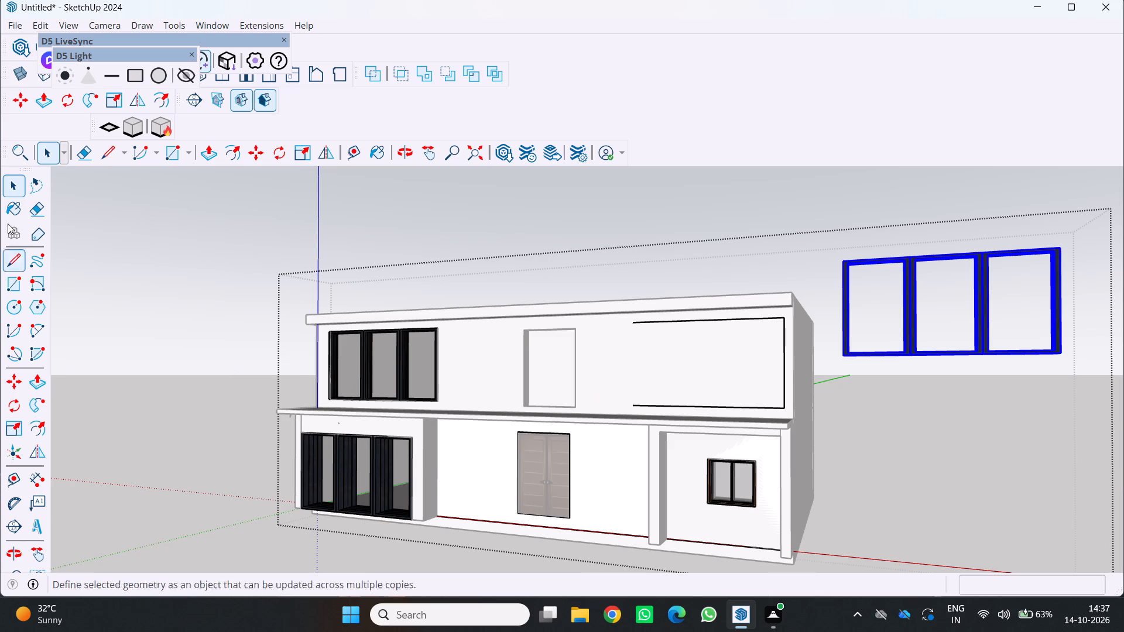
{"action": "left_click", "coordinate": [35, 207]}
{"action": "scroll", "coordinate": [498, 419], "scroll_direction": "up", "scroll_amount": 2}
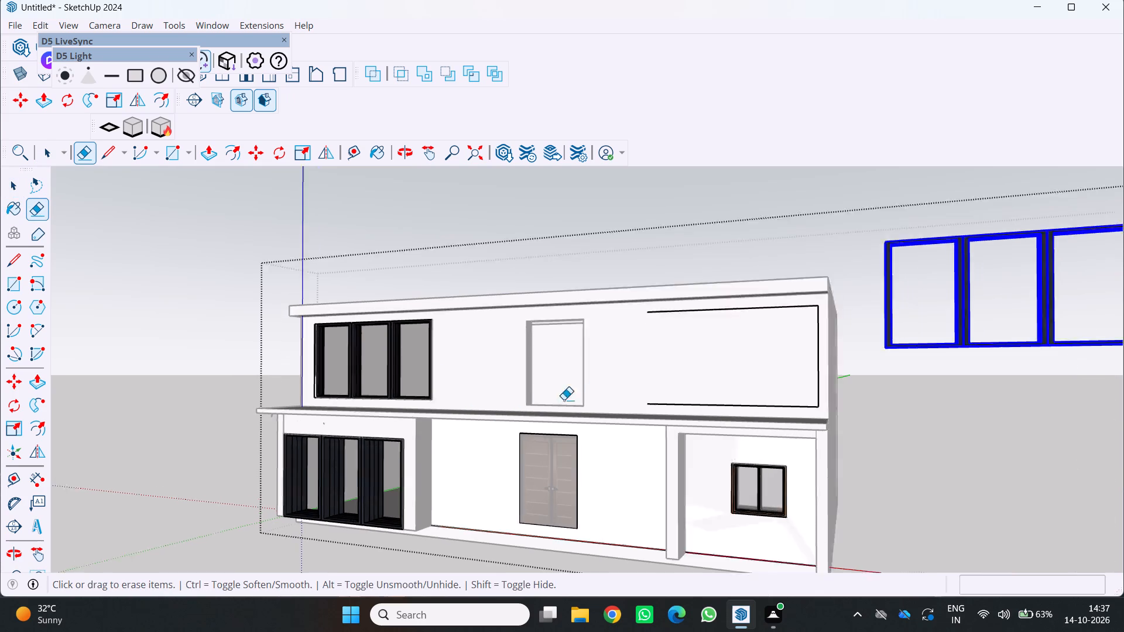
{"action": "scroll", "coordinate": [564, 400], "scroll_direction": "up", "scroll_amount": 1}
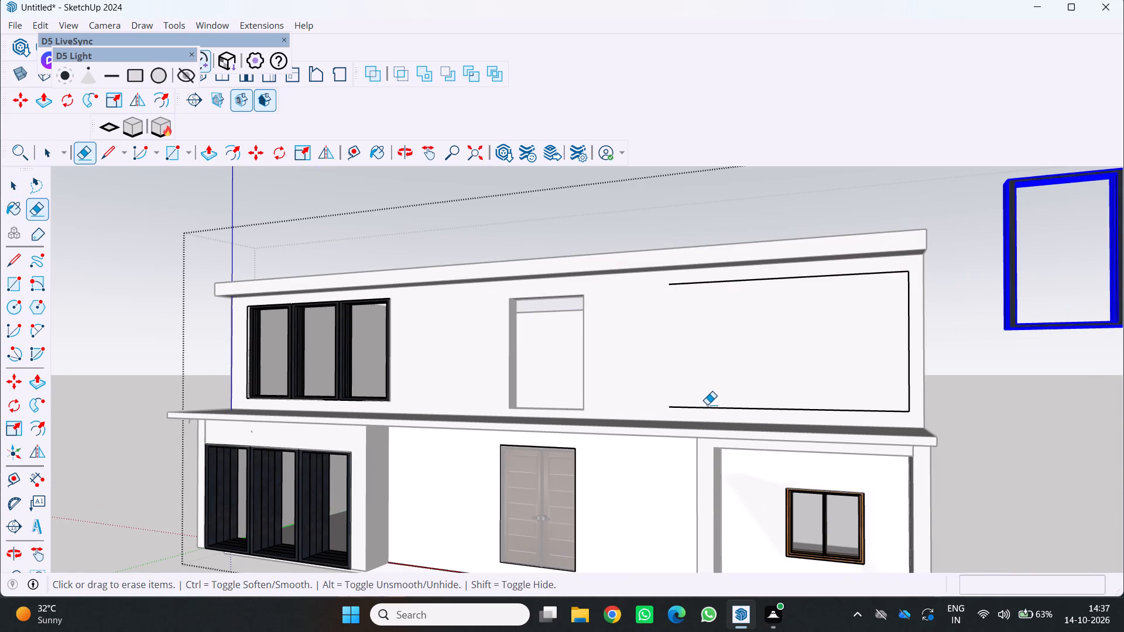
{"action": "left_click", "coordinate": [707, 411]}
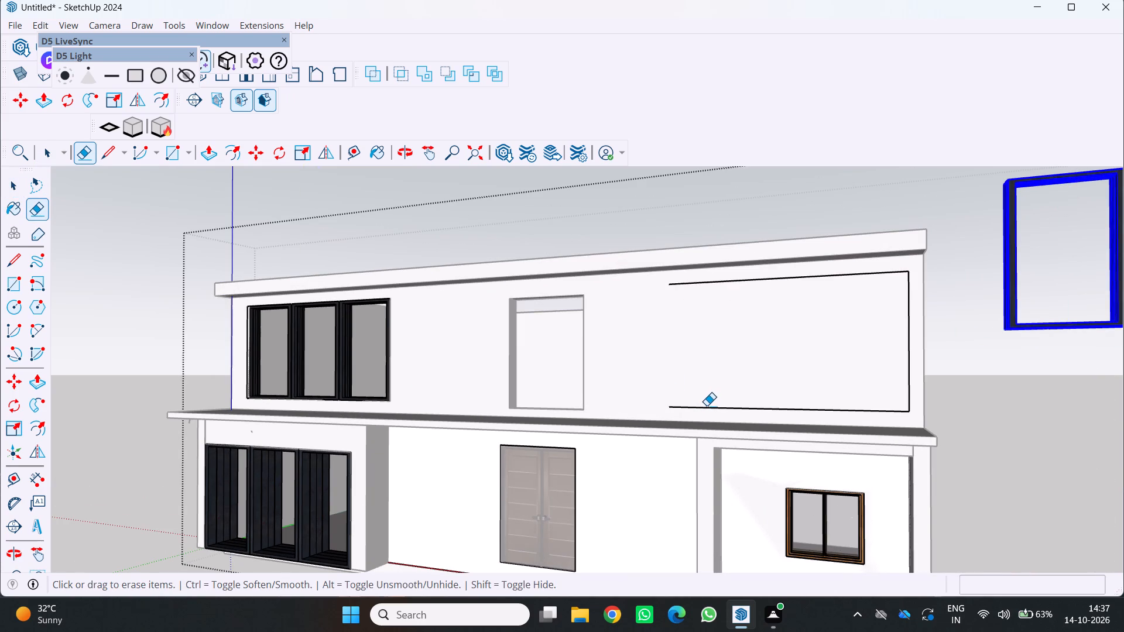
{"action": "left_click", "coordinate": [707, 408]}
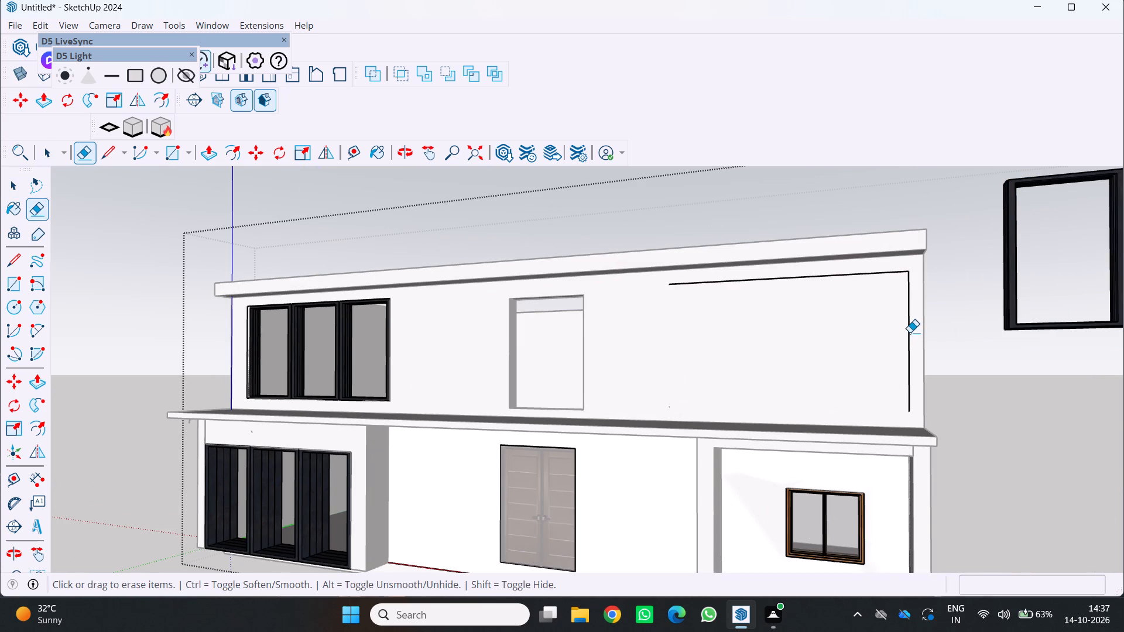
{"action": "left_click", "coordinate": [910, 332]}
{"action": "left_click", "coordinate": [842, 277]}
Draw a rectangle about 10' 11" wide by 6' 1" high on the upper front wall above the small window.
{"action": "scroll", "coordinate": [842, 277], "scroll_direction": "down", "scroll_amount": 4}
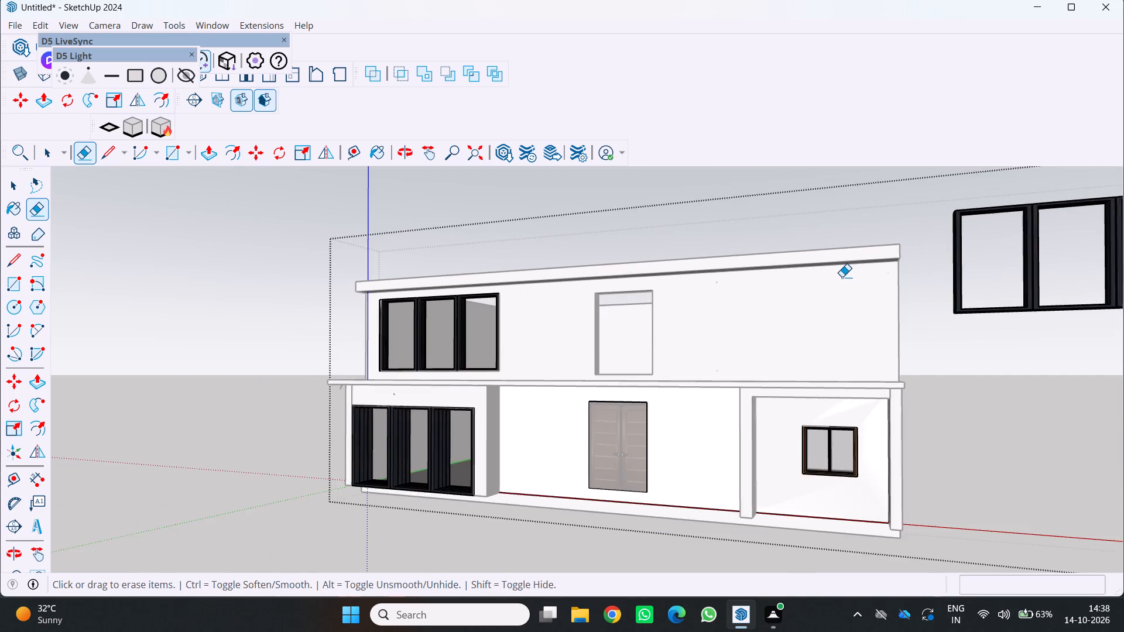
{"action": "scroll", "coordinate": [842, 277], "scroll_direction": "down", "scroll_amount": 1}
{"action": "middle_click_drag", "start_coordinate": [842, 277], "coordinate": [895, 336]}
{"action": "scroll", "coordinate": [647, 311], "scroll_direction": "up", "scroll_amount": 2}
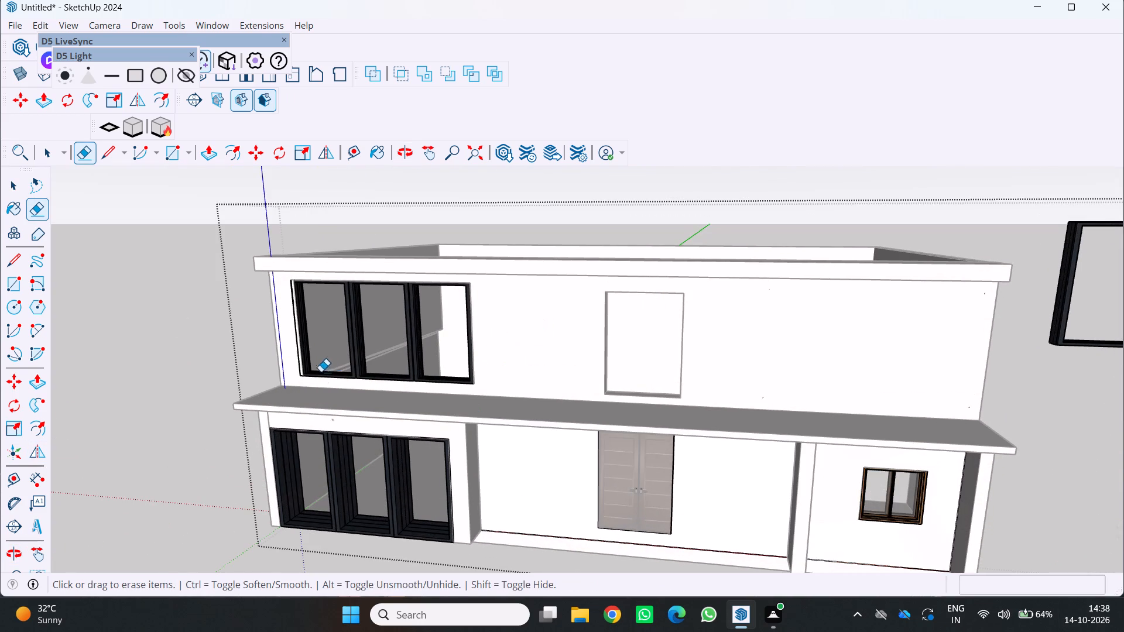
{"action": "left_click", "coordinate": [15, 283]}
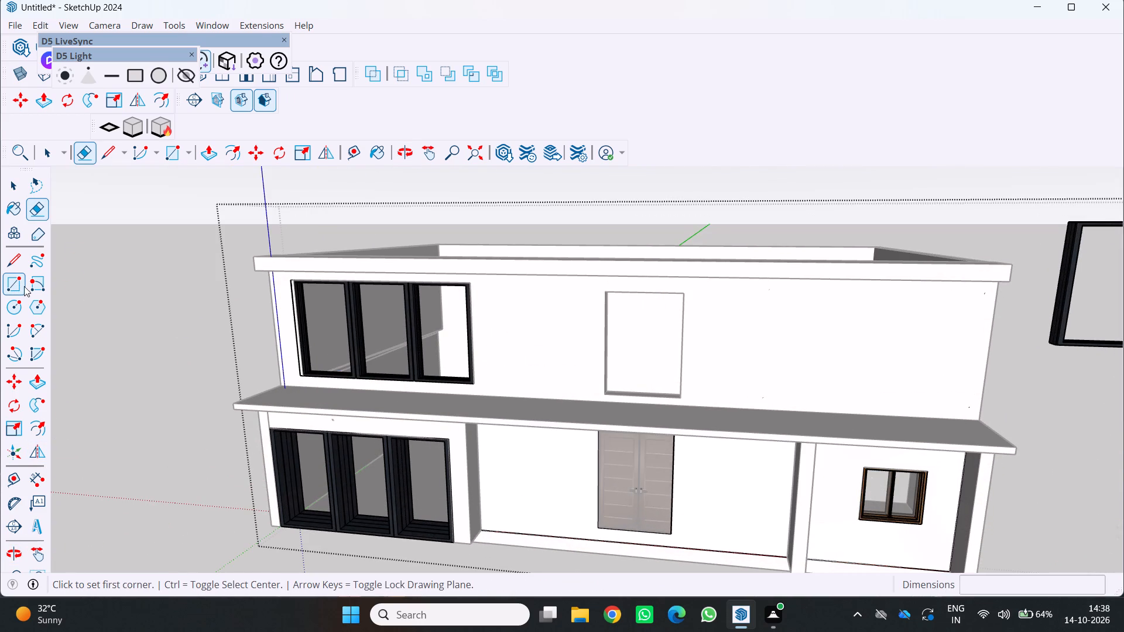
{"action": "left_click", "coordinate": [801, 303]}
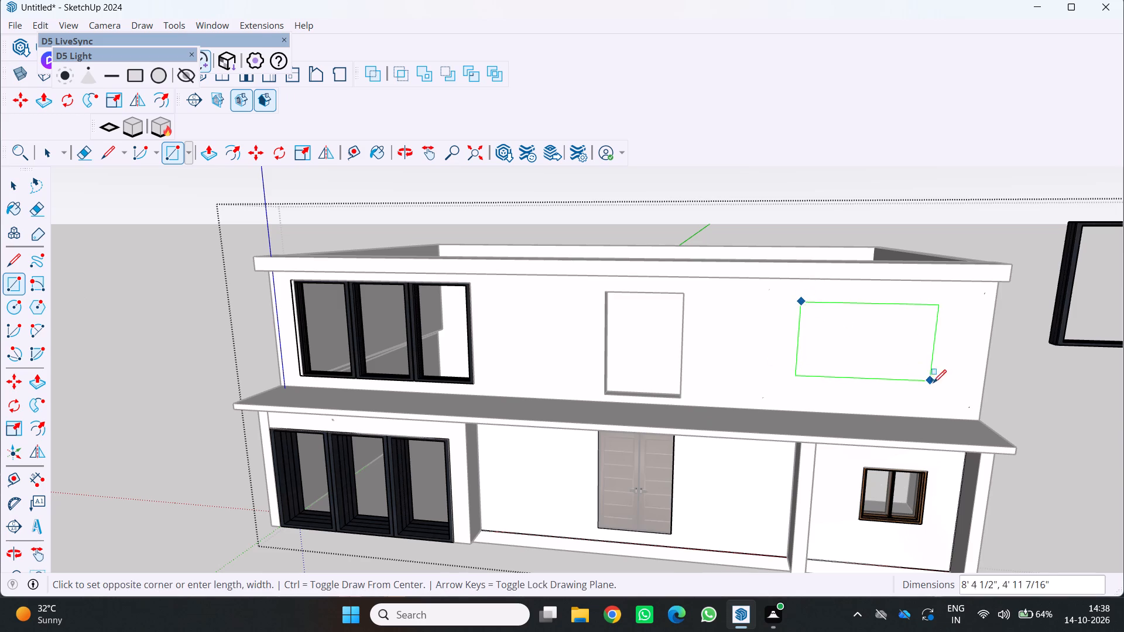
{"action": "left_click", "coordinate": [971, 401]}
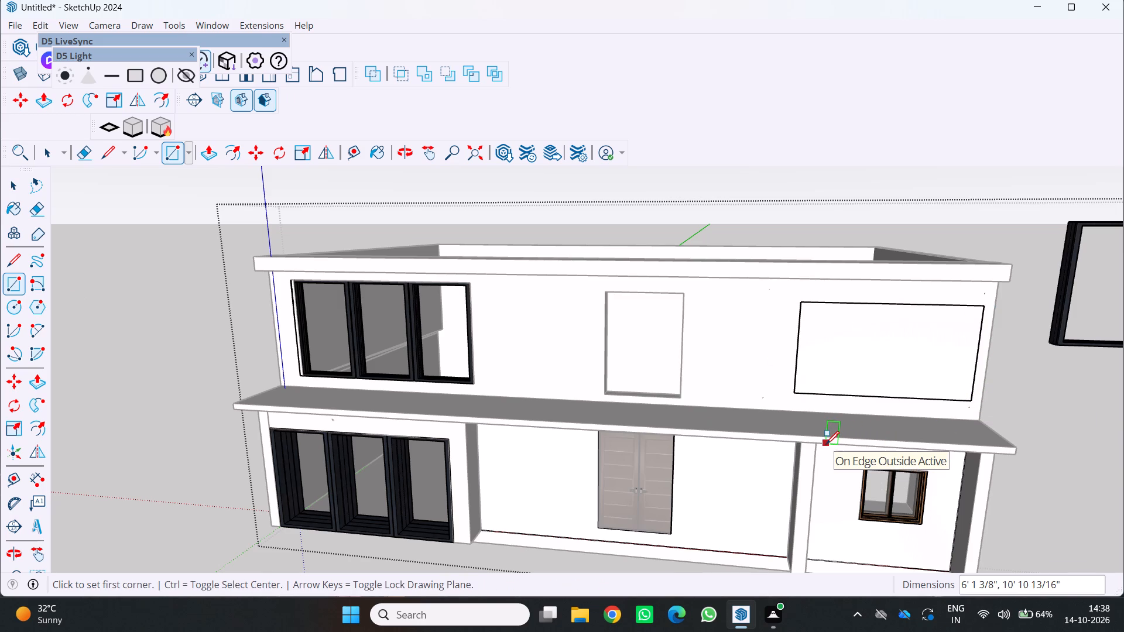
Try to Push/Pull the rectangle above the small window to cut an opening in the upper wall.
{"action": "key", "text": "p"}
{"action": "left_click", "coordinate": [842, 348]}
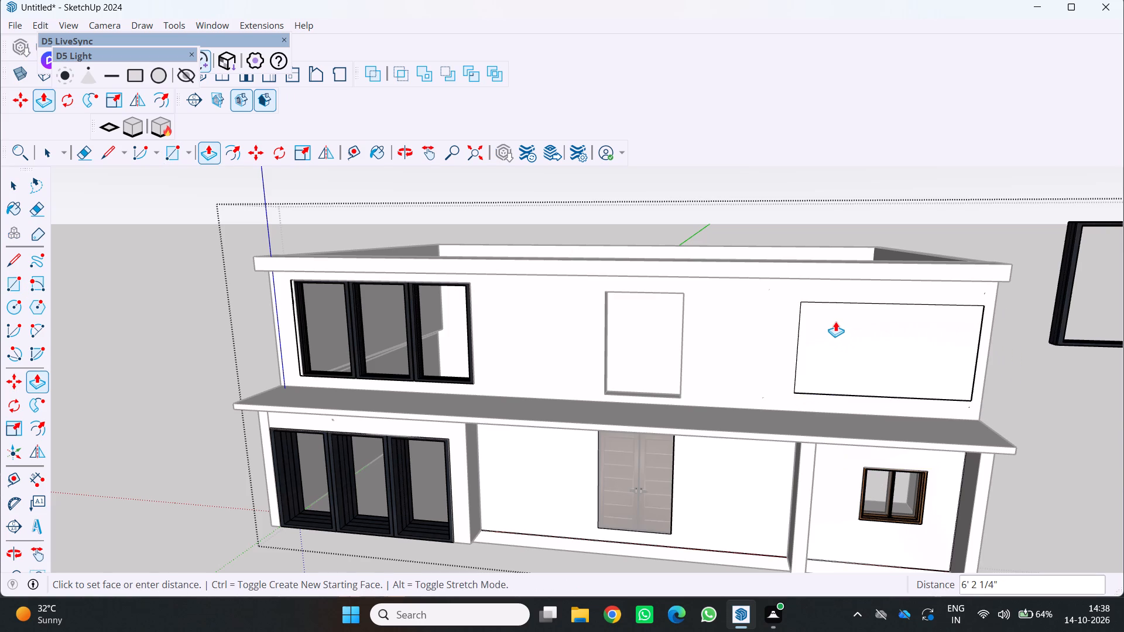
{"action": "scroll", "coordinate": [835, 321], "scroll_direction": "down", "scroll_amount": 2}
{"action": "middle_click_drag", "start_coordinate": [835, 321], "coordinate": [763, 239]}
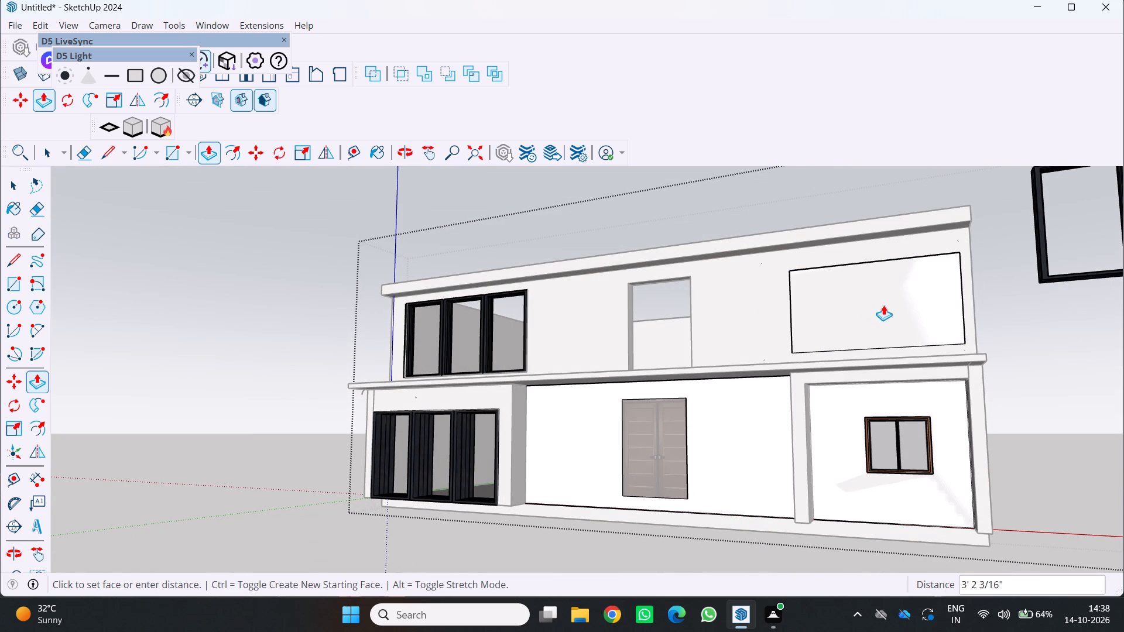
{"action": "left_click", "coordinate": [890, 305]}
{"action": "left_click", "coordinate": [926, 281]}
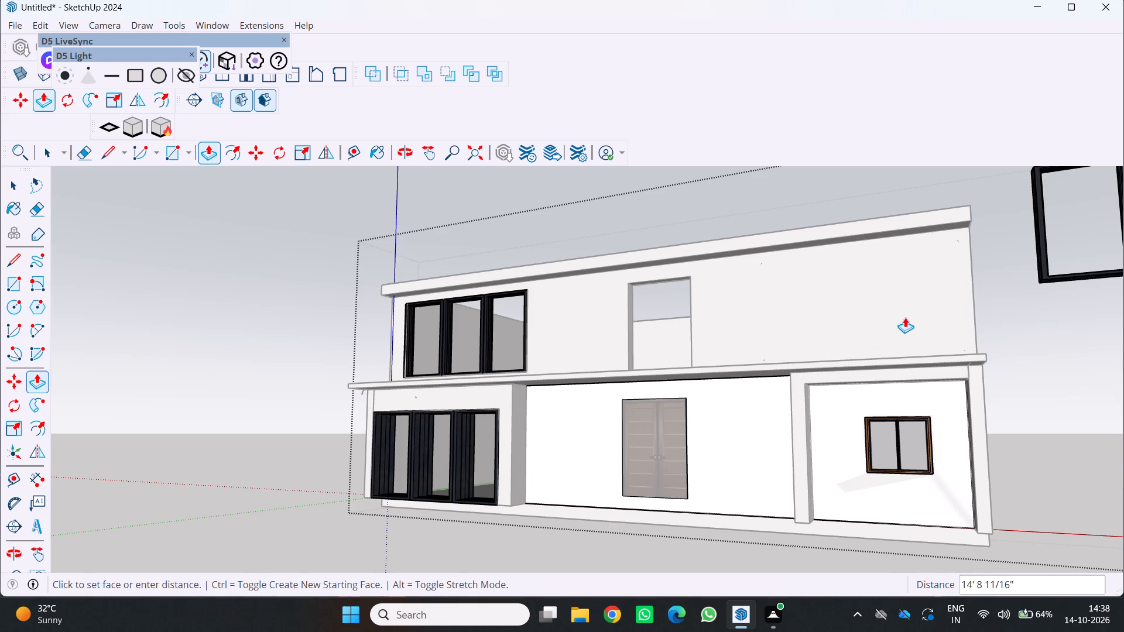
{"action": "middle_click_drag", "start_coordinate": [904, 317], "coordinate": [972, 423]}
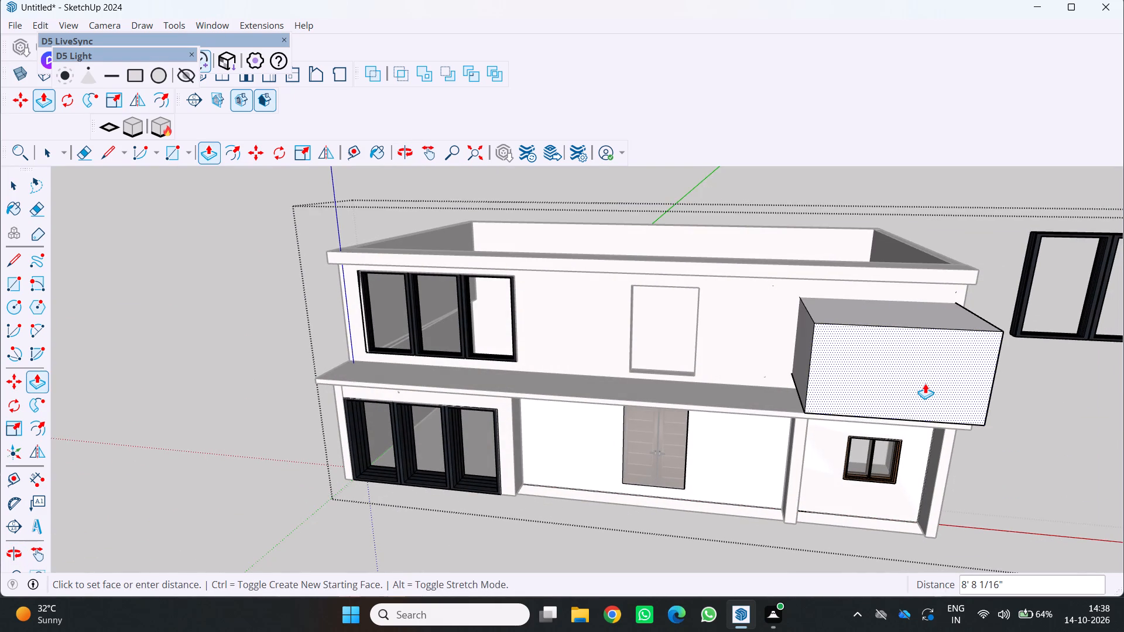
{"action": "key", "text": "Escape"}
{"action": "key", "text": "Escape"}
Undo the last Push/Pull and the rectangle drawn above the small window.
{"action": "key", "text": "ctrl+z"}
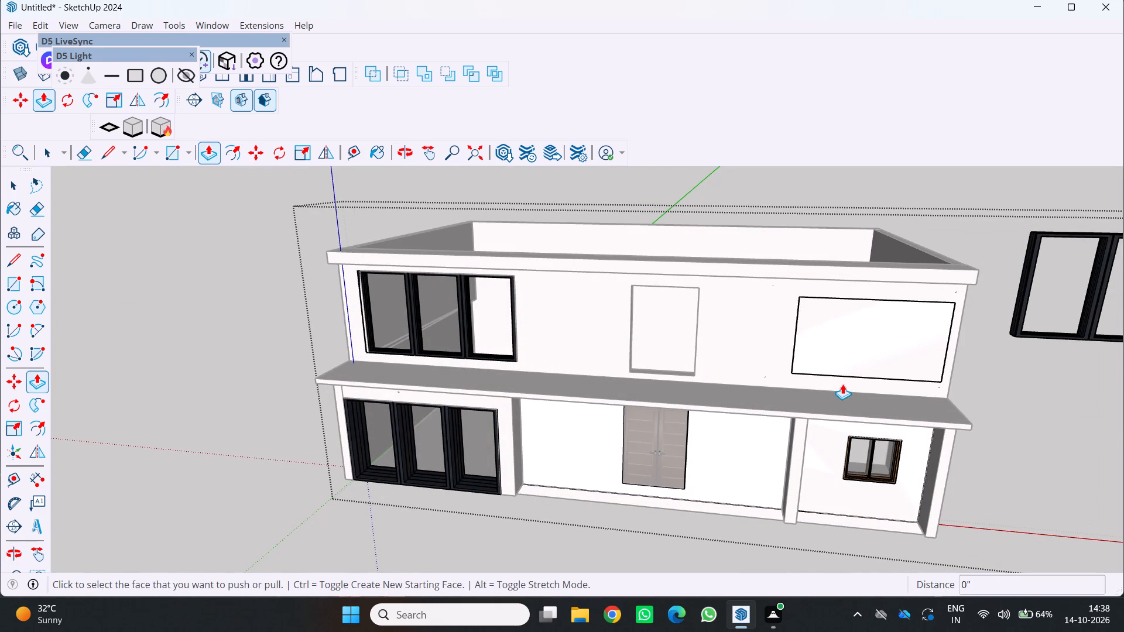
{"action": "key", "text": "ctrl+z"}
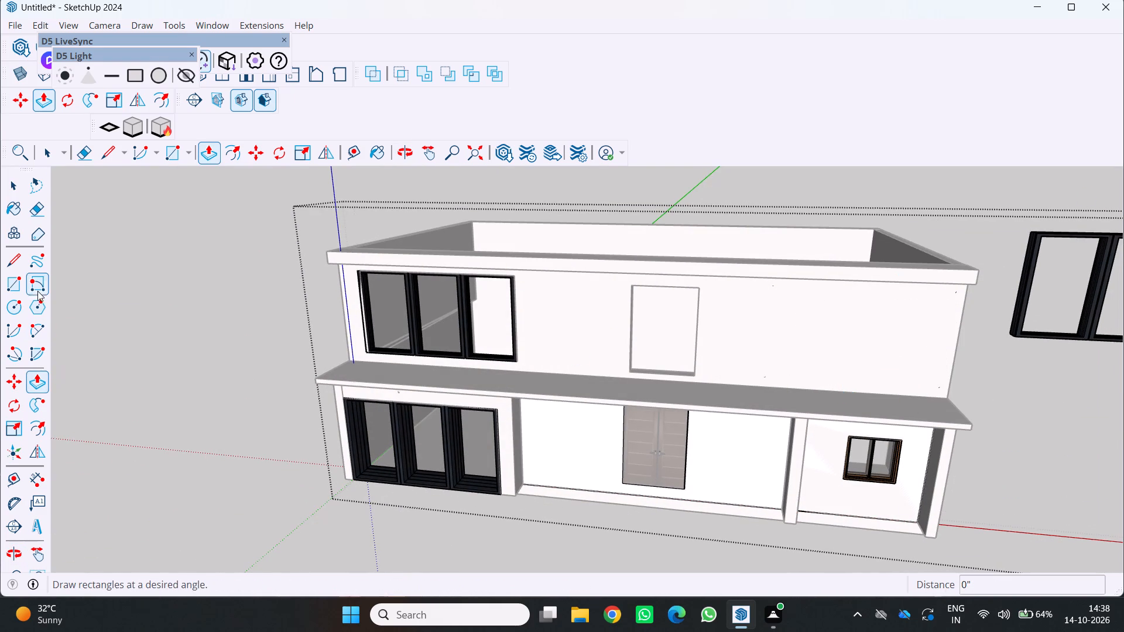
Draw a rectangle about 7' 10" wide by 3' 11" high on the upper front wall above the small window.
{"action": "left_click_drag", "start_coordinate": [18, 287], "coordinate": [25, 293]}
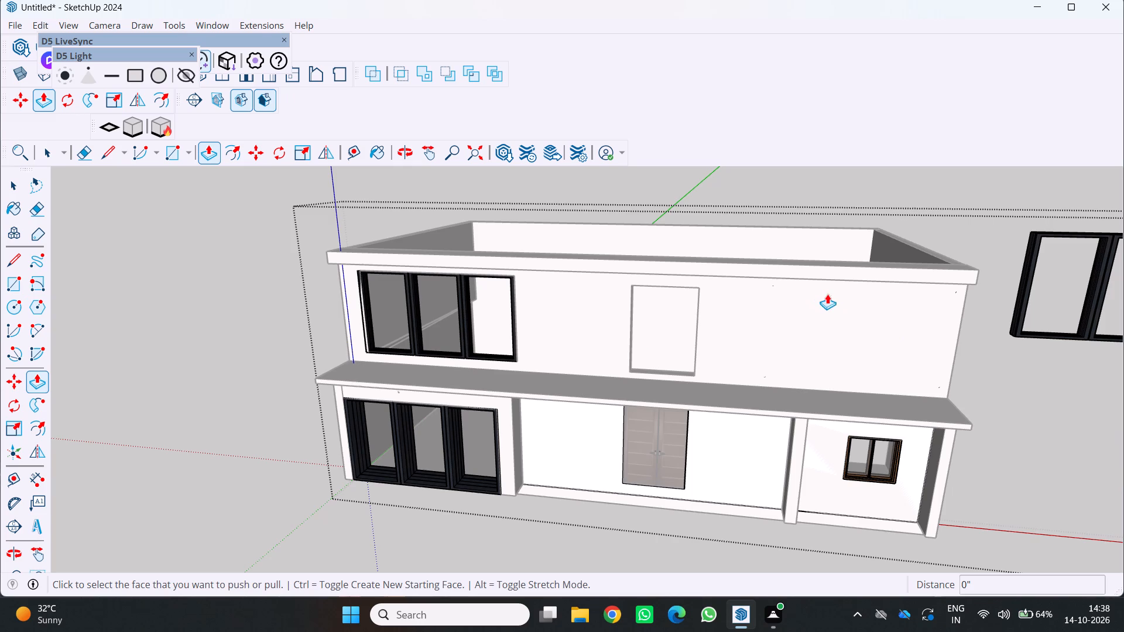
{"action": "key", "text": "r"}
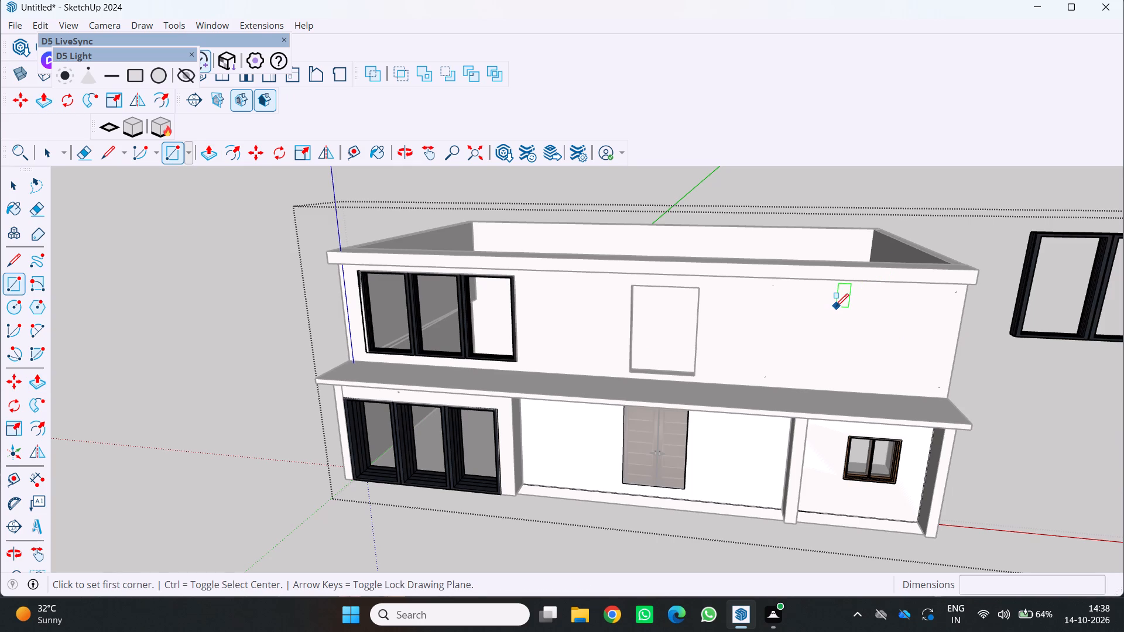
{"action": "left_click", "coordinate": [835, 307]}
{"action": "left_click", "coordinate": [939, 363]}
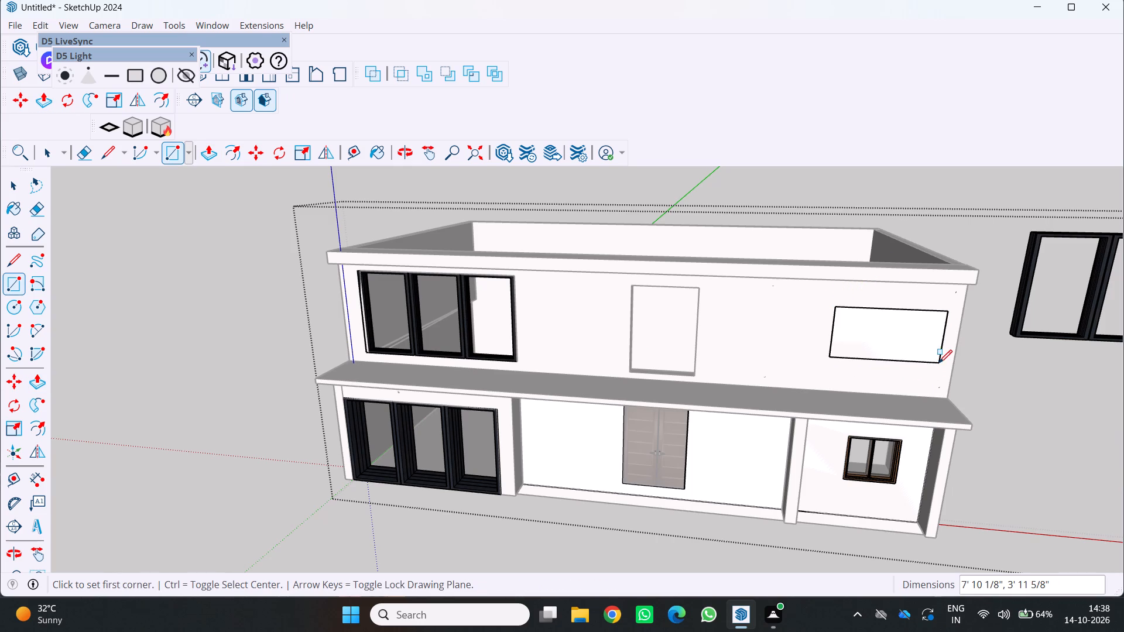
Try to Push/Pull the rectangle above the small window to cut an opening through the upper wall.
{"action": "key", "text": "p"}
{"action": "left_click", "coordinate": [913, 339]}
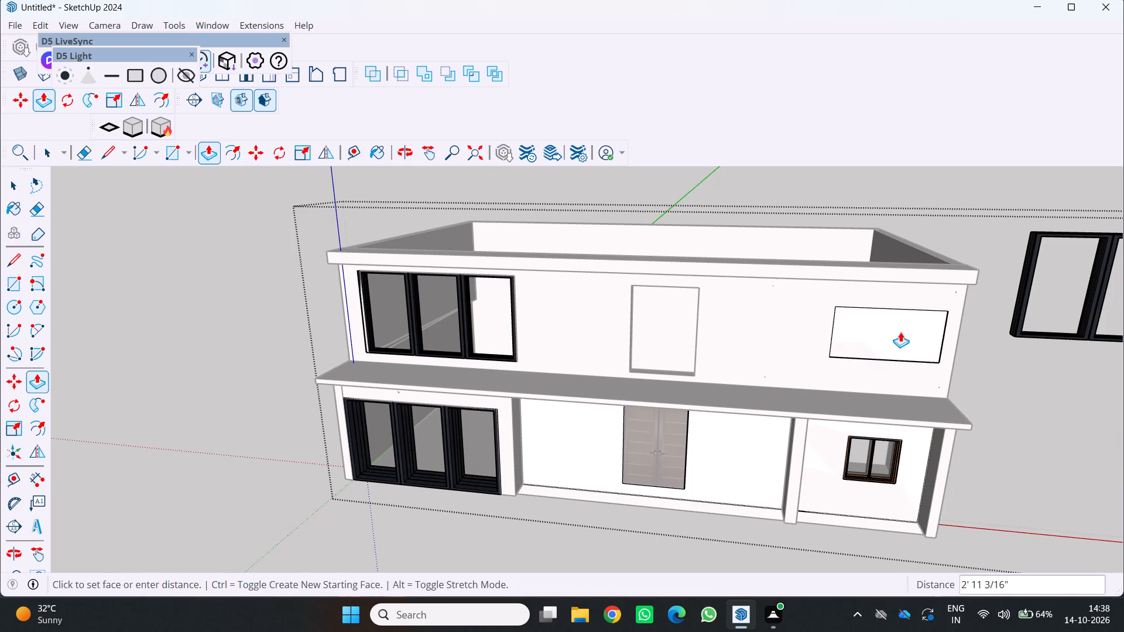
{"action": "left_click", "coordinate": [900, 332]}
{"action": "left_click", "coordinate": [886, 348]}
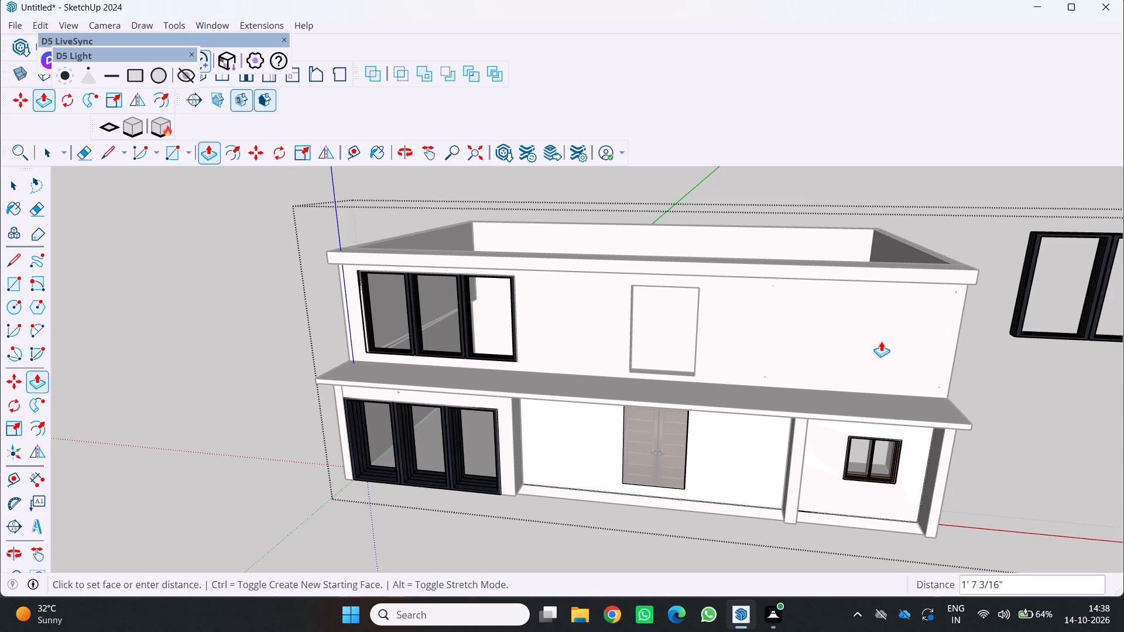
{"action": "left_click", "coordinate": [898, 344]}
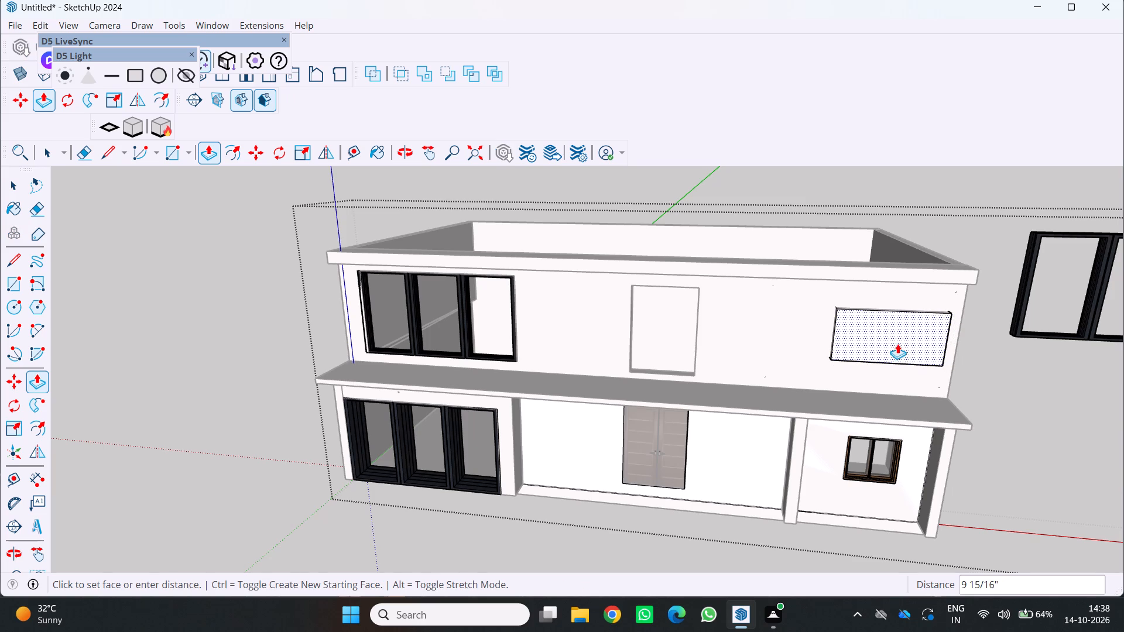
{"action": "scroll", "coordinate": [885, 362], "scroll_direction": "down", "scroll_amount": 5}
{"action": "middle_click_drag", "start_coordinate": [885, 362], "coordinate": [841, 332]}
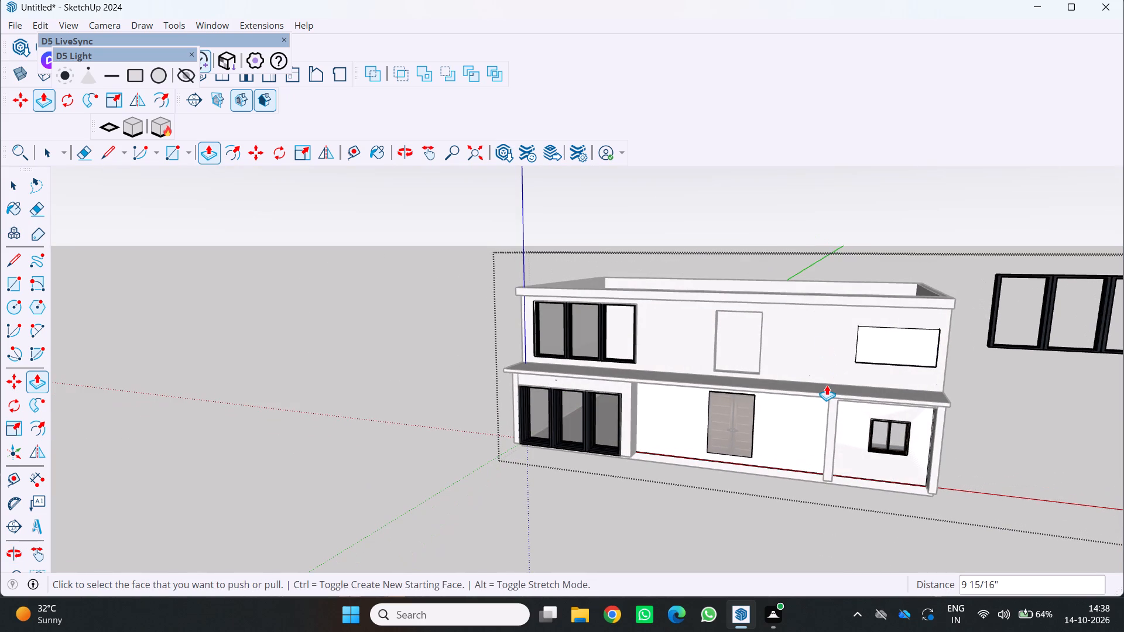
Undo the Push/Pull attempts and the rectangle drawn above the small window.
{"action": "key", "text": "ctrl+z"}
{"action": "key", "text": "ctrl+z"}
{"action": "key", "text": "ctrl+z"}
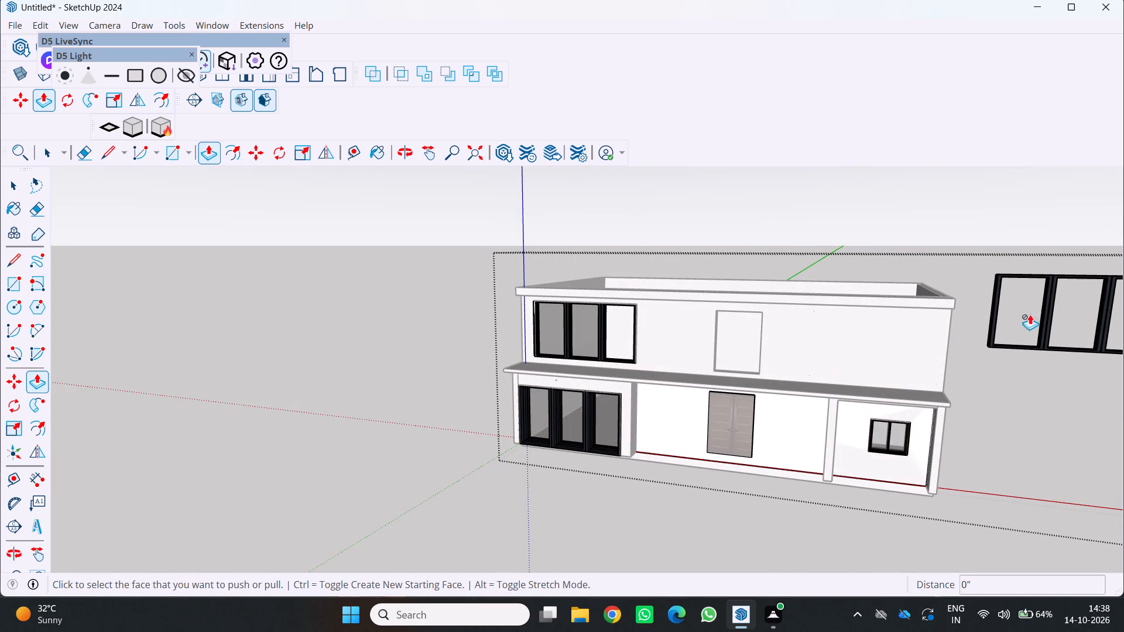
Move the loose three-panel frame beside the house onto the upper front wall above the small window, near the wall's outer corner.
{"action": "scroll", "coordinate": [1000, 360], "scroll_direction": "down", "scroll_amount": 5}
{"action": "middle_click_drag", "start_coordinate": [1000, 360], "coordinate": [924, 408]}
{"action": "scroll", "coordinate": [924, 408], "scroll_direction": "down", "scroll_amount": 3}
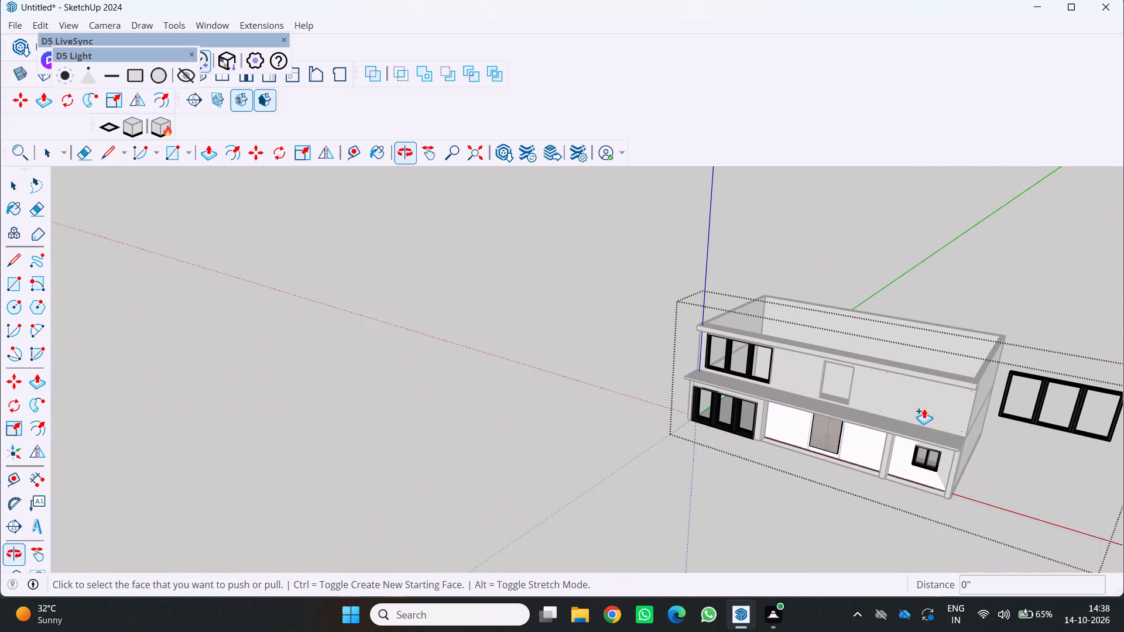
{"action": "scroll", "coordinate": [1071, 456], "scroll_direction": "up", "scroll_amount": 2}
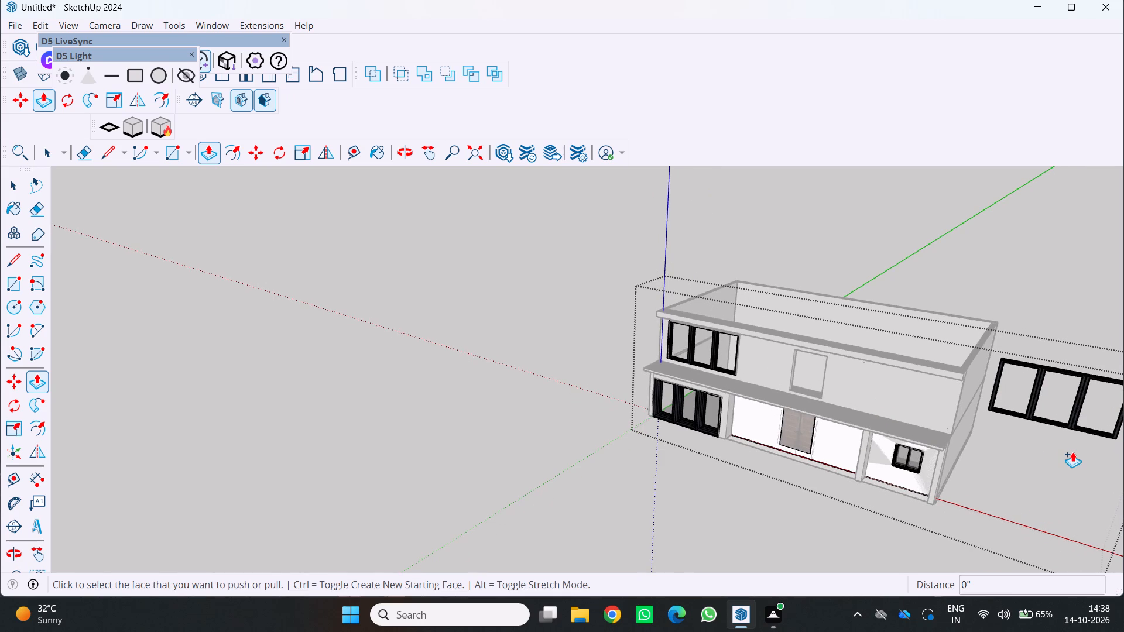
{"action": "key", "text": "m"}
{"action": "left_click", "coordinate": [1111, 437]}
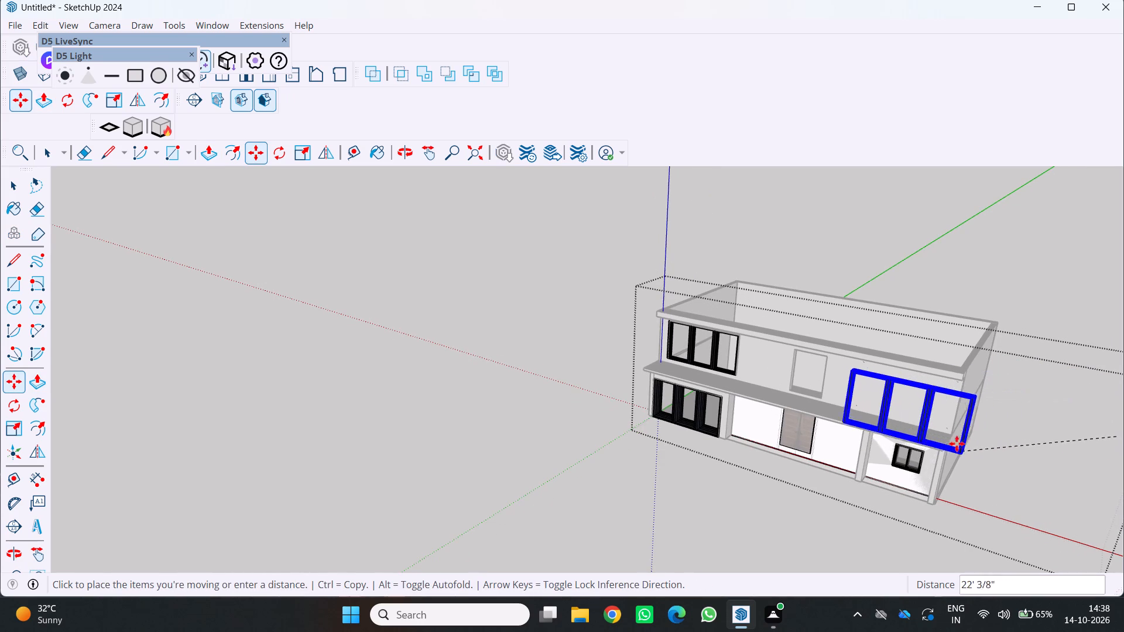
{"action": "scroll", "coordinate": [955, 437], "scroll_direction": "up", "scroll_amount": 4}
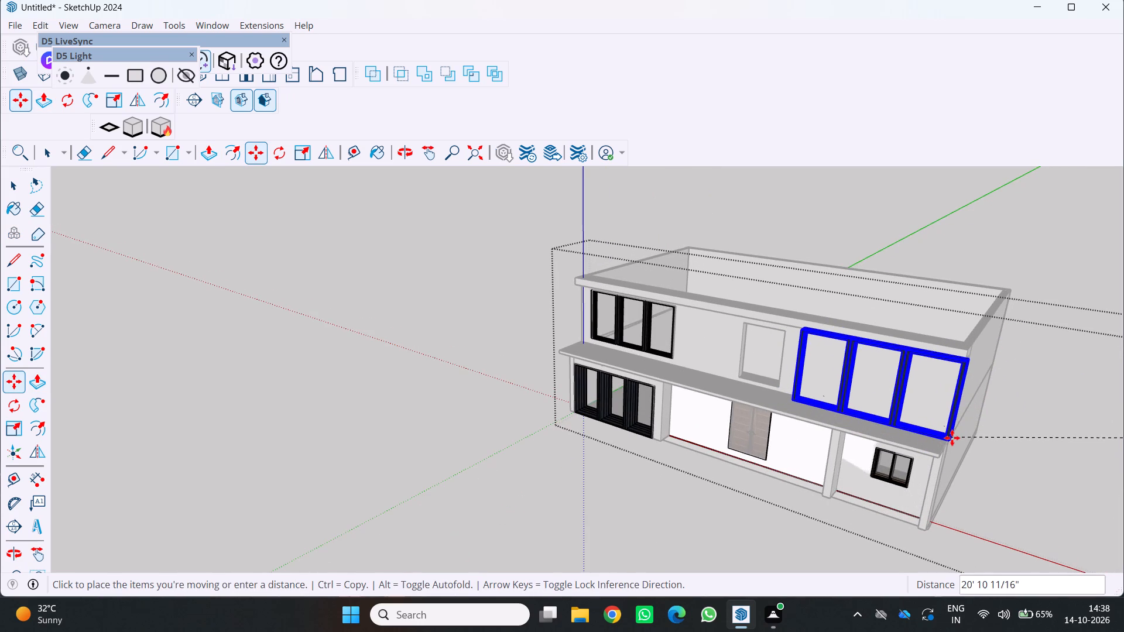
{"action": "scroll", "coordinate": [952, 437], "scroll_direction": "down", "scroll_amount": 4}
{"action": "middle_click_drag", "start_coordinate": [957, 432], "coordinate": [996, 385]}
{"action": "scroll", "coordinate": [948, 408], "scroll_direction": "up", "scroll_amount": 1}
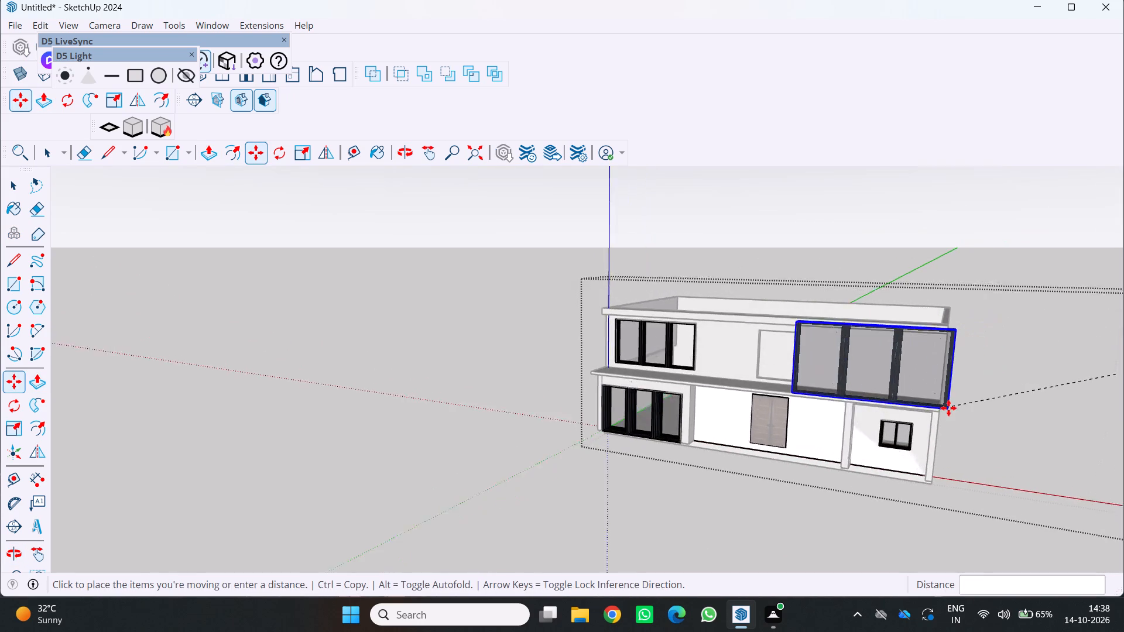
{"action": "scroll", "coordinate": [948, 408], "scroll_direction": "up", "scroll_amount": 17}
{"action": "scroll", "coordinate": [957, 391], "scroll_direction": "up", "scroll_amount": 4}
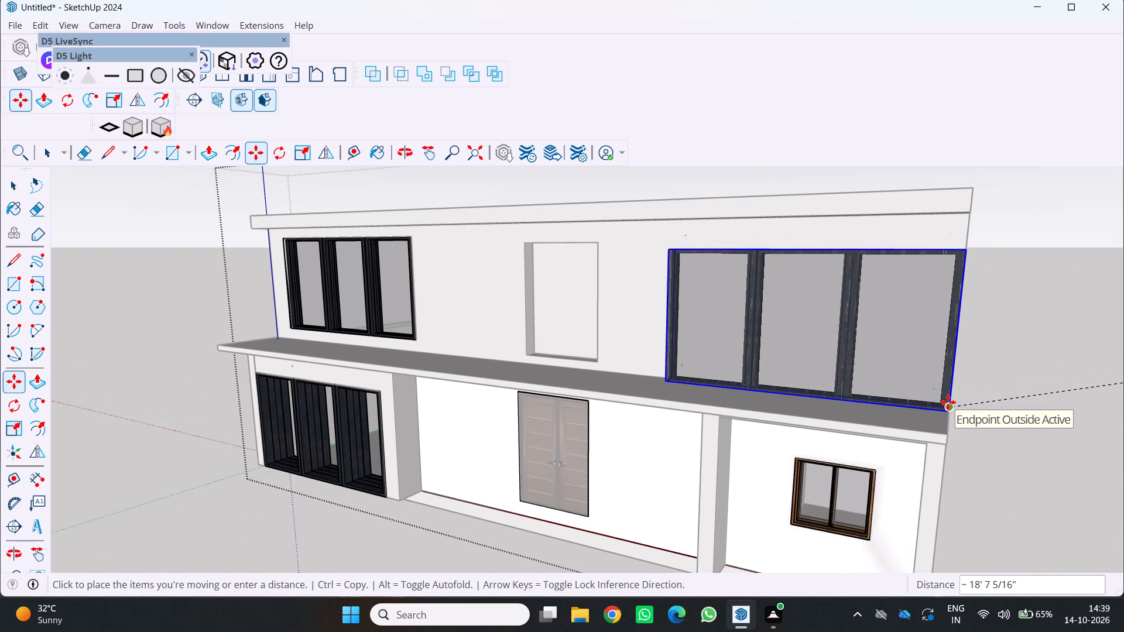
{"action": "left_click", "coordinate": [948, 402]}
{"action": "key", "text": "space"}
Scale the three-panel frame above the small window narrower from both side edges, starting with red and green factors of 0.88 and -1.30.
{"action": "scroll", "coordinate": [849, 458], "scroll_direction": "down", "scroll_amount": 5}
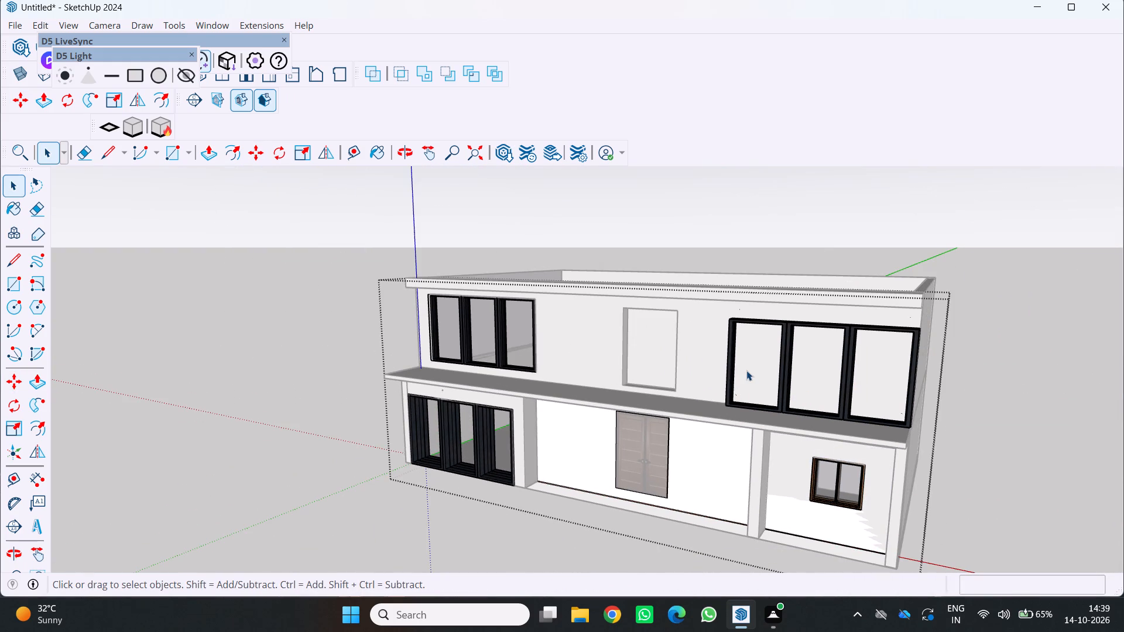
{"action": "key", "text": "s"}
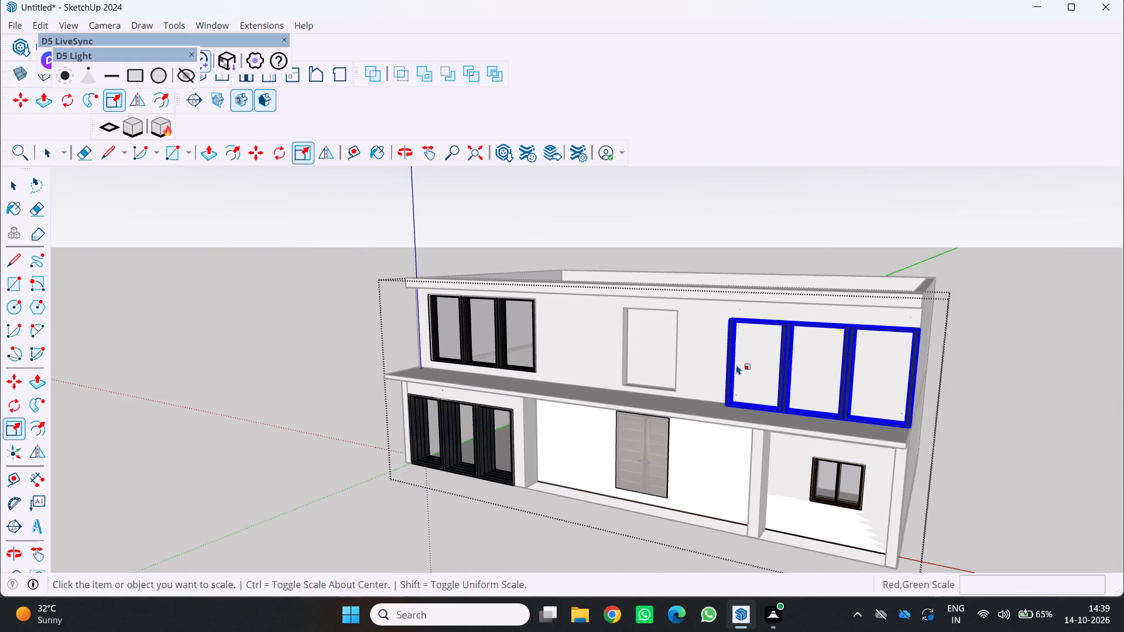
{"action": "key", "text": "s"}
{"action": "left_click", "coordinate": [728, 361]}
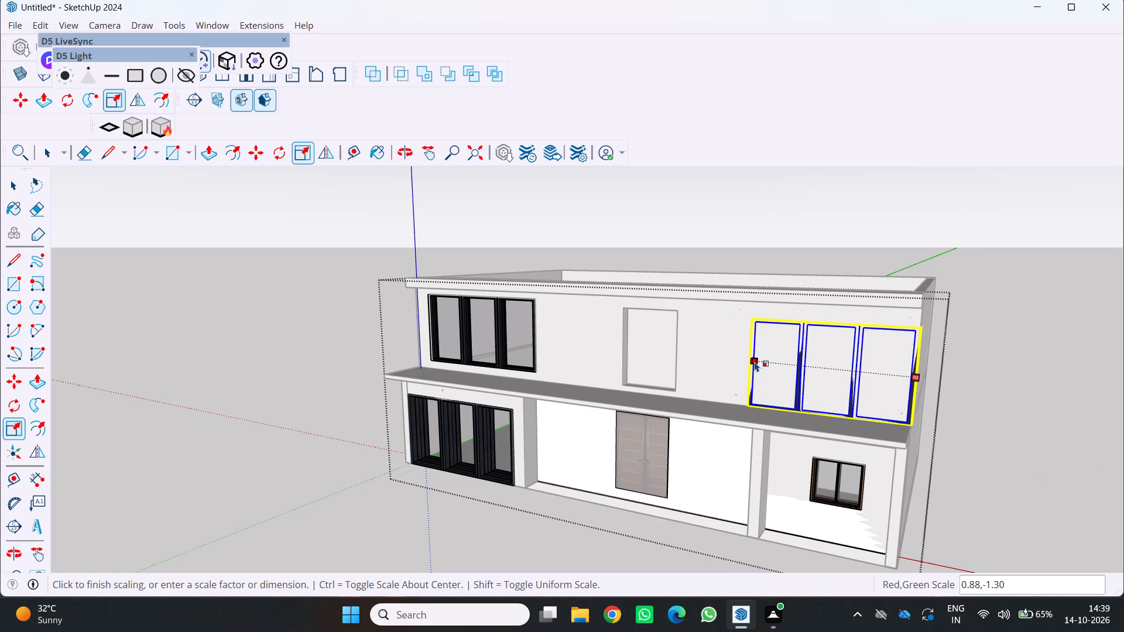
{"action": "left_click", "coordinate": [755, 362]}
{"action": "left_click", "coordinate": [916, 379]}
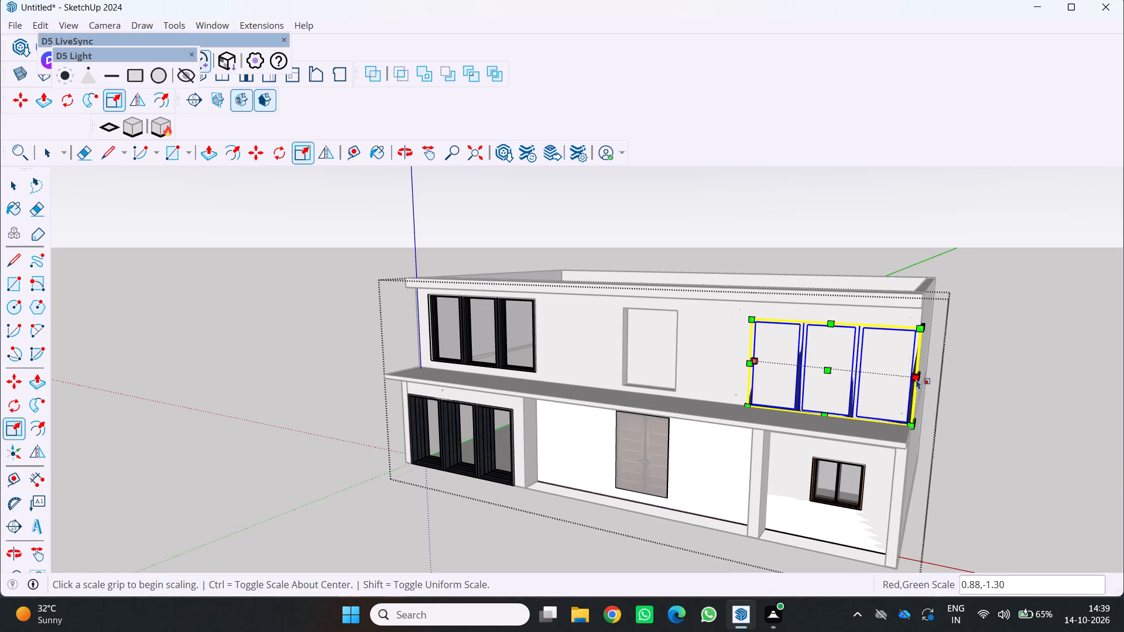
{"action": "left_click", "coordinate": [897, 372]}
{"action": "key", "text": "space"}
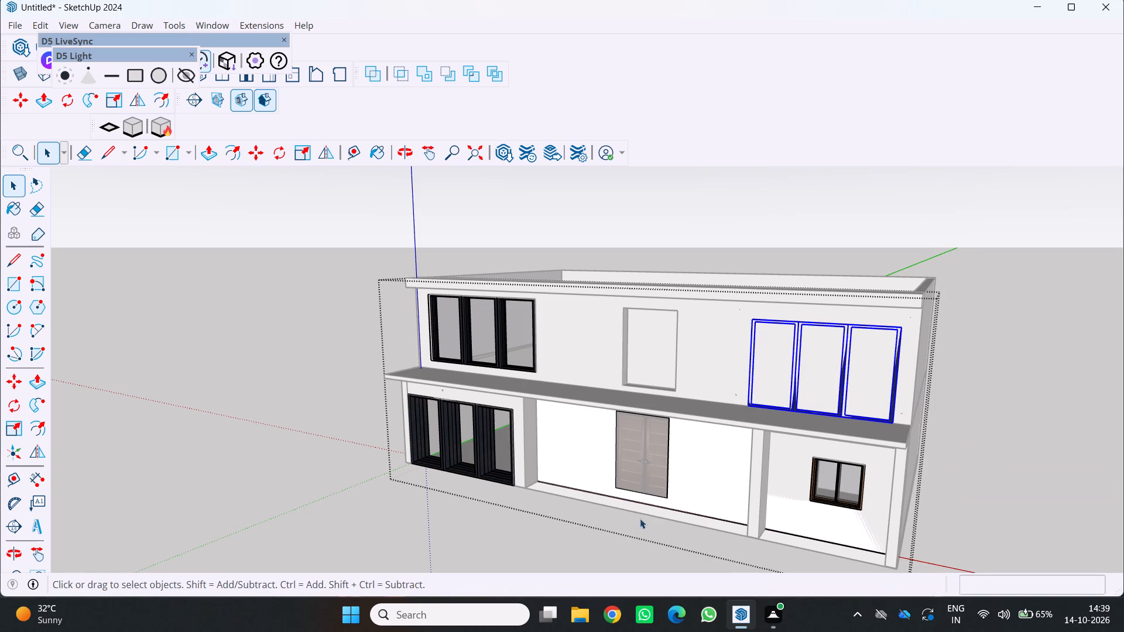
{"action": "left_click", "coordinate": [645, 510]}
Open the ground-floor double door's nested groups to inspect its leaves.
{"action": "scroll", "coordinate": [593, 503], "scroll_direction": "down", "scroll_amount": 4}
{"action": "middle_click_drag", "start_coordinate": [593, 503], "coordinate": [680, 514]}
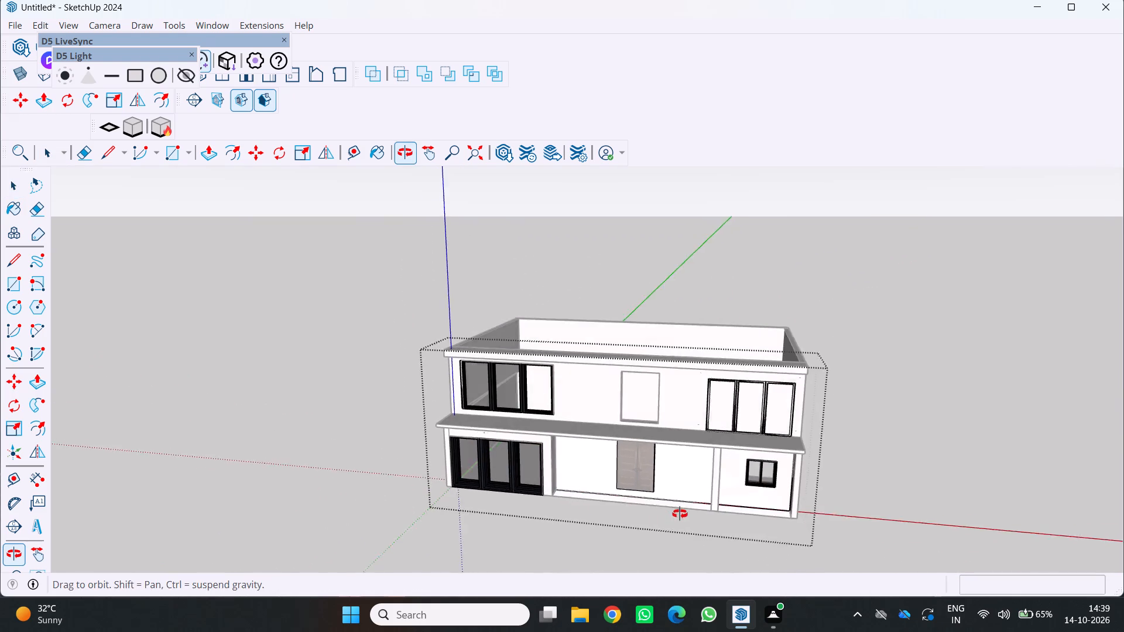
{"action": "middle_click_drag", "start_coordinate": [680, 514], "coordinate": [687, 512]}
{"action": "scroll", "coordinate": [598, 417], "scroll_direction": "up", "scroll_amount": 9}
{"action": "left_click", "coordinate": [653, 538]}
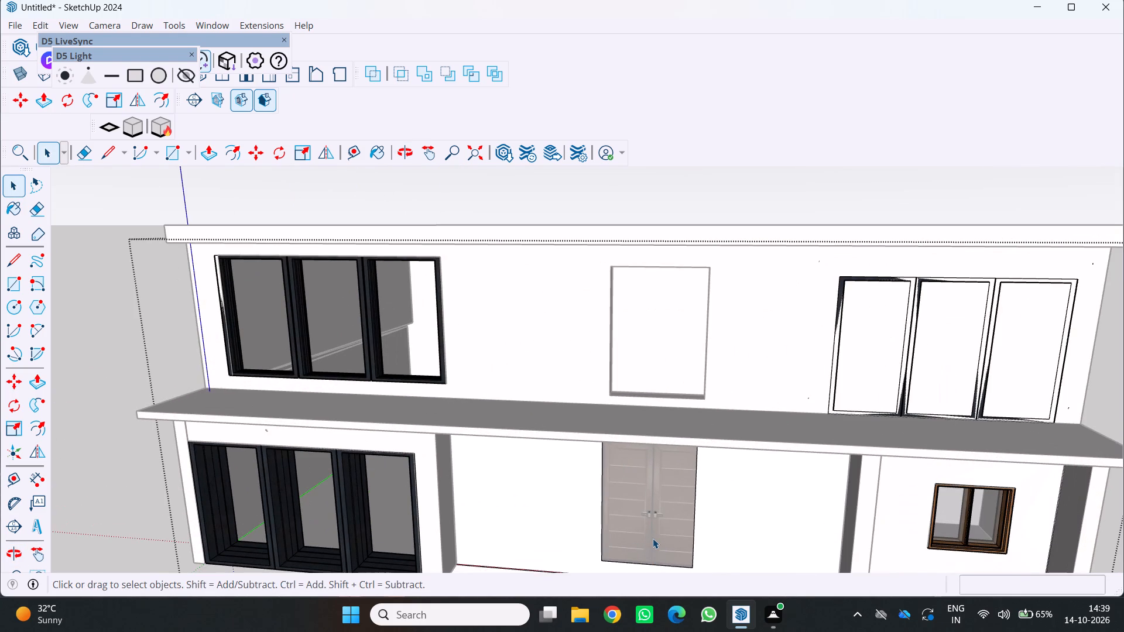
{"action": "left_click", "coordinate": [653, 538]}
{"action": "double_click", "coordinate": [653, 538]}
{"action": "left_click", "coordinate": [653, 538]}
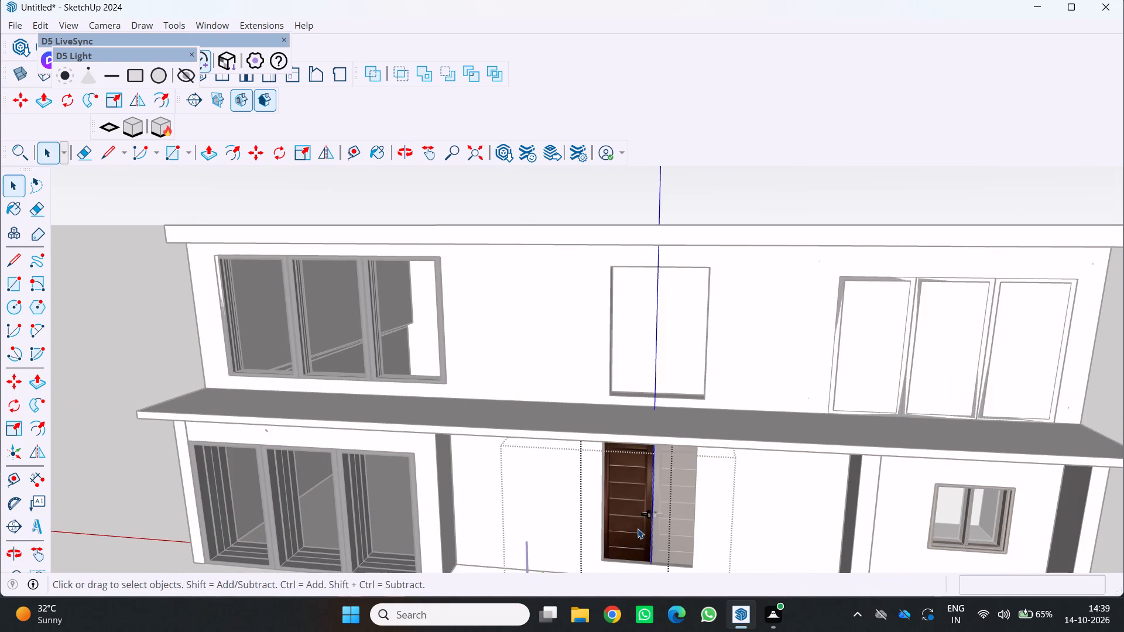
{"action": "triple_click", "coordinate": [637, 528]}
{"action": "key", "text": "Escape"}
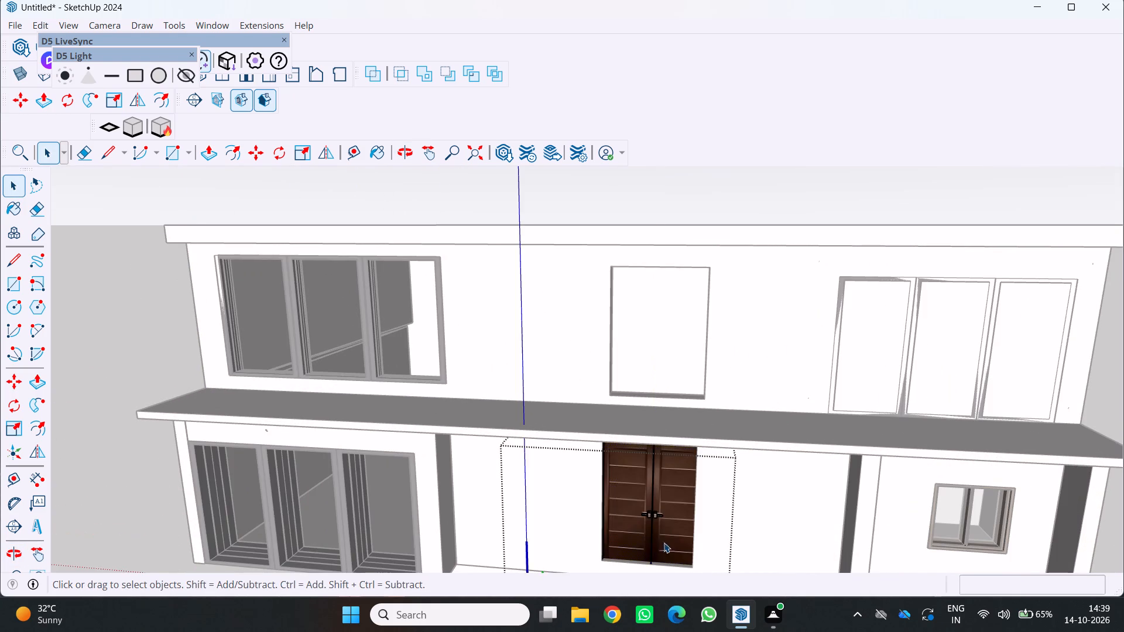
Leave group editing and return to the whole house model.
{"action": "scroll", "coordinate": [626, 522], "scroll_direction": "down", "scroll_amount": 5}
{"action": "key", "text": "space"}
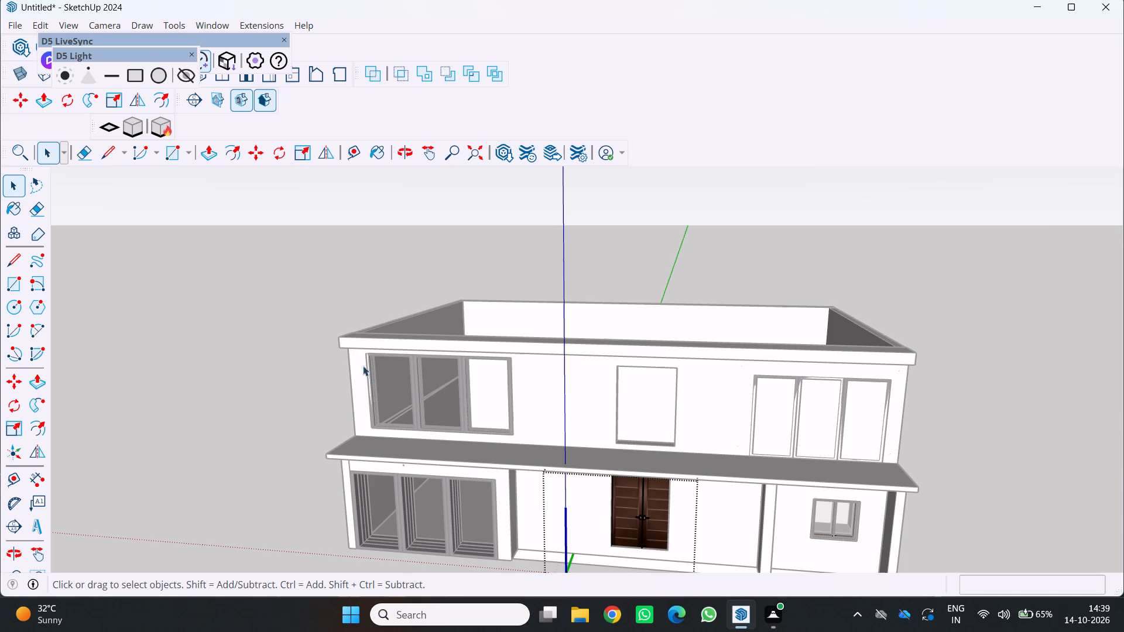
{"action": "left_click", "coordinate": [1045, 475]}
{"action": "scroll", "coordinate": [1012, 469], "scroll_direction": "down", "scroll_amount": 1}
{"action": "middle_click_drag", "start_coordinate": [1005, 466], "coordinate": [949, 391]}
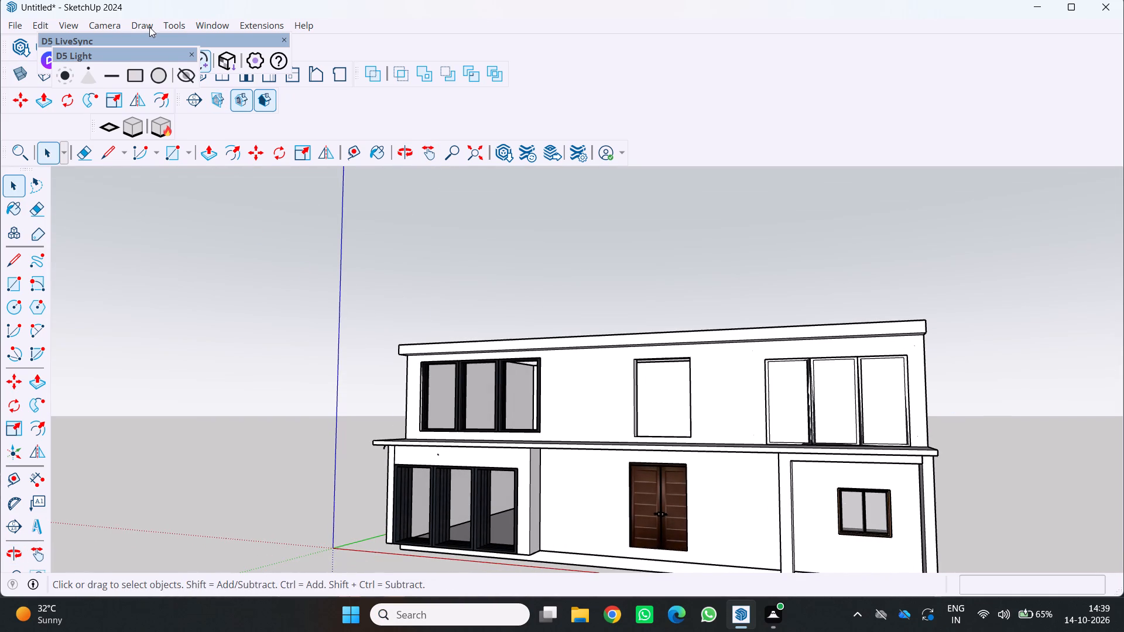
Dock the floating D5 Light and D5 LiveSync tool sets above the drawing area.
{"action": "left_click_drag", "start_coordinate": [137, 53], "coordinate": [317, 26]}
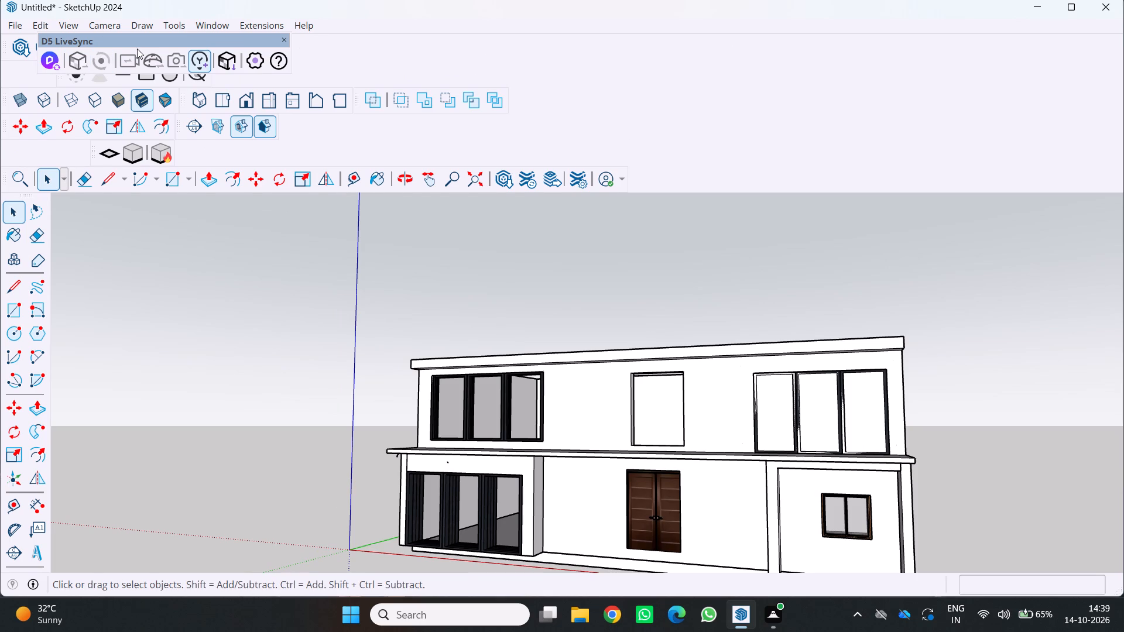
{"action": "left_click_drag", "start_coordinate": [140, 43], "coordinate": [486, 5]}
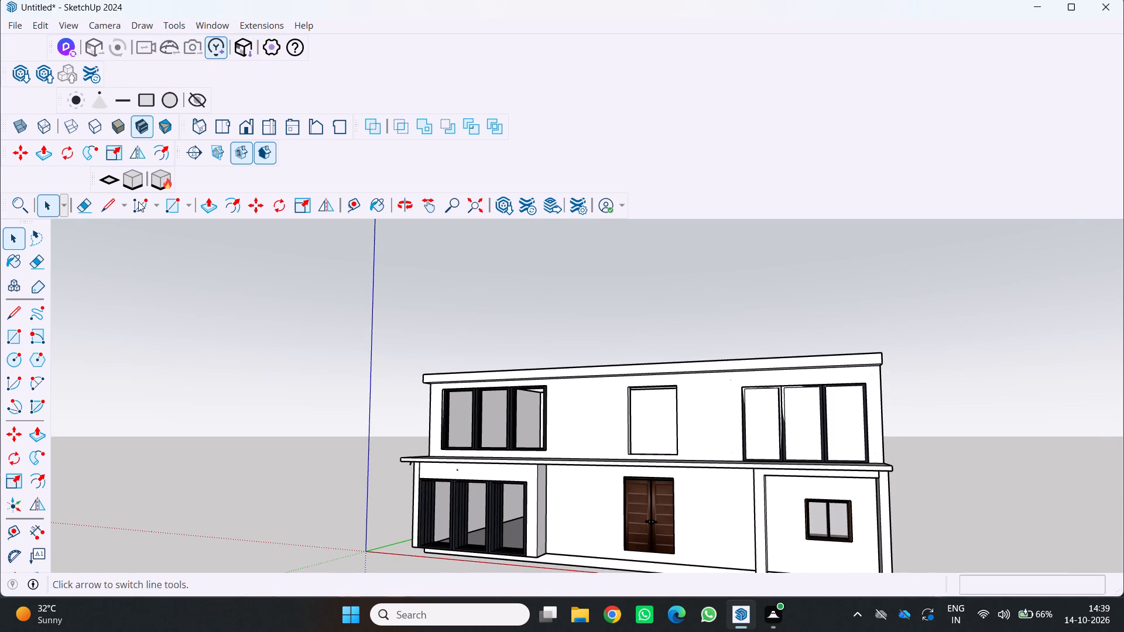
Arrange the D5 Light tools and the three-icon face-generating tool set side by side on the top tool row.
{"action": "scroll", "coordinate": [65, 228], "scroll_direction": "down", "scroll_amount": 4}
{"action": "middle_click_drag", "start_coordinate": [214, 312], "coordinate": [325, 342]}
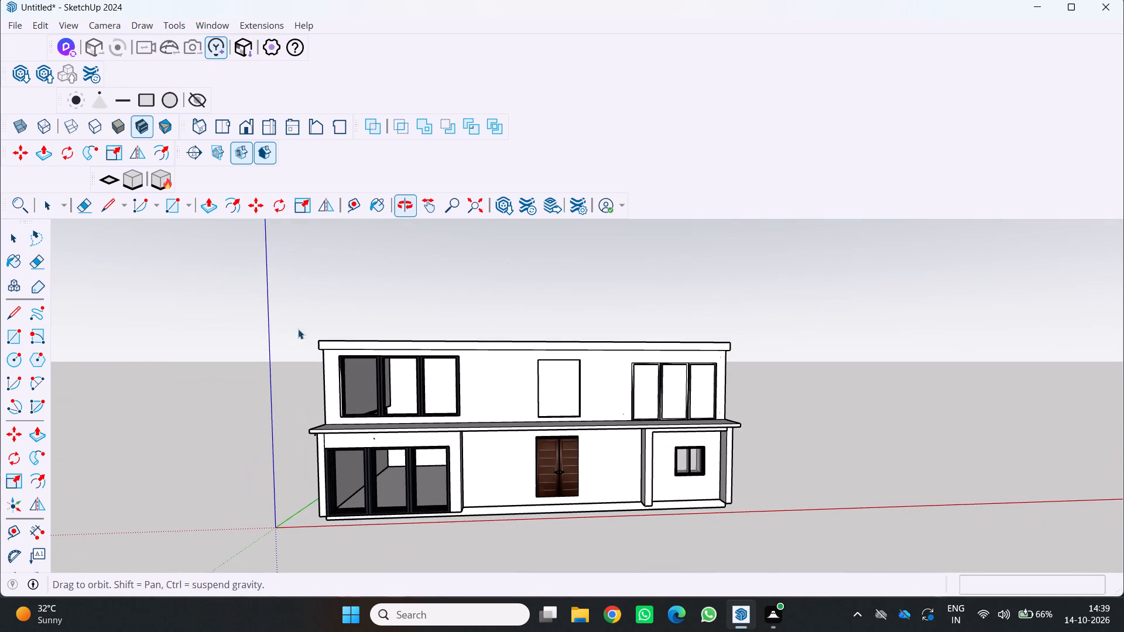
{"action": "left_click_drag", "start_coordinate": [63, 94], "coordinate": [425, 32]}
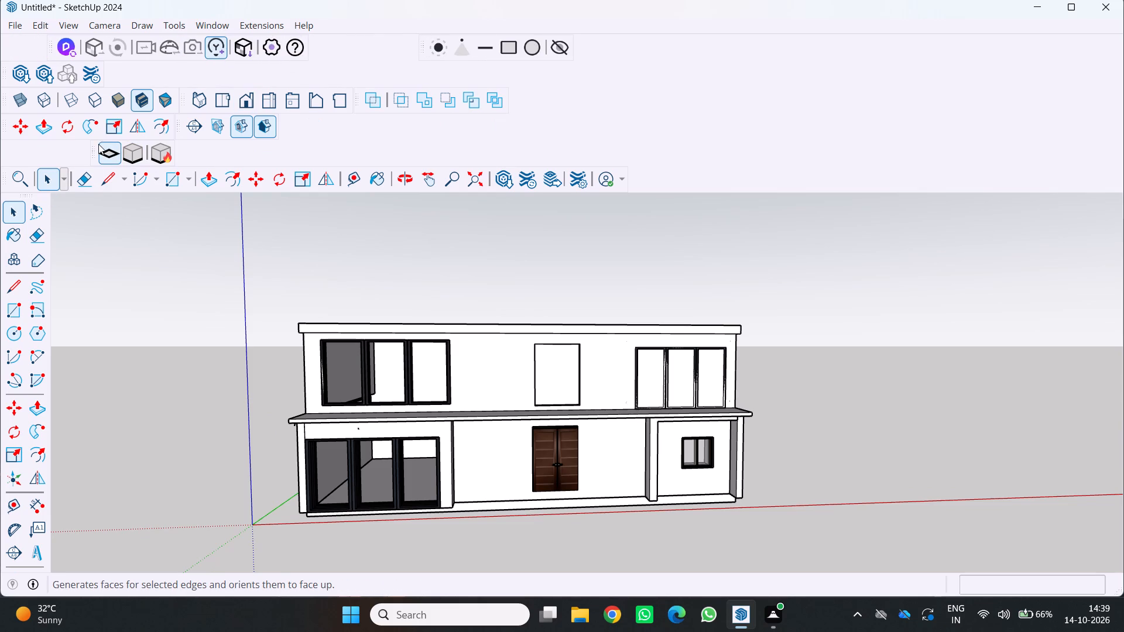
{"action": "left_click_drag", "start_coordinate": [98, 144], "coordinate": [390, 113]}
{"action": "left_click_drag", "start_coordinate": [113, 145], "coordinate": [241, 139]}
{"action": "left_click_drag", "start_coordinate": [94, 159], "coordinate": [605, 19]}
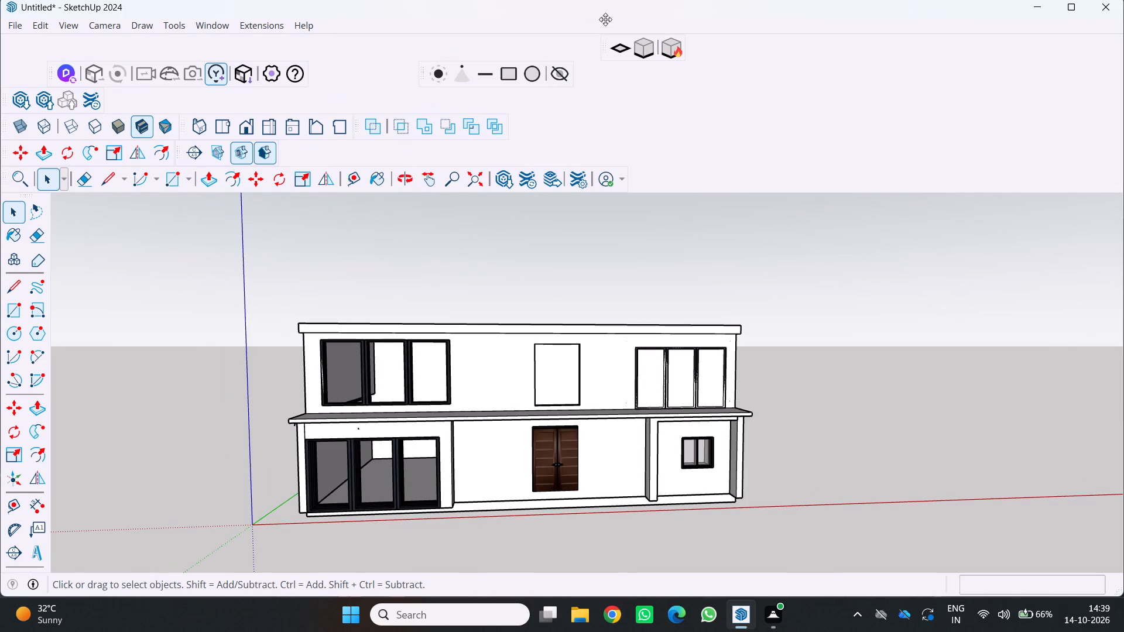
{"action": "left_click_drag", "start_coordinate": [605, 19], "coordinate": [607, 30]}
{"action": "left_click_drag", "start_coordinate": [419, 77], "coordinate": [428, 50]}
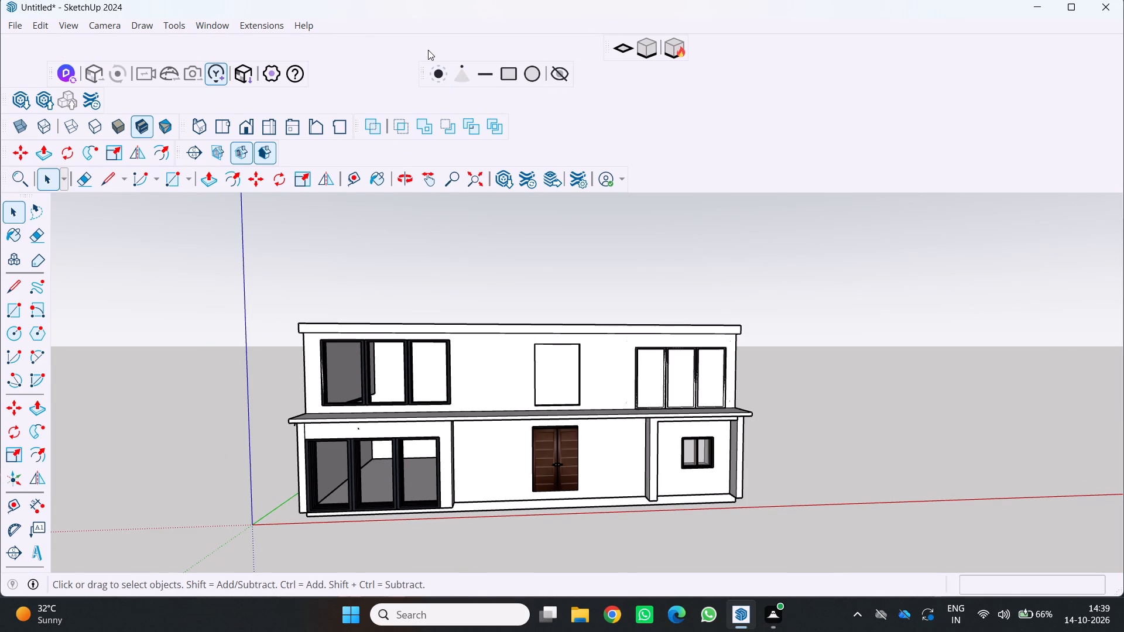
{"action": "left_click_drag", "start_coordinate": [428, 50], "coordinate": [429, 43]}
{"action": "left_click_drag", "start_coordinate": [425, 71], "coordinate": [435, 37]}
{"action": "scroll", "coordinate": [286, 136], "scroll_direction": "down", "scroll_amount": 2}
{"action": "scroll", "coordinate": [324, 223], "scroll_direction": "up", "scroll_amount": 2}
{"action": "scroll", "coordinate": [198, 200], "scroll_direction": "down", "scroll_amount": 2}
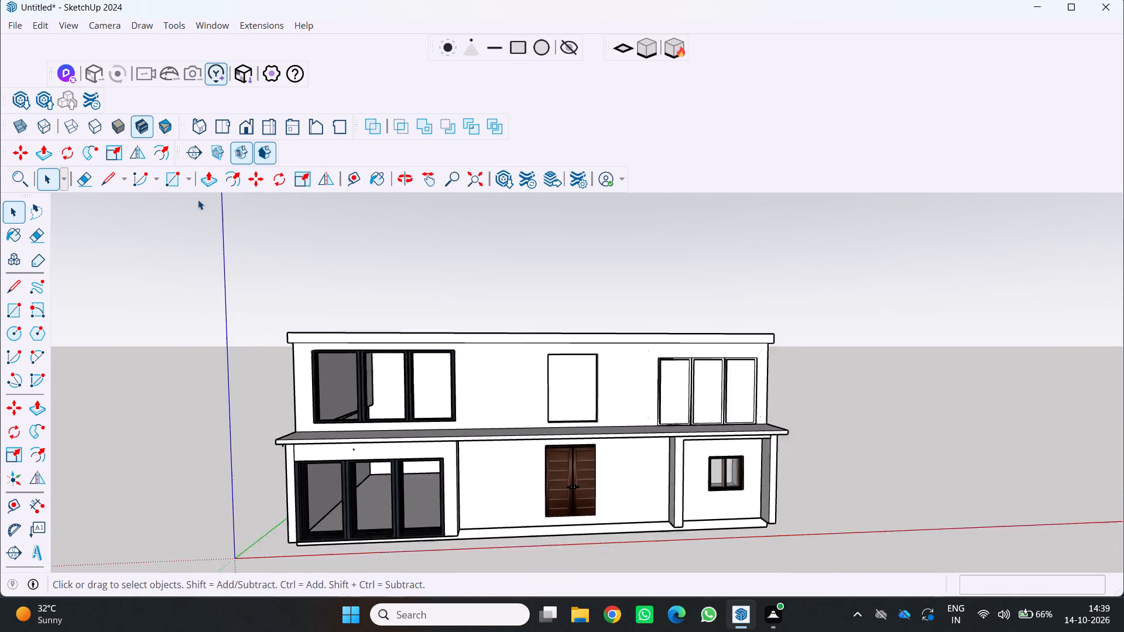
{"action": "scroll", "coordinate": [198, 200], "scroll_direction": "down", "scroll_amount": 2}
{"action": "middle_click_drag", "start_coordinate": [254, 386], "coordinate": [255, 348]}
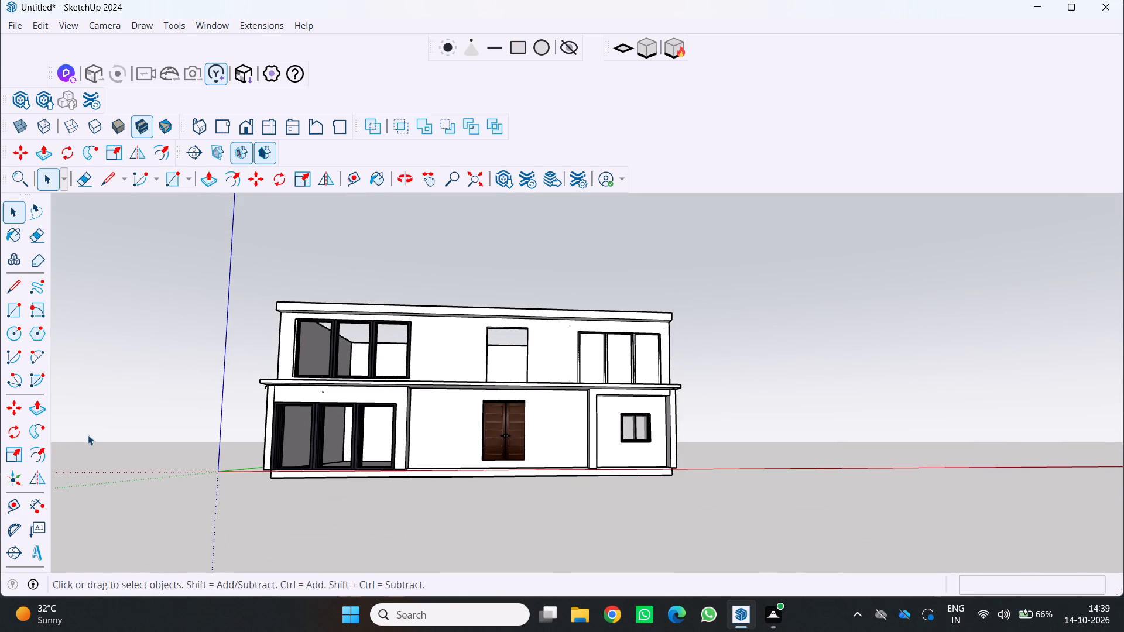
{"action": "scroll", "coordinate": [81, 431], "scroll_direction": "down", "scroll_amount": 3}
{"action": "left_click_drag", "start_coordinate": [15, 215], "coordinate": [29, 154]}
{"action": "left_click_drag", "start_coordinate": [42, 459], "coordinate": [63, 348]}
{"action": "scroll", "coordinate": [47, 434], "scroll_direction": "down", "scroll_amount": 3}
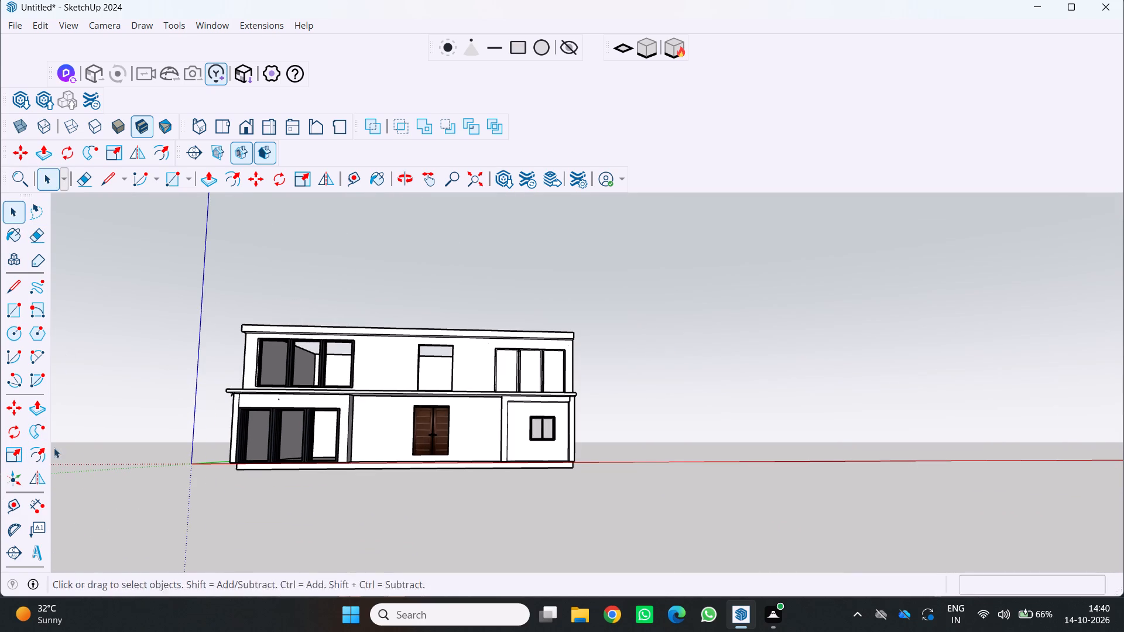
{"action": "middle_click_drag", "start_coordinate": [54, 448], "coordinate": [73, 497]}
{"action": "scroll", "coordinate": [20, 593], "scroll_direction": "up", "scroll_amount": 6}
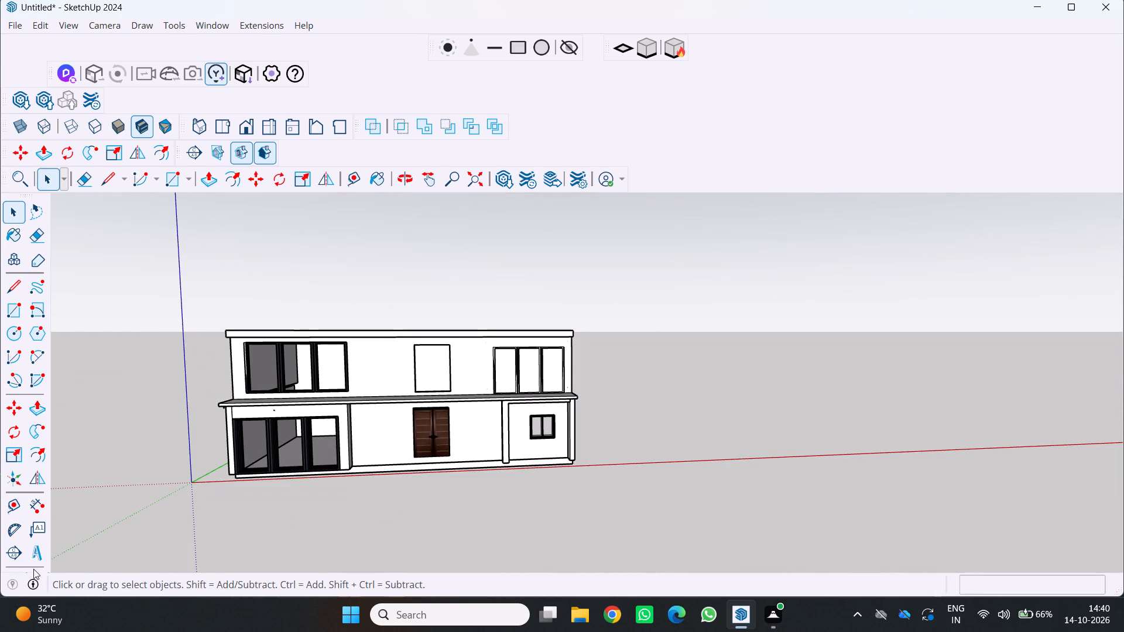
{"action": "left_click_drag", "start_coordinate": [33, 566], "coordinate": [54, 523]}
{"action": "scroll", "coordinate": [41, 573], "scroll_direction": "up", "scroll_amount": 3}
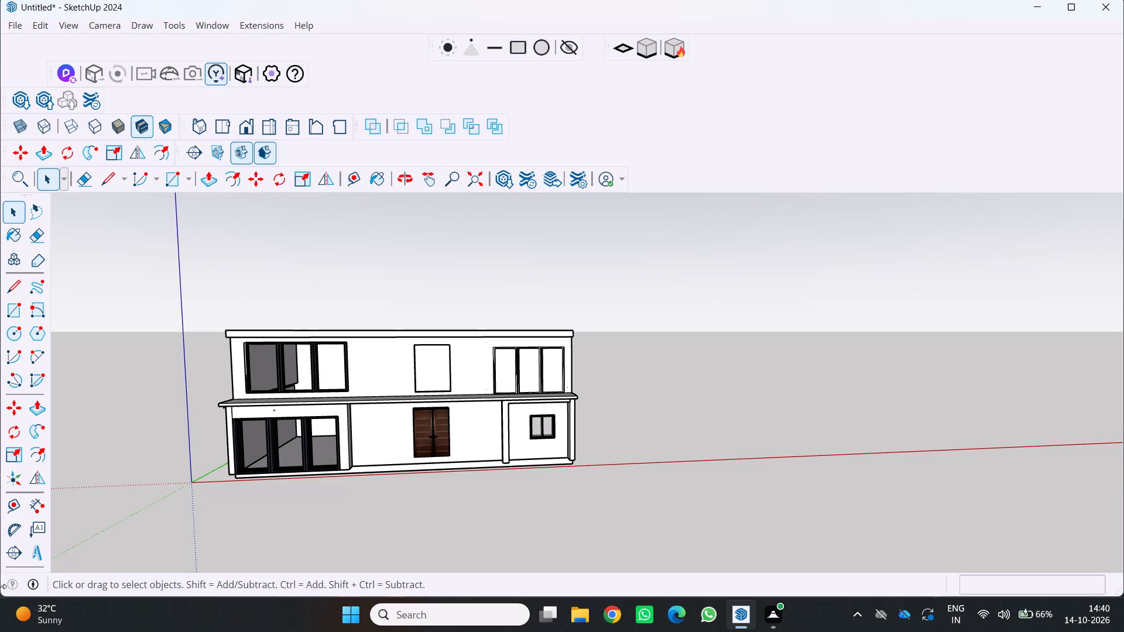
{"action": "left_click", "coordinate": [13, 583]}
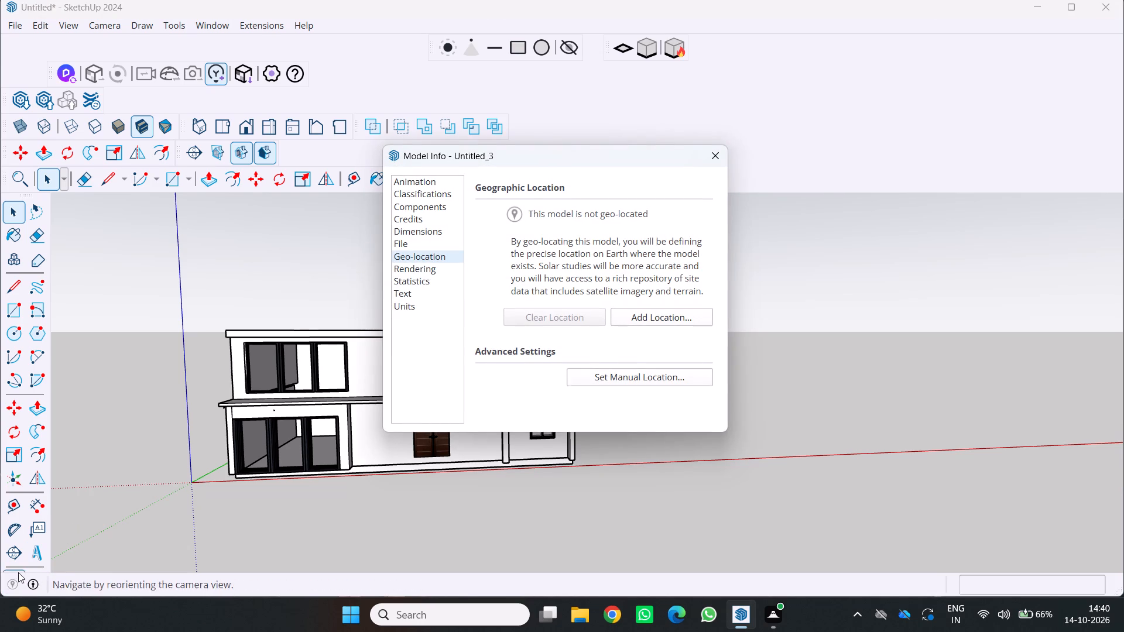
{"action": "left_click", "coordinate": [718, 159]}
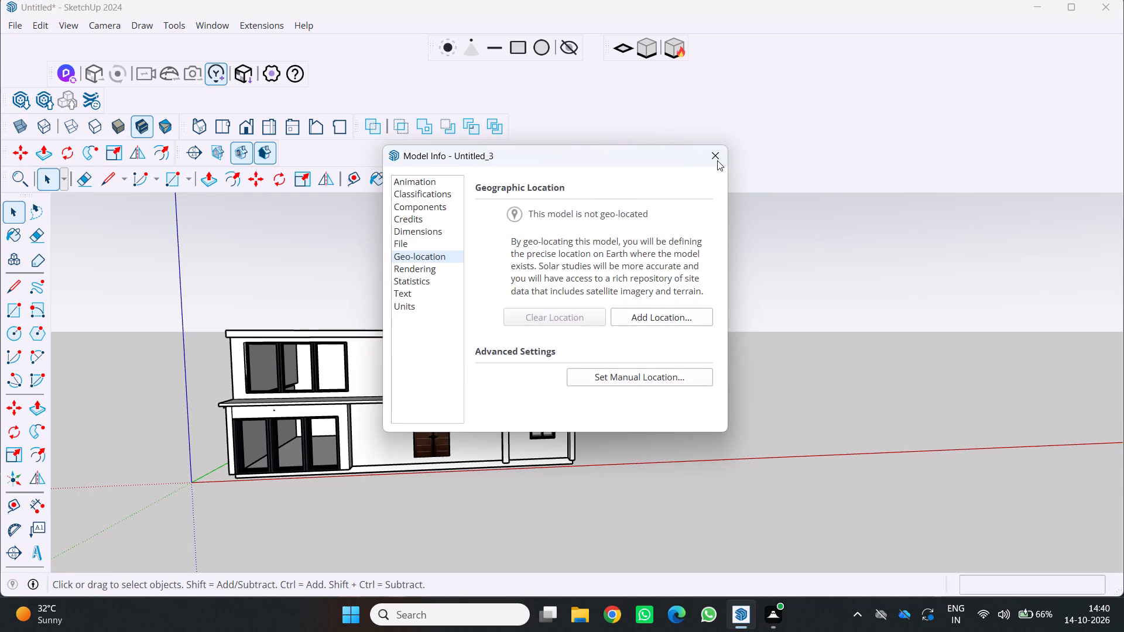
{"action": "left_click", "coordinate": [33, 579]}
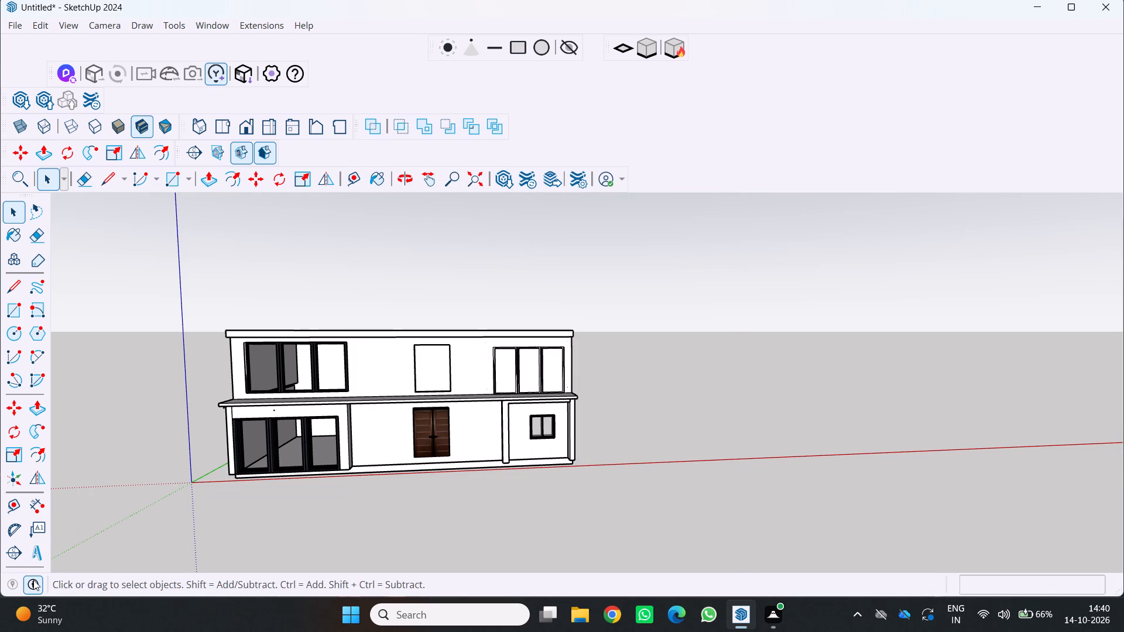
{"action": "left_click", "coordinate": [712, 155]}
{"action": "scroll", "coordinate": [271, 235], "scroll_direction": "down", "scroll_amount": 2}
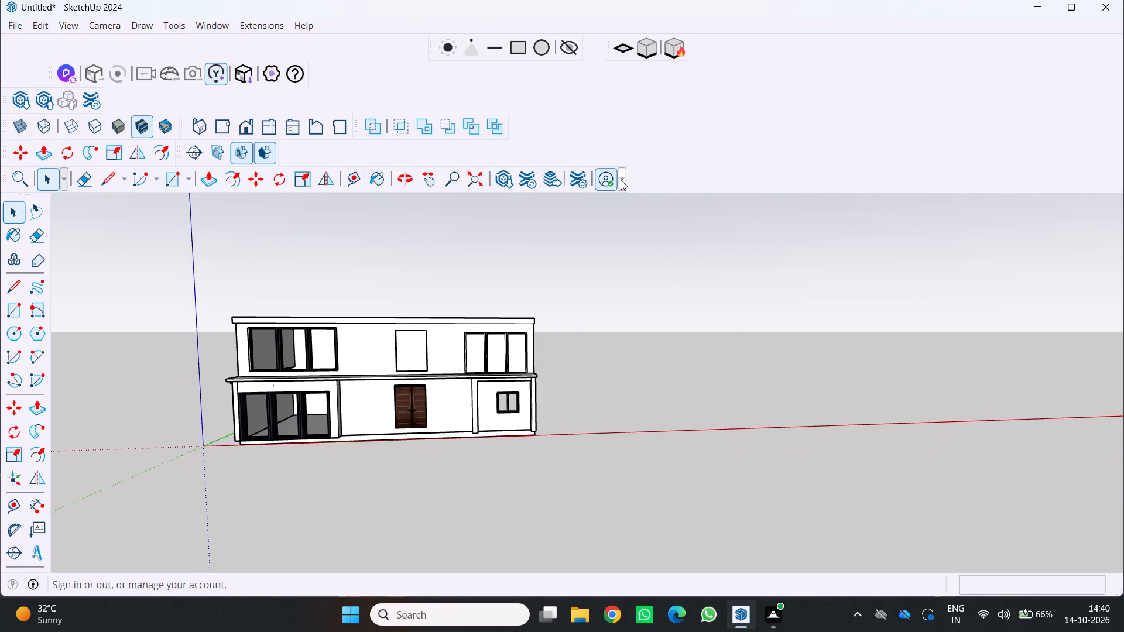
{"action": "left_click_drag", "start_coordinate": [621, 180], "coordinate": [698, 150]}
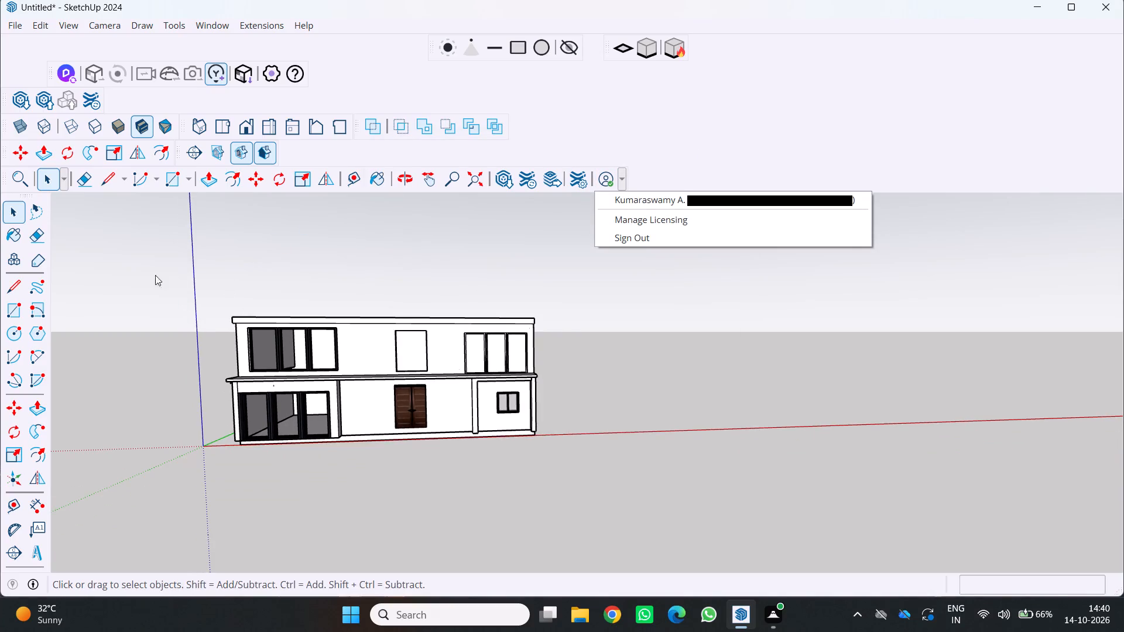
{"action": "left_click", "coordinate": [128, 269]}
Dock the search-and-select general tool set directly after the solid tools, on the same row as the style and view tools.
{"action": "left_click", "coordinate": [0, 180]}
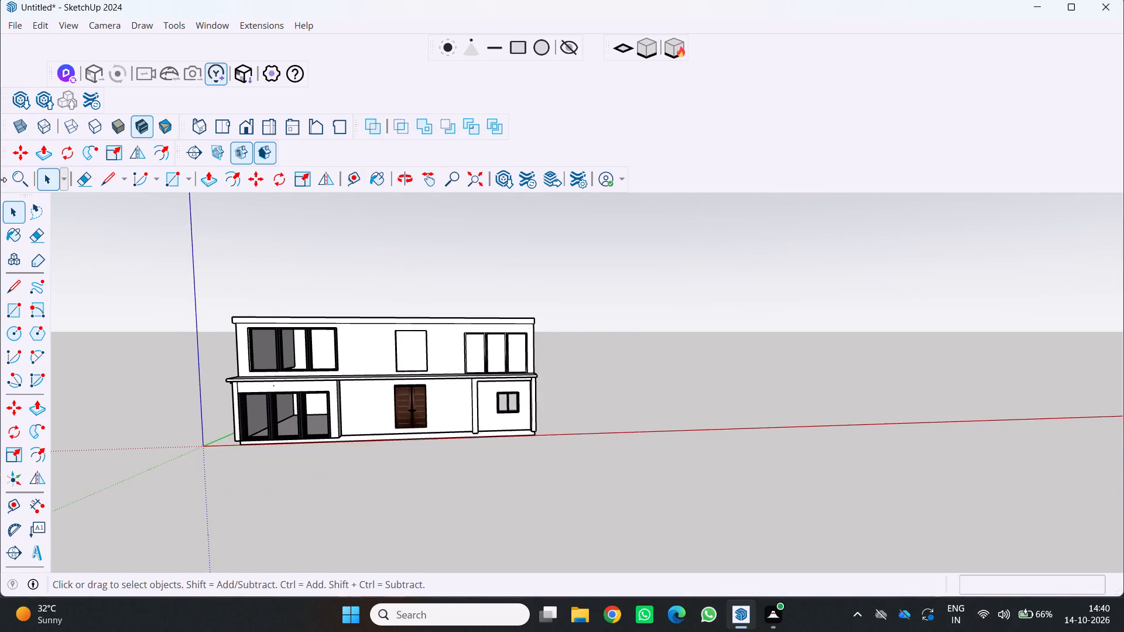
{"action": "left_click_drag", "start_coordinate": [5, 177], "coordinate": [155, 134]}
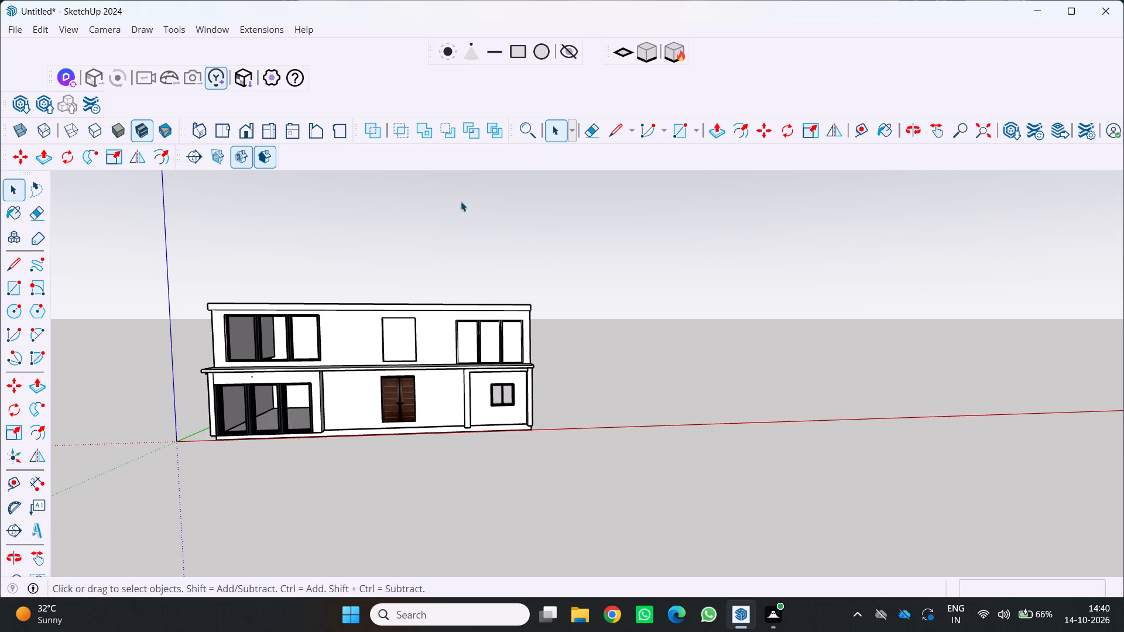
{"action": "scroll", "coordinate": [484, 191], "scroll_direction": "down", "scroll_amount": 3}
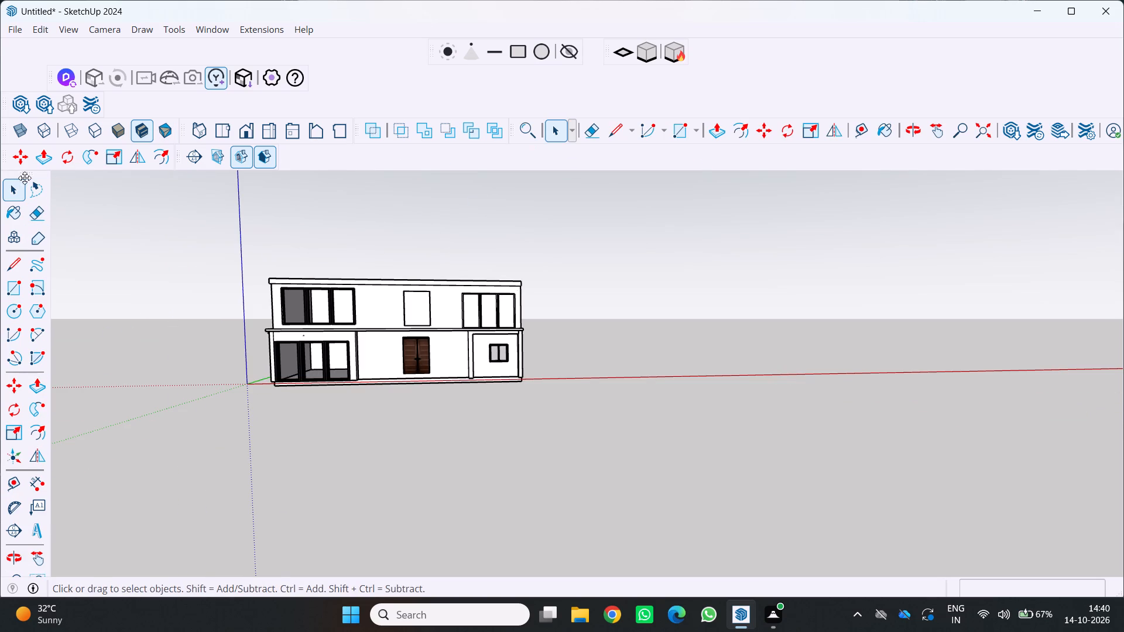
Undock the Large Tool Set and float it higher beside the drawing area so its full column of tools fits on screen.
{"action": "left_click_drag", "start_coordinate": [30, 178], "coordinate": [28, 156]}
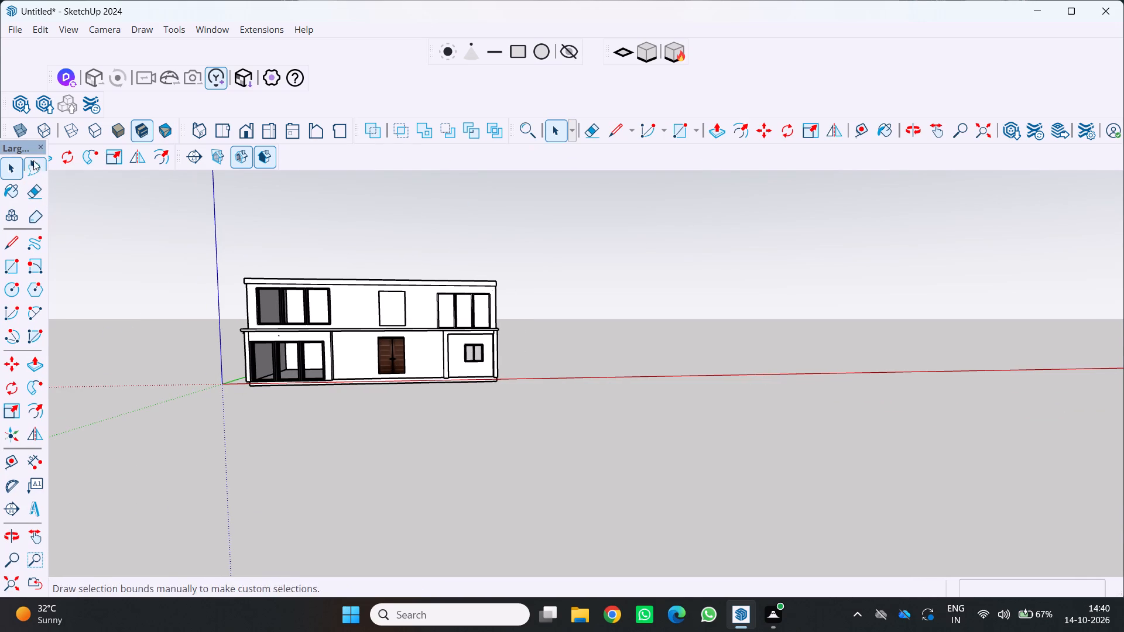
{"action": "scroll", "coordinate": [30, 450], "scroll_direction": "down", "scroll_amount": 2}
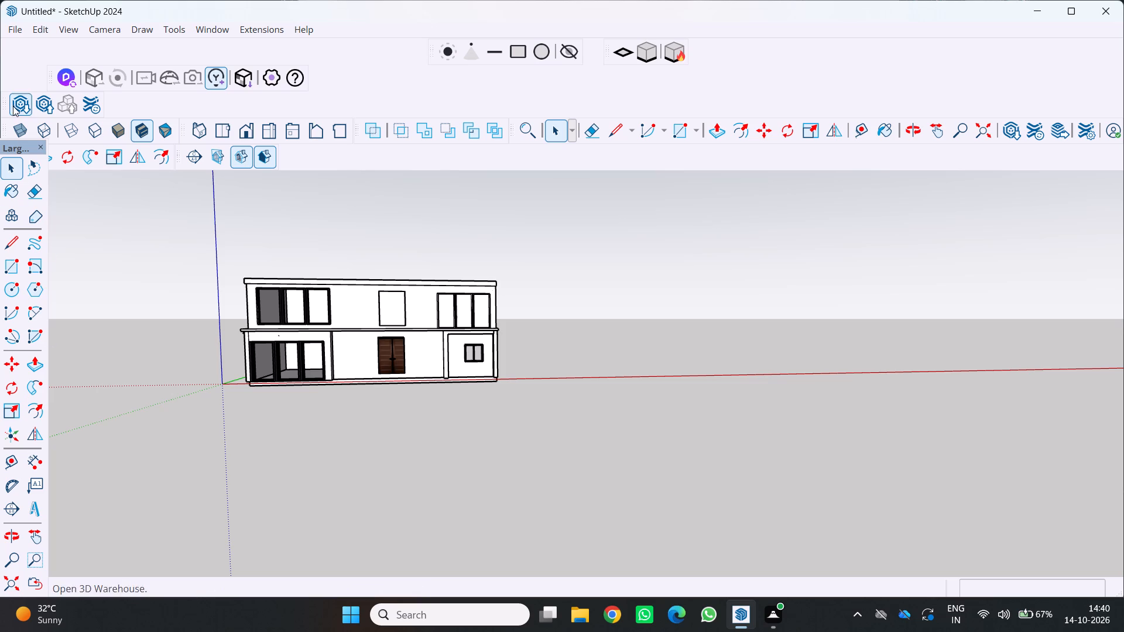
{"action": "left_click_drag", "start_coordinate": [25, 141], "coordinate": [25, 61]}
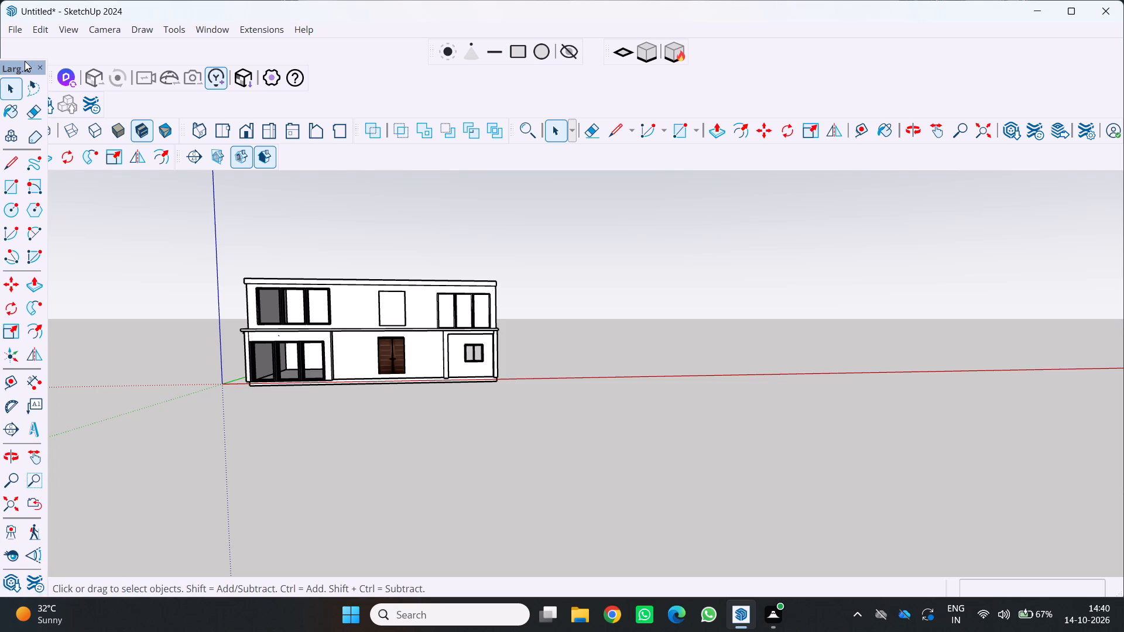
{"action": "left_click_drag", "start_coordinate": [25, 61], "coordinate": [33, 30]}
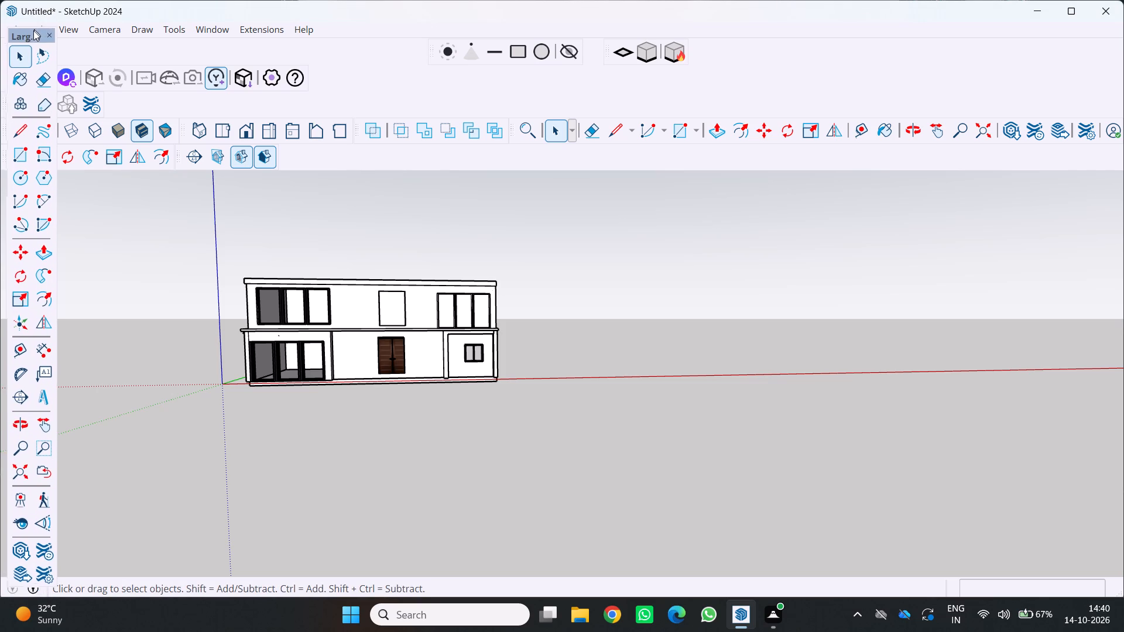
{"action": "left_click_drag", "start_coordinate": [33, 30], "coordinate": [26, 37]}
{"action": "scroll", "coordinate": [44, 453], "scroll_direction": "down", "scroll_amount": 2}
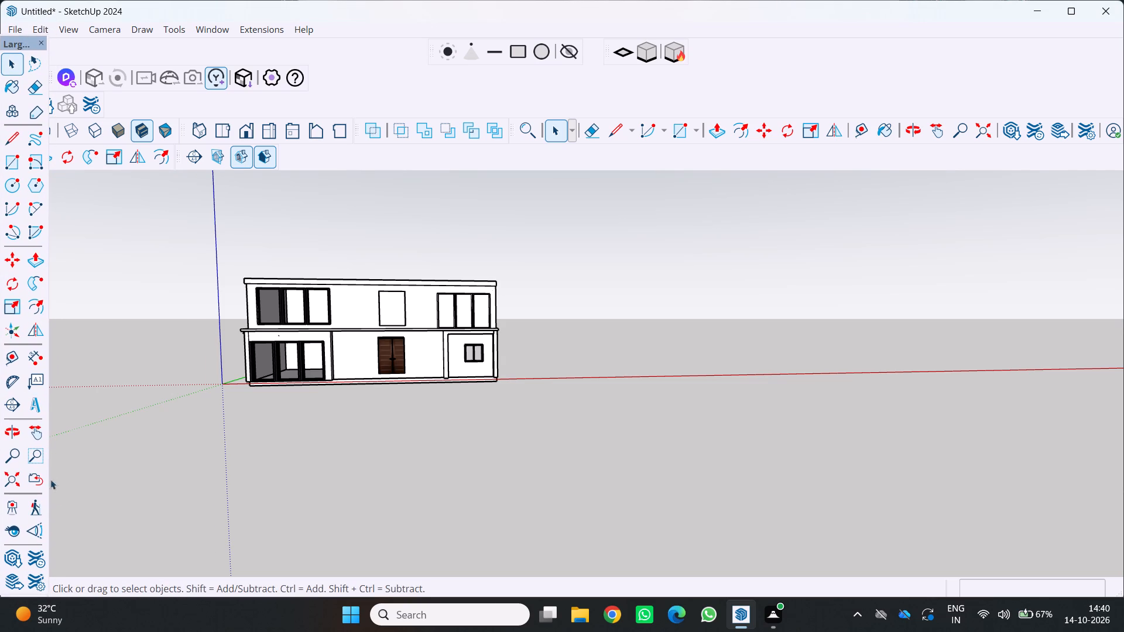
{"action": "scroll", "coordinate": [50, 479], "scroll_direction": "down", "scroll_amount": 2}
{"action": "scroll", "coordinate": [129, 531], "scroll_direction": "down", "scroll_amount": 3}
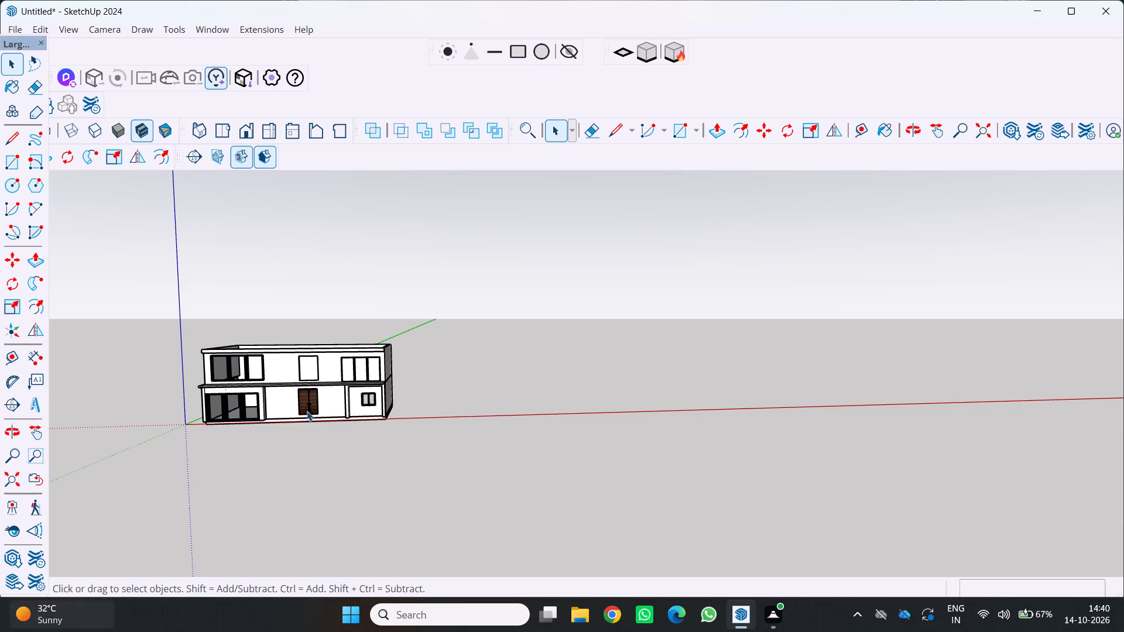
Examine the house's front openings and open-topped upper floor from the front, the side and above.
{"action": "middle_click_drag", "start_coordinate": [437, 241], "coordinate": [525, 260]}
{"action": "scroll", "coordinate": [525, 260], "scroll_direction": "down", "scroll_amount": 4}
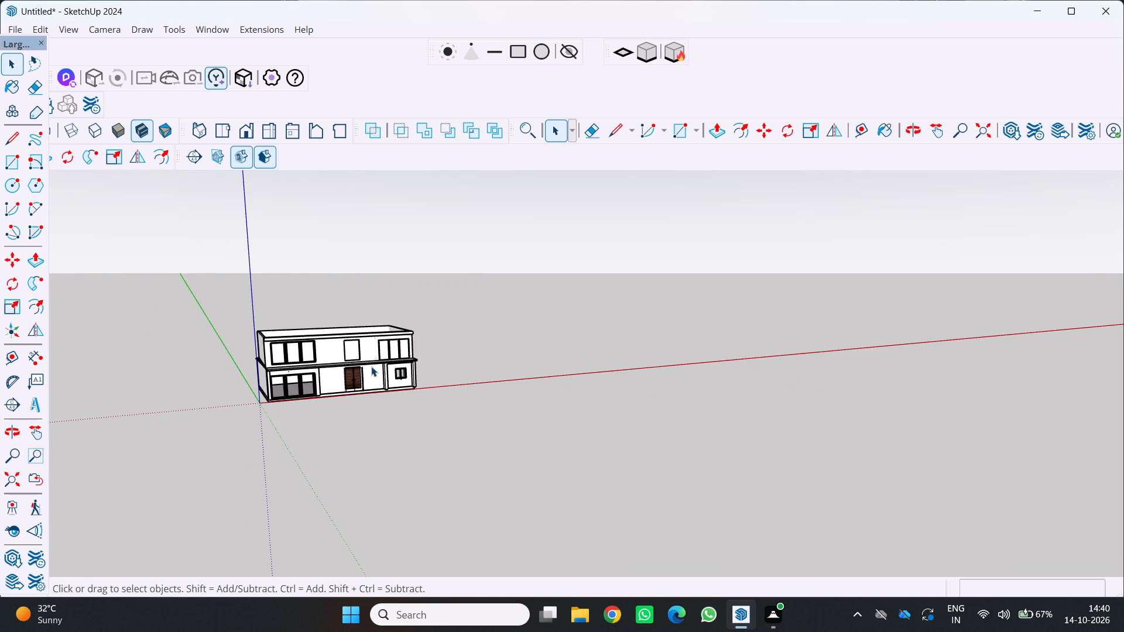
{"action": "middle_click_drag", "start_coordinate": [396, 359], "coordinate": [318, 334]}
{"action": "middle_click", "coordinate": [318, 334]}
{"action": "scroll", "coordinate": [351, 350], "scroll_direction": "up", "scroll_amount": 5}
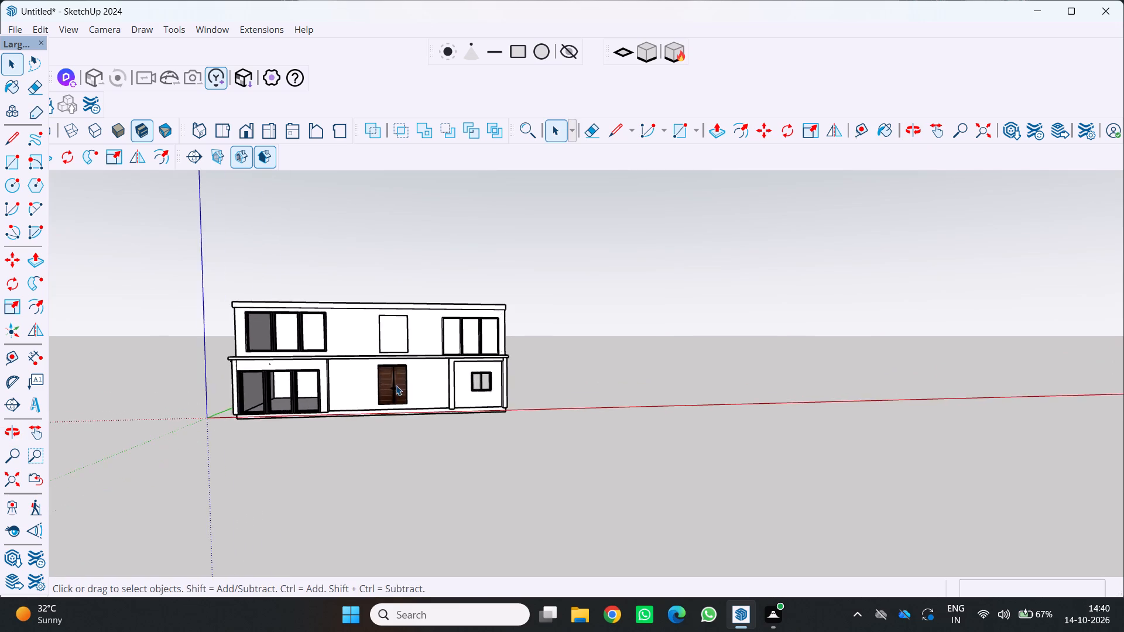
{"action": "scroll", "coordinate": [396, 385], "scroll_direction": "up", "scroll_amount": 4}
{"action": "middle_click_drag", "start_coordinate": [402, 347], "coordinate": [406, 500]}
{"action": "middle_click", "coordinate": [406, 500]}
{"action": "scroll", "coordinate": [377, 380], "scroll_direction": "up", "scroll_amount": 3}
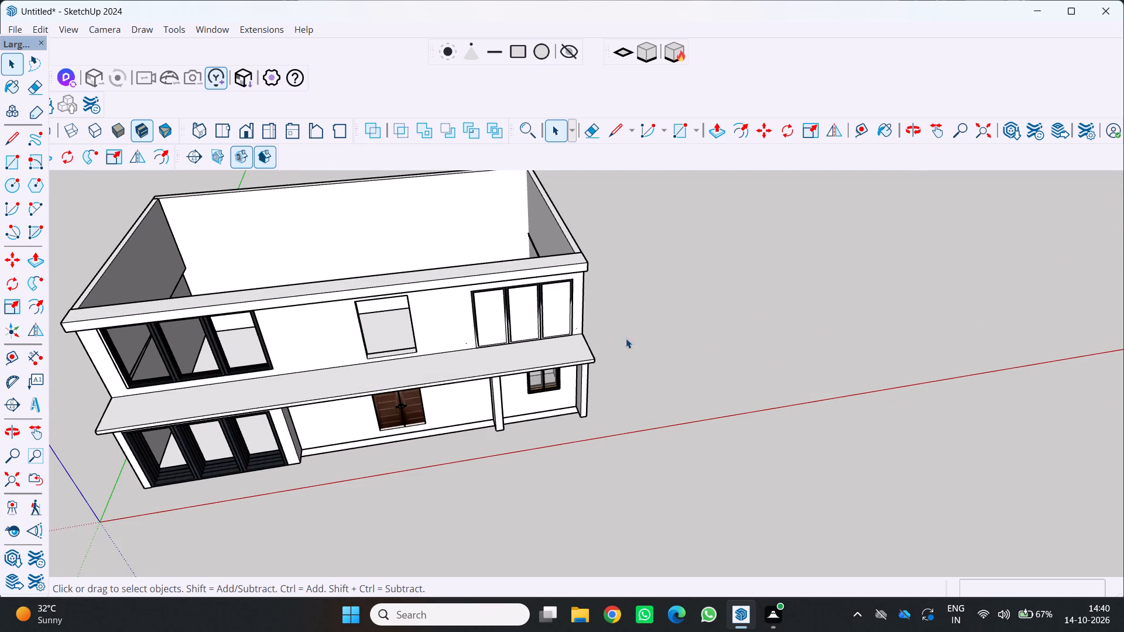
Search the 3D Warehouse for "window" models.
{"action": "left_click", "coordinate": [198, 28]}
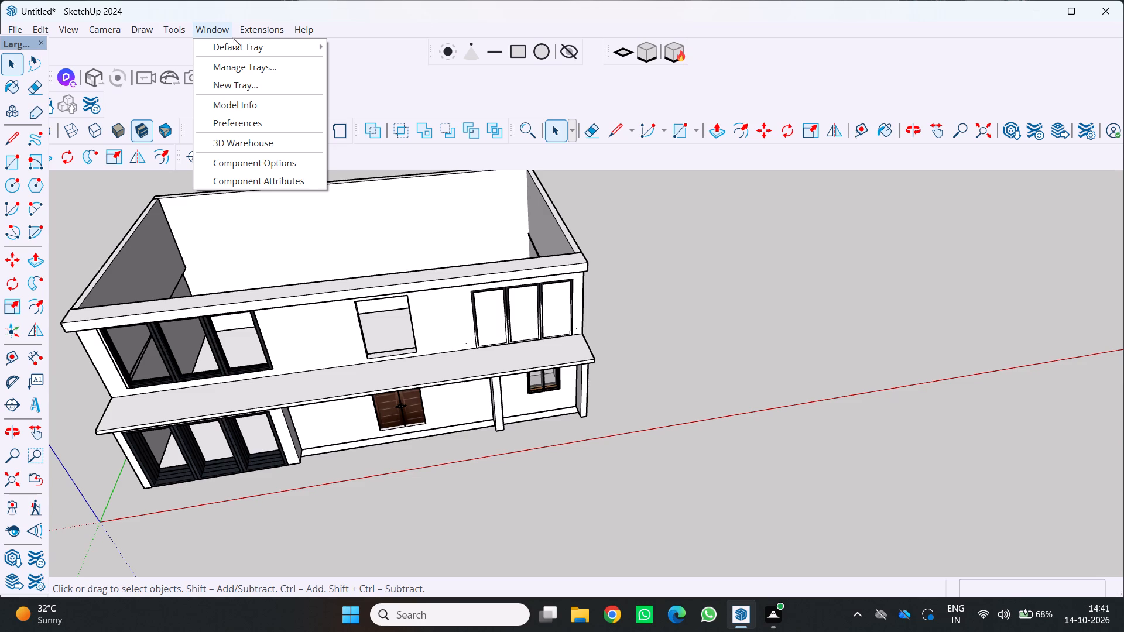
{"action": "left_click", "coordinate": [286, 143]}
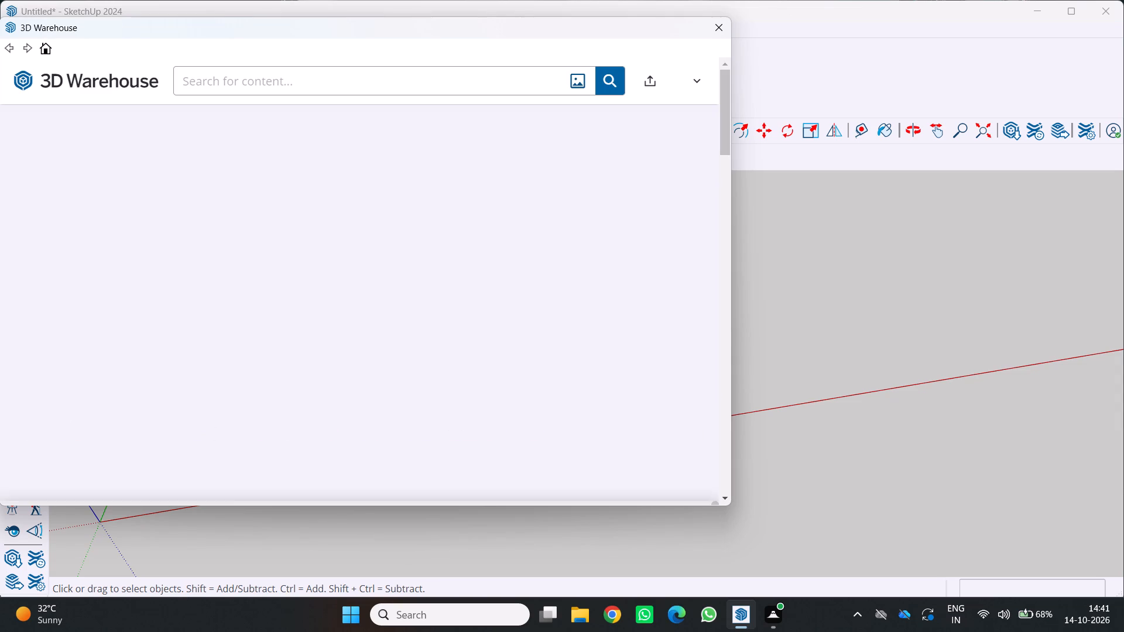
{"action": "left_click", "coordinate": [231, 78]}
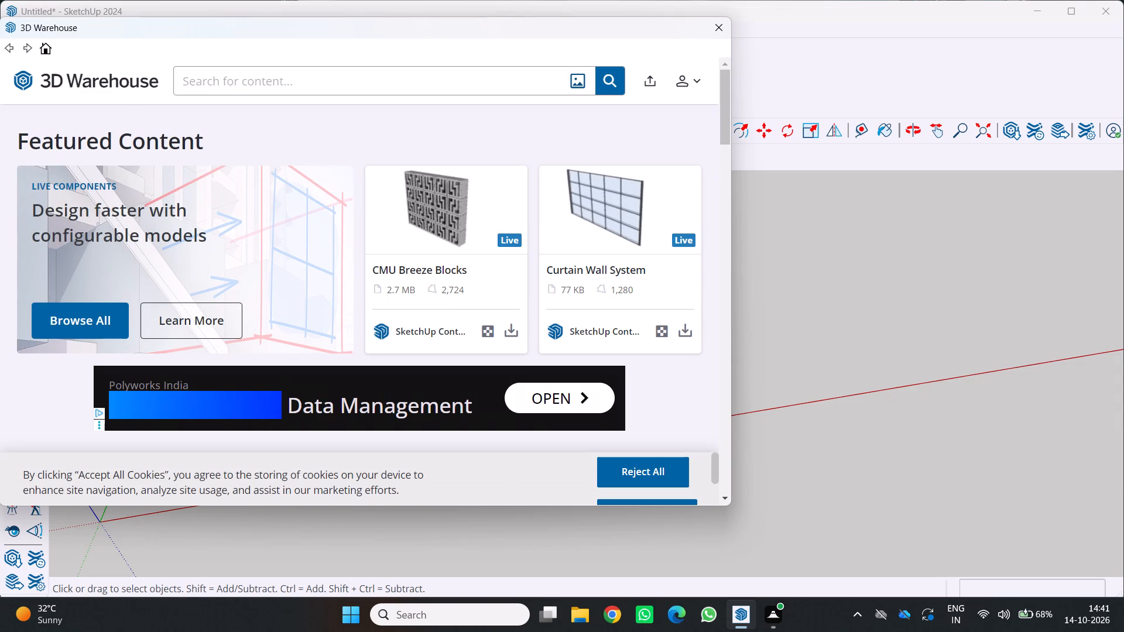
{"action": "type", "text": "window"}
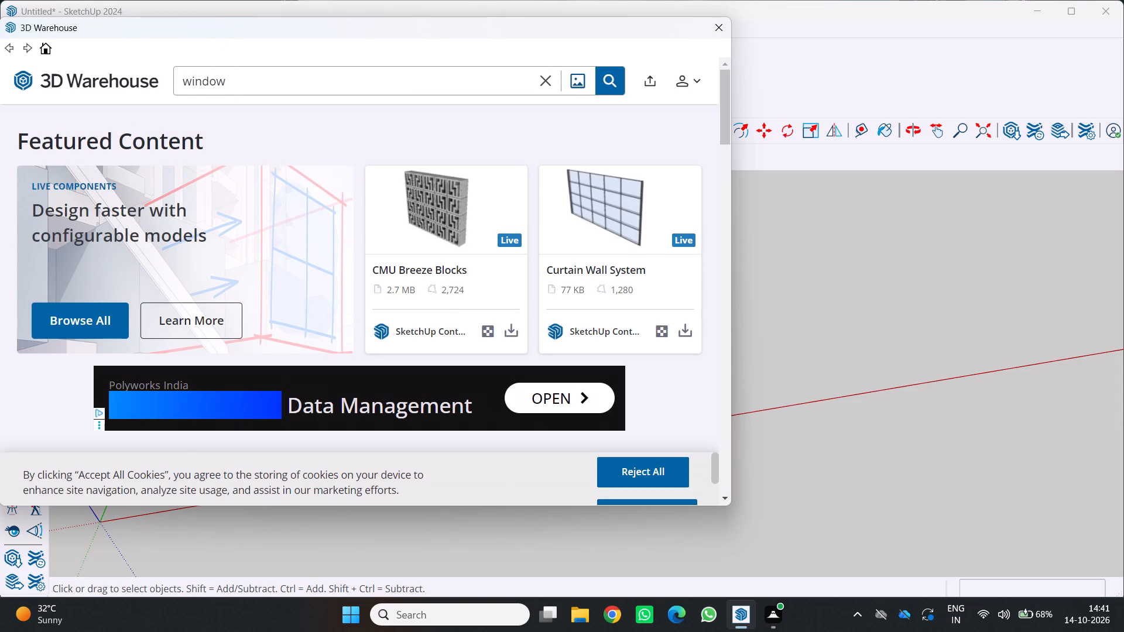
{"action": "left_click", "coordinate": [599, 77]}
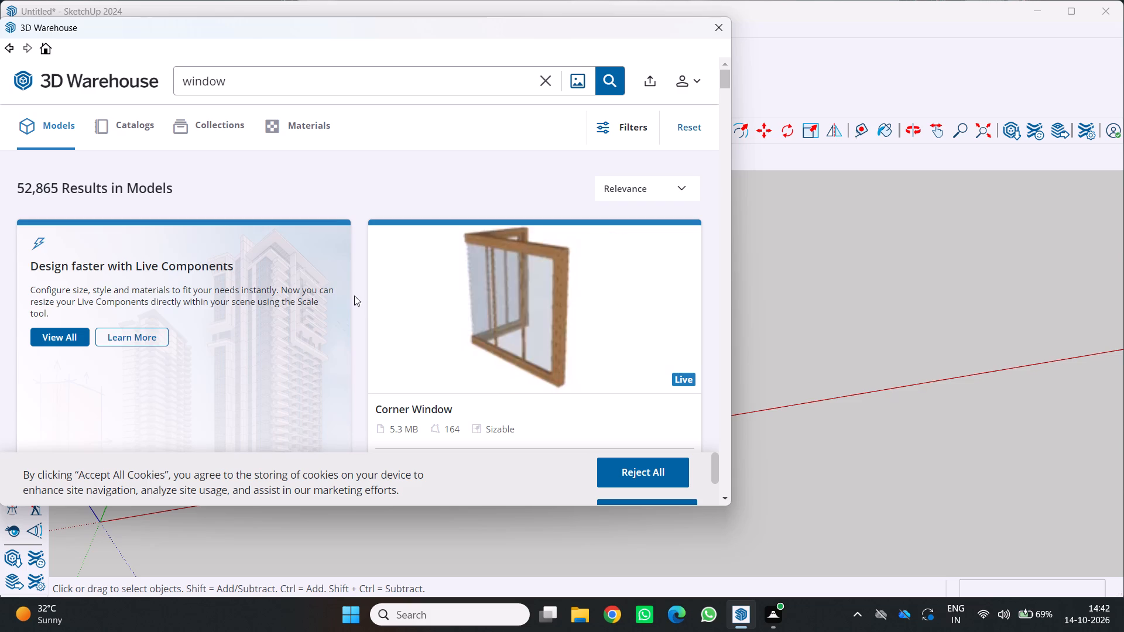
Browse the window models for one suited to the house's front openings.
{"action": "scroll", "coordinate": [543, 307], "scroll_direction": "down", "scroll_amount": 5}
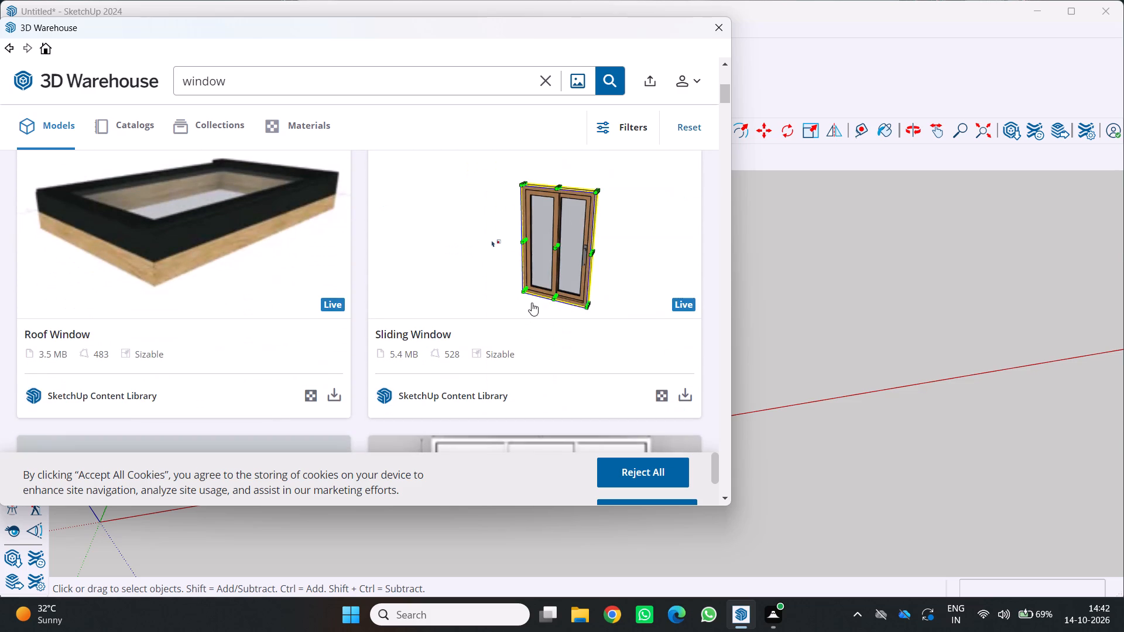
{"action": "scroll", "coordinate": [534, 303], "scroll_direction": "down", "scroll_amount": 2}
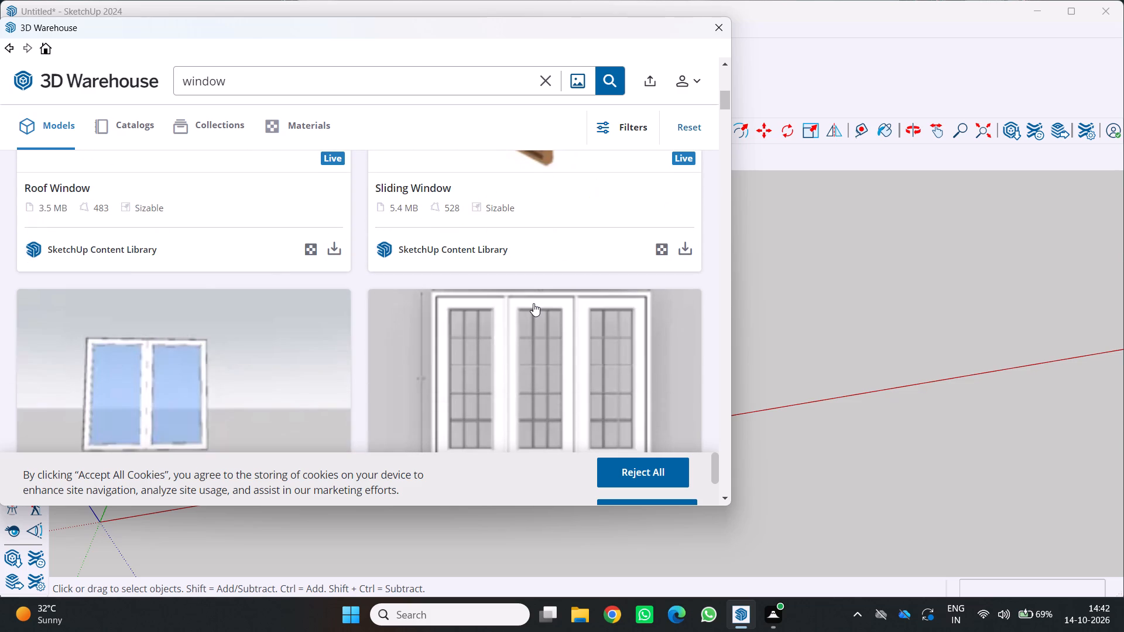
{"action": "scroll", "coordinate": [498, 327], "scroll_direction": "down", "scroll_amount": 7}
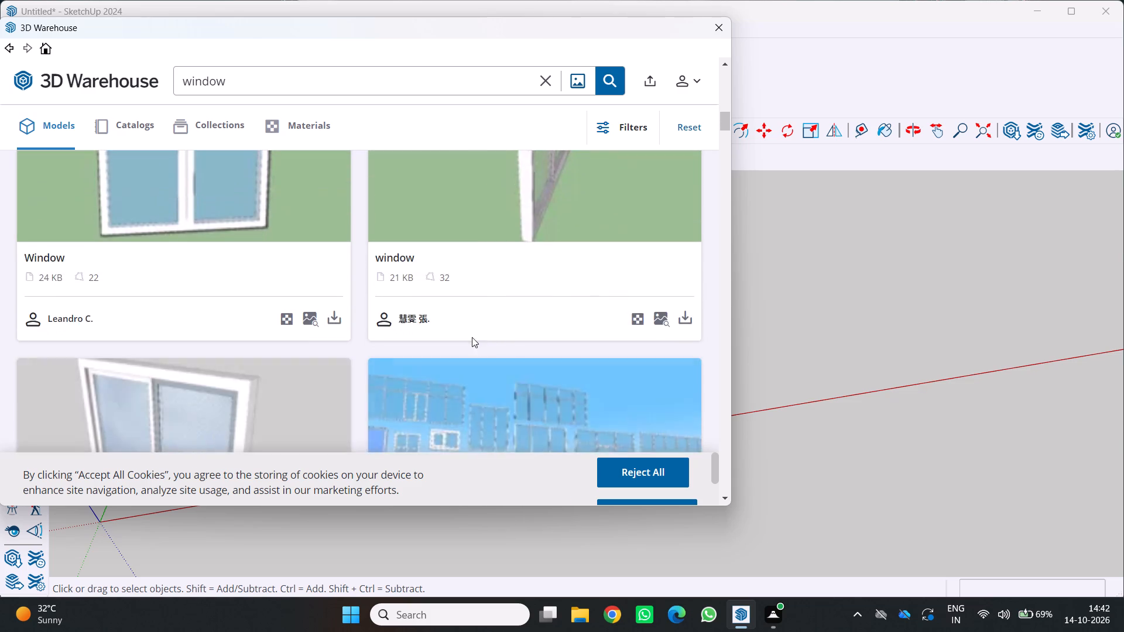
{"action": "scroll", "coordinate": [472, 337], "scroll_direction": "down", "scroll_amount": 9}
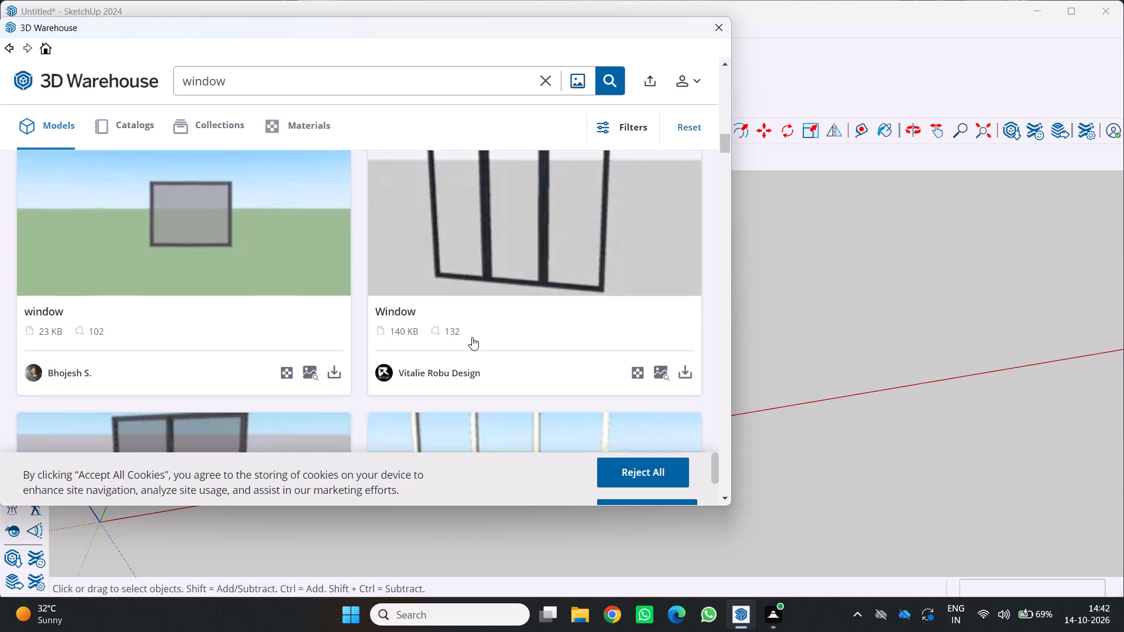
{"action": "scroll", "coordinate": [472, 337], "scroll_direction": "down", "scroll_amount": 1}
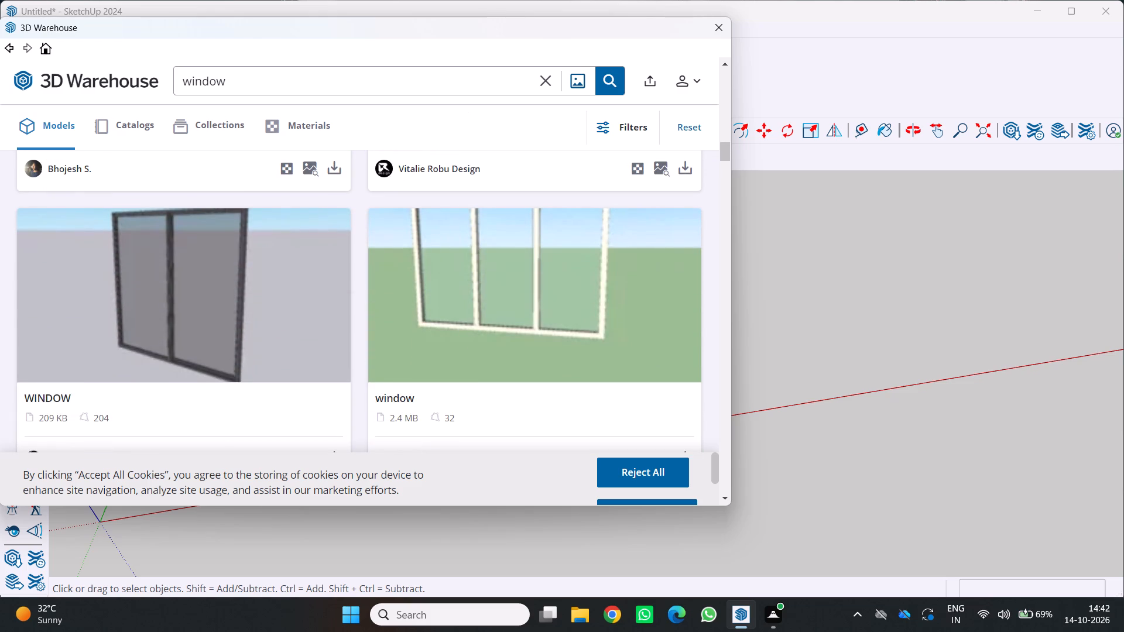
Replace the 3D Warehouse search term with "door" and run the search.
{"action": "left_click", "coordinate": [458, 80]}
{"action": "key", "text": "BackSpace"}
{"action": "key", "text": "BackSpace"}
{"action": "key", "text": "BackSpace"}
{"action": "key", "text": "BackSpace"}
{"action": "key", "text": "BackSpace"}
{"action": "key", "text": "BackSpace"}
{"action": "key", "text": "BackSpace"}
{"action": "key", "text": "BackSpace"}
{"action": "key", "text": "BackSpace"}
{"action": "key", "text": "BackSpace"}
{"action": "key", "text": "BackSpace"}
{"action": "key", "text": "BackSpace"}
{"action": "key", "text": "BackSpace"}
{"action": "type", "text": "doo"}
{"action": "key", "text": "r"}
{"action": "left_click", "coordinate": [602, 77]}
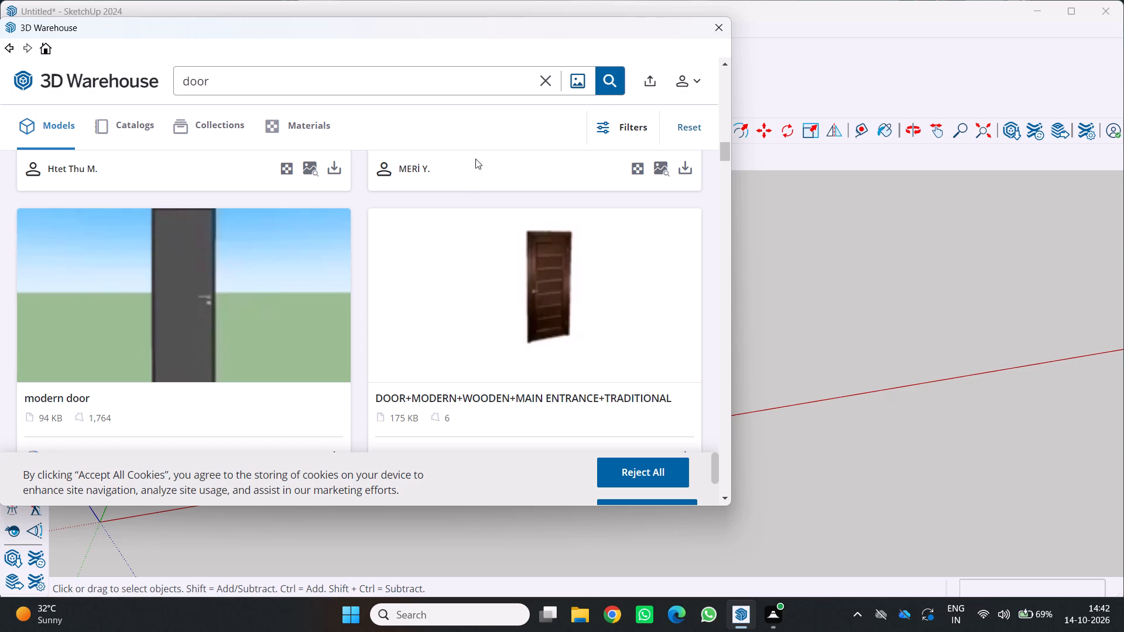
Find the "#Kit Porta Pivotante Envernizada Luxury." door among the search results and load it directly into the house model.
{"action": "scroll", "coordinate": [464, 313], "scroll_direction": "down", "scroll_amount": 5}
{"action": "scroll", "coordinate": [514, 287], "scroll_direction": "up", "scroll_amount": 3}
{"action": "scroll", "coordinate": [514, 287], "scroll_direction": "down", "scroll_amount": 6}
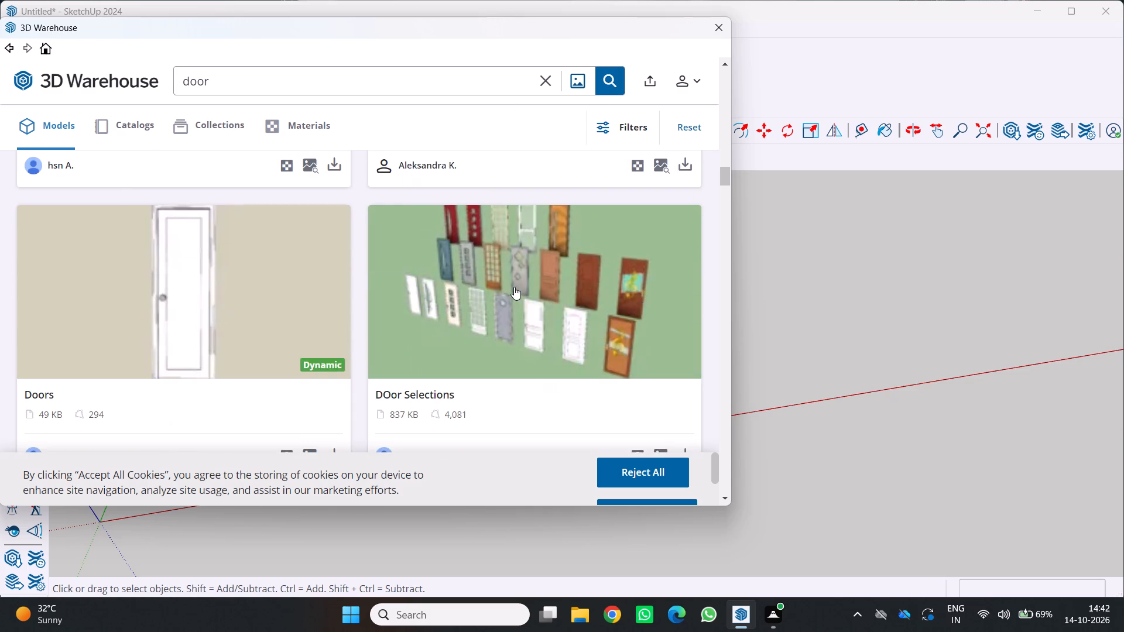
{"action": "scroll", "coordinate": [513, 288], "scroll_direction": "down", "scroll_amount": 12}
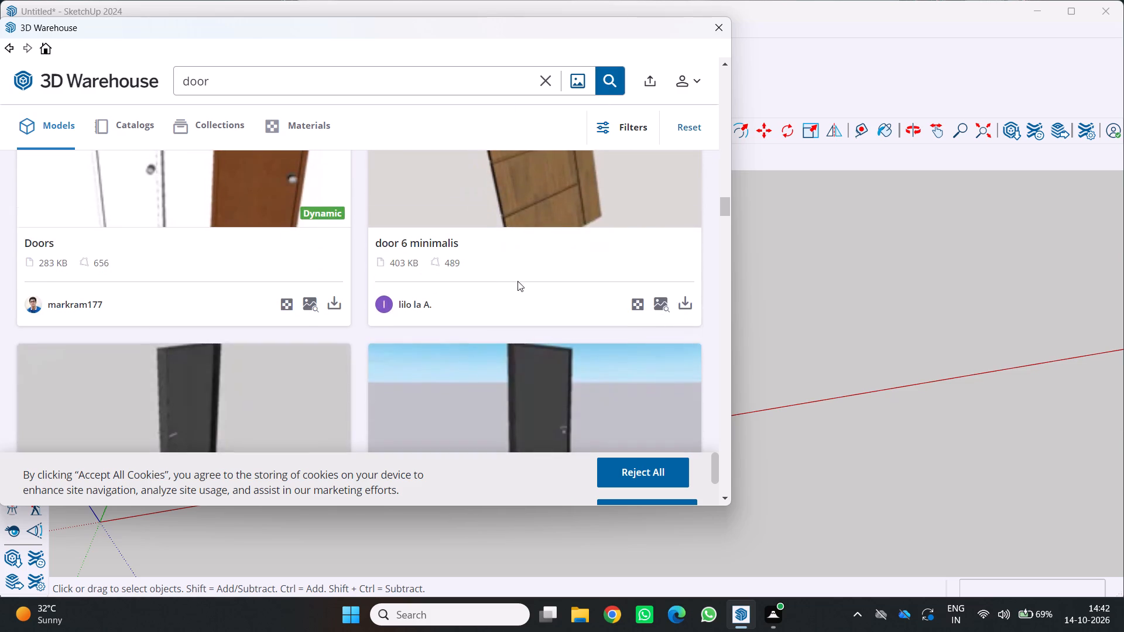
{"action": "scroll", "coordinate": [518, 281], "scroll_direction": "down", "scroll_amount": 10}
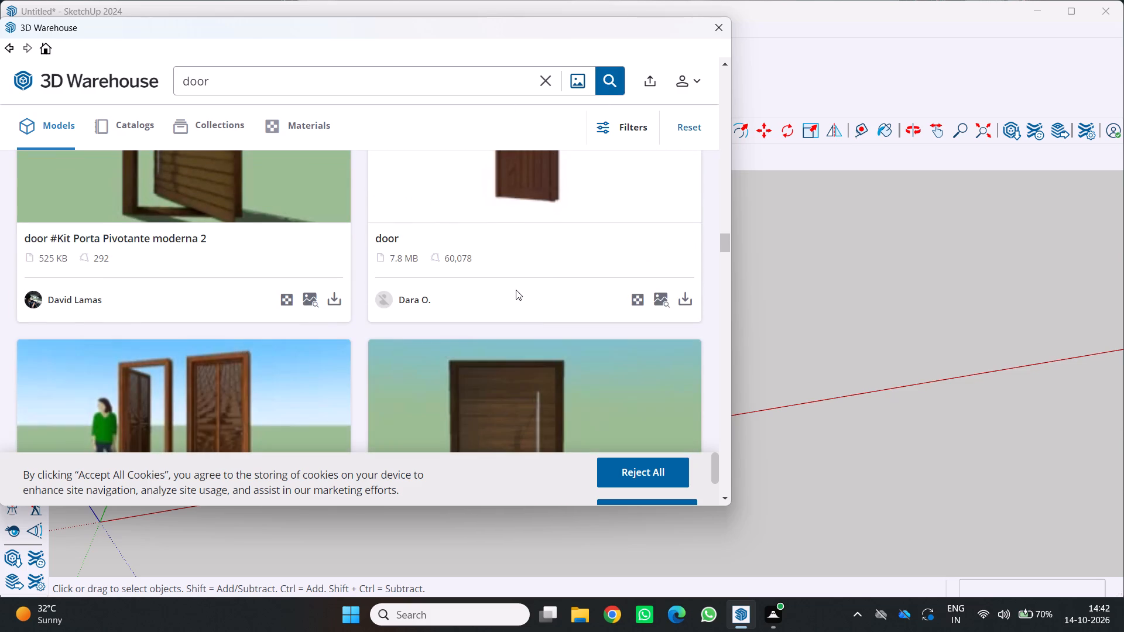
{"action": "scroll", "coordinate": [516, 290], "scroll_direction": "down", "scroll_amount": 3}
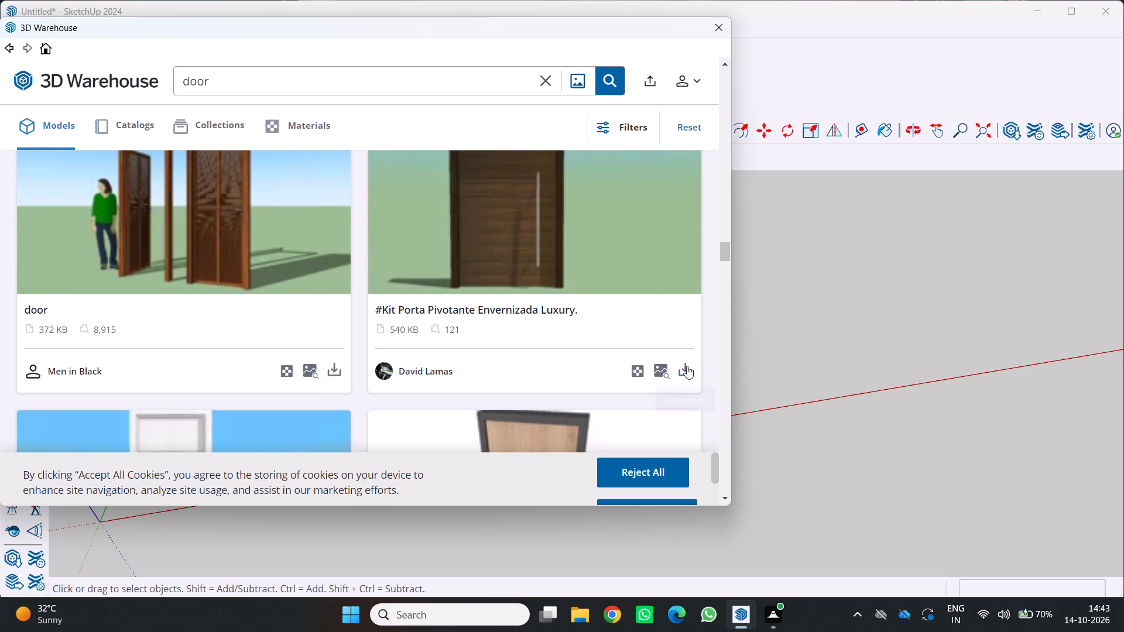
{"action": "left_click", "coordinate": [686, 366]}
{"action": "left_click", "coordinate": [323, 283]}
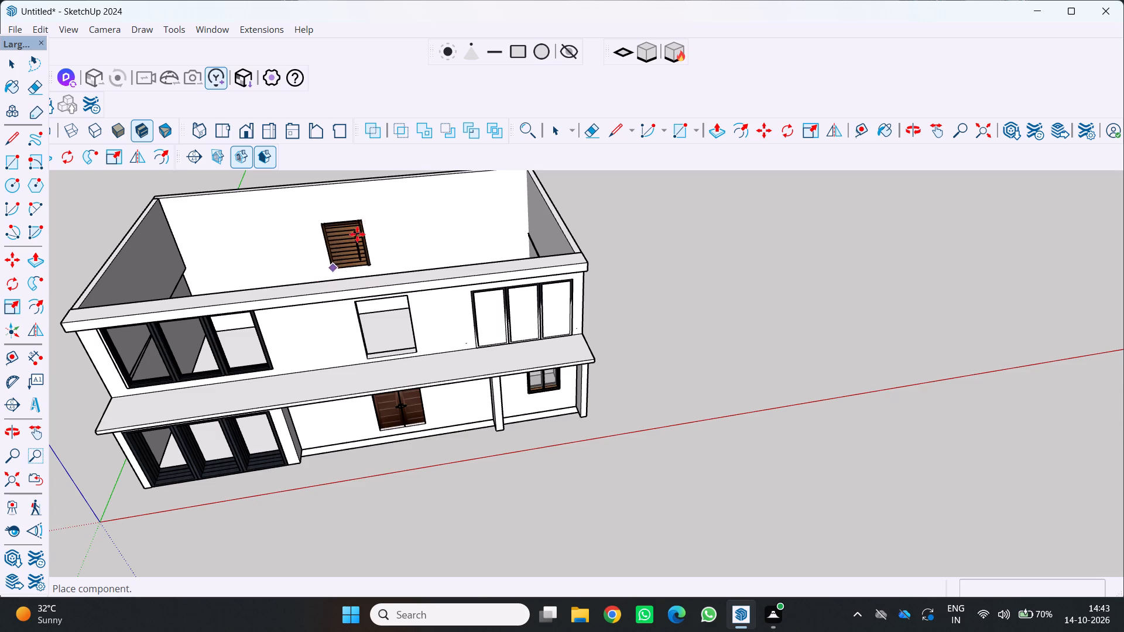
Place the wooden pivot door in the upper floor's central front opening, aligned to the opening's lower-left corner.
{"action": "scroll", "coordinate": [370, 349], "scroll_direction": "up", "scroll_amount": 9}
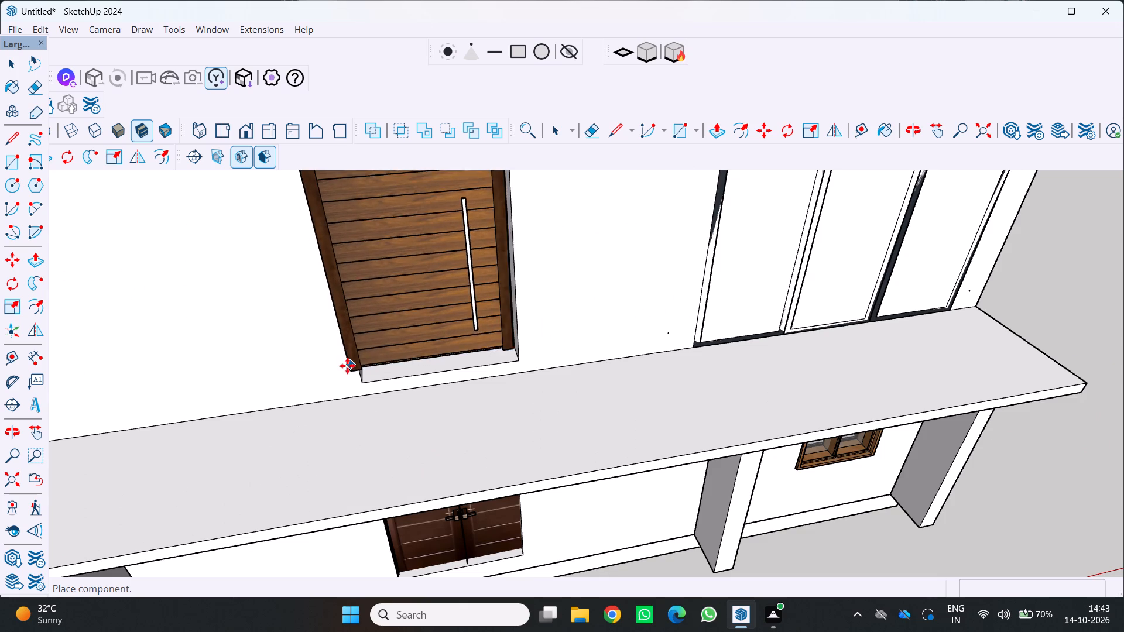
{"action": "scroll", "coordinate": [371, 376], "scroll_direction": "up", "scroll_amount": 13}
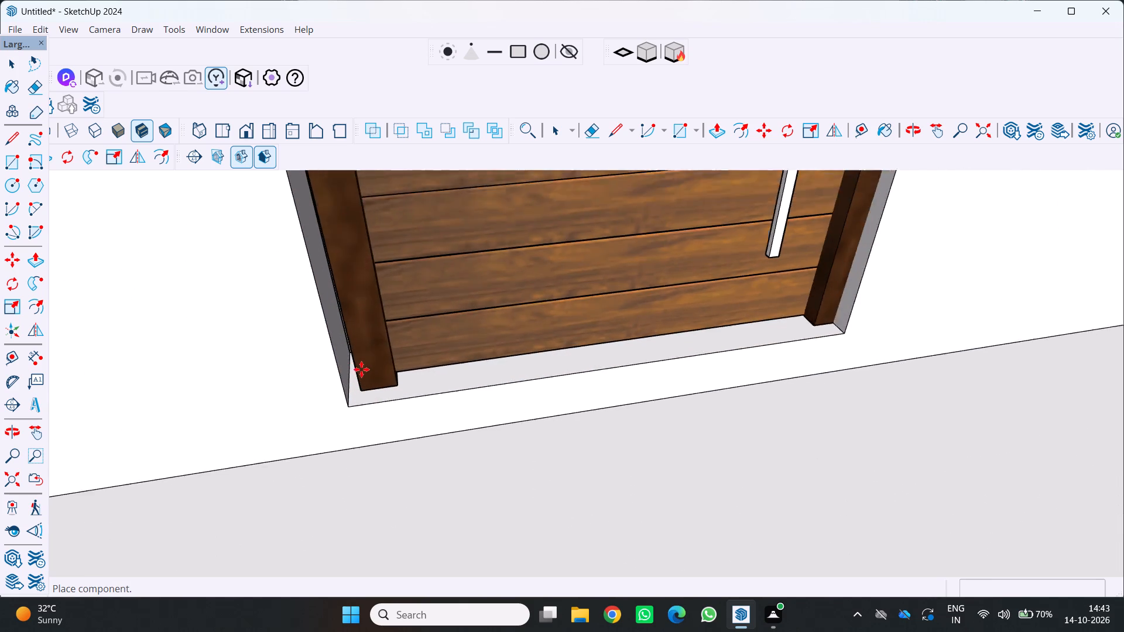
{"action": "scroll", "coordinate": [361, 369], "scroll_direction": "up", "scroll_amount": 1}
{"action": "left_click", "coordinate": [347, 366]}
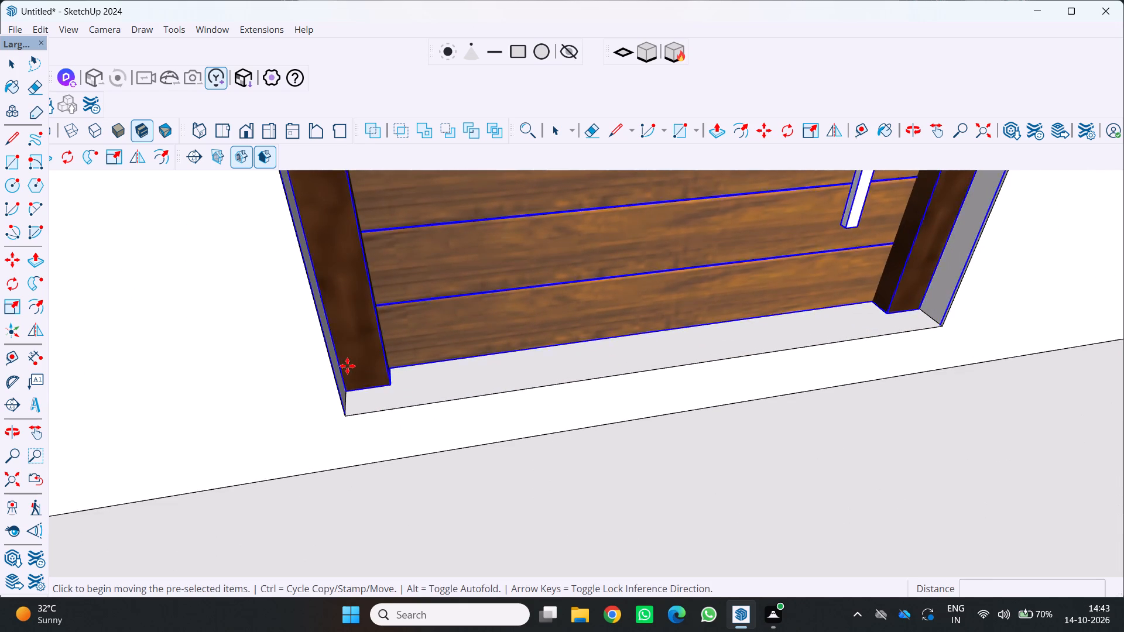
Scale the placed pivot door by about 1.02 on green and 1.05 on blue to meet the opening's top edge, then deselect it.
{"action": "scroll", "coordinate": [351, 372], "scroll_direction": "down", "scroll_amount": 6}
{"action": "scroll", "coordinate": [596, 325], "scroll_direction": "down", "scroll_amount": 12}
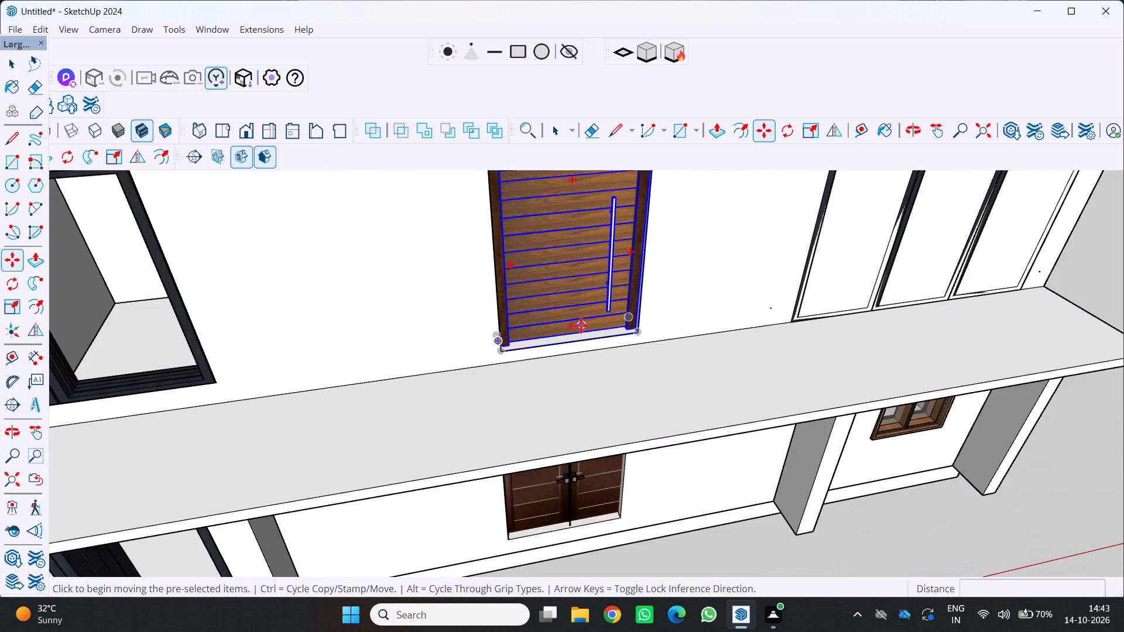
{"action": "scroll", "coordinate": [578, 329], "scroll_direction": "down", "scroll_amount": 5}
{"action": "middle_click_drag", "start_coordinate": [572, 330], "coordinate": [472, 275]}
{"action": "scroll", "coordinate": [509, 263], "scroll_direction": "up", "scroll_amount": 8}
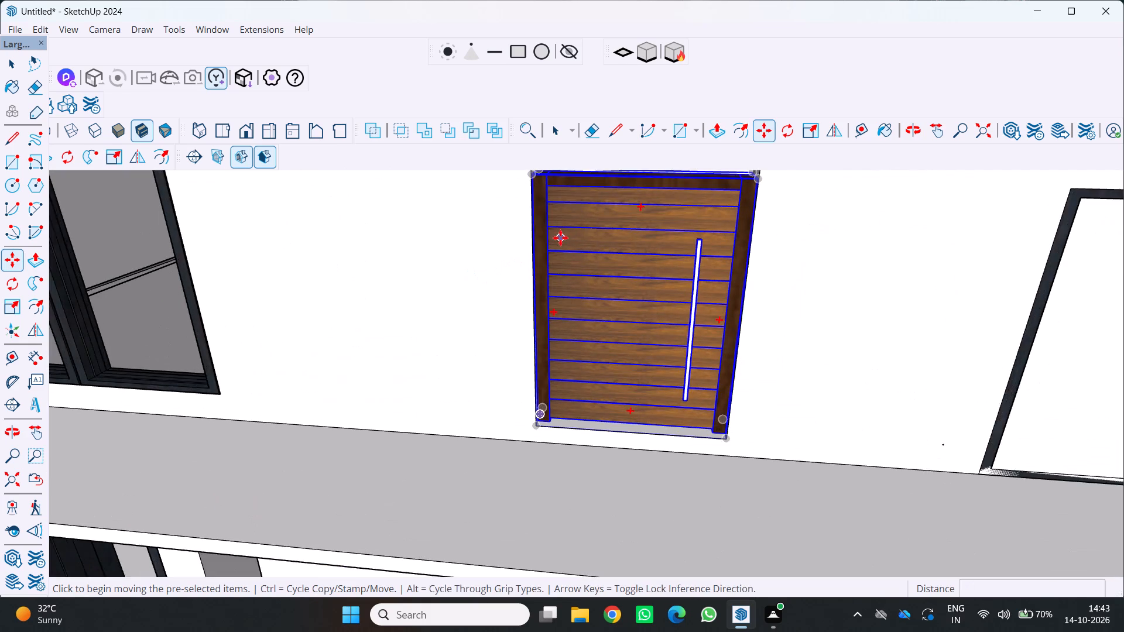
{"action": "middle_click_drag", "start_coordinate": [560, 238], "coordinate": [519, 191]}
{"action": "scroll", "coordinate": [560, 237], "scroll_direction": "up", "scroll_amount": 1}
{"action": "scroll", "coordinate": [525, 193], "scroll_direction": "down", "scroll_amount": 4}
{"action": "middle_click_drag", "start_coordinate": [561, 194], "coordinate": [613, 283]}
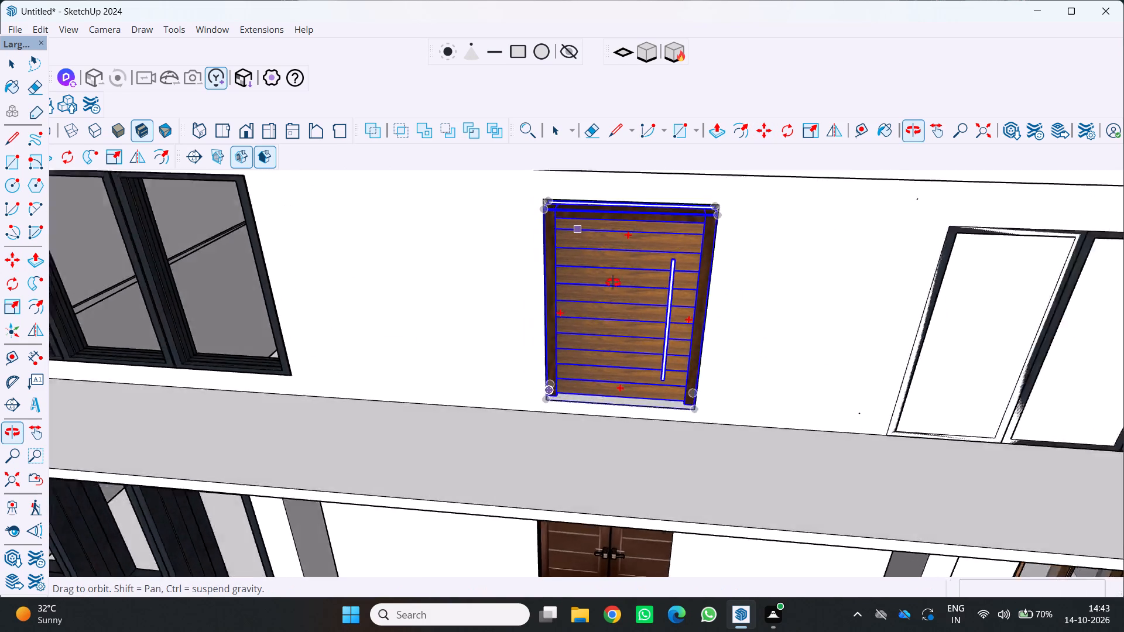
{"action": "middle_click_drag", "start_coordinate": [613, 283], "coordinate": [633, 392]}
{"action": "scroll", "coordinate": [616, 336], "scroll_direction": "up", "scroll_amount": 2}
{"action": "middle_click_drag", "start_coordinate": [620, 352], "coordinate": [588, 246]}
{"action": "scroll", "coordinate": [591, 246], "scroll_direction": "up", "scroll_amount": 2}
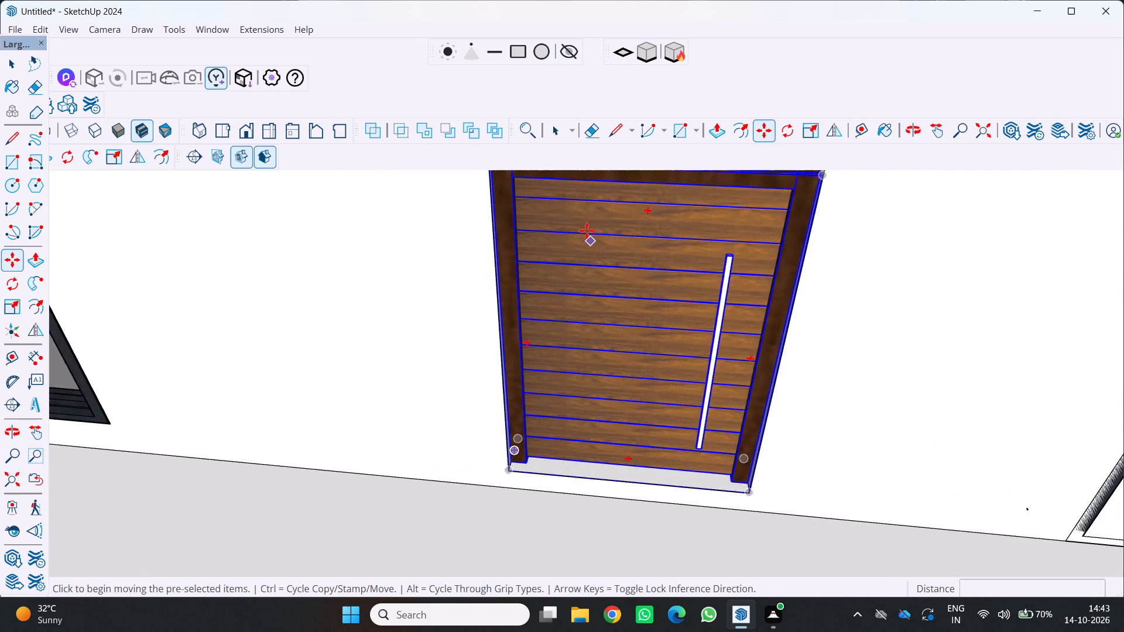
{"action": "scroll", "coordinate": [587, 231], "scroll_direction": "up", "scroll_amount": 3}
{"action": "middle_click_drag", "start_coordinate": [587, 229], "coordinate": [676, 362]}
{"action": "scroll", "coordinate": [676, 362], "scroll_direction": "down", "scroll_amount": 11}
{"action": "middle_click_drag", "start_coordinate": [663, 372], "coordinate": [581, 219]}
{"action": "scroll", "coordinate": [581, 219], "scroll_direction": "up", "scroll_amount": 2}
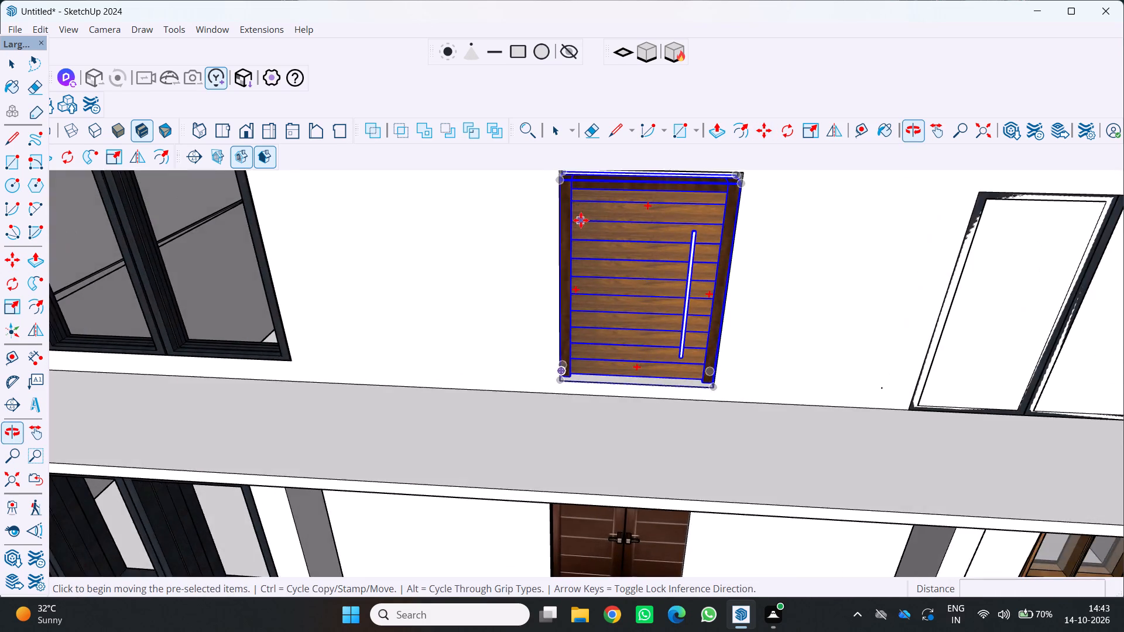
{"action": "scroll", "coordinate": [581, 220], "scroll_direction": "up", "scroll_amount": 7}
{"action": "scroll", "coordinate": [622, 182], "scroll_direction": "down", "scroll_amount": 14}
{"action": "middle_click_drag", "start_coordinate": [614, 203], "coordinate": [612, 356]}
{"action": "scroll", "coordinate": [613, 359], "scroll_direction": "down", "scroll_amount": 6}
{"action": "middle_click_drag", "start_coordinate": [613, 359], "coordinate": [615, 208]}
{"action": "scroll", "coordinate": [597, 287], "scroll_direction": "up", "scroll_amount": 3}
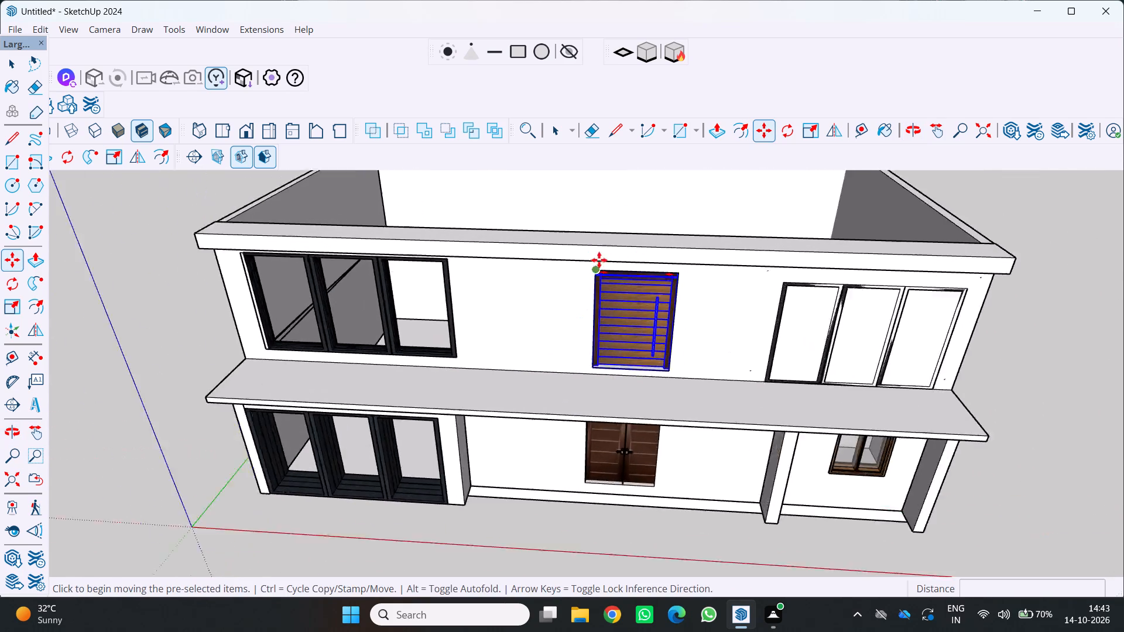
{"action": "scroll", "coordinate": [599, 260], "scroll_direction": "up", "scroll_amount": 7}
{"action": "middle_click_drag", "start_coordinate": [652, 319], "coordinate": [631, 229]}
{"action": "middle_click", "coordinate": [630, 226]}
{"action": "middle_click", "coordinate": [629, 226]}
{"action": "scroll", "coordinate": [629, 226], "scroll_direction": "up", "scroll_amount": 1}
{"action": "scroll", "coordinate": [587, 458], "scroll_direction": "up", "scroll_amount": 4}
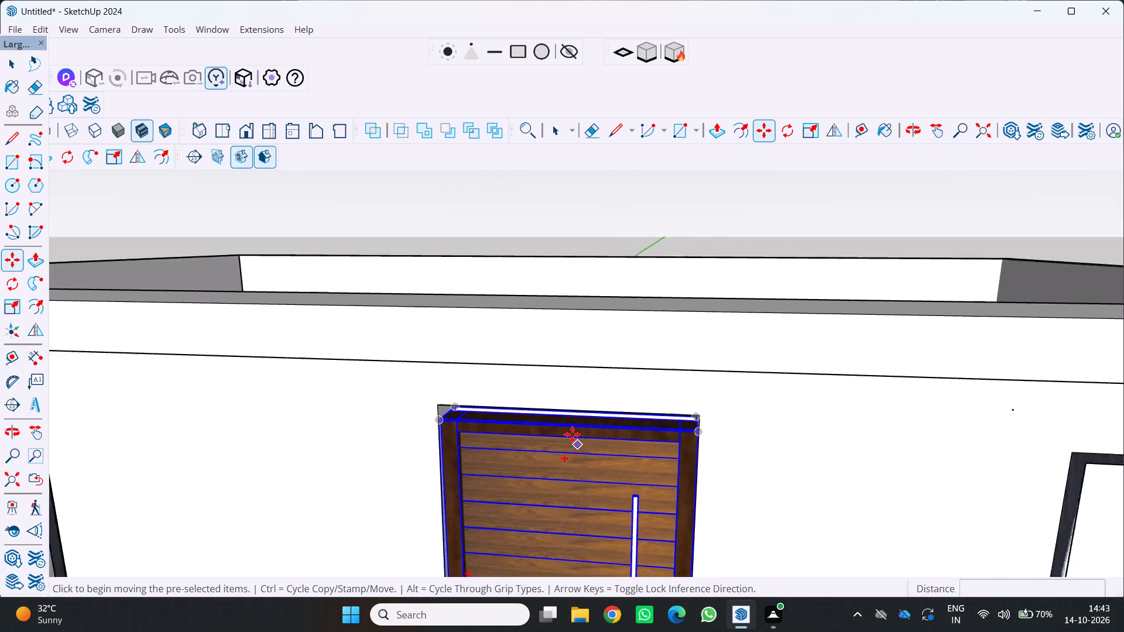
{"action": "scroll", "coordinate": [572, 434], "scroll_direction": "up", "scroll_amount": 5}
{"action": "key", "text": "s"}
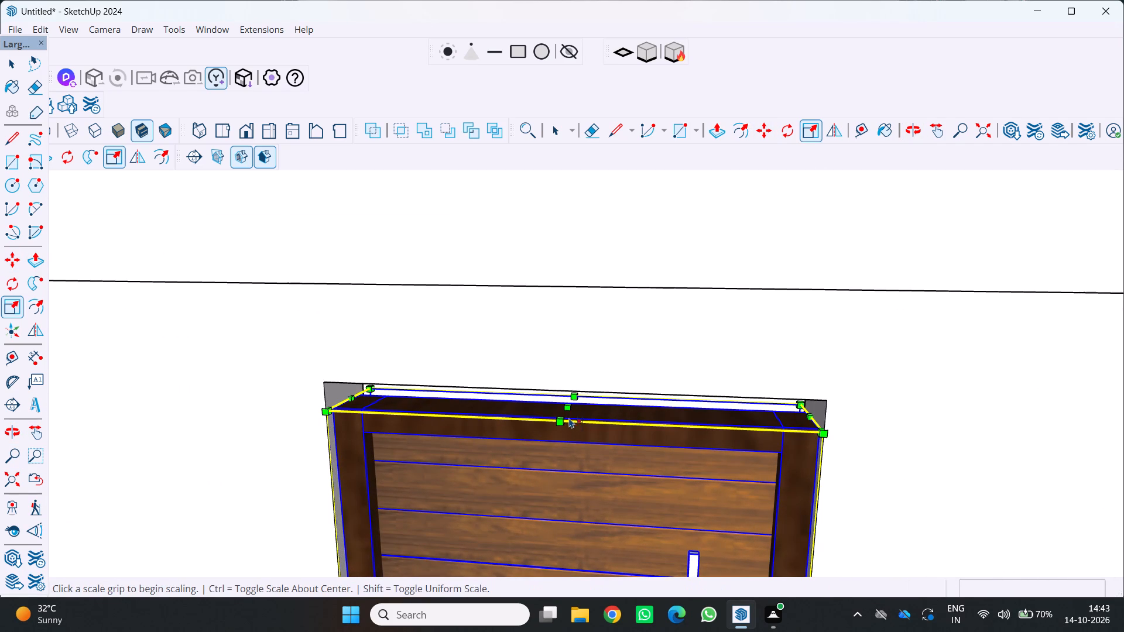
{"action": "left_click", "coordinate": [562, 417]}
{"action": "left_click", "coordinate": [563, 389]}
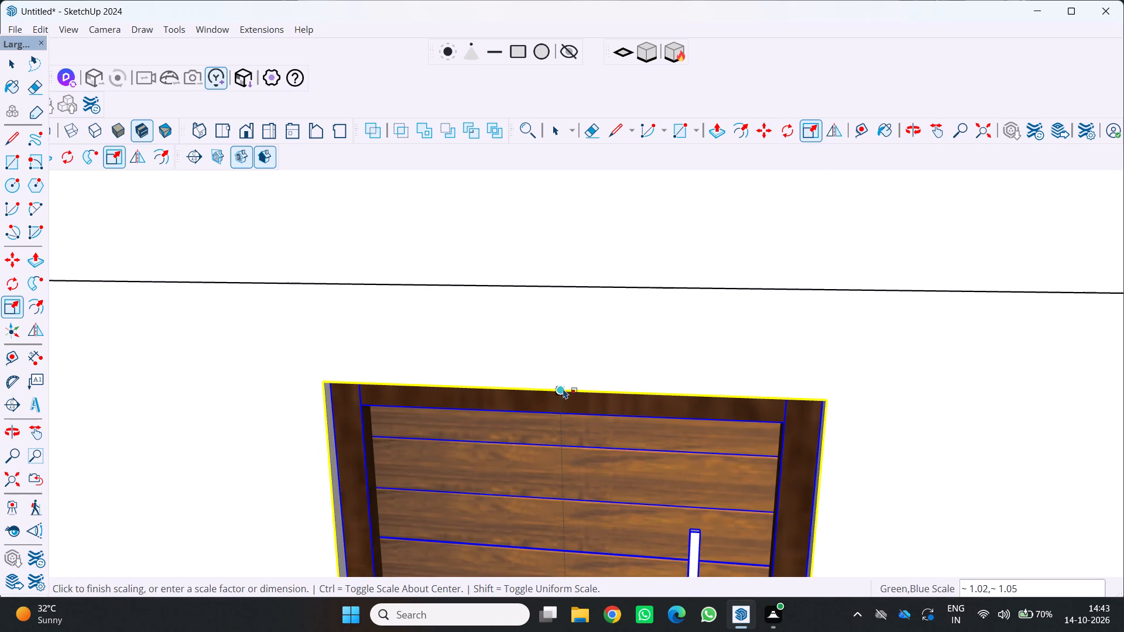
{"action": "scroll", "coordinate": [545, 424], "scroll_direction": "down", "scroll_amount": 19}
{"action": "key", "text": "space"}
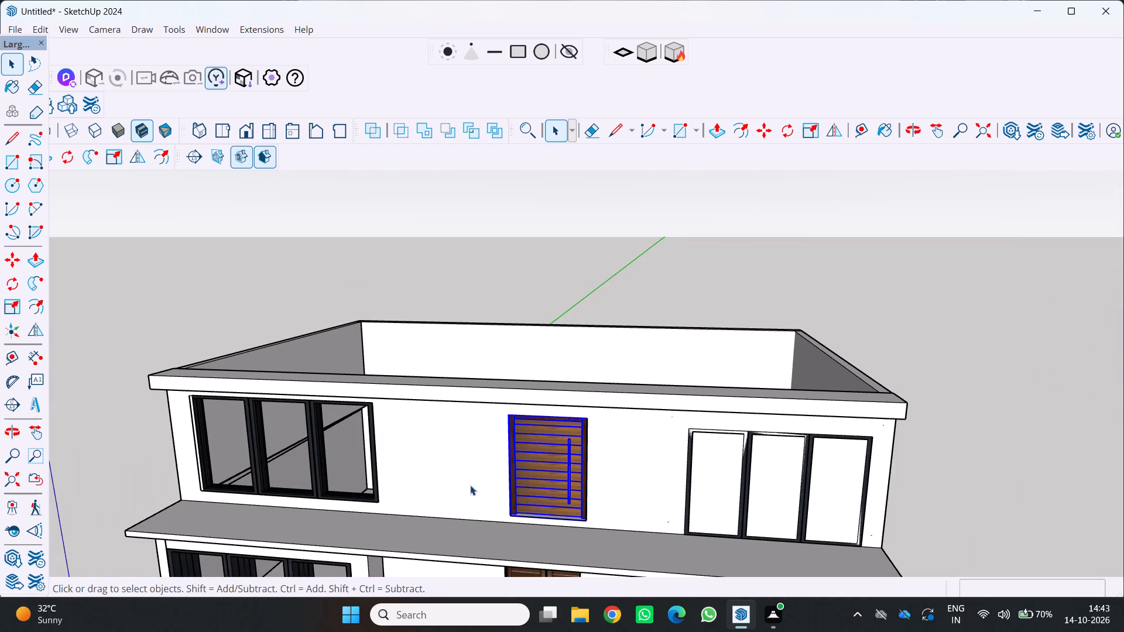
{"action": "left_click", "coordinate": [1043, 454]}
Examine the house's completed front openings and open-topped upper floor from the front, the side and above.
{"action": "scroll", "coordinate": [1043, 455], "scroll_direction": "down", "scroll_amount": 6}
{"action": "middle_click_drag", "start_coordinate": [1040, 455], "coordinate": [1032, 415]}
{"action": "middle_click", "coordinate": [1031, 413]}
{"action": "scroll", "coordinate": [1020, 402], "scroll_direction": "down", "scroll_amount": 4}
{"action": "scroll", "coordinate": [993, 496], "scroll_direction": "down", "scroll_amount": 3}
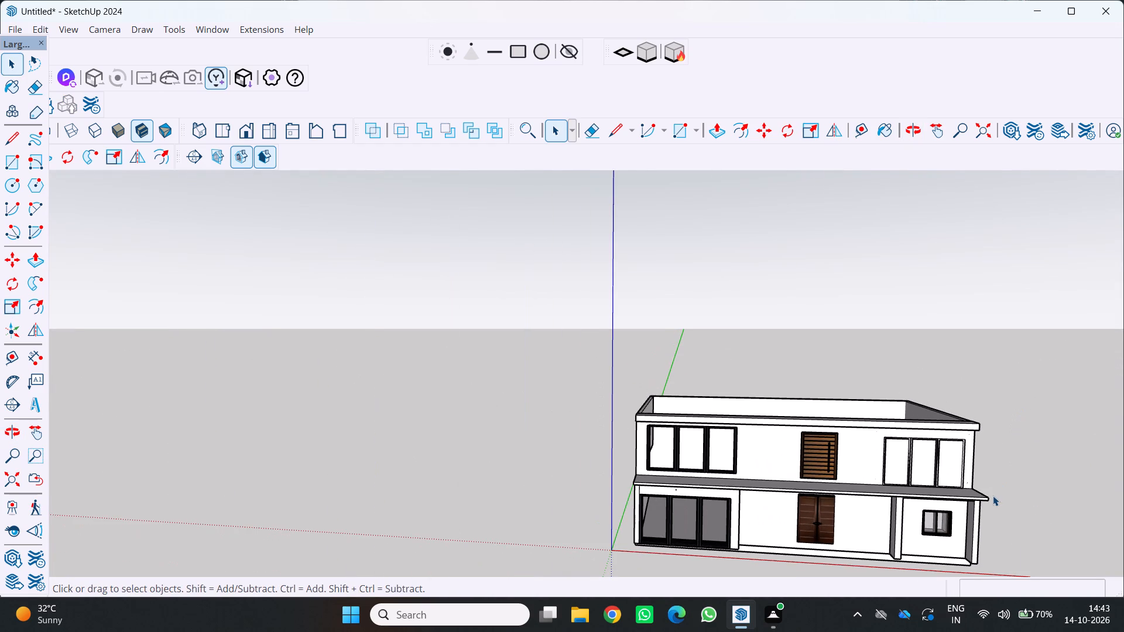
{"action": "middle_click_drag", "start_coordinate": [977, 493], "coordinate": [715, 452], "text": "shift"}
{"action": "scroll", "coordinate": [727, 459], "scroll_direction": "up", "scroll_amount": 3}
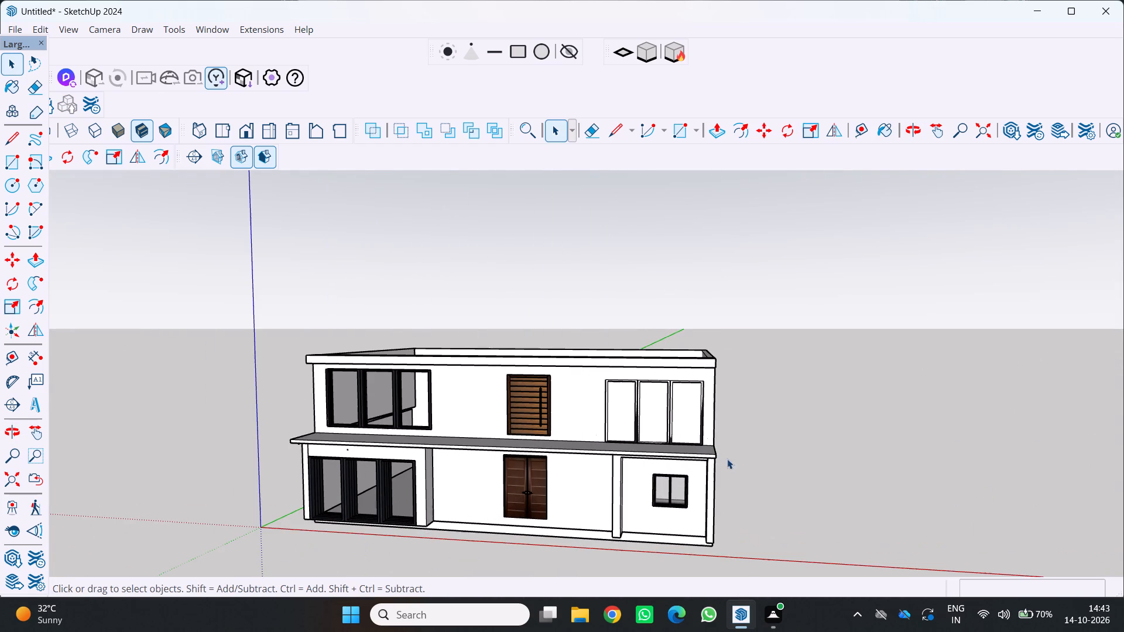
{"action": "middle_click_drag", "start_coordinate": [647, 352], "coordinate": [703, 440]}
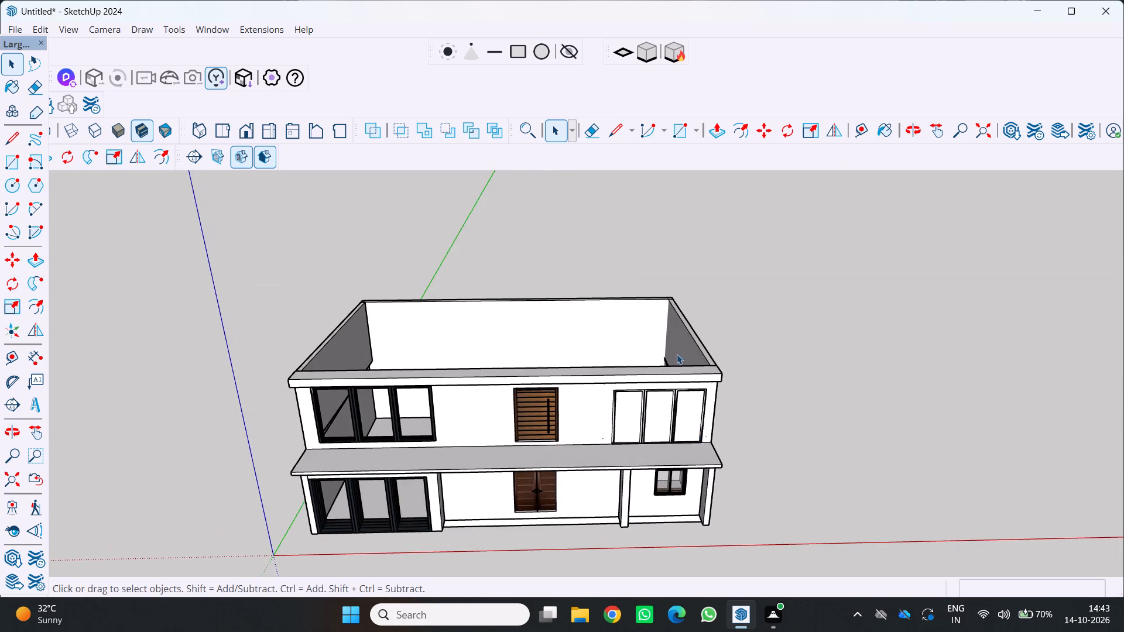
{"action": "scroll", "coordinate": [673, 344], "scroll_direction": "down", "scroll_amount": 4}
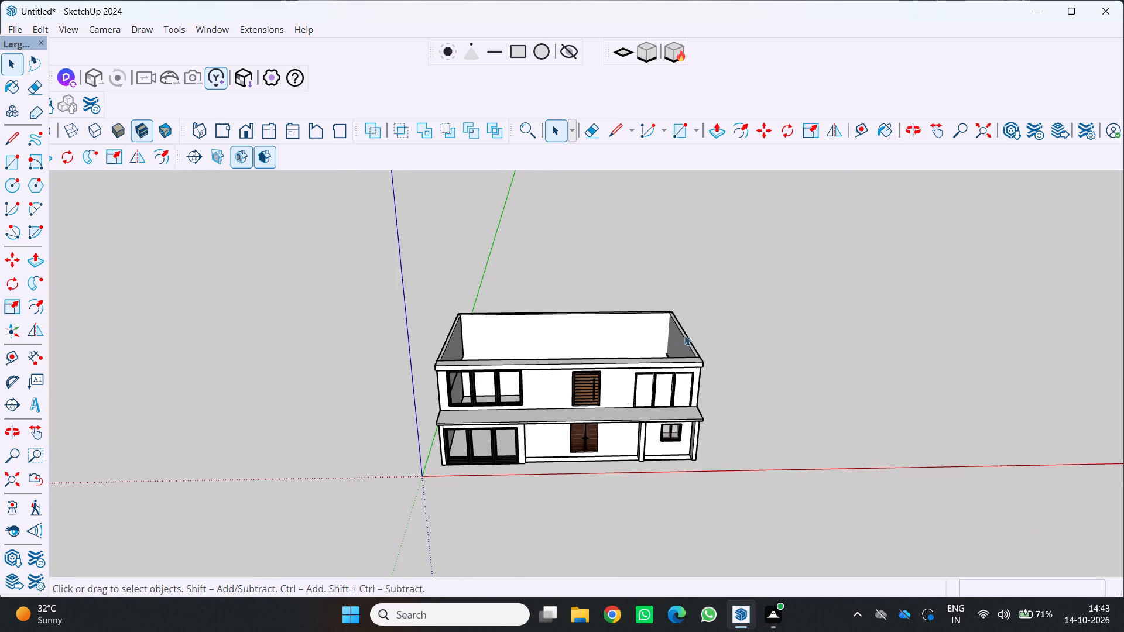
{"action": "middle_click_drag", "start_coordinate": [683, 331], "coordinate": [577, 403]}
{"action": "scroll", "coordinate": [576, 403], "scroll_direction": "down", "scroll_amount": 2}
{"action": "middle_click_drag", "start_coordinate": [694, 319], "coordinate": [602, 323]}
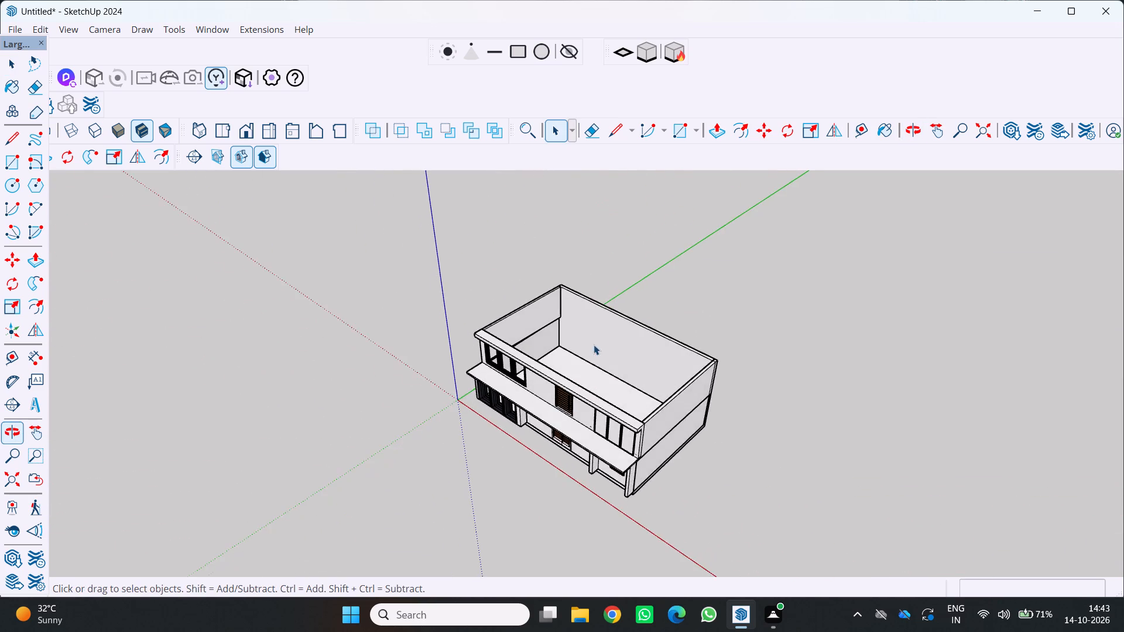
{"action": "scroll", "coordinate": [643, 373], "scroll_direction": "up", "scroll_amount": 2}
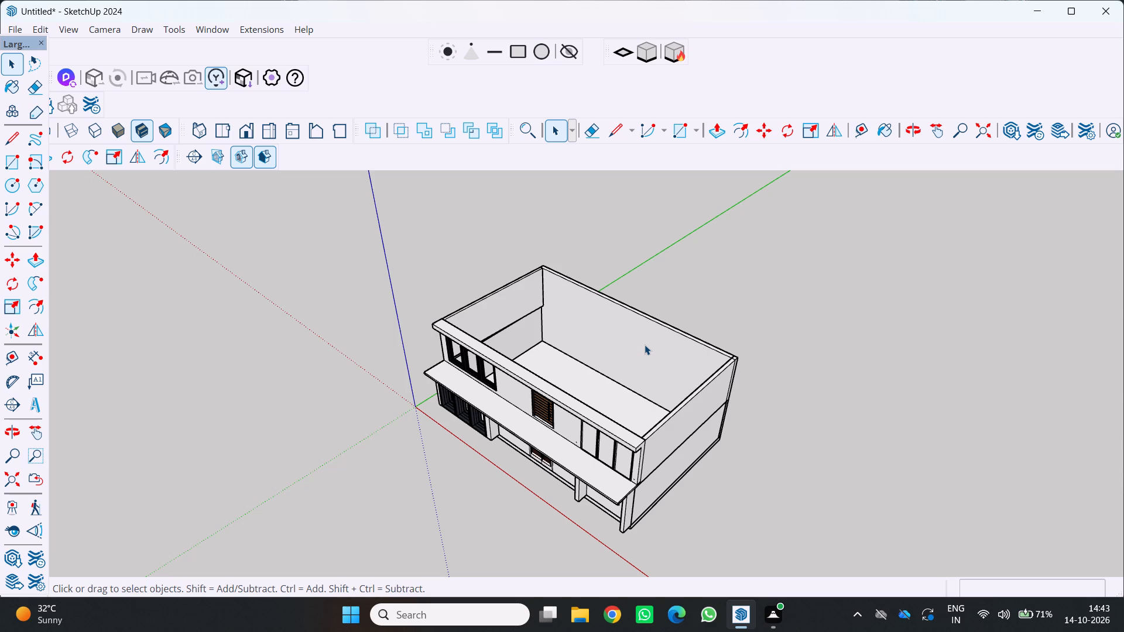
{"action": "scroll", "coordinate": [621, 344], "scroll_direction": "down", "scroll_amount": 2}
{"action": "middle_click_drag", "start_coordinate": [619, 344], "coordinate": [644, 252]}
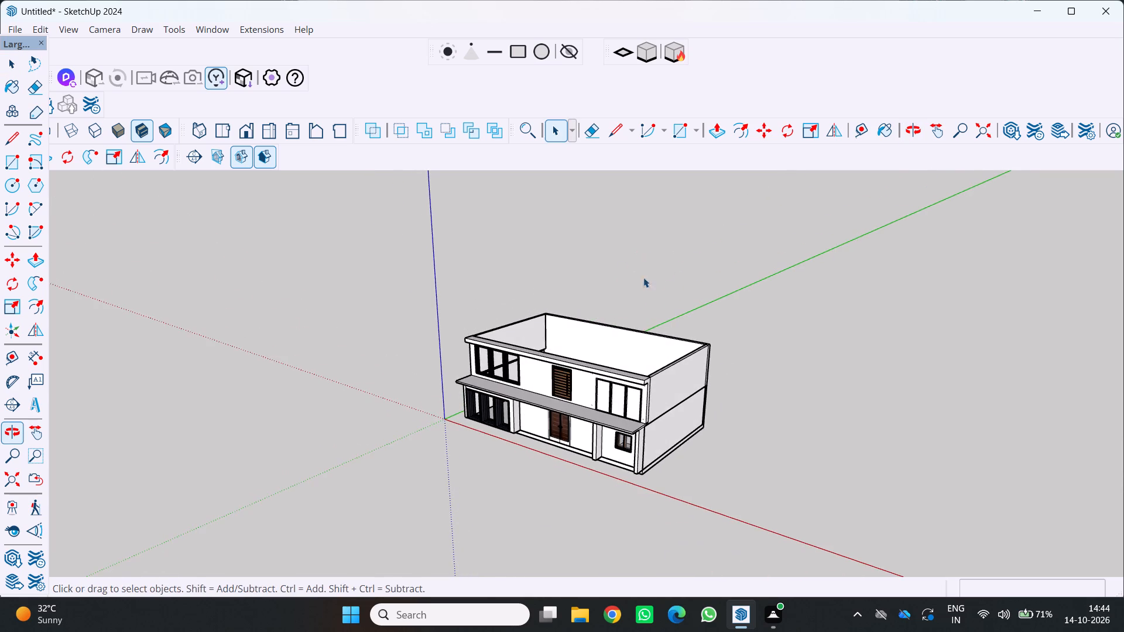
{"action": "scroll", "coordinate": [615, 332], "scroll_direction": "down", "scroll_amount": 2}
{"action": "middle_click_drag", "start_coordinate": [615, 332], "coordinate": [811, 289]}
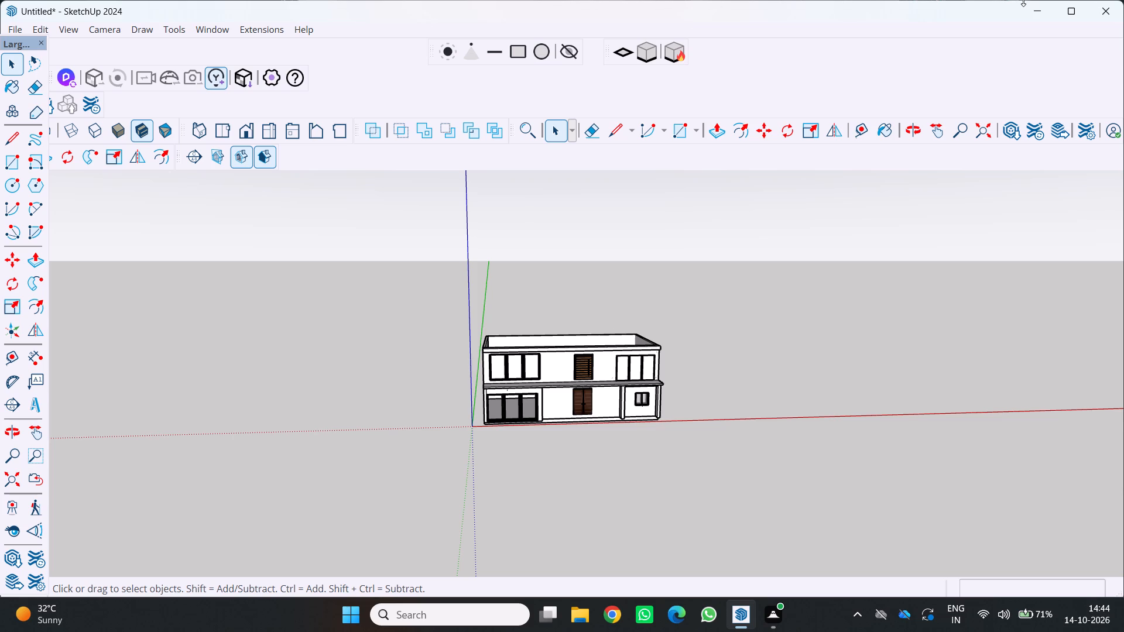
{"action": "right_click", "coordinate": [144, 399]}
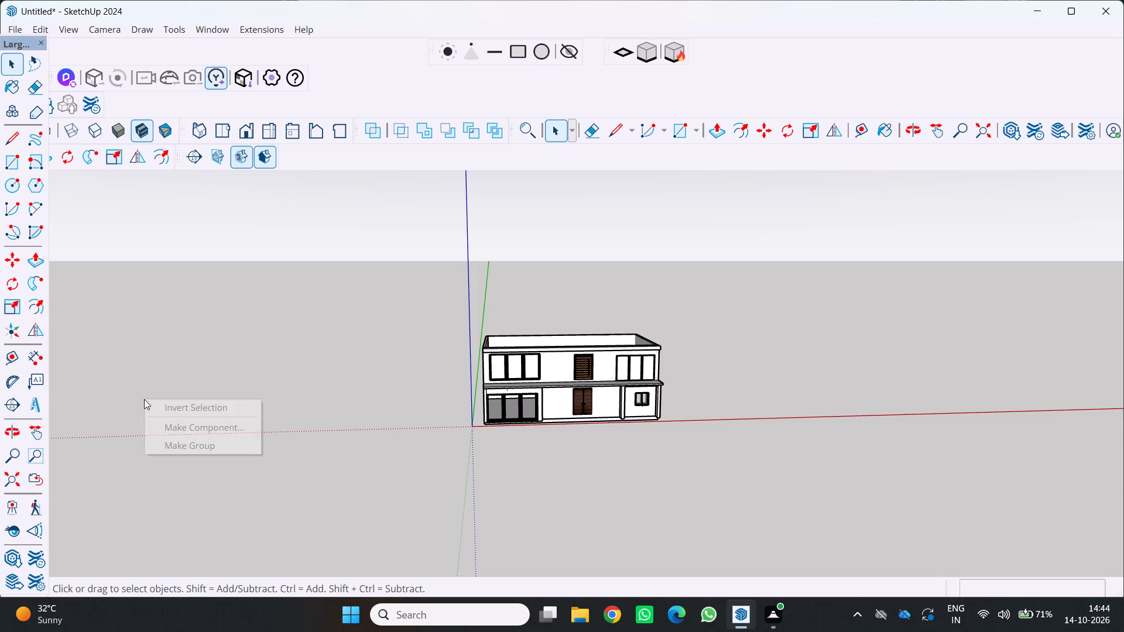
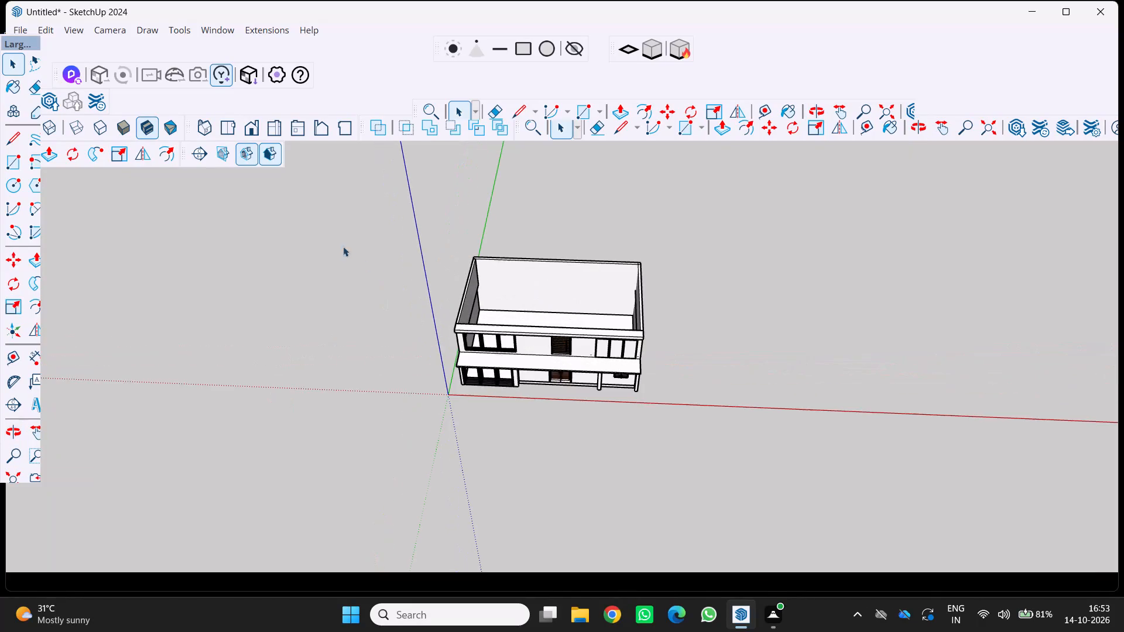
Examine the house's front openings, side walls and open-topped upper floor from the front, both sides and above.
{"action": "middle_click_drag", "start_coordinate": [452, 299], "coordinate": [348, 167]}
{"action": "scroll", "coordinate": [348, 167], "scroll_direction": "up", "scroll_amount": 1}
{"action": "scroll", "coordinate": [525, 287], "scroll_direction": "up", "scroll_amount": 2}
{"action": "middle_click_drag", "start_coordinate": [576, 314], "coordinate": [461, 240]}
{"action": "scroll", "coordinate": [461, 240], "scroll_direction": "up", "scroll_amount": 1}
{"action": "middle_click", "coordinate": [461, 240]}
{"action": "middle_click", "coordinate": [461, 240]}
{"action": "scroll", "coordinate": [533, 372], "scroll_direction": "down", "scroll_amount": 10}
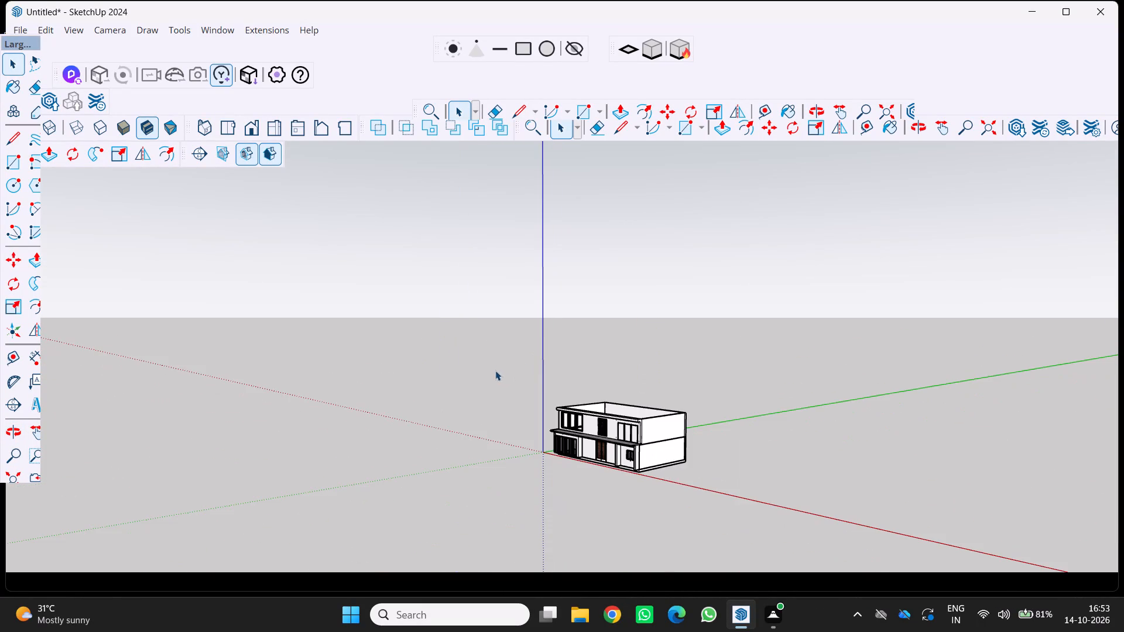
{"action": "middle_click_drag", "start_coordinate": [503, 372], "coordinate": [873, 417]}
{"action": "scroll", "coordinate": [608, 346], "scroll_direction": "up", "scroll_amount": 11}
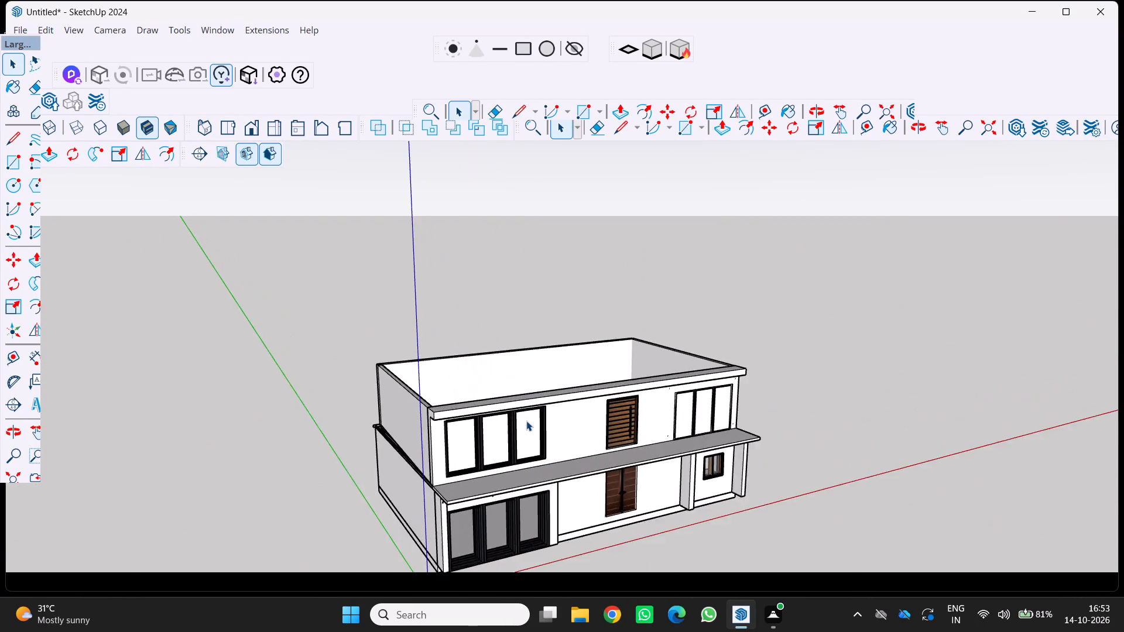
{"action": "scroll", "coordinate": [526, 421], "scroll_direction": "up", "scroll_amount": 9}
{"action": "scroll", "coordinate": [517, 414], "scroll_direction": "down", "scroll_amount": 5}
{"action": "middle_click_drag", "start_coordinate": [509, 406], "coordinate": [471, 396]}
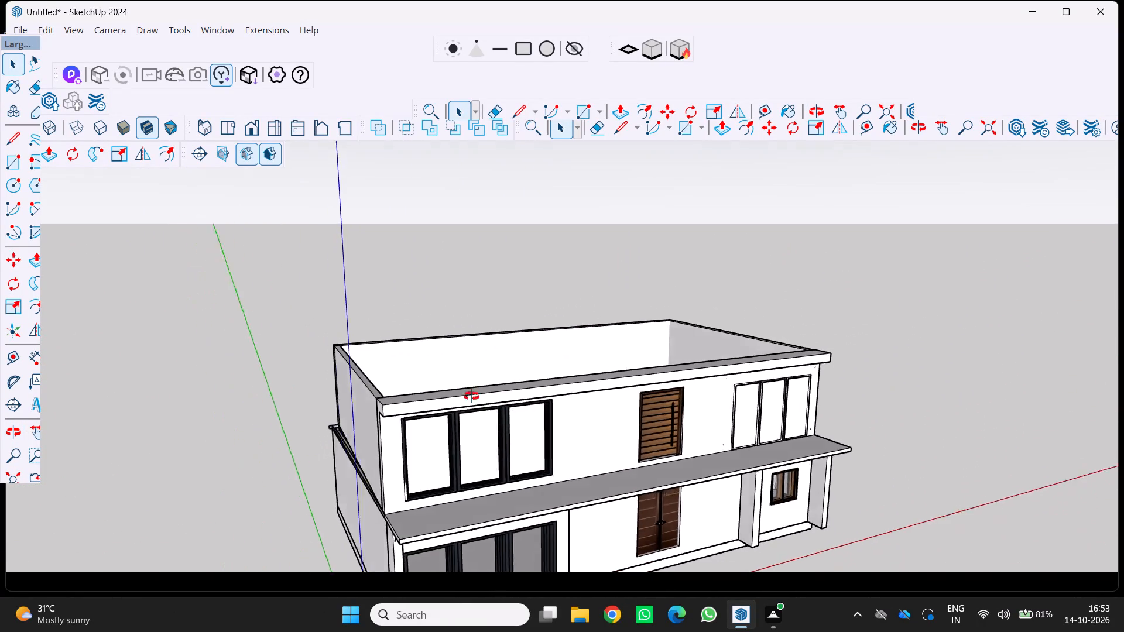
{"action": "middle_click_drag", "start_coordinate": [471, 396], "coordinate": [400, 348]}
{"action": "middle_click", "coordinate": [400, 348]}
{"action": "middle_click", "coordinate": [400, 348]}
{"action": "scroll", "coordinate": [400, 349], "scroll_direction": "down", "scroll_amount": 7}
{"action": "scroll", "coordinate": [1023, 503], "scroll_direction": "up", "scroll_amount": 1}
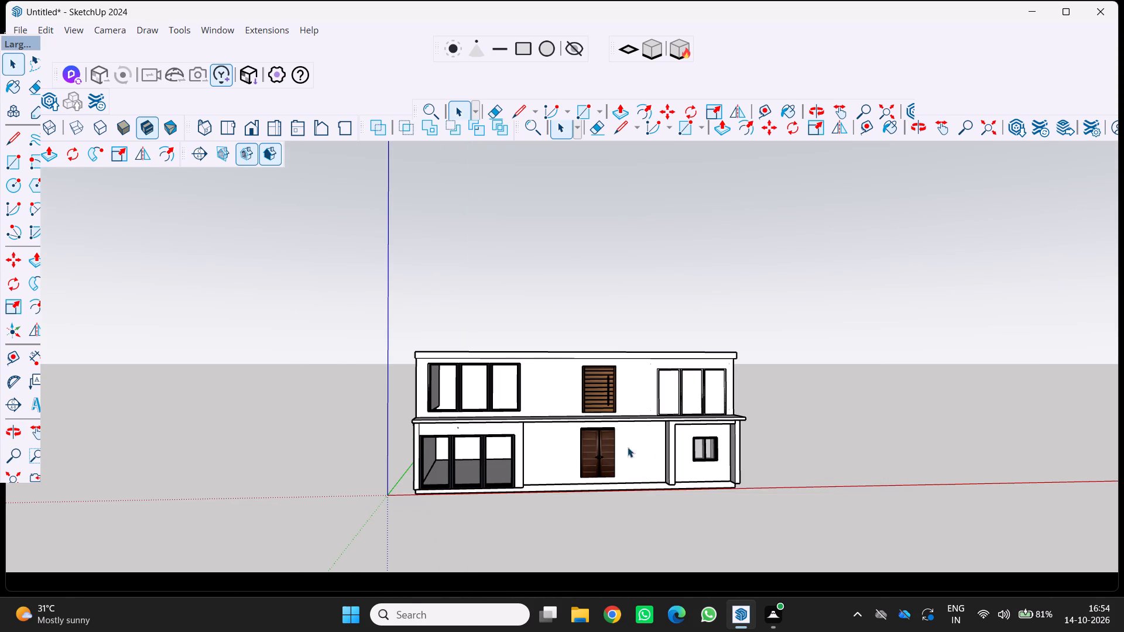
{"action": "scroll", "coordinate": [316, 497], "scroll_direction": "down", "scroll_amount": 3}
{"action": "middle_click_drag", "start_coordinate": [456, 446], "coordinate": [431, 507]}
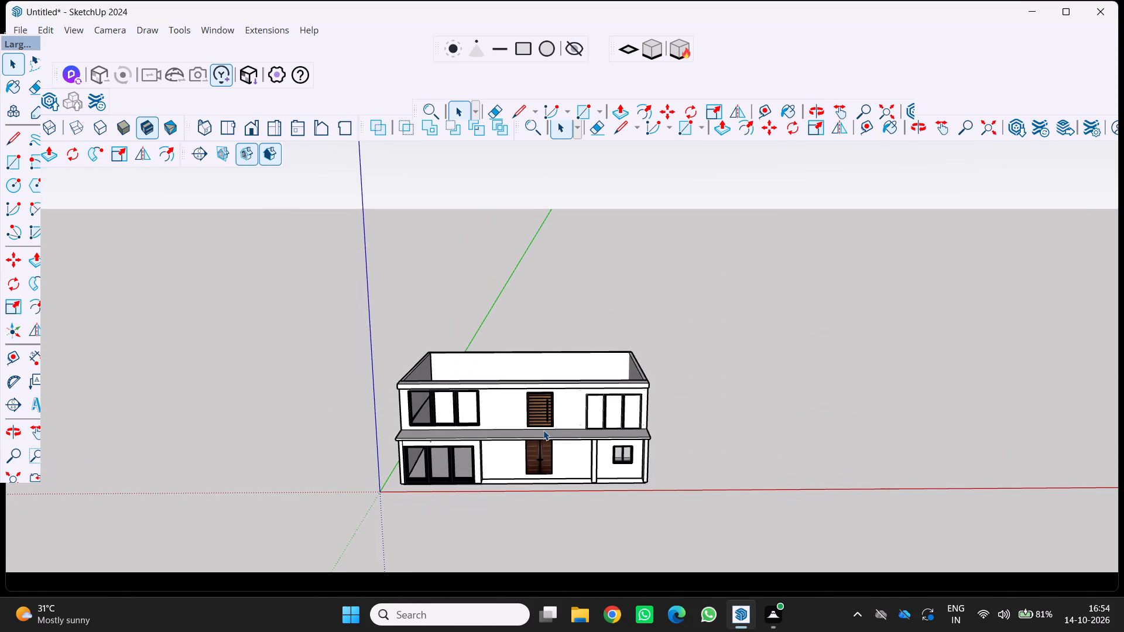
{"action": "scroll", "coordinate": [543, 430], "scroll_direction": "down", "scroll_amount": 3}
{"action": "middle_click_drag", "start_coordinate": [542, 431], "coordinate": [510, 413]}
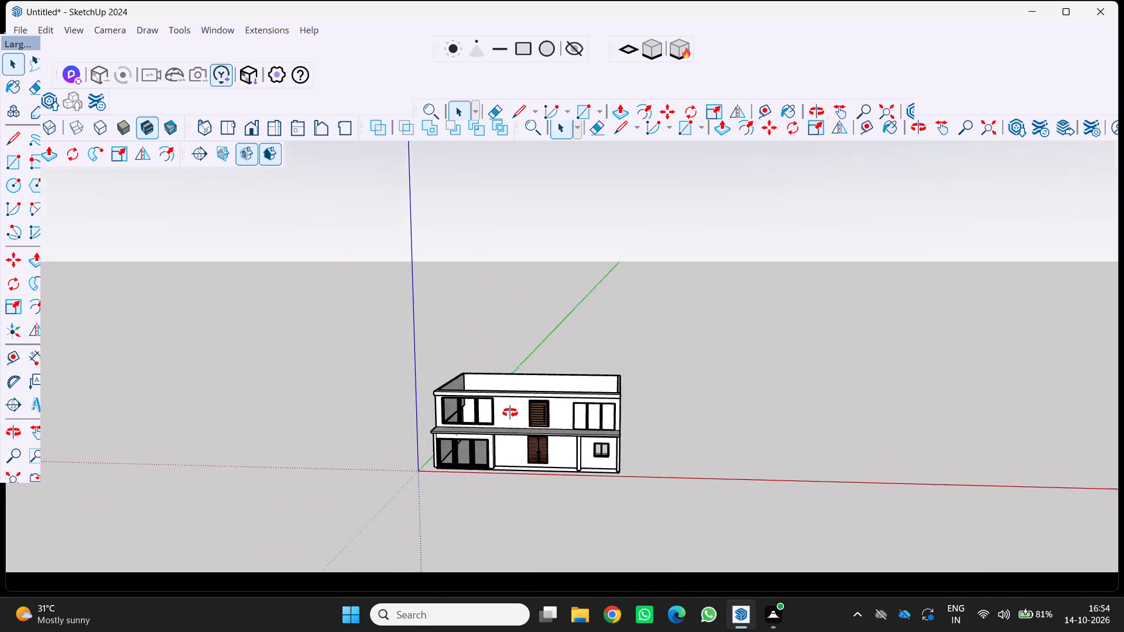
{"action": "middle_click_drag", "start_coordinate": [510, 413], "coordinate": [503, 417]}
{"action": "scroll", "coordinate": [690, 529], "scroll_direction": "up", "scroll_amount": 9}
{"action": "scroll", "coordinate": [654, 490], "scroll_direction": "up", "scroll_amount": 3}
{"action": "middle_click_drag", "start_coordinate": [660, 490], "coordinate": [698, 494]}
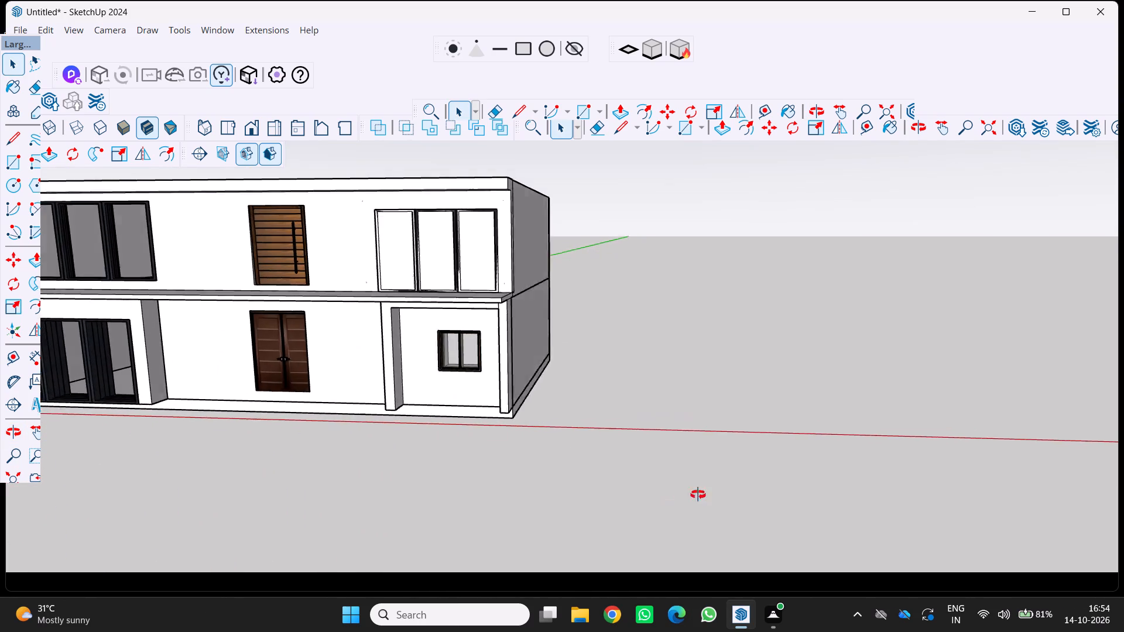
{"action": "middle_click_drag", "start_coordinate": [698, 494], "coordinate": [707, 494]}
{"action": "middle_click", "coordinate": [707, 494]}
{"action": "scroll", "coordinate": [707, 487], "scroll_direction": "down", "scroll_amount": 5}
{"action": "middle_click_drag", "start_coordinate": [693, 490], "coordinate": [640, 475]}
{"action": "scroll", "coordinate": [640, 475], "scroll_direction": "down", "scroll_amount": 1}
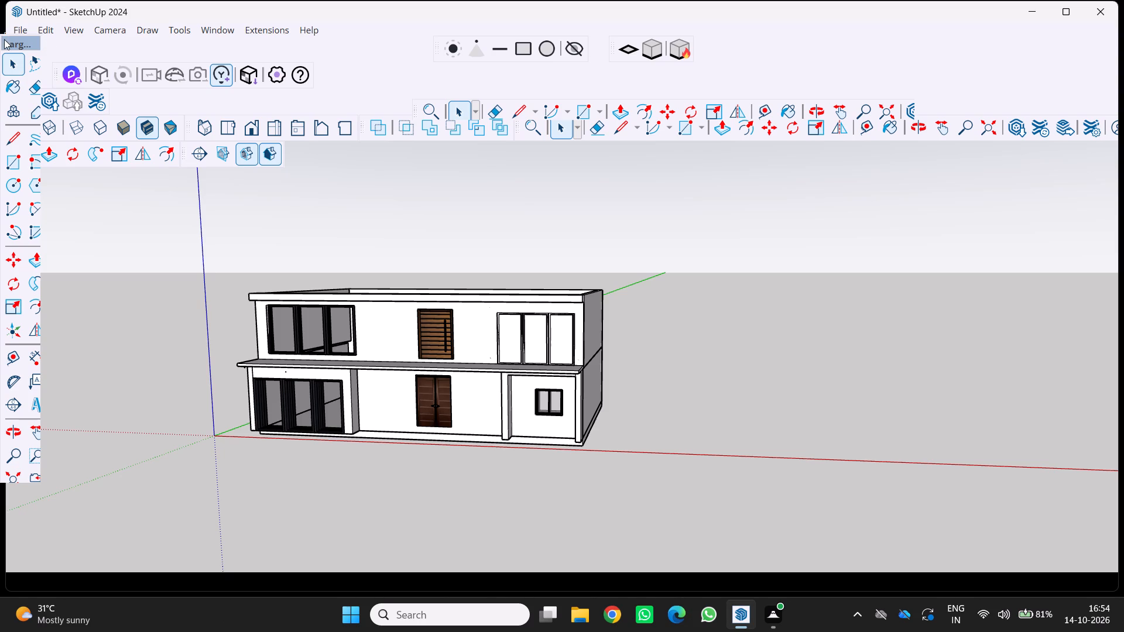
Close the cut-off Large Tool Set and maximise the modelling window so it fills the screen.
{"action": "left_click", "coordinate": [38, 43]}
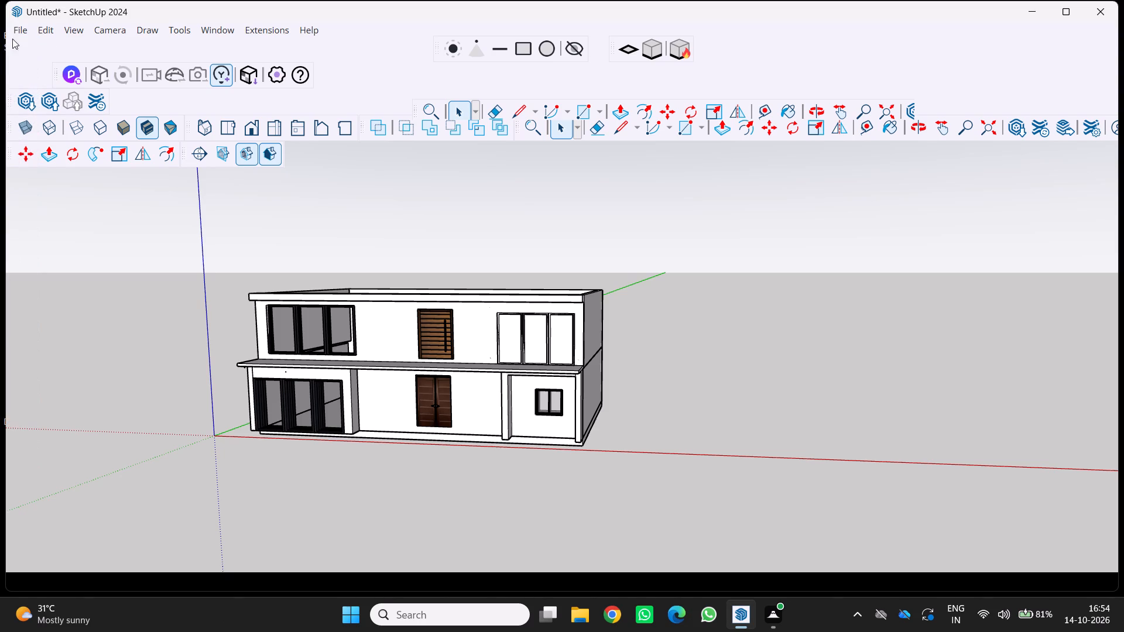
{"action": "left_click_drag", "start_coordinate": [559, 18], "coordinate": [0, 22]}
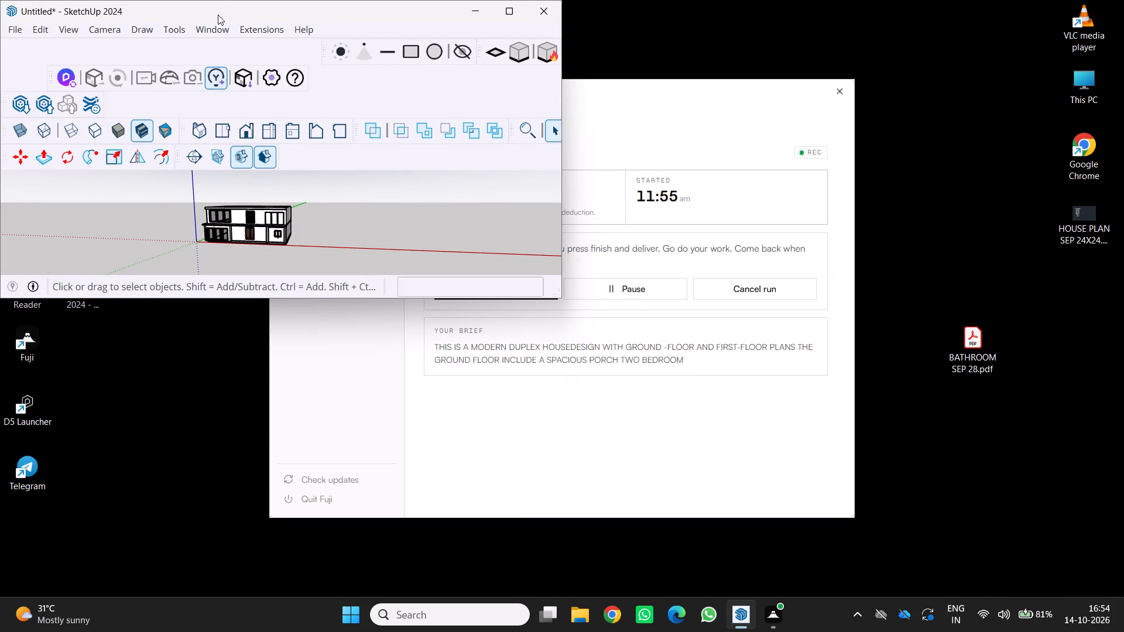
{"action": "left_click", "coordinate": [508, 11]}
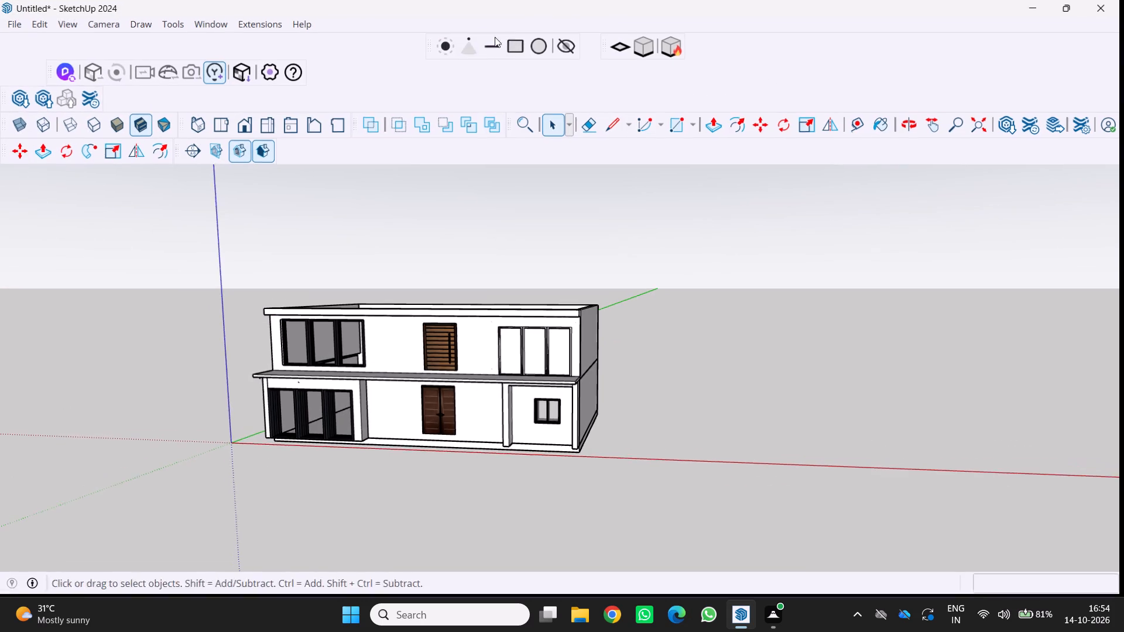
{"action": "left_click_drag", "start_coordinate": [0, 250], "coordinate": [48, 260]}
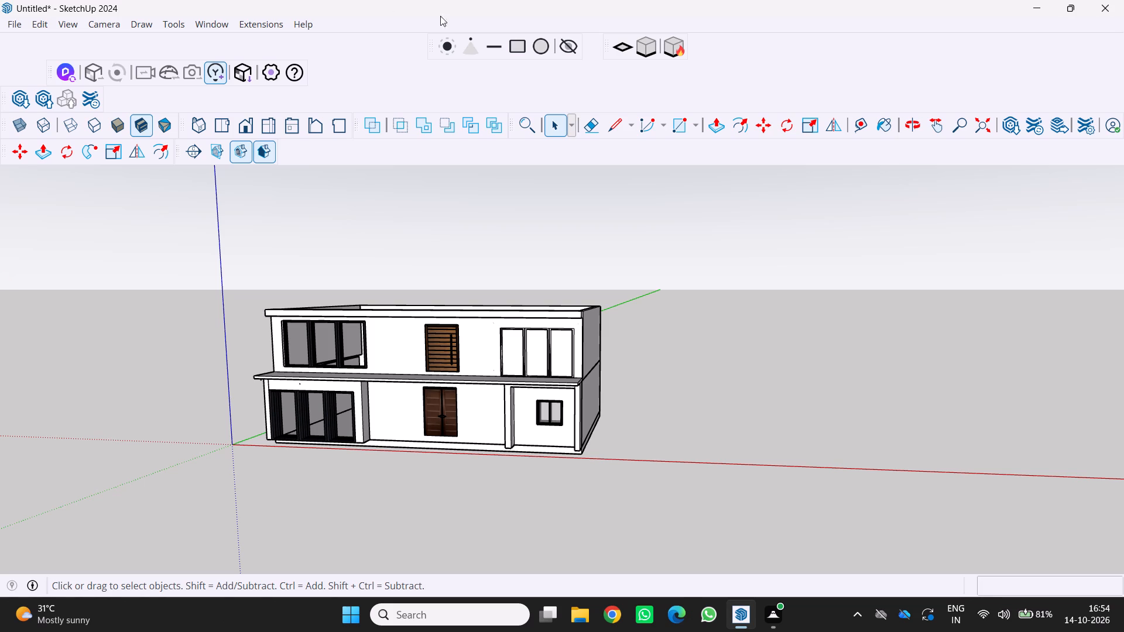
Turn the Large Tool Set back on.
{"action": "right_click", "coordinate": [814, 9]}
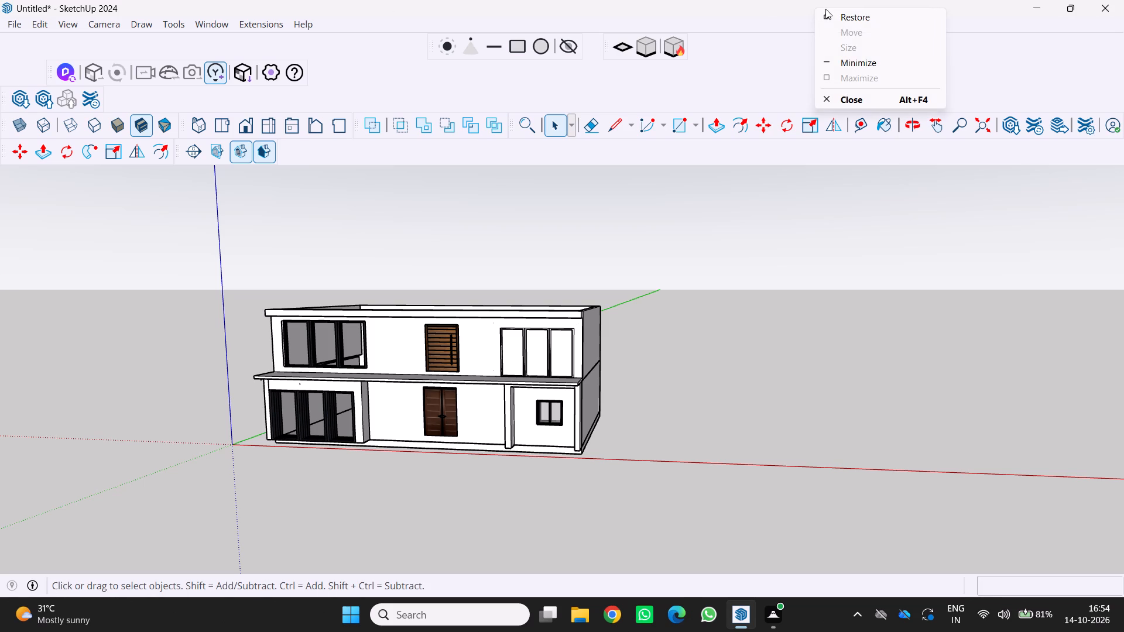
{"action": "right_click", "coordinate": [965, 22]}
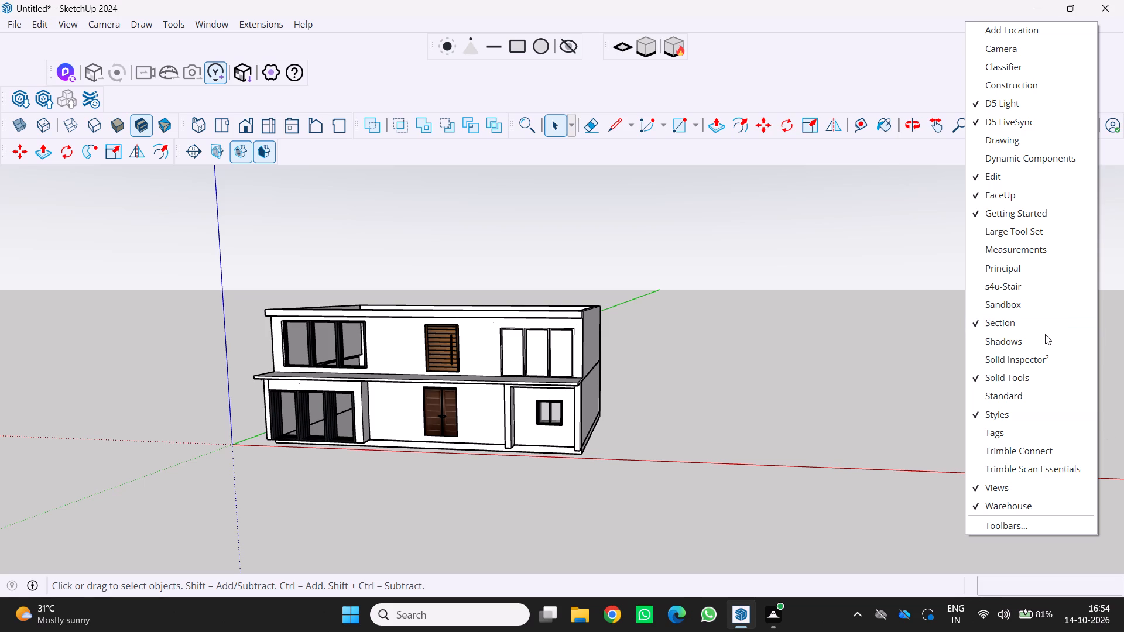
{"action": "scroll", "coordinate": [1045, 334], "scroll_direction": "down", "scroll_amount": 1}
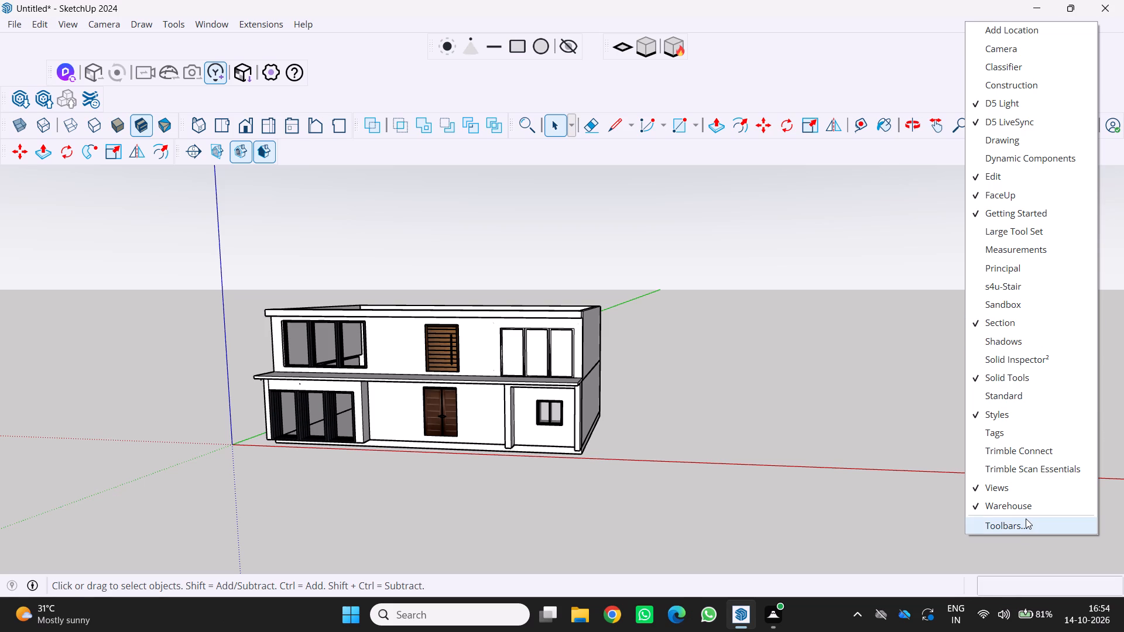
{"action": "left_click", "coordinate": [1026, 518]}
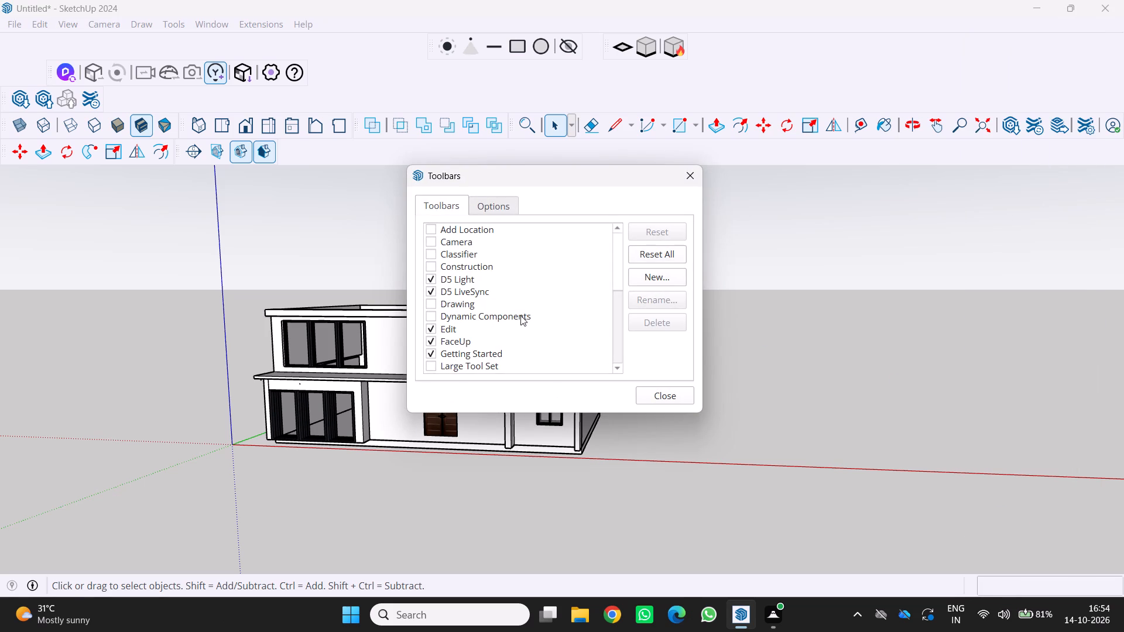
{"action": "scroll", "coordinate": [440, 305], "scroll_direction": "down", "scroll_amount": 1}
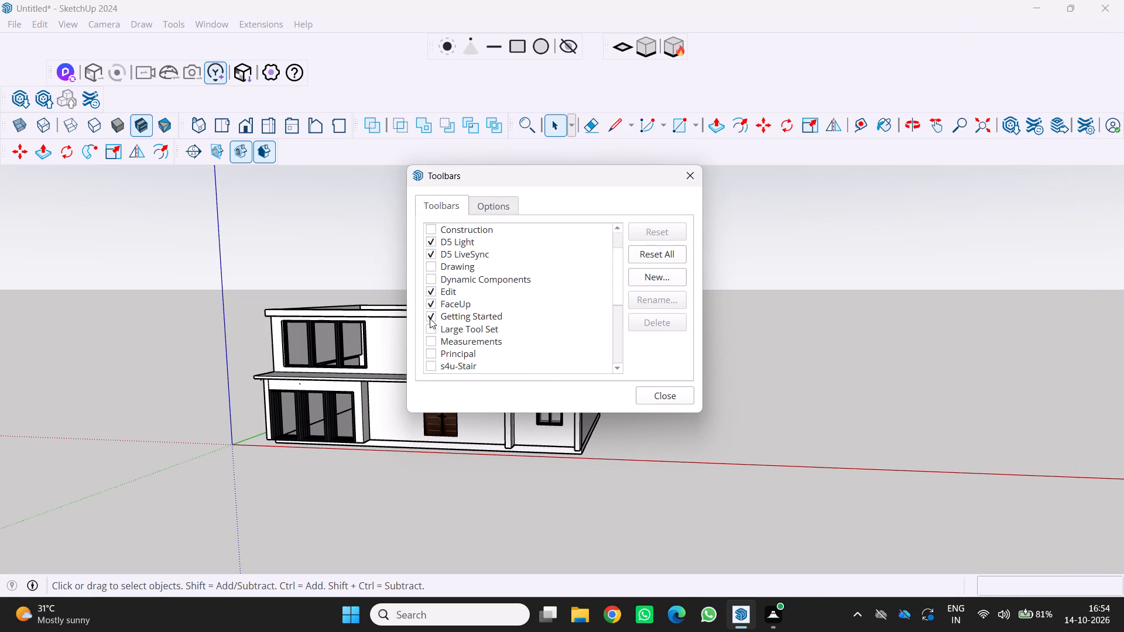
{"action": "left_click", "coordinate": [430, 334]}
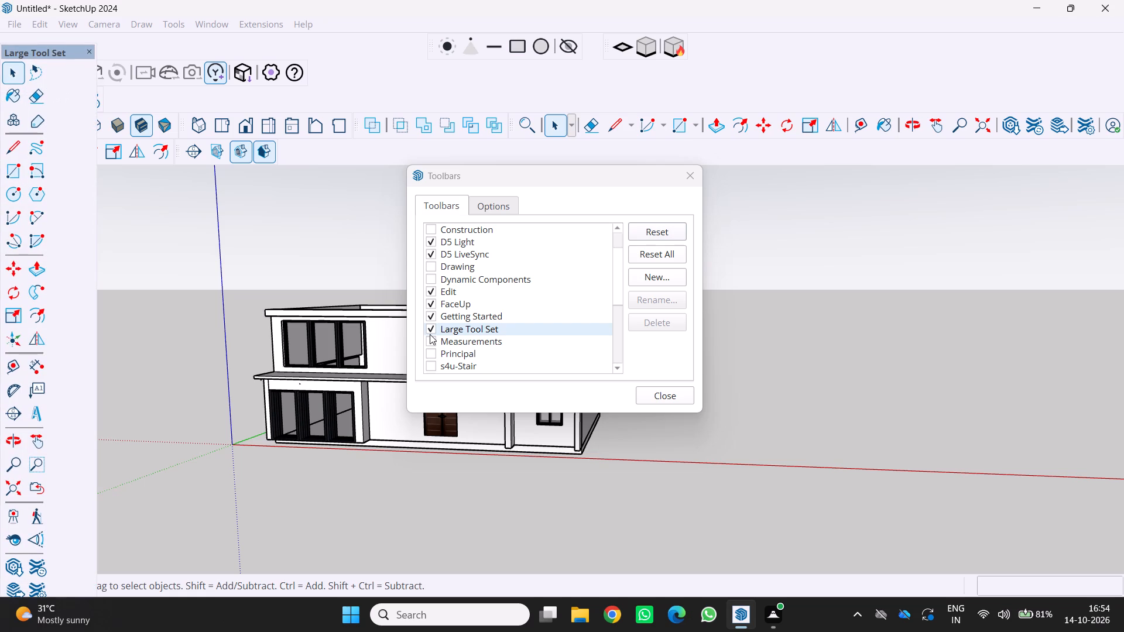
{"action": "left_click", "coordinate": [673, 400]}
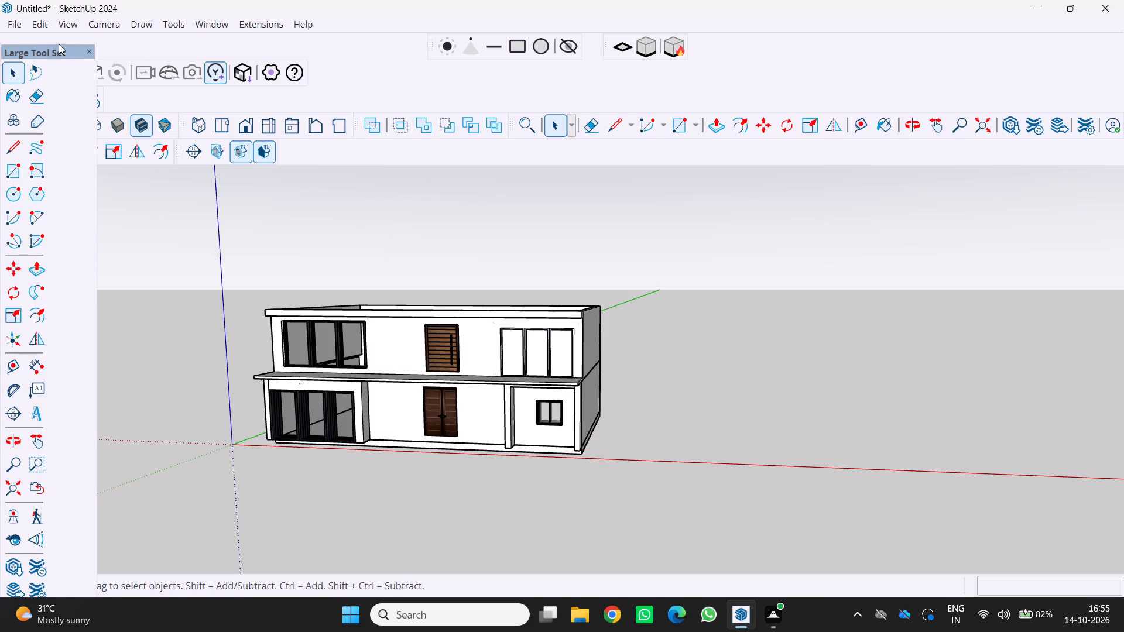
Reposition the floating Large Tool Set beside the modelling area so both of its tool columns are fully visible.
{"action": "left_click_drag", "start_coordinate": [58, 51], "coordinate": [69, 34]}
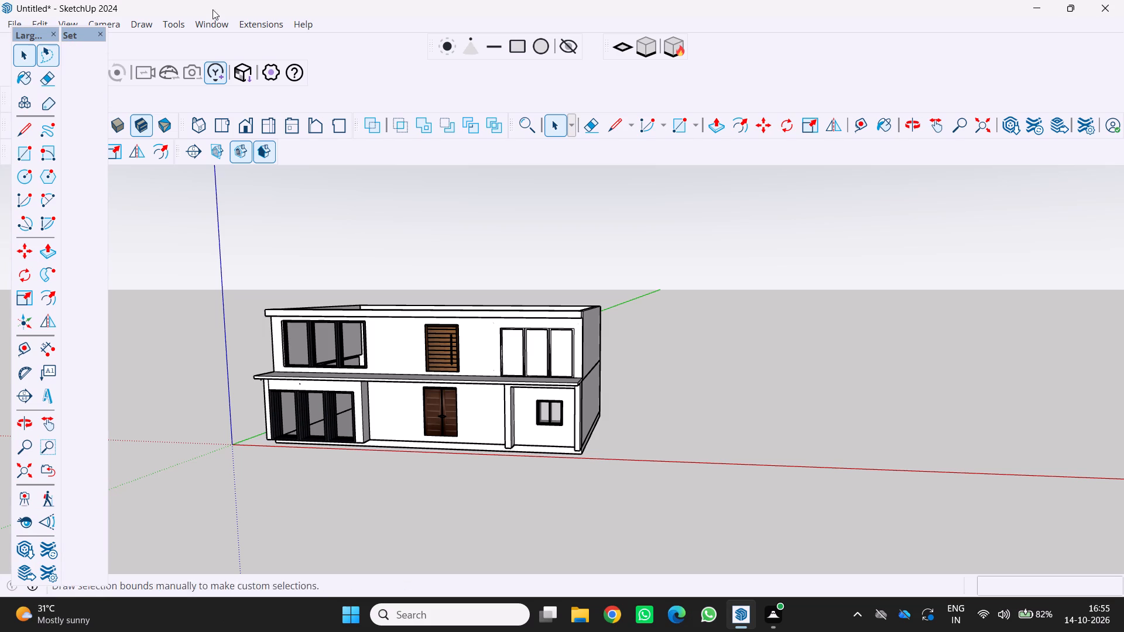
{"action": "left_click", "coordinate": [96, 35]}
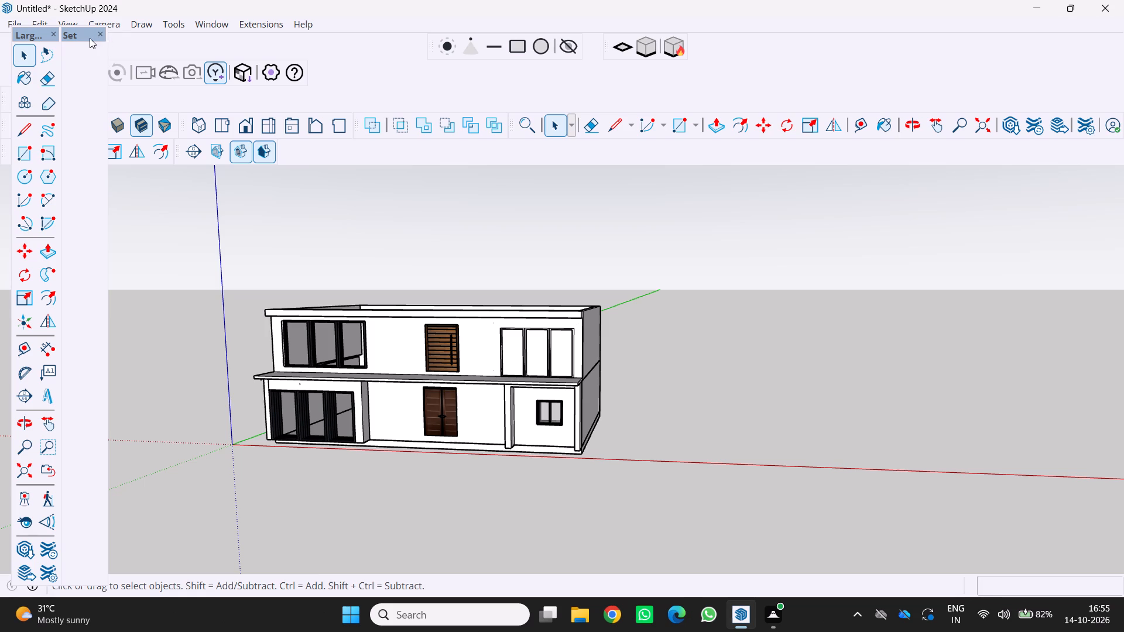
{"action": "left_click", "coordinate": [101, 32]}
{"action": "double_click", "coordinate": [101, 32]}
{"action": "left_click_drag", "start_coordinate": [36, 31], "coordinate": [36, 30]}
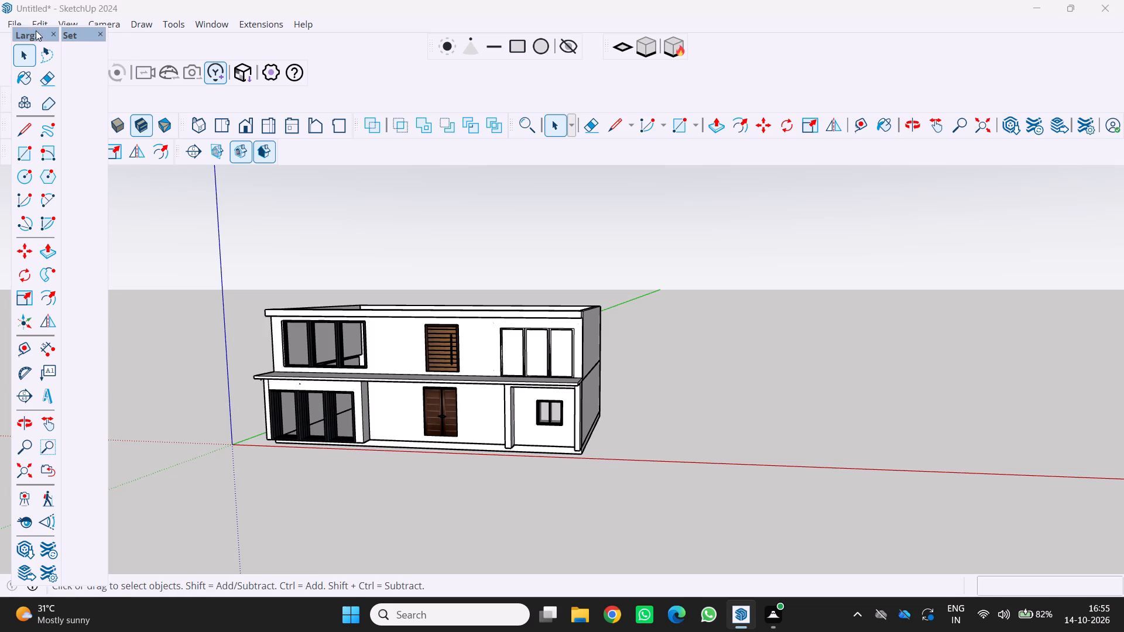
{"action": "left_click_drag", "start_coordinate": [36, 30], "coordinate": [272, 107]}
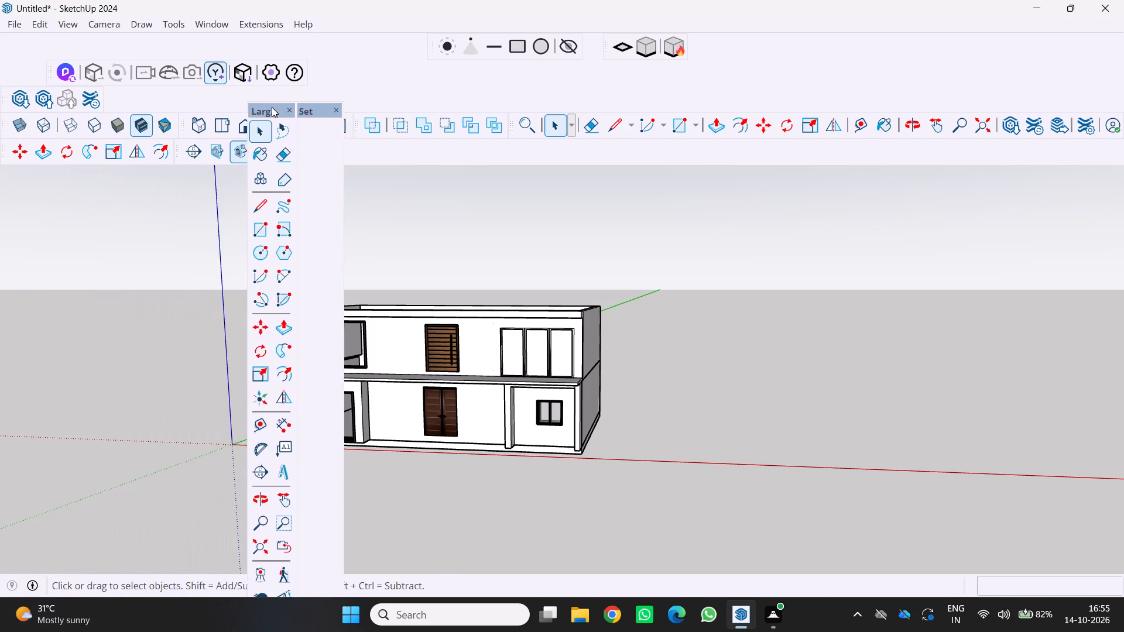
{"action": "left_click_drag", "start_coordinate": [272, 107], "coordinate": [266, 123]}
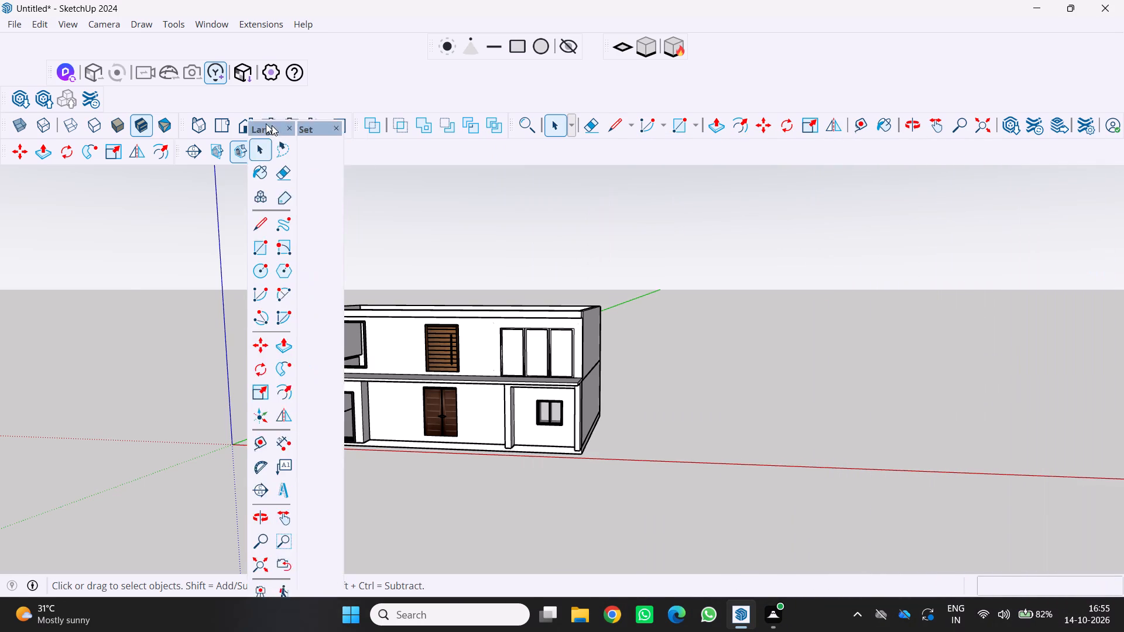
{"action": "left_click_drag", "start_coordinate": [266, 123], "coordinate": [19, 51]}
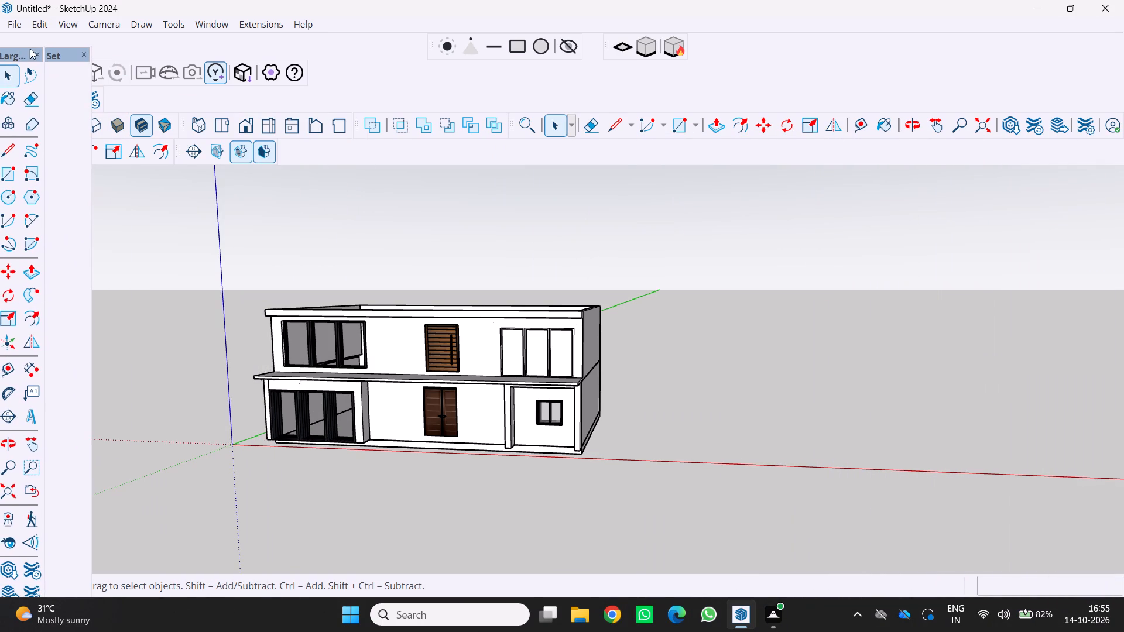
{"action": "left_click_drag", "start_coordinate": [22, 56], "coordinate": [30, 46]}
{"action": "scroll", "coordinate": [79, 122], "scroll_direction": "down", "scroll_amount": 3}
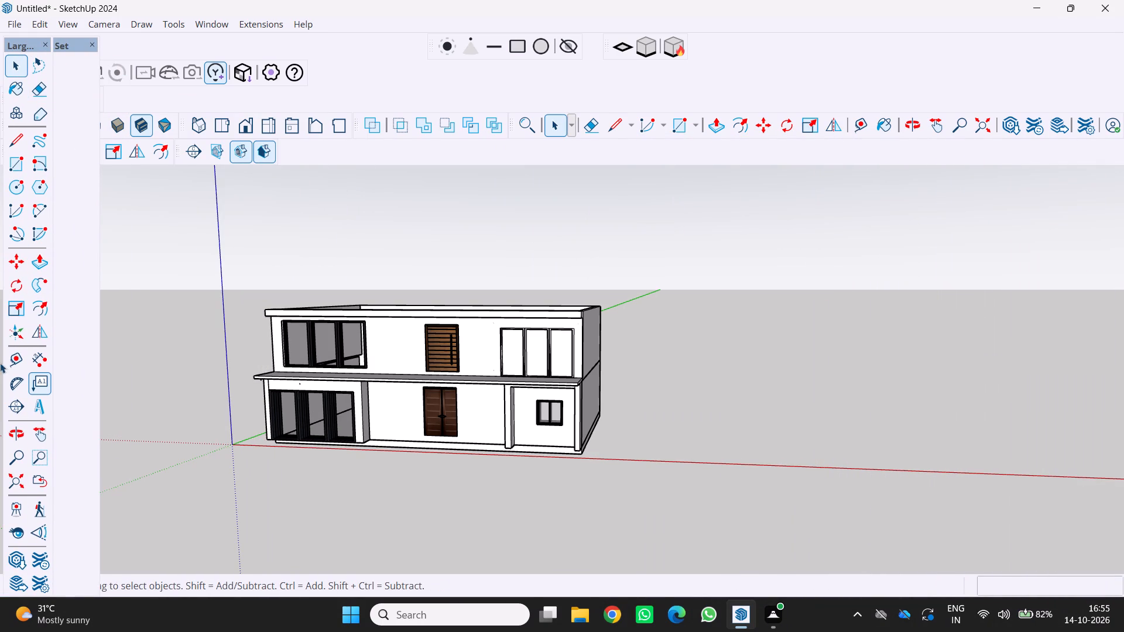
{"action": "scroll", "coordinate": [328, 305], "scroll_direction": "down", "scroll_amount": 2}
{"action": "middle_click_drag", "start_coordinate": [328, 305], "coordinate": [428, 339]}
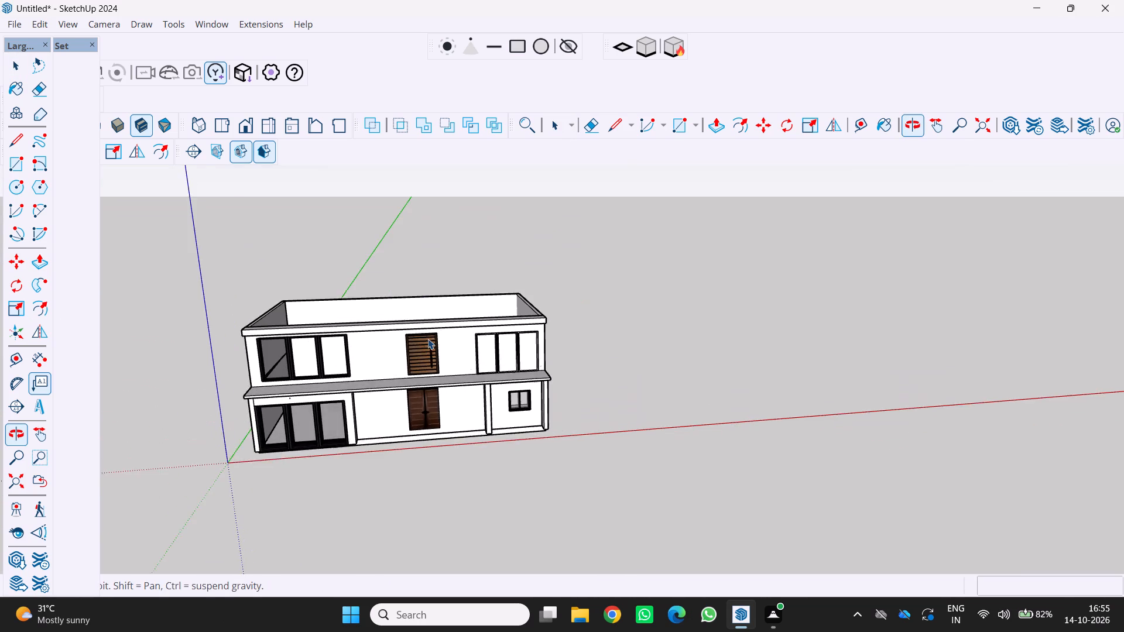
{"action": "middle_click_drag", "start_coordinate": [428, 339], "coordinate": [426, 340]}
{"action": "scroll", "coordinate": [417, 342], "scroll_direction": "up", "scroll_amount": 1}
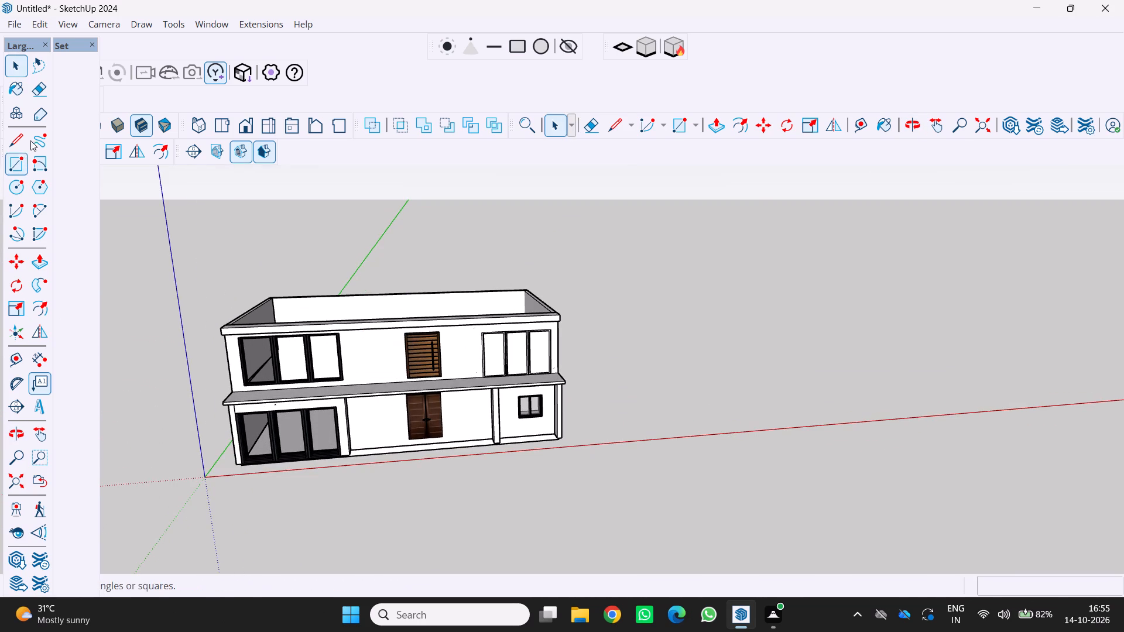
{"action": "left_click_drag", "start_coordinate": [27, 44], "coordinate": [0, 74]}
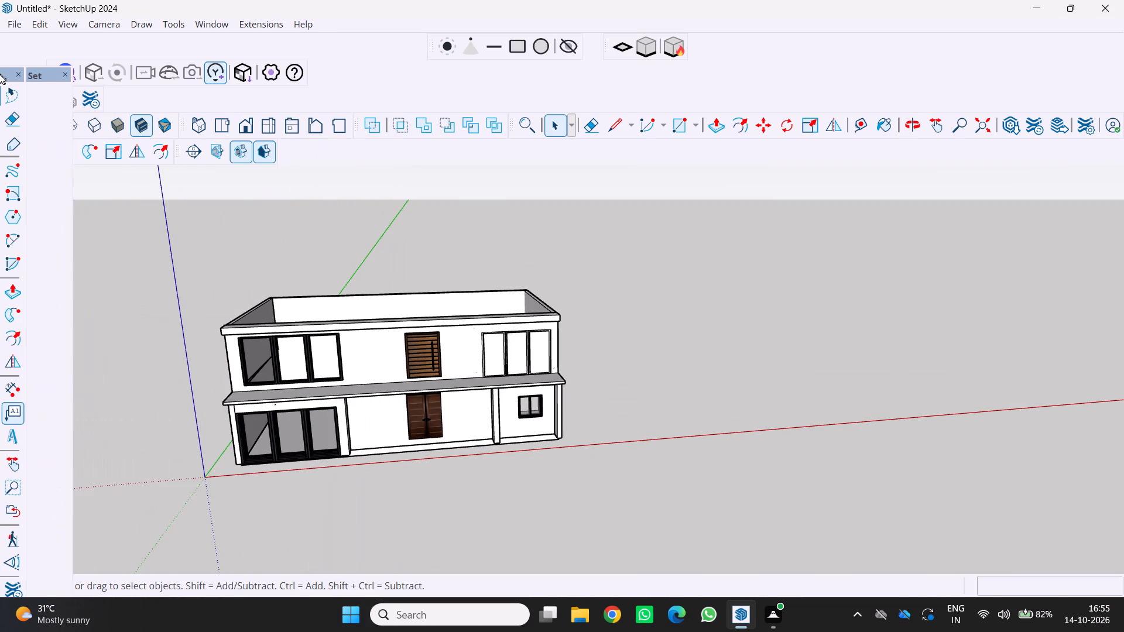
{"action": "left_click_drag", "start_coordinate": [0, 74], "coordinate": [30, 67]}
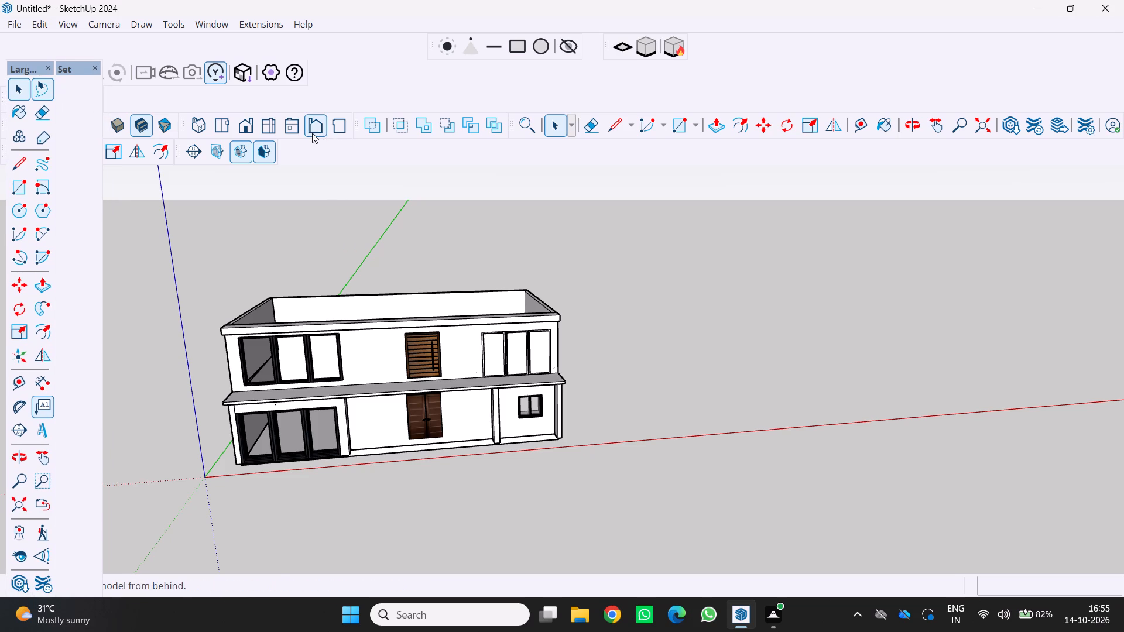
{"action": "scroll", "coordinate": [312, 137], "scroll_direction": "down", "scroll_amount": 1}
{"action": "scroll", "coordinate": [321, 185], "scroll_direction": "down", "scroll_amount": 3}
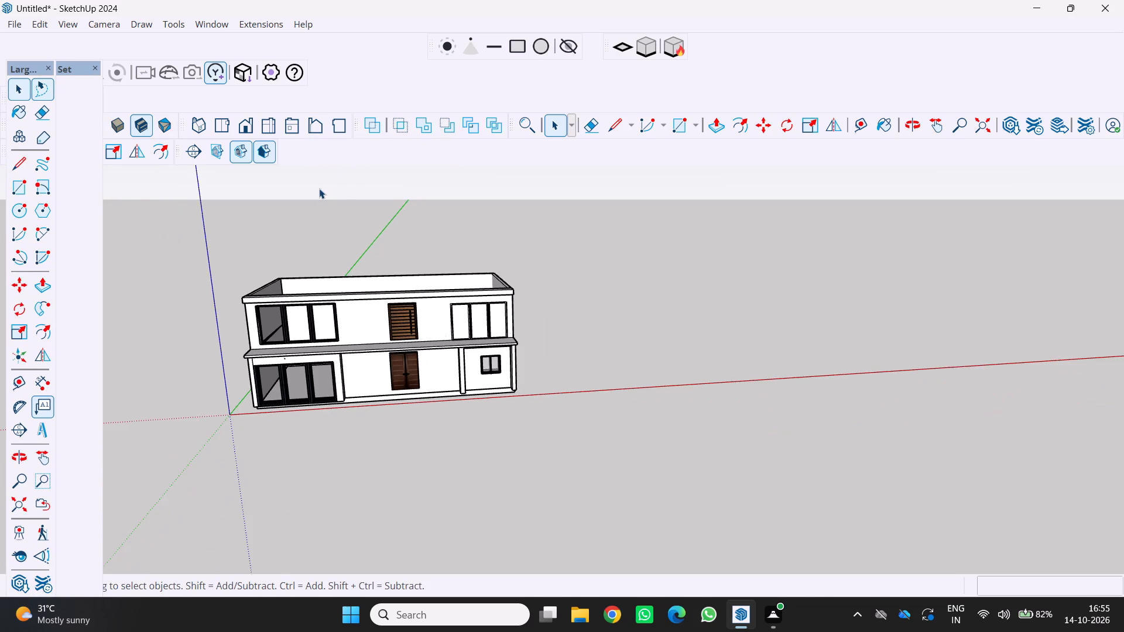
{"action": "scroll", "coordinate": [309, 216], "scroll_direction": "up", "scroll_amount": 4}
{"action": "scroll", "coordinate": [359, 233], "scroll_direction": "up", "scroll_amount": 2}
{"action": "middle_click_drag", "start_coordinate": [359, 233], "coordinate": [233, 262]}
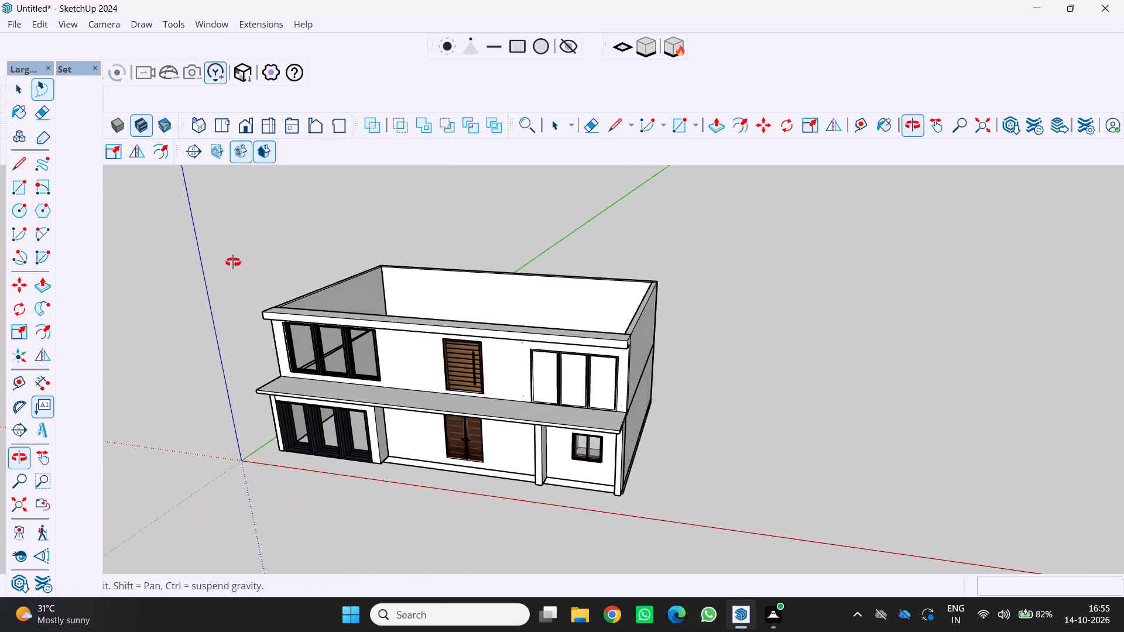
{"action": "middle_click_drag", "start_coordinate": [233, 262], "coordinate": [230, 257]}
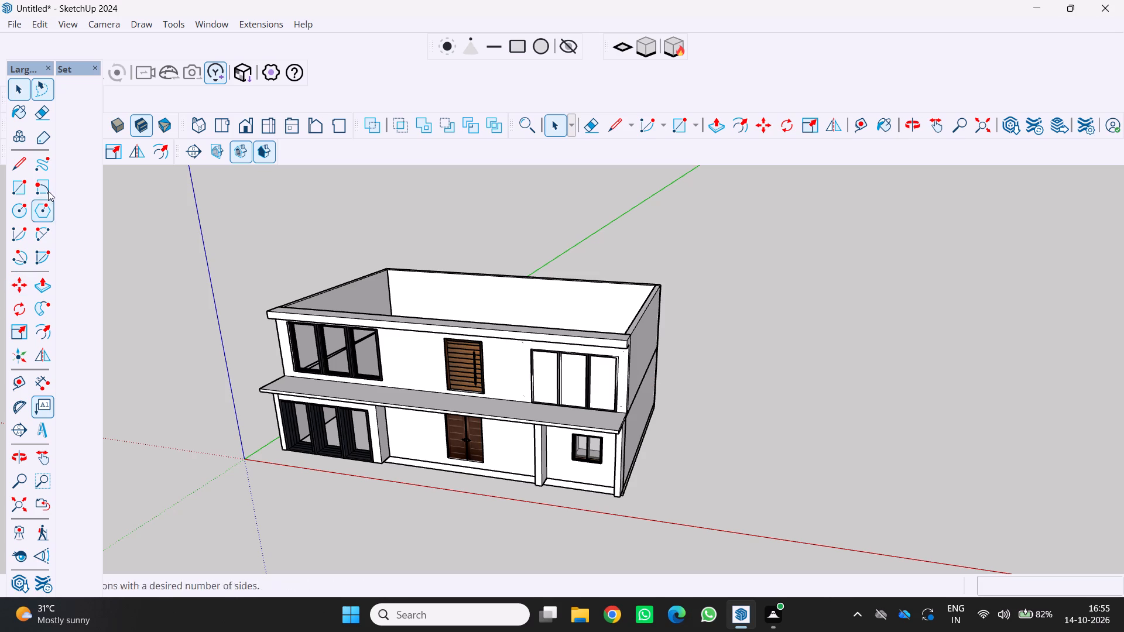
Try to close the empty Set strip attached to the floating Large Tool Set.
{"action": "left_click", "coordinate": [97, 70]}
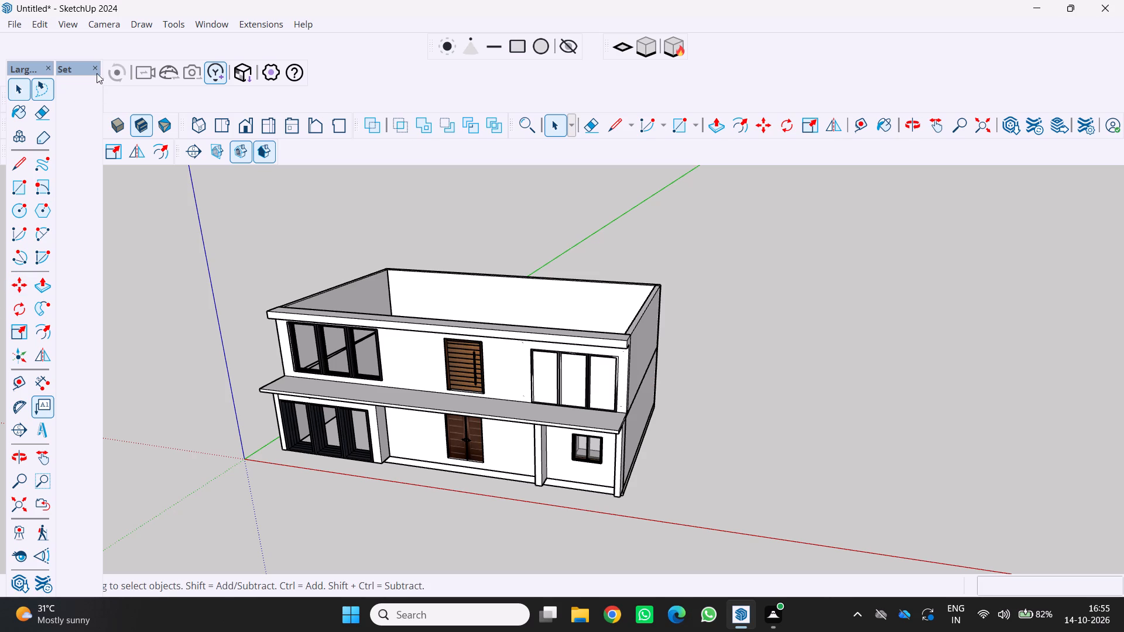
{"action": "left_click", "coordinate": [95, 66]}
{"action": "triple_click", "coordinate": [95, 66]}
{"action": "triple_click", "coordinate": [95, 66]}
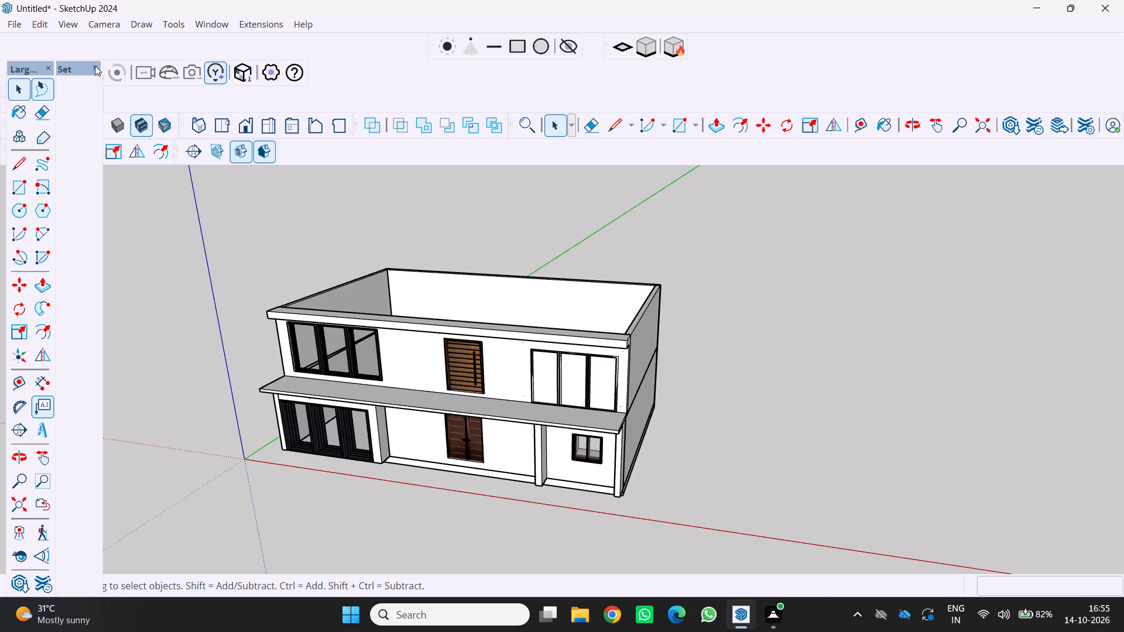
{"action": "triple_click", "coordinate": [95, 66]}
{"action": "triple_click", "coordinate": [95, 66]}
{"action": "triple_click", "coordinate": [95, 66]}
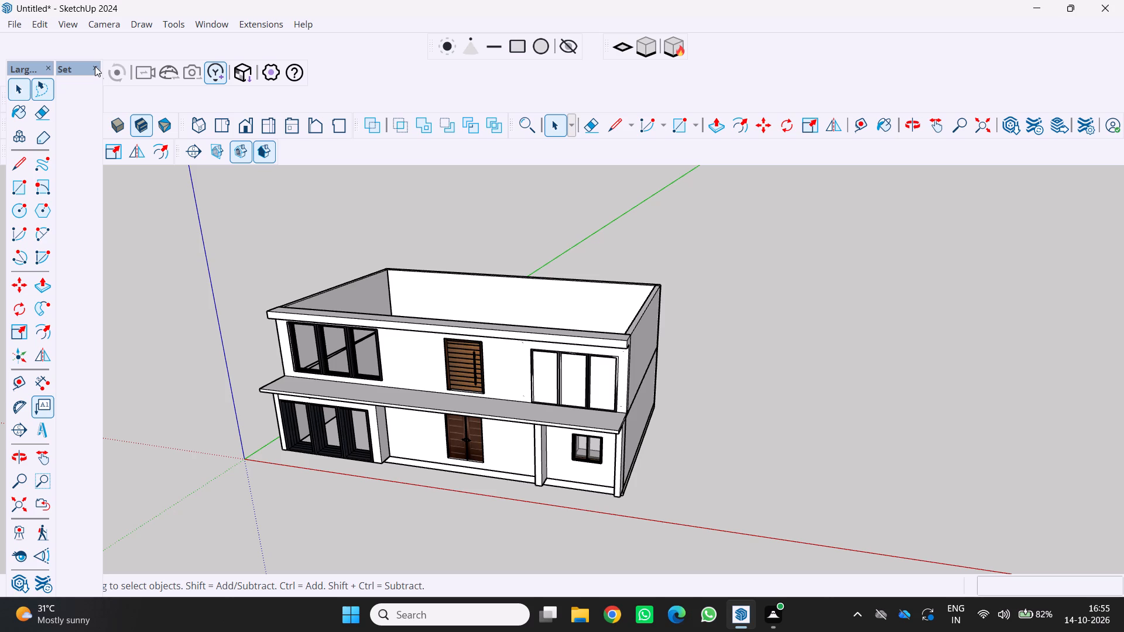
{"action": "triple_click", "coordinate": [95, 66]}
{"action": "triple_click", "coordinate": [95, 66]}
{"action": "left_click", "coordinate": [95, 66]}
Examine the house's front doors, windows and canopy from raised and near eye-level angles.
{"action": "scroll", "coordinate": [111, 243], "scroll_direction": "down", "scroll_amount": 3}
{"action": "middle_click_drag", "start_coordinate": [119, 249], "coordinate": [214, 325]}
{"action": "scroll", "coordinate": [214, 325], "scroll_direction": "down", "scroll_amount": 4}
{"action": "middle_click_drag", "start_coordinate": [218, 308], "coordinate": [125, 266]}
{"action": "middle_click", "coordinate": [125, 266]}
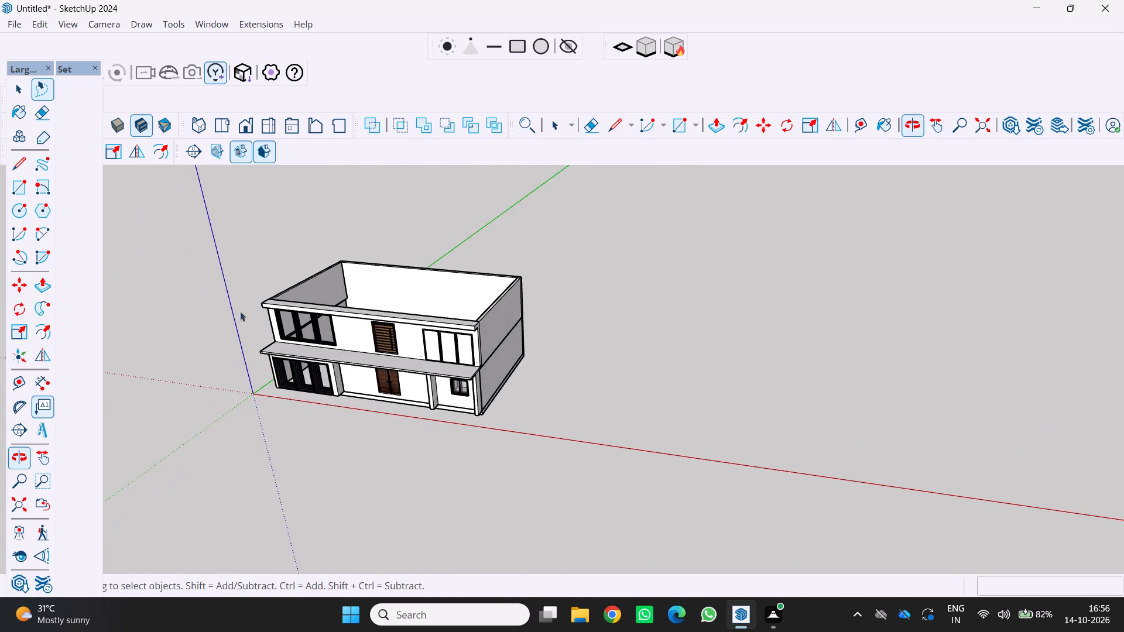
{"action": "scroll", "coordinate": [255, 317], "scroll_direction": "up", "scroll_amount": 4}
{"action": "middle_click_drag", "start_coordinate": [255, 317], "coordinate": [293, 261]}
{"action": "scroll", "coordinate": [282, 326], "scroll_direction": "up", "scroll_amount": 3}
{"action": "scroll", "coordinate": [601, 380], "scroll_direction": "up", "scroll_amount": 1}
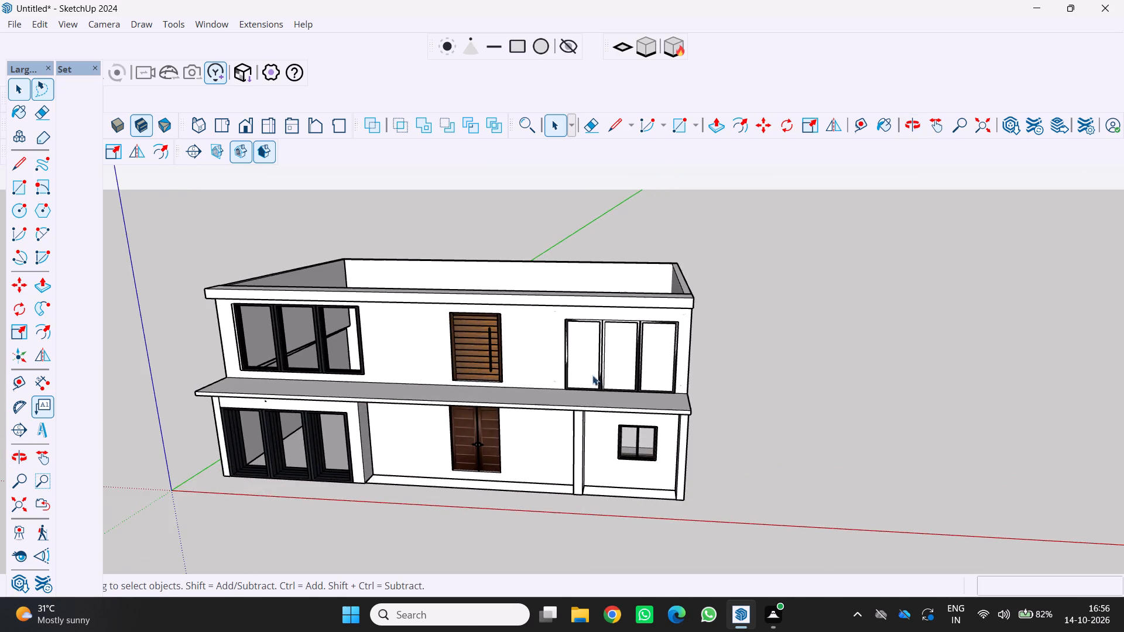
{"action": "middle_click_drag", "start_coordinate": [592, 375], "coordinate": [579, 329]}
{"action": "scroll", "coordinate": [588, 366], "scroll_direction": "up", "scroll_amount": 1}
{"action": "scroll", "coordinate": [445, 424], "scroll_direction": "up", "scroll_amount": 2}
{"action": "scroll", "coordinate": [439, 423], "scroll_direction": "down", "scroll_amount": 3}
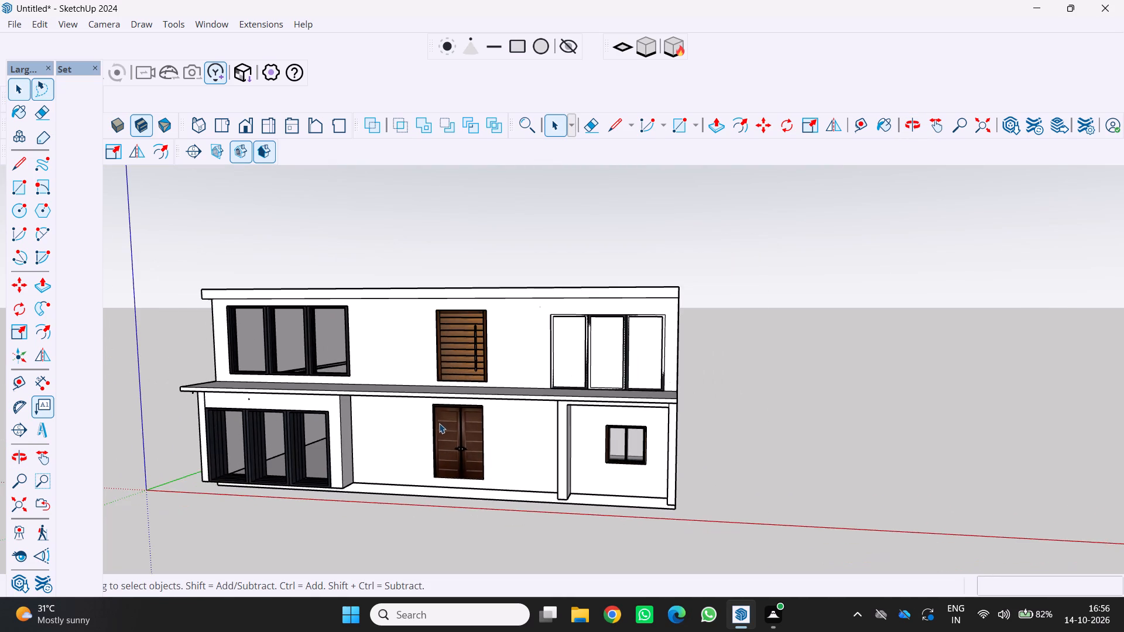
{"action": "scroll", "coordinate": [439, 416], "scroll_direction": "down", "scroll_amount": 4}
{"action": "middle_click_drag", "start_coordinate": [439, 414], "coordinate": [449, 468]}
{"action": "middle_click", "coordinate": [449, 468]}
{"action": "middle_click", "coordinate": [449, 468]}
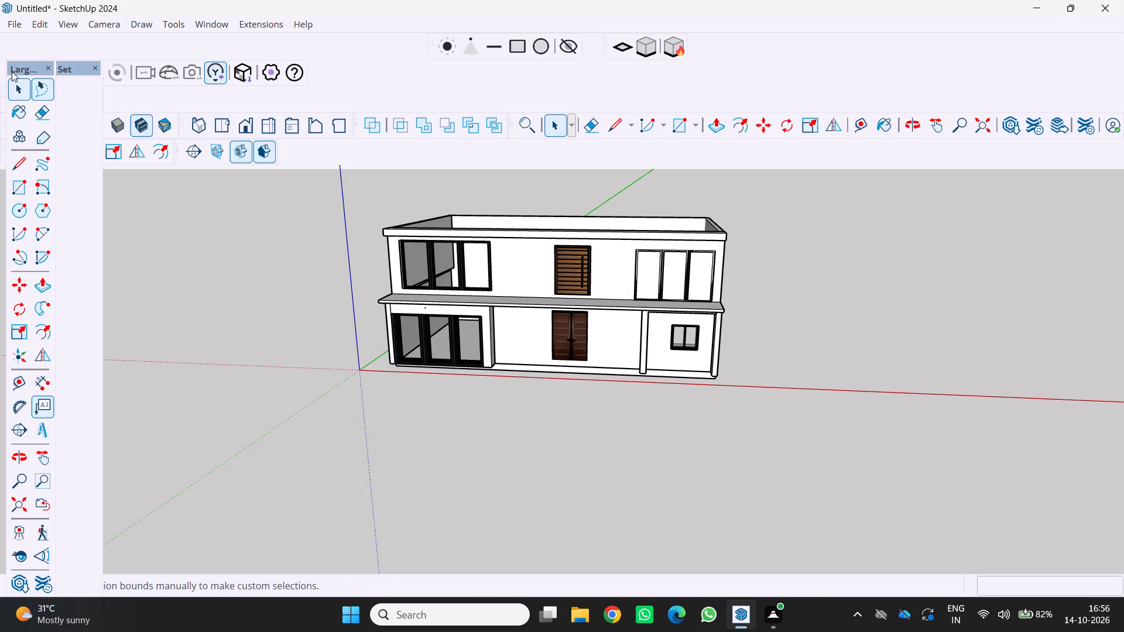
Dock the floating Large Tool Set along the side of the modelling area, beneath the horizontal toolbars.
{"action": "left_click_drag", "start_coordinate": [39, 65], "coordinate": [38, 164]}
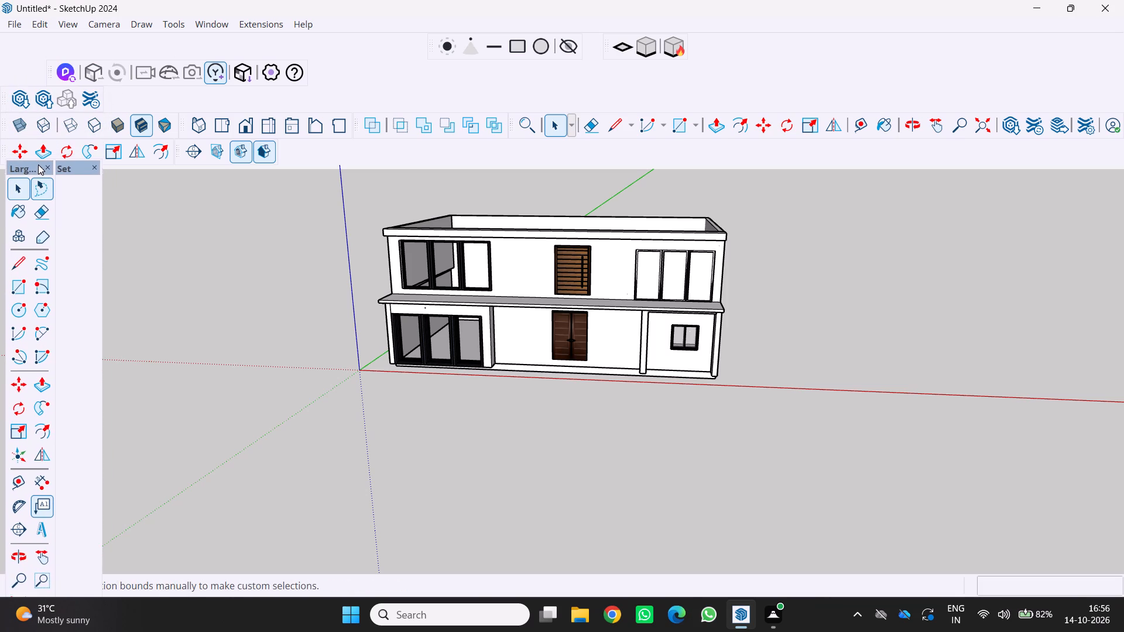
{"action": "left_click_drag", "start_coordinate": [38, 164], "coordinate": [29, 163]}
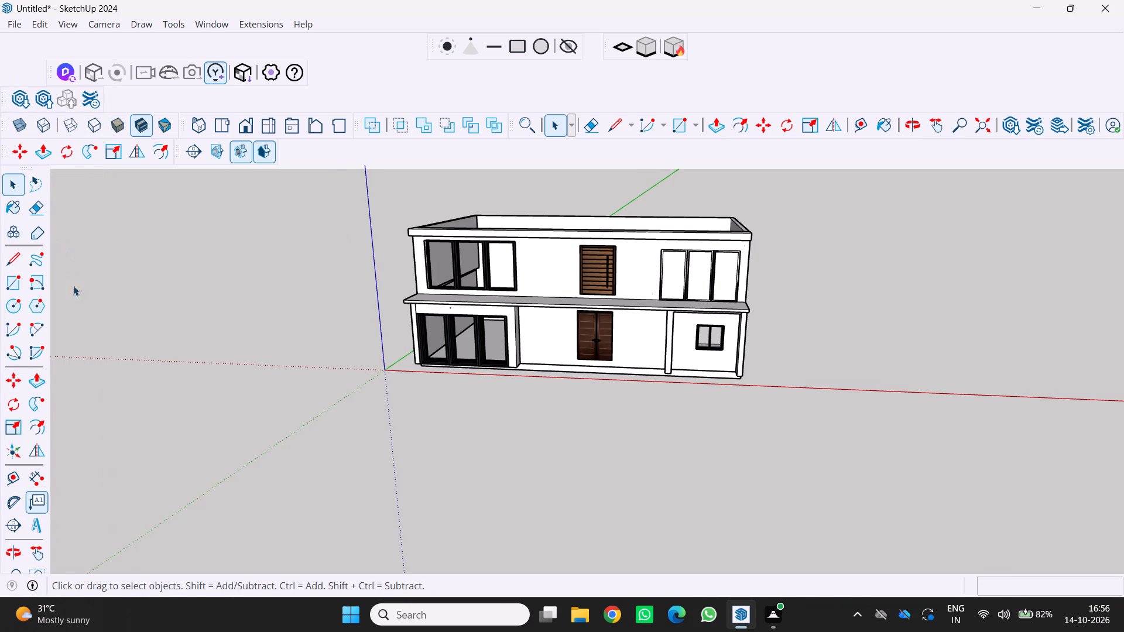
Examine the house's front facade and open-topped upper floor from low, frontal and raised viewpoints.
{"action": "scroll", "coordinate": [80, 517], "scroll_direction": "down", "scroll_amount": 3}
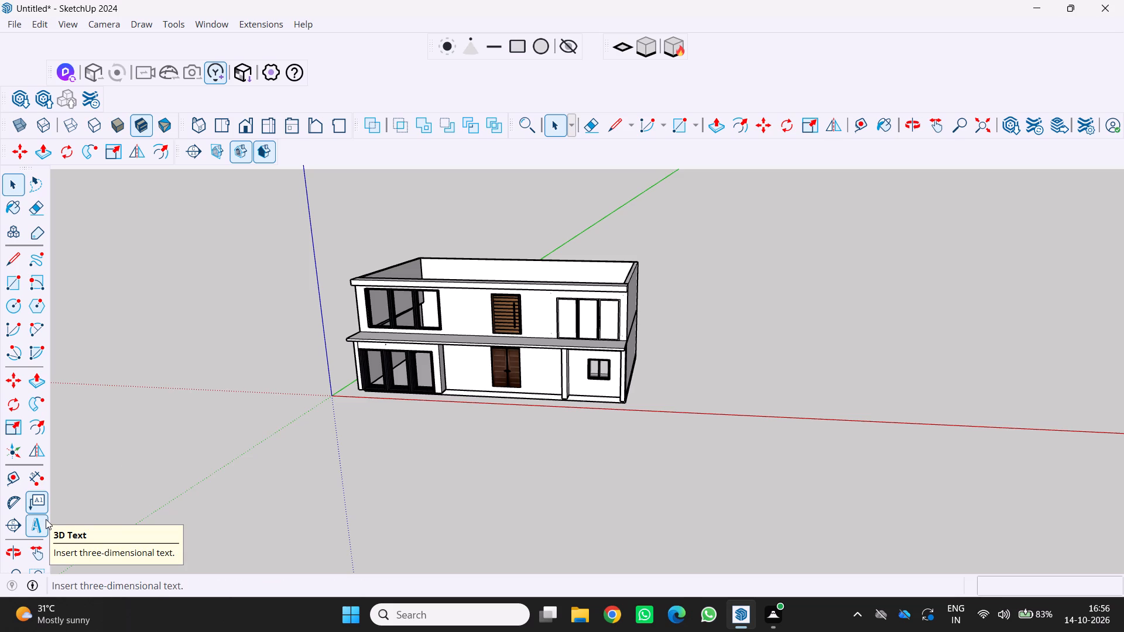
{"action": "scroll", "coordinate": [128, 550], "scroll_direction": "down", "scroll_amount": 1}
{"action": "middle_click_drag", "start_coordinate": [133, 541], "coordinate": [285, 484]}
{"action": "scroll", "coordinate": [174, 529], "scroll_direction": "down", "scroll_amount": 1}
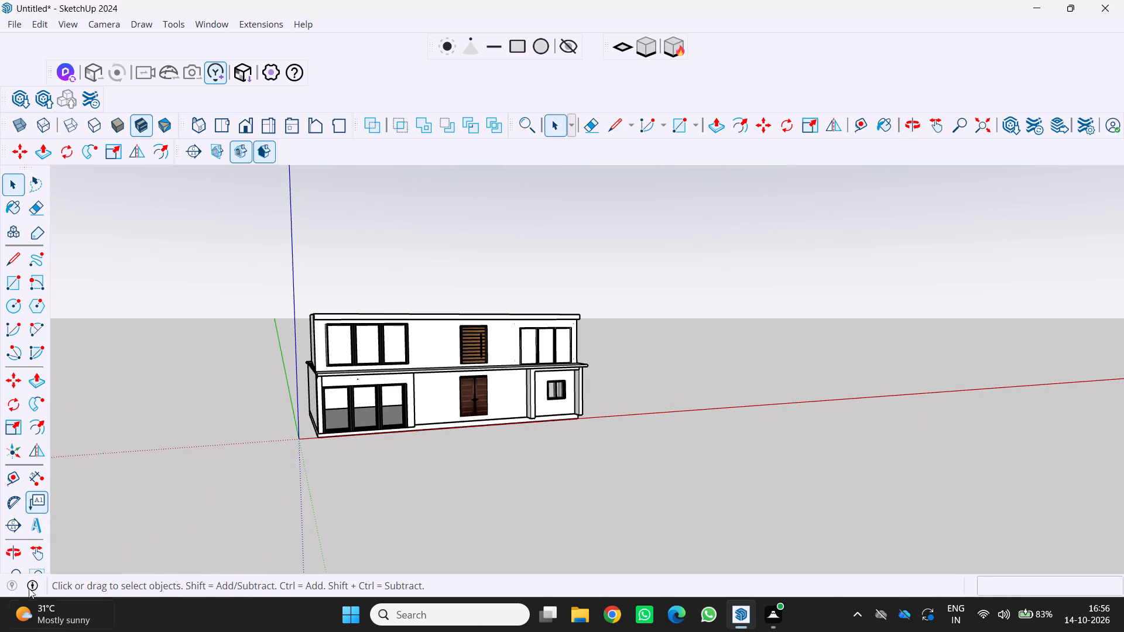
{"action": "scroll", "coordinate": [32, 530], "scroll_direction": "down", "scroll_amount": 3}
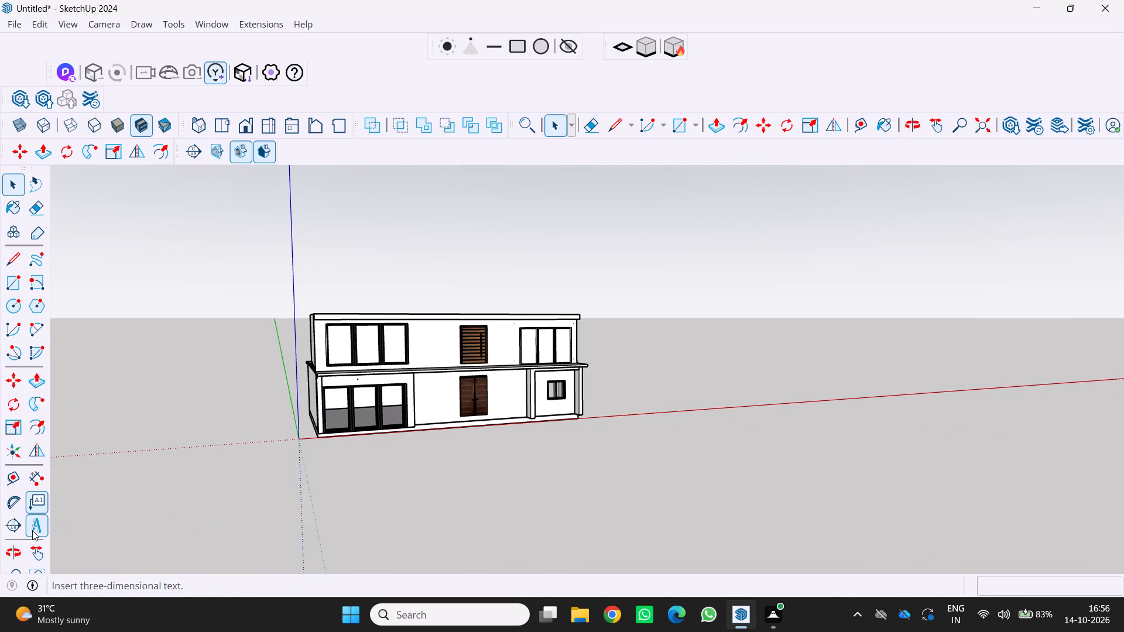
{"action": "scroll", "coordinate": [32, 530], "scroll_direction": "down", "scroll_amount": 2}
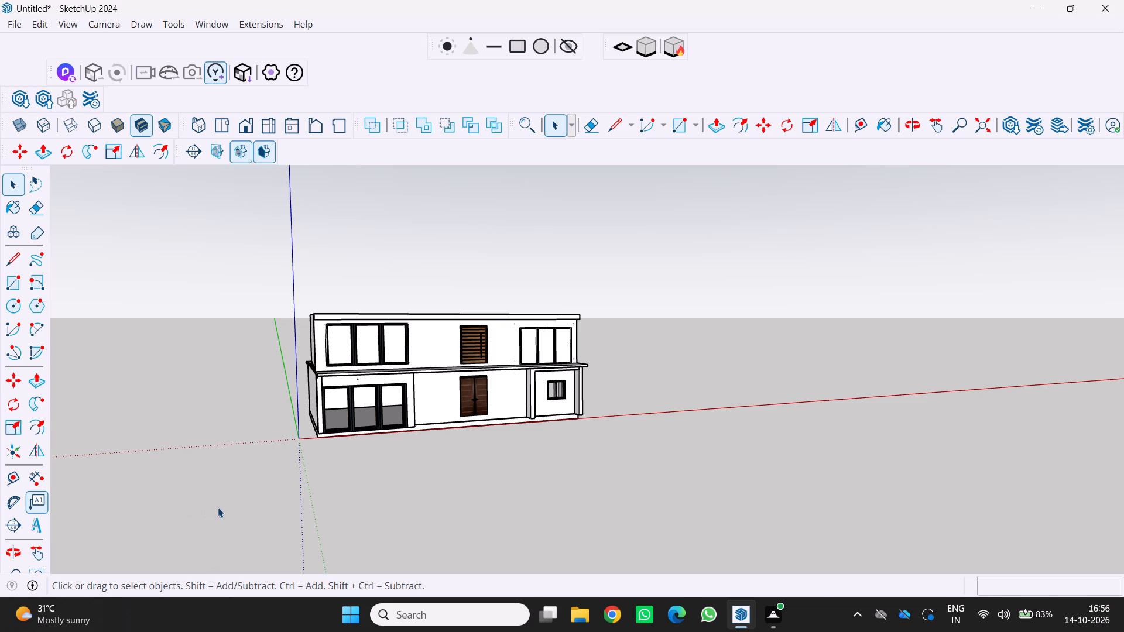
{"action": "middle_click_drag", "start_coordinate": [495, 411], "coordinate": [499, 465]}
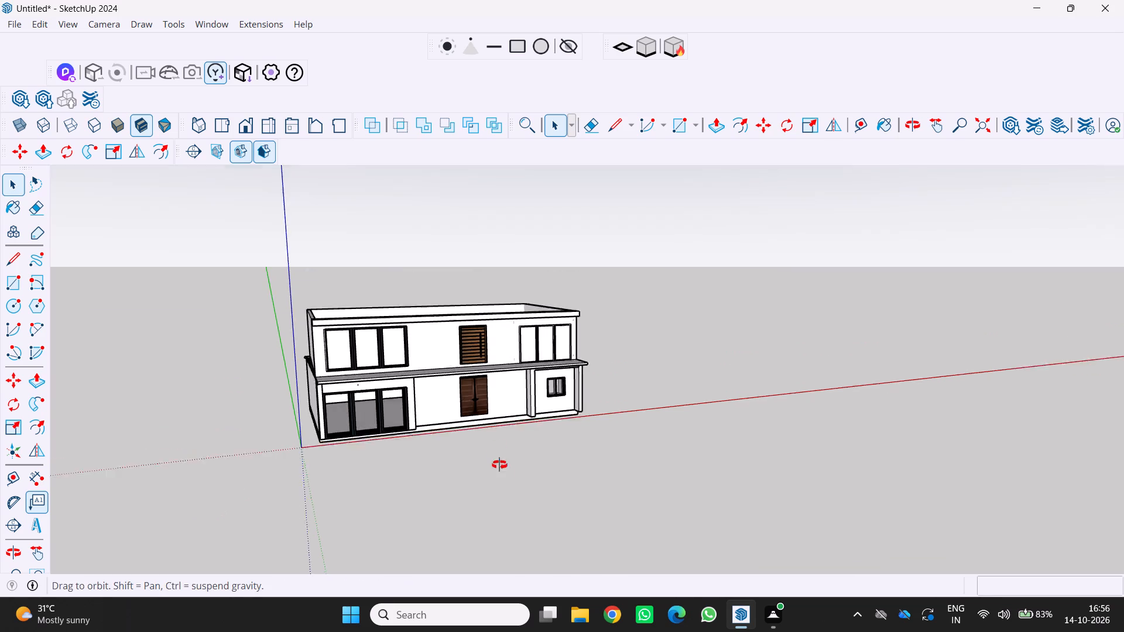
{"action": "middle_click_drag", "start_coordinate": [499, 465], "coordinate": [505, 521]}
{"action": "scroll", "coordinate": [344, 384], "scroll_direction": "up", "scroll_amount": 3}
{"action": "middle_click_drag", "start_coordinate": [349, 421], "coordinate": [379, 456]}
{"action": "scroll", "coordinate": [379, 456], "scroll_direction": "down", "scroll_amount": 4}
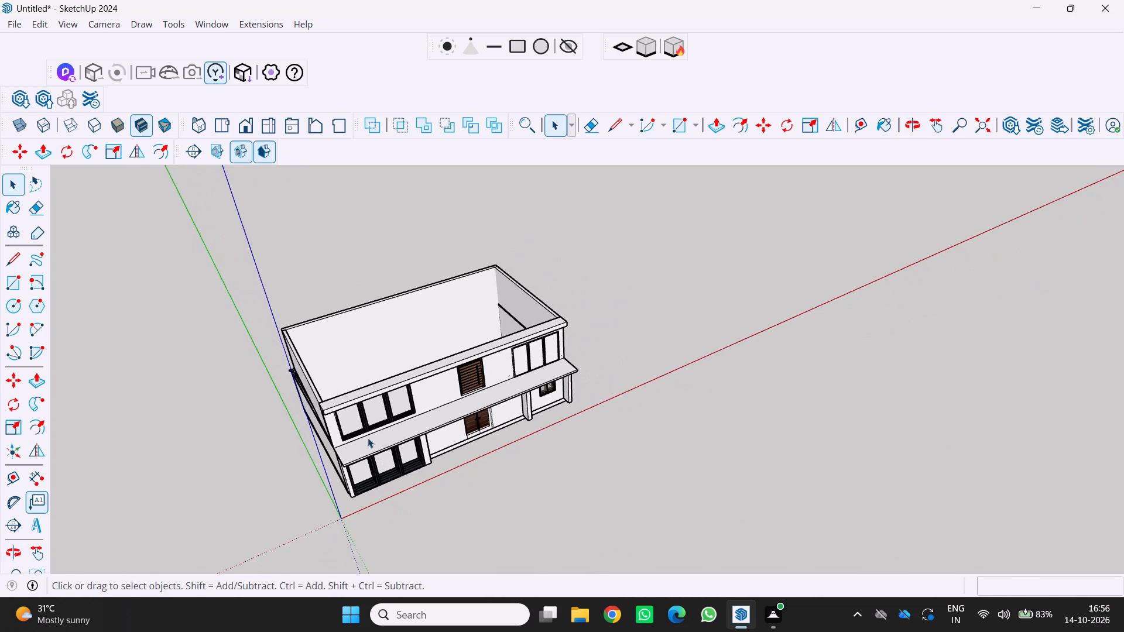
{"action": "middle_click_drag", "start_coordinate": [366, 437], "coordinate": [234, 302]}
{"action": "scroll", "coordinate": [455, 435], "scroll_direction": "up", "scroll_amount": 3}
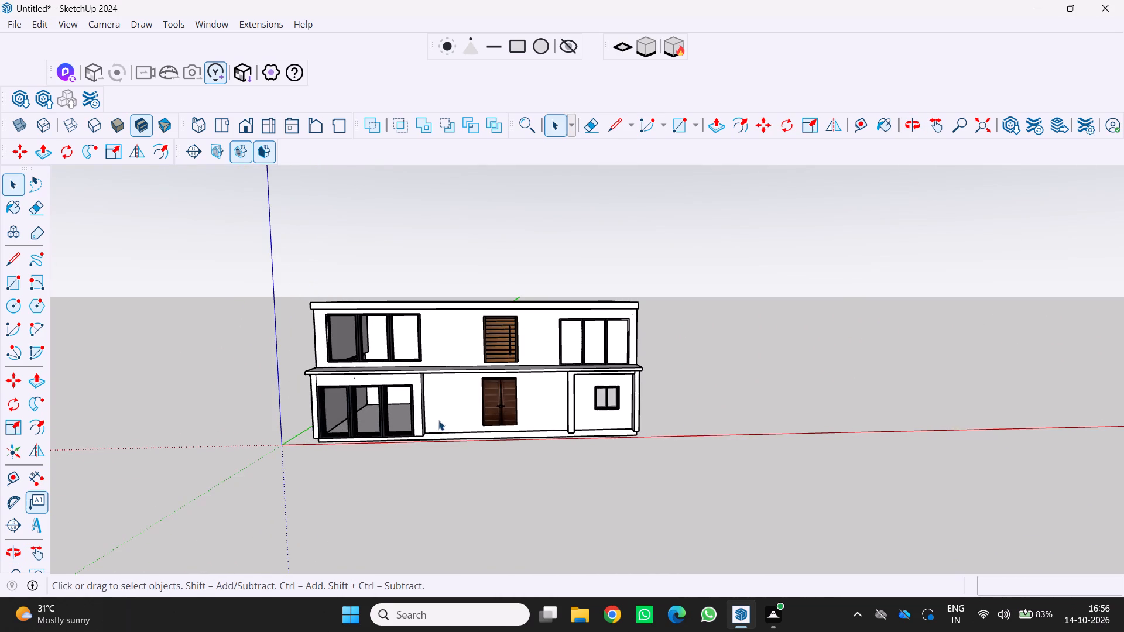
{"action": "middle_click_drag", "start_coordinate": [349, 340], "coordinate": [414, 417]}
{"action": "scroll", "coordinate": [364, 356], "scroll_direction": "up", "scroll_amount": 1}
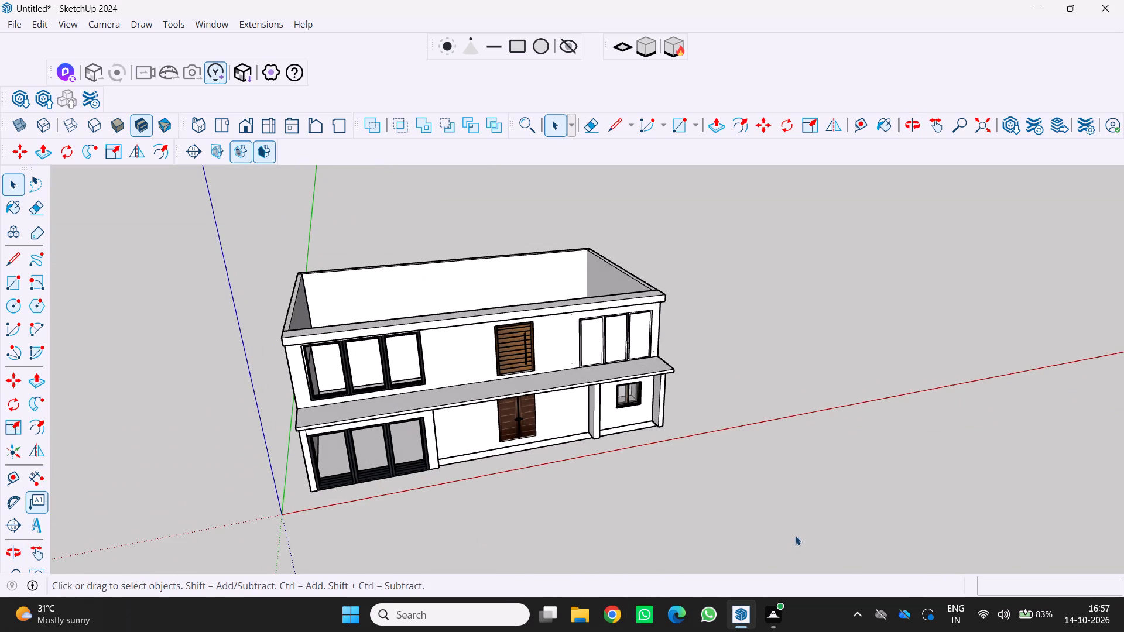
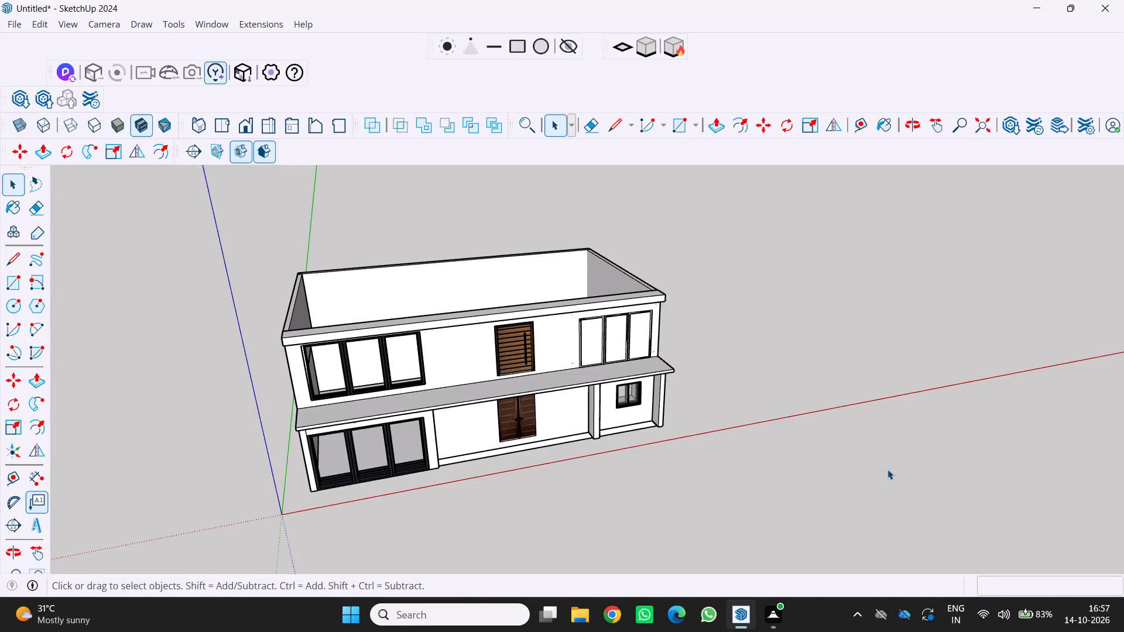
Examine the whole two-storey house from raised angles on both sides and from a lower frontal view.
{"action": "scroll", "coordinate": [887, 469], "scroll_direction": "down", "scroll_amount": 1}
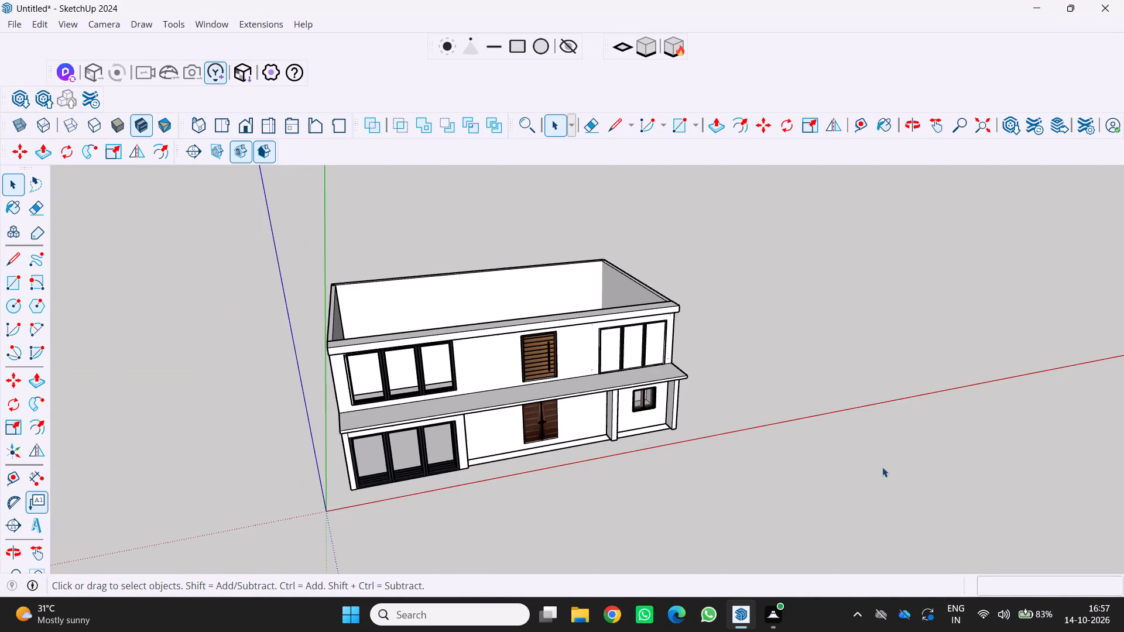
{"action": "scroll", "coordinate": [882, 467], "scroll_direction": "down", "scroll_amount": 1}
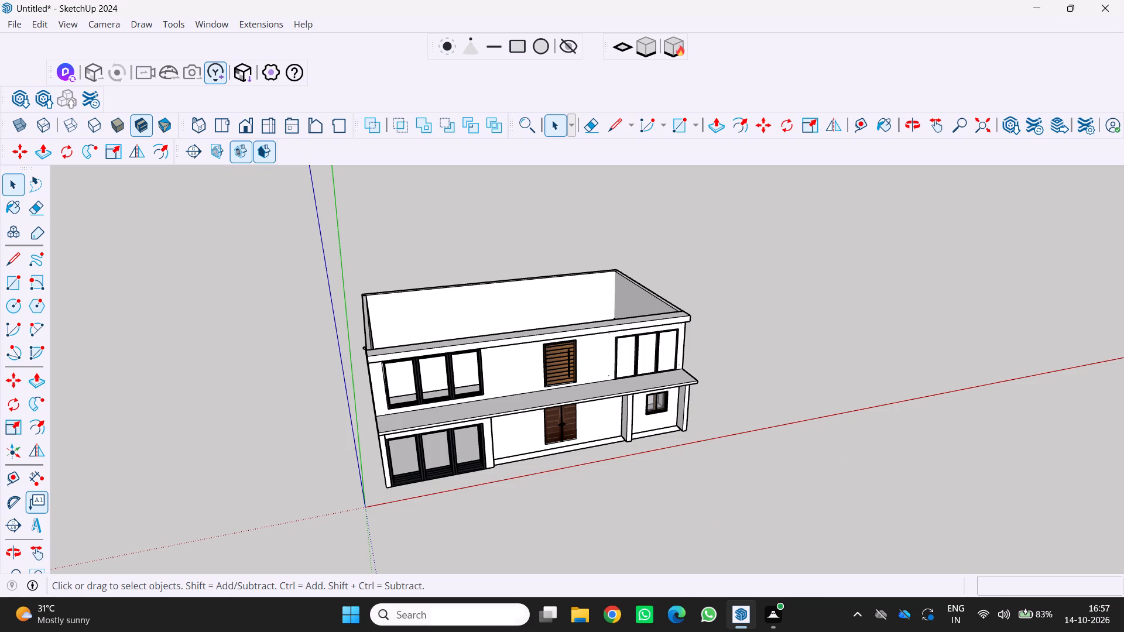
{"action": "middle_click", "coordinate": [537, 316]}
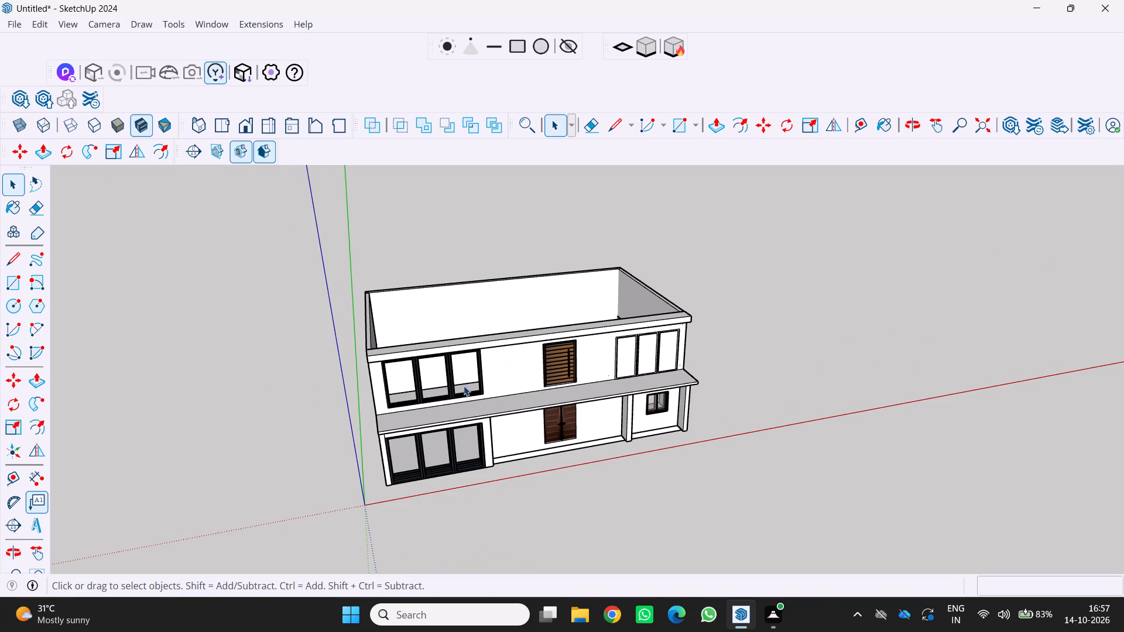
{"action": "middle_click_drag", "start_coordinate": [464, 386], "coordinate": [586, 355]}
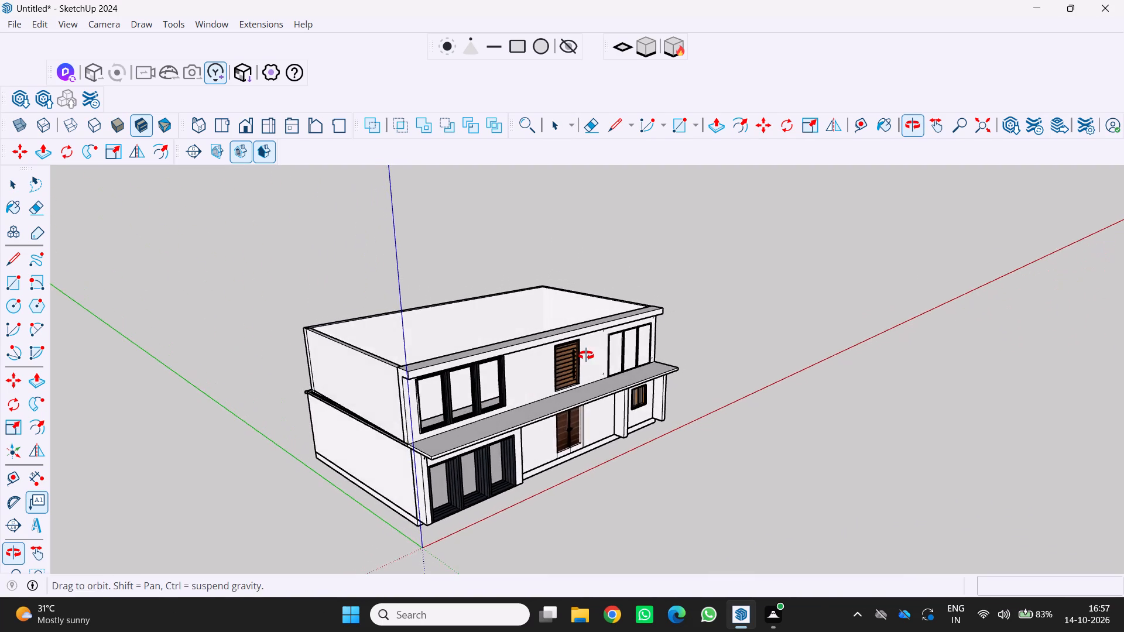
{"action": "middle_click_drag", "start_coordinate": [586, 355], "coordinate": [314, 377]}
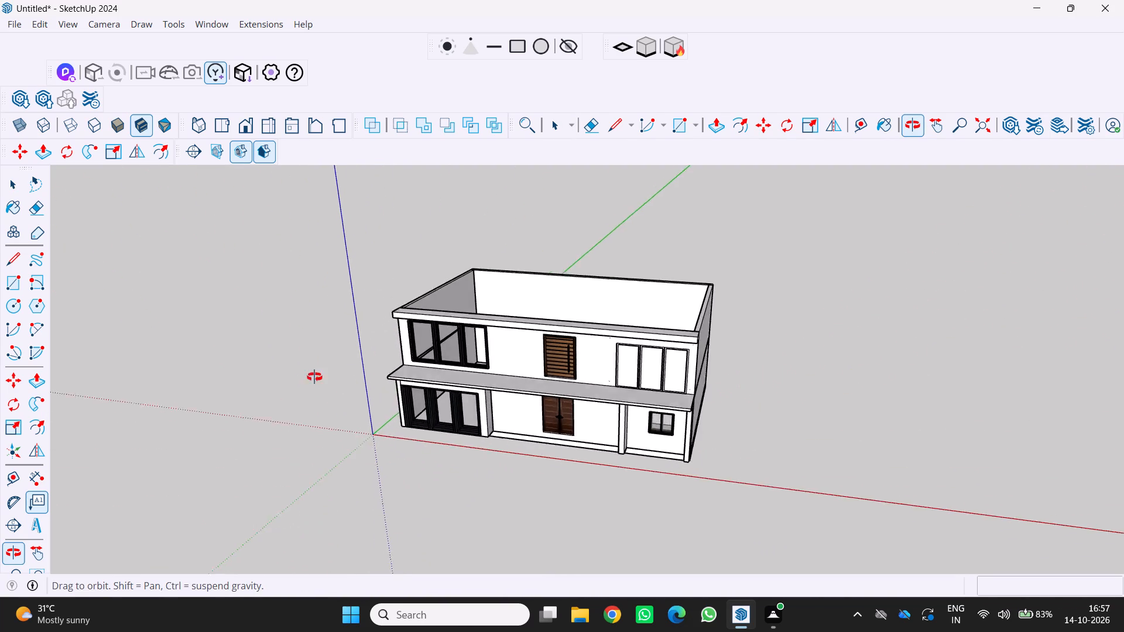
{"action": "middle_click_drag", "start_coordinate": [314, 377], "coordinate": [376, 392]}
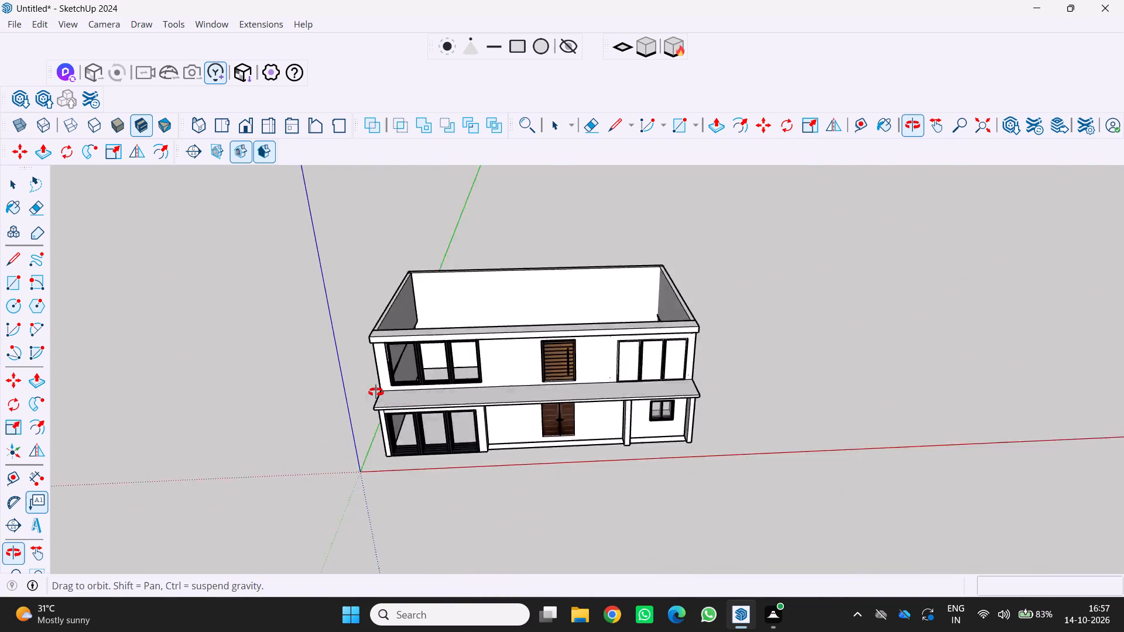
{"action": "middle_click_drag", "start_coordinate": [376, 392], "coordinate": [397, 317]}
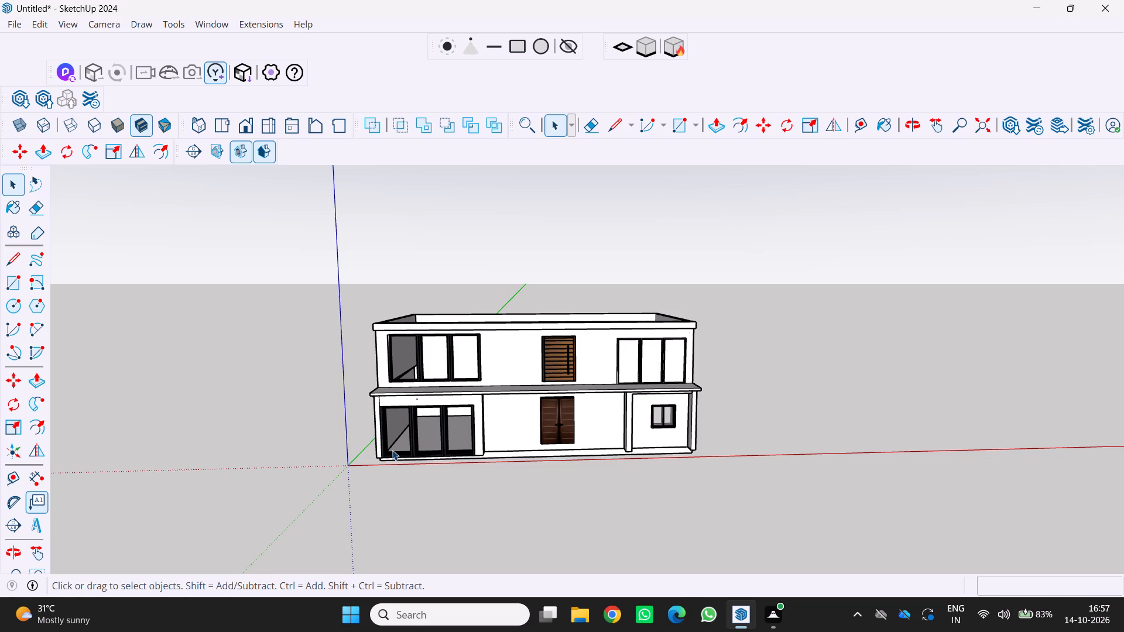
Inspect the upper slatted wooden door, the double entrance door below and the canopy between them at close range.
{"action": "scroll", "coordinate": [618, 390], "scroll_direction": "up", "scroll_amount": 3}
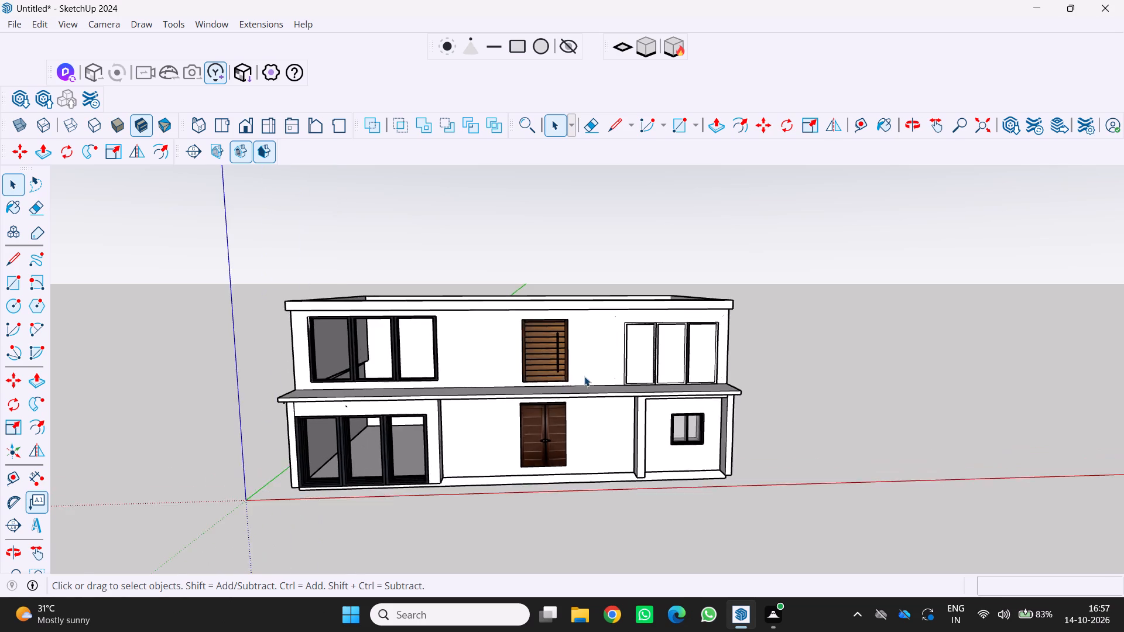
{"action": "scroll", "coordinate": [536, 399], "scroll_direction": "up", "scroll_amount": 3}
{"action": "scroll", "coordinate": [556, 459], "scroll_direction": "up", "scroll_amount": 9}
{"action": "scroll", "coordinate": [567, 435], "scroll_direction": "down", "scroll_amount": 3}
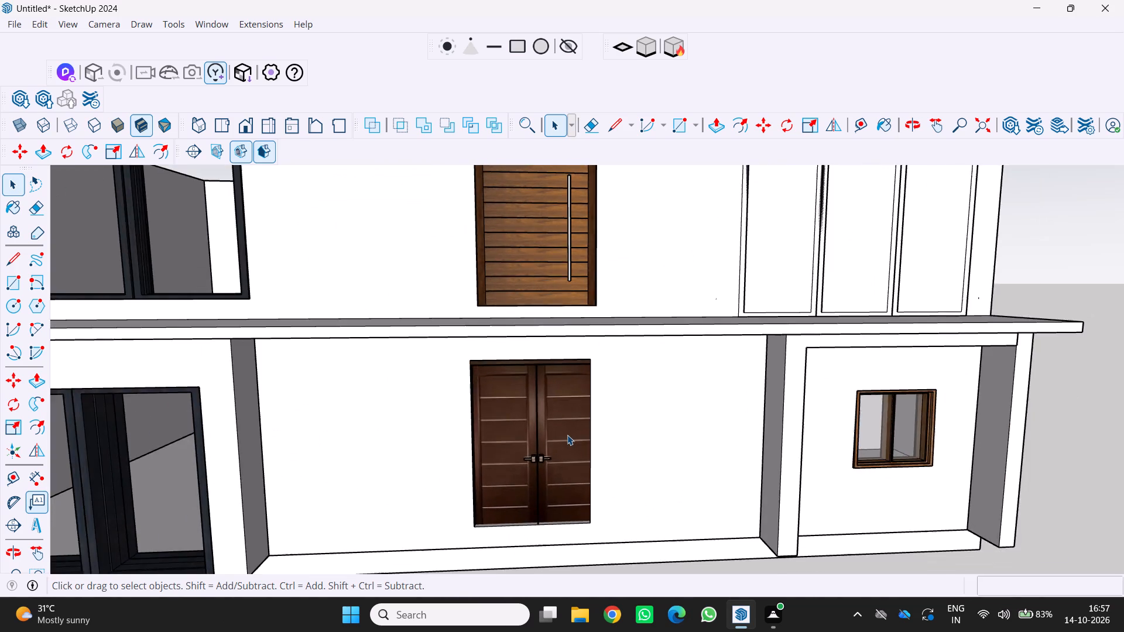
{"action": "scroll", "coordinate": [621, 394], "scroll_direction": "down", "scroll_amount": 3}
{"action": "middle_click_drag", "start_coordinate": [621, 393], "coordinate": [606, 475]}
{"action": "scroll", "coordinate": [630, 343], "scroll_direction": "down", "scroll_amount": 2}
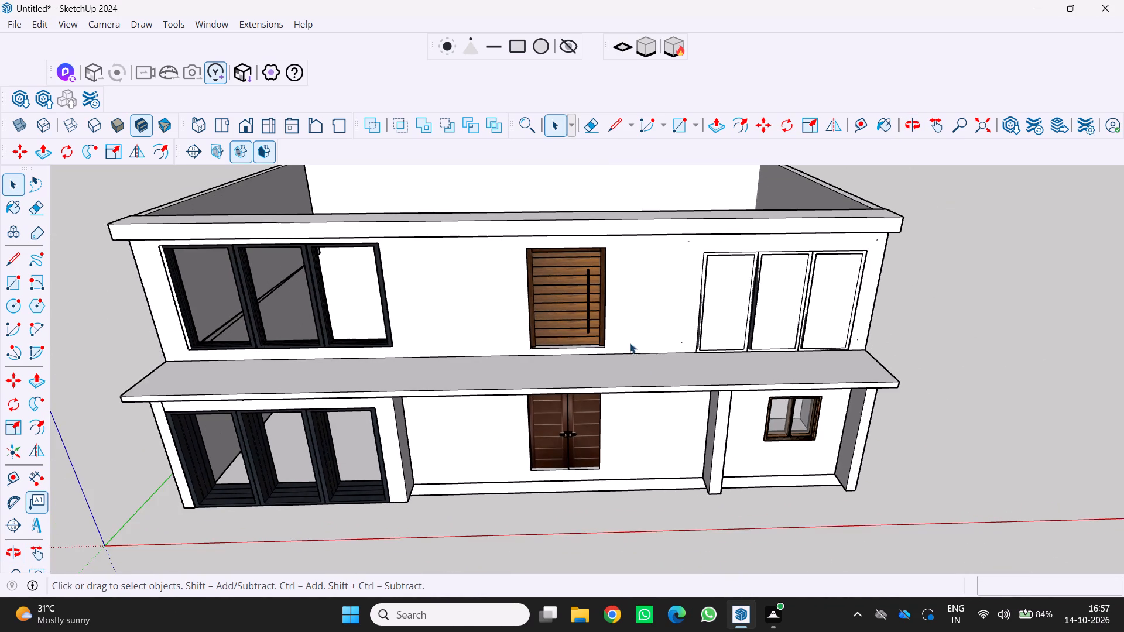
{"action": "scroll", "coordinate": [568, 335], "scroll_direction": "up", "scroll_amount": 11}
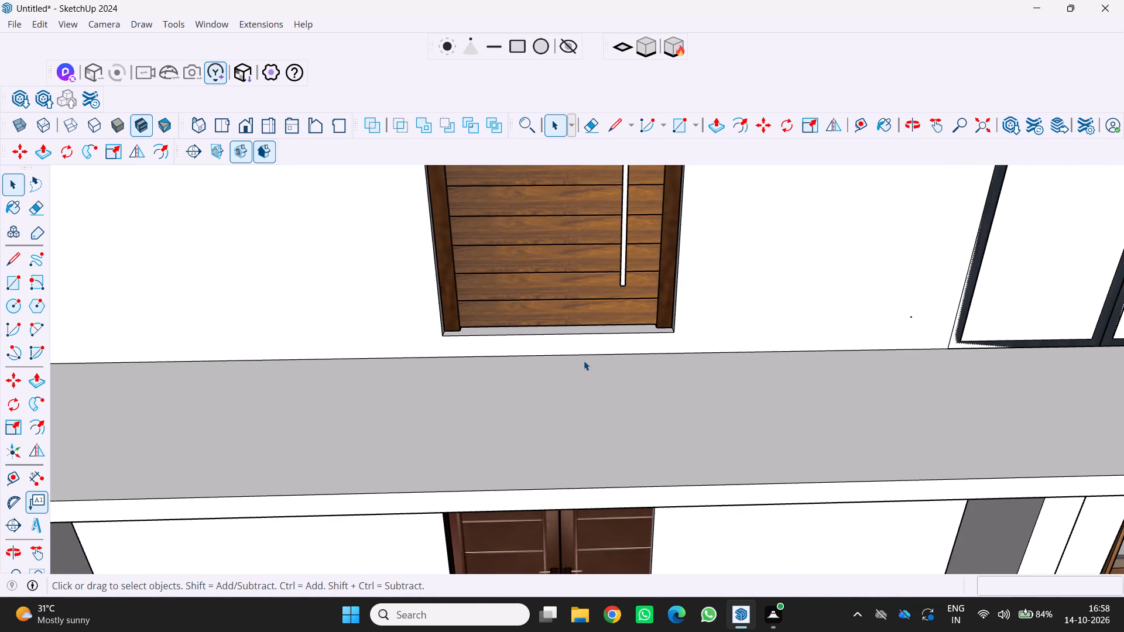
{"action": "scroll", "coordinate": [602, 371], "scroll_direction": "down", "scroll_amount": 7}
{"action": "middle_click_drag", "start_coordinate": [649, 372], "coordinate": [677, 335]}
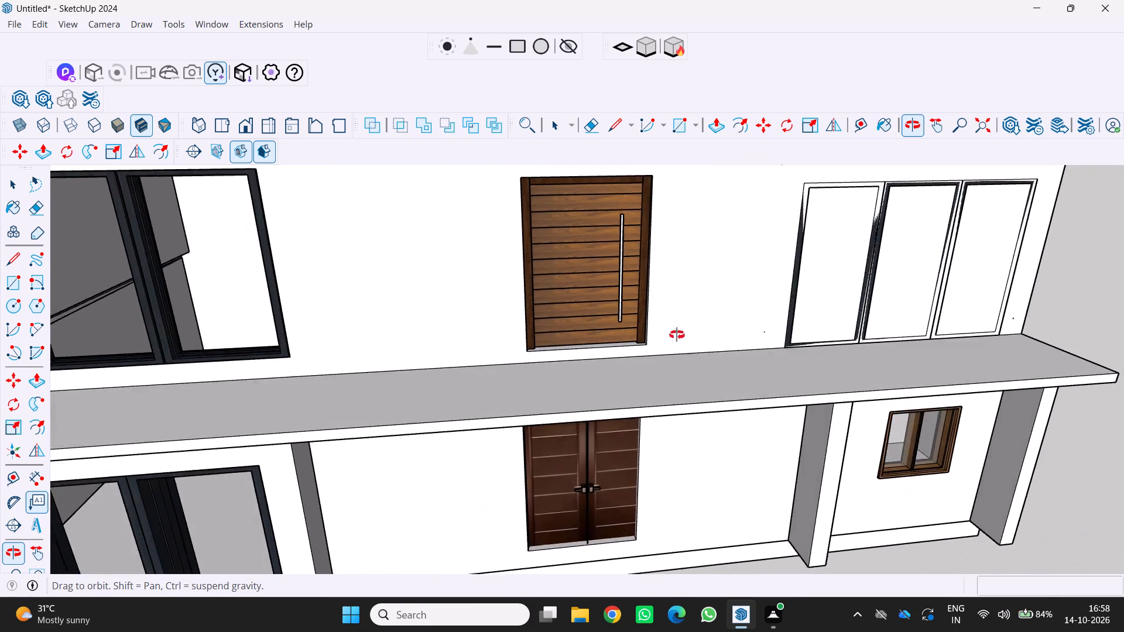
{"action": "middle_click_drag", "start_coordinate": [677, 335], "coordinate": [632, 344]}
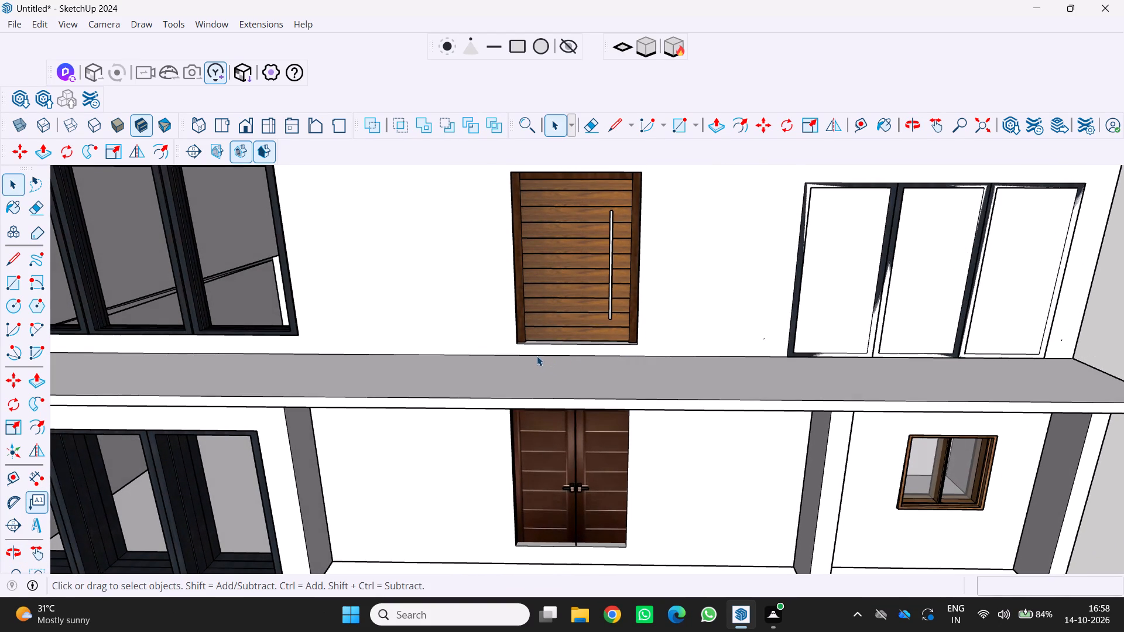
{"action": "scroll", "coordinate": [580, 512], "scroll_direction": "up", "scroll_amount": 2}
{"action": "scroll", "coordinate": [623, 455], "scroll_direction": "down", "scroll_amount": 4}
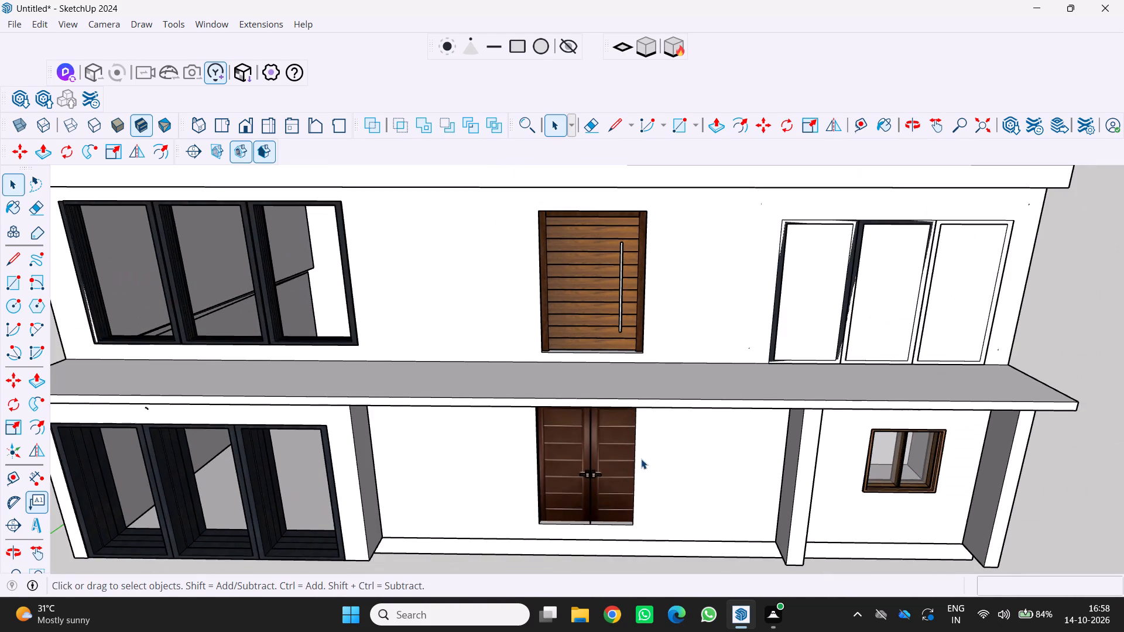
Inspect the ground-floor double entrance door and the base of its wall from below the canopy, including a full frontal view.
{"action": "middle_click_drag", "start_coordinate": [642, 456], "coordinate": [695, 332]}
{"action": "scroll", "coordinate": [630, 506], "scroll_direction": "up", "scroll_amount": 2}
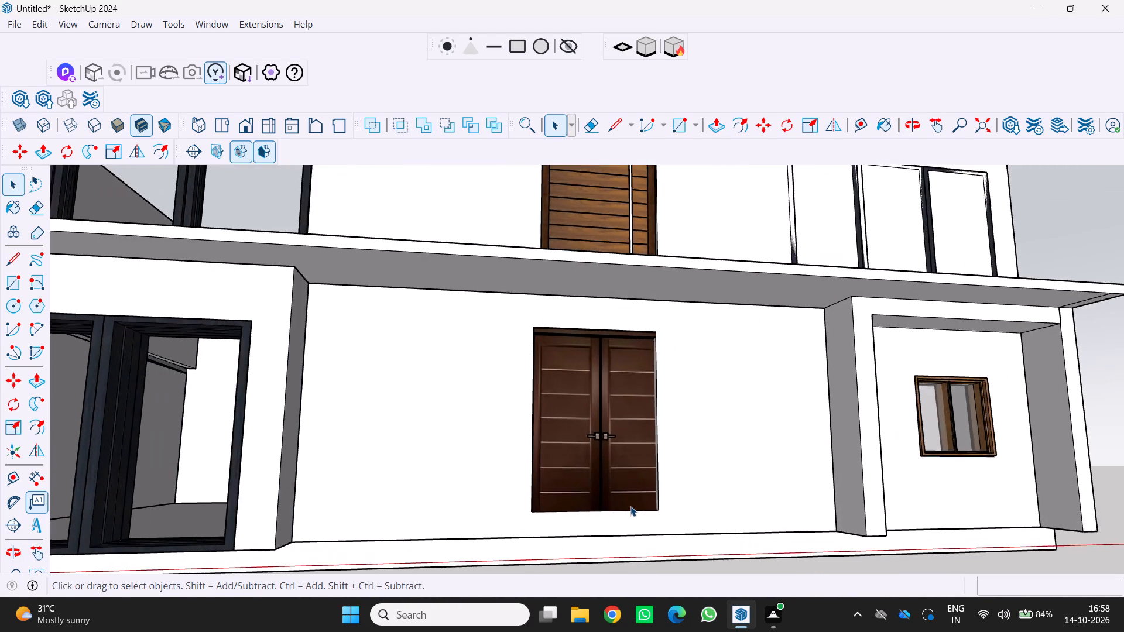
{"action": "scroll", "coordinate": [580, 558], "scroll_direction": "up", "scroll_amount": 3}
{"action": "scroll", "coordinate": [603, 514], "scroll_direction": "up", "scroll_amount": 3}
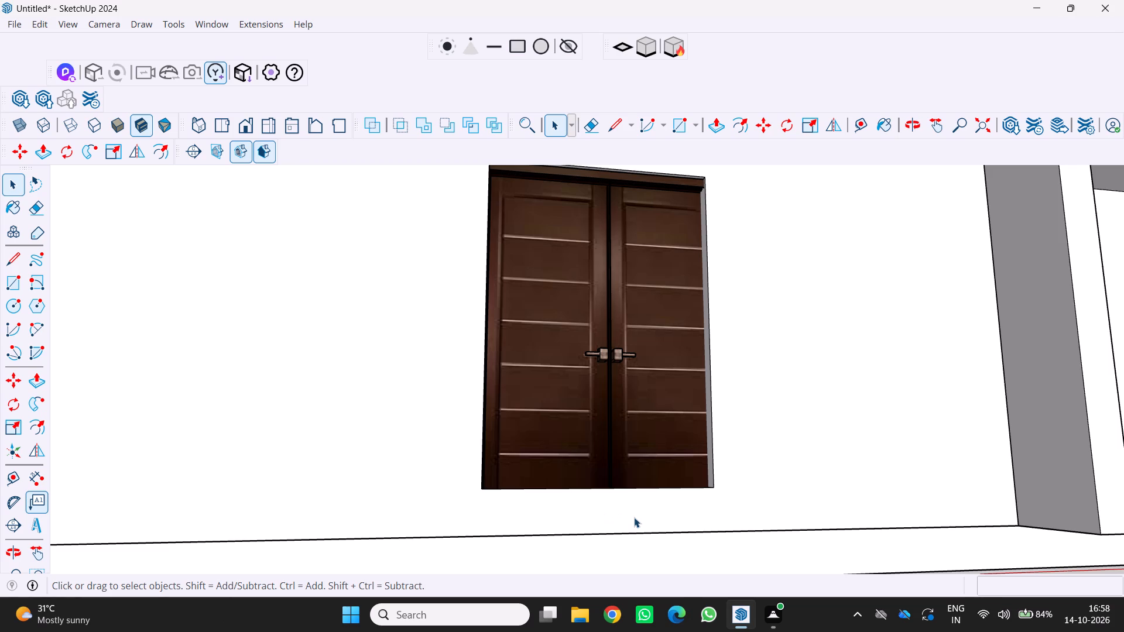
{"action": "scroll", "coordinate": [634, 517], "scroll_direction": "down", "scroll_amount": 3}
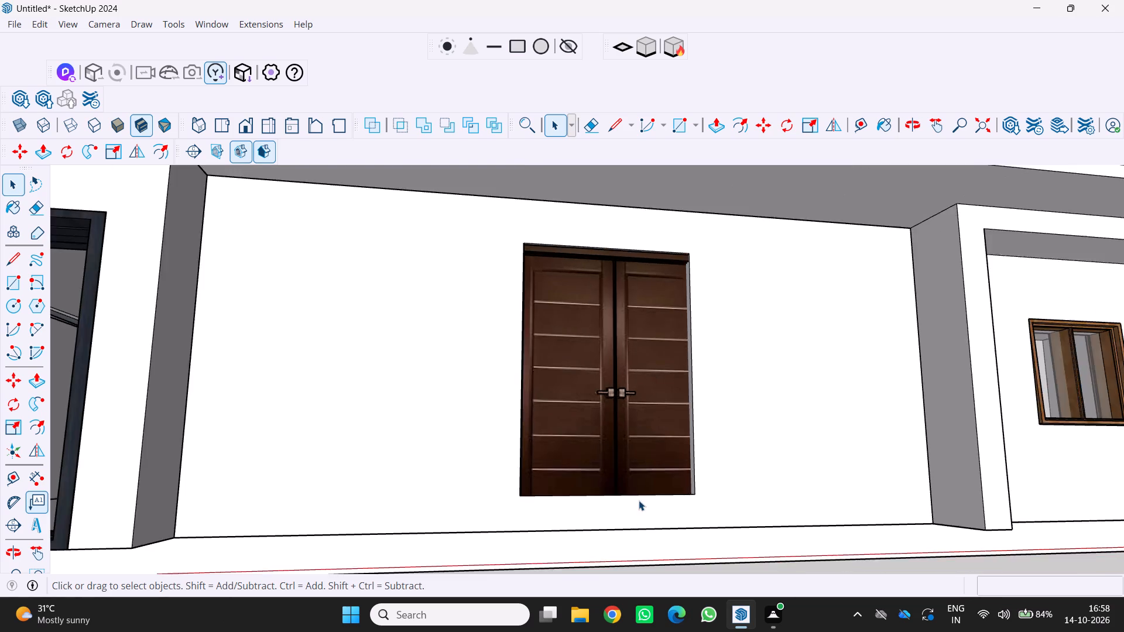
{"action": "scroll", "coordinate": [639, 500], "scroll_direction": "down", "scroll_amount": 7}
{"action": "scroll", "coordinate": [721, 500], "scroll_direction": "down", "scroll_amount": 2}
{"action": "middle_click_drag", "start_coordinate": [736, 427], "coordinate": [688, 465]}
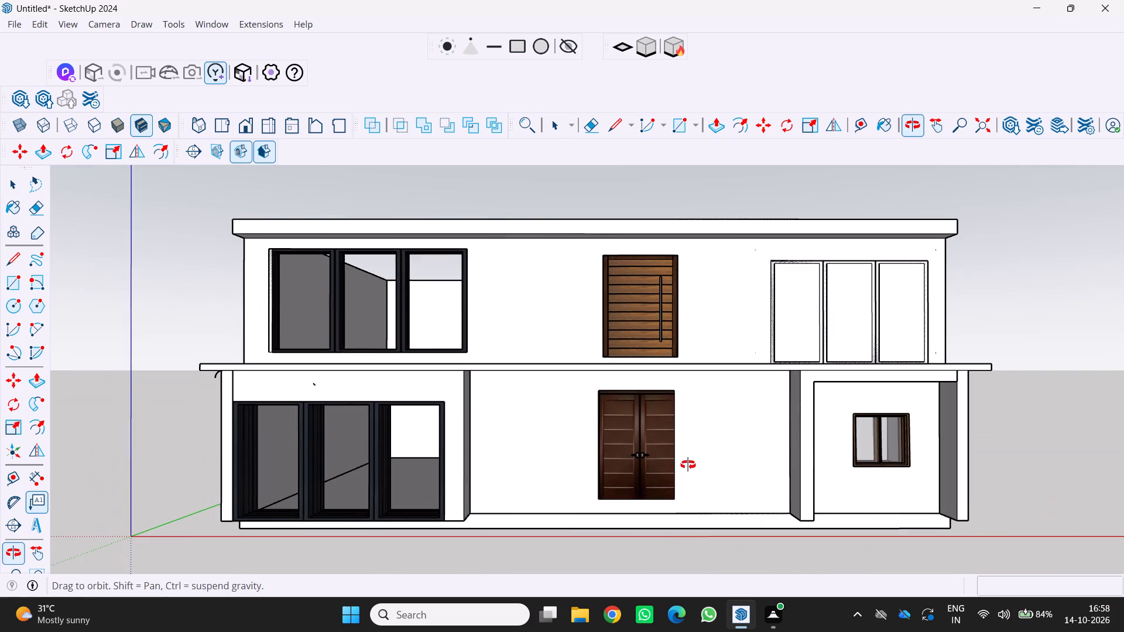
{"action": "middle_click_drag", "start_coordinate": [688, 465], "coordinate": [677, 455]}
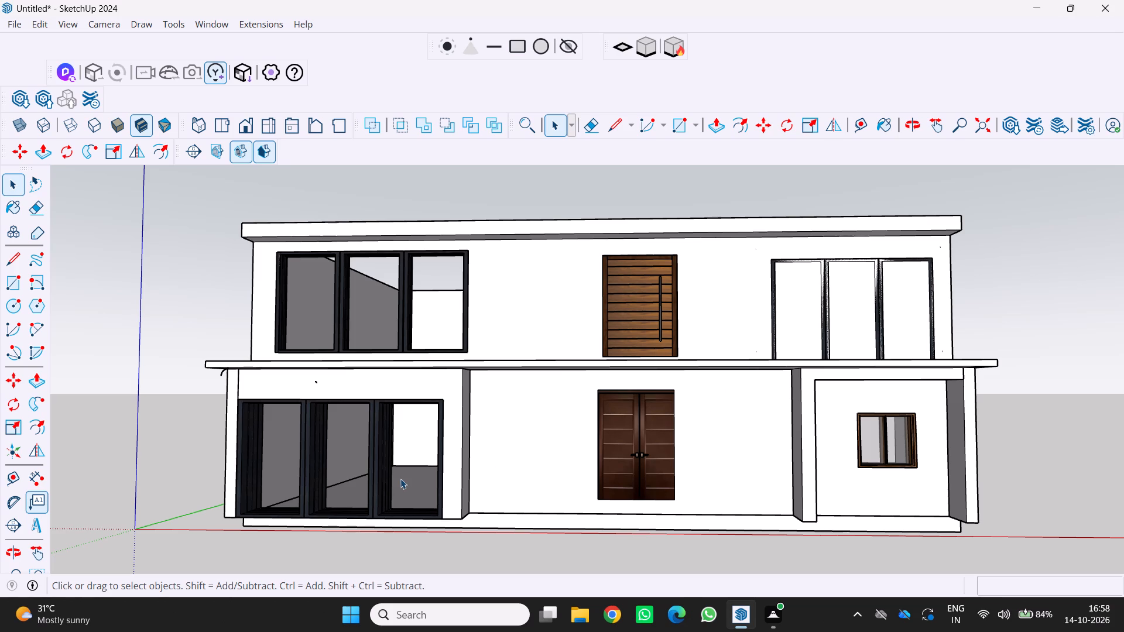
Examine the front facade's windows, doors and canopy from both oblique sides and near eye level.
{"action": "scroll", "coordinate": [414, 494], "scroll_direction": "up", "scroll_amount": 8}
{"action": "middle_click_drag", "start_coordinate": [414, 493], "coordinate": [484, 444]}
{"action": "scroll", "coordinate": [481, 492], "scroll_direction": "down", "scroll_amount": 6}
{"action": "middle_click_drag", "start_coordinate": [478, 454], "coordinate": [418, 506]}
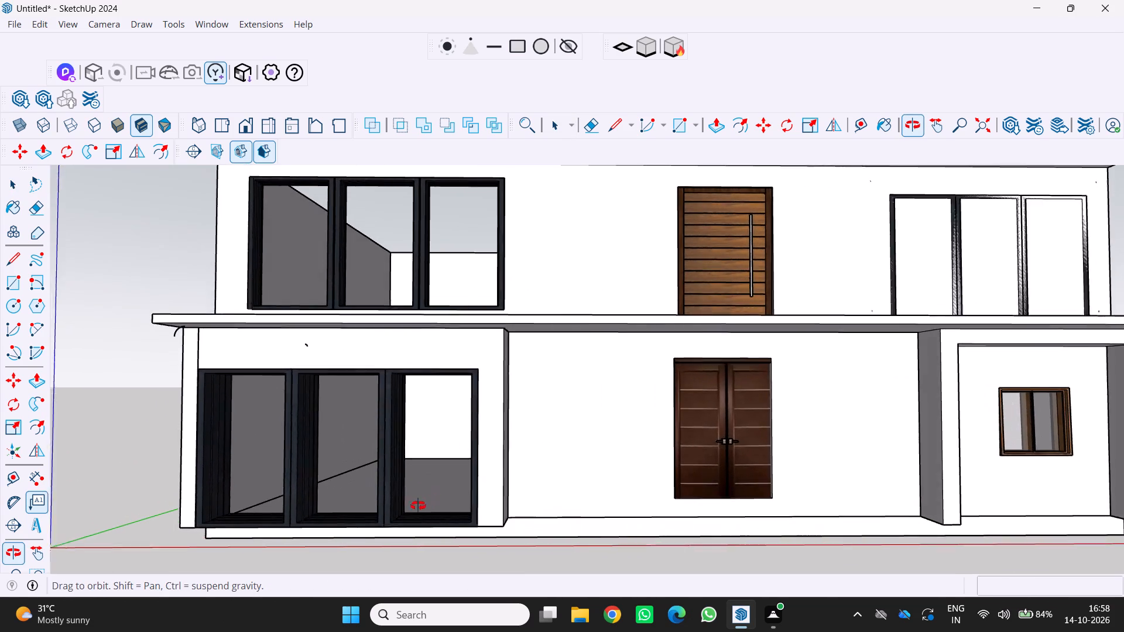
{"action": "middle_click_drag", "start_coordinate": [418, 506], "coordinate": [414, 504]}
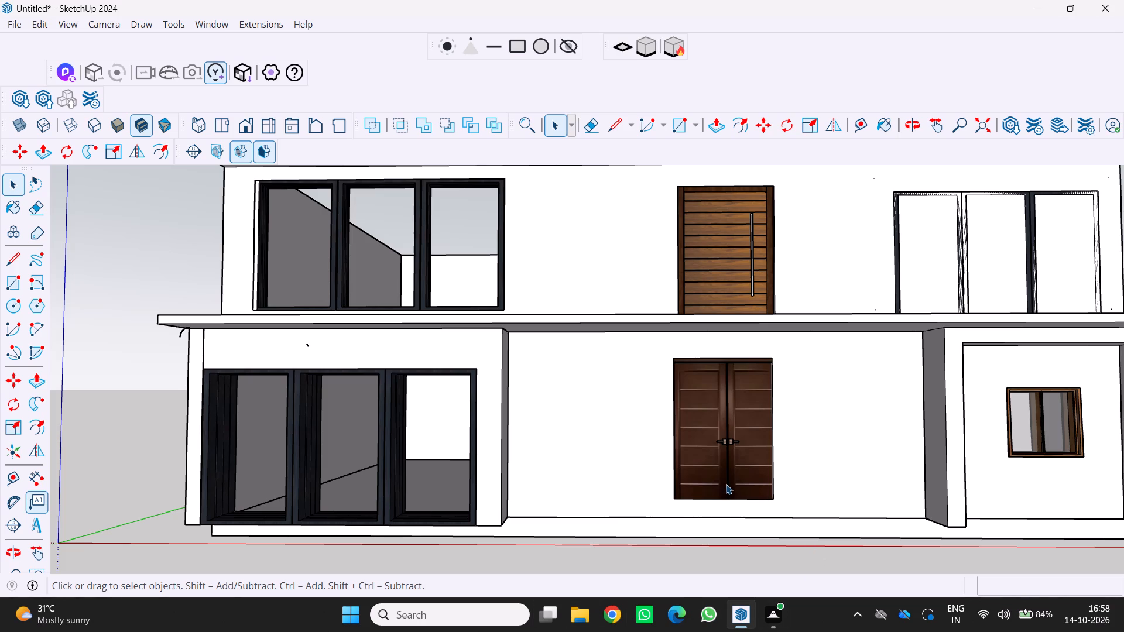
{"action": "middle_click_drag", "start_coordinate": [726, 484], "coordinate": [681, 506]}
{"action": "scroll", "coordinate": [829, 433], "scroll_direction": "down", "scroll_amount": 2}
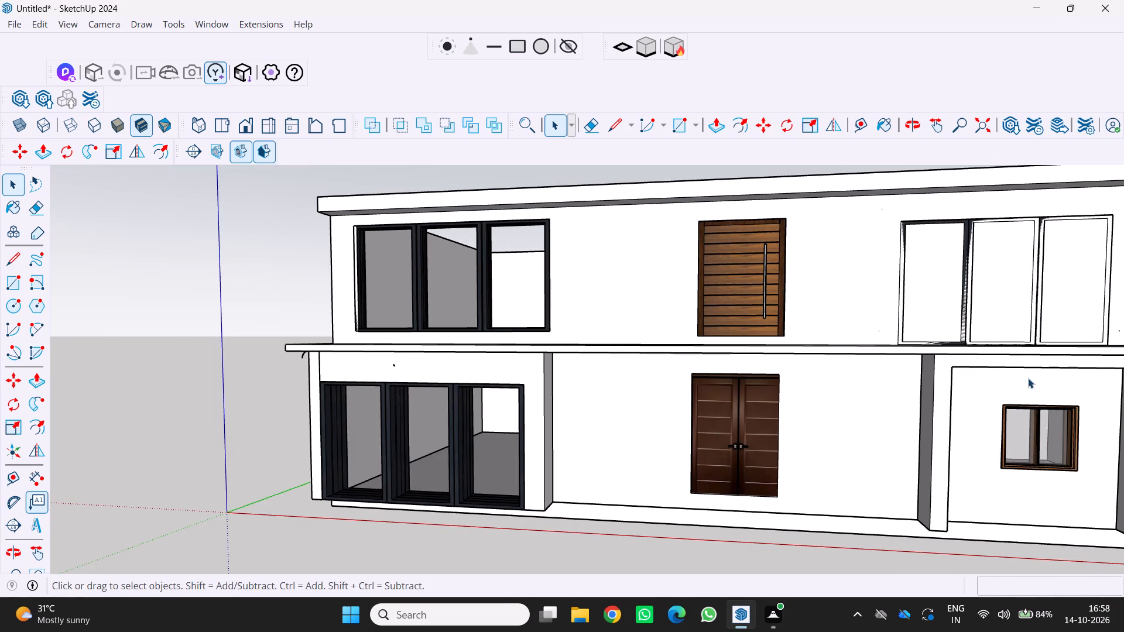
{"action": "middle_click_drag", "start_coordinate": [950, 358], "coordinate": [1096, 355]}
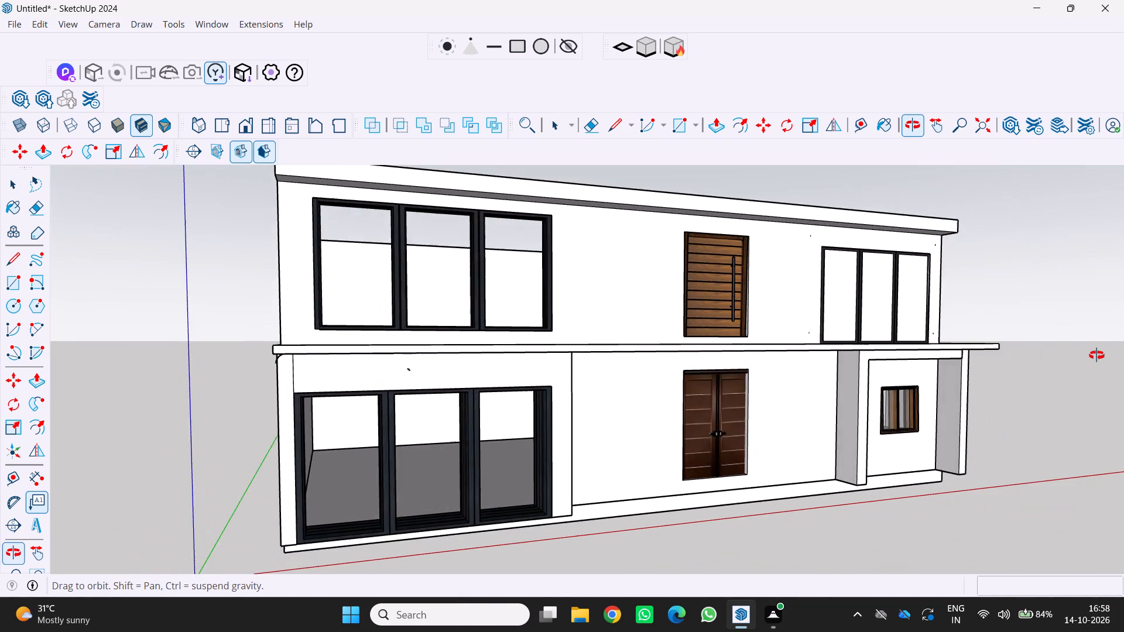
{"action": "middle_click_drag", "start_coordinate": [1096, 355], "coordinate": [928, 409]}
{"action": "scroll", "coordinate": [959, 382], "scroll_direction": "down", "scroll_amount": 2}
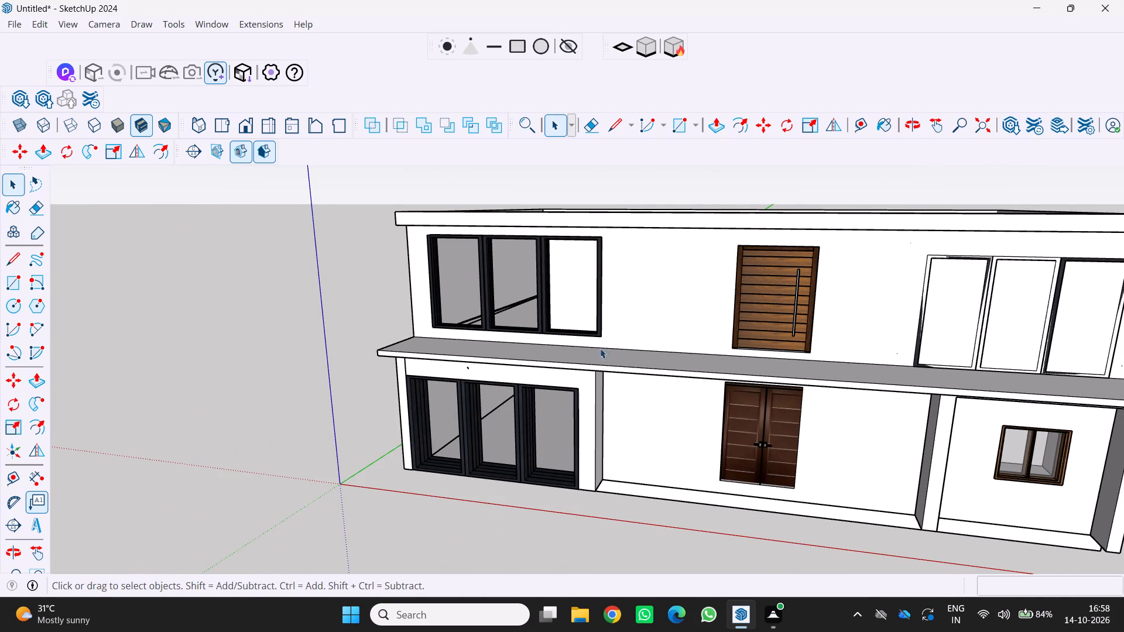
{"action": "middle_click_drag", "start_coordinate": [614, 347], "coordinate": [759, 310]}
{"action": "scroll", "coordinate": [759, 310], "scroll_direction": "down", "scroll_amount": 1}
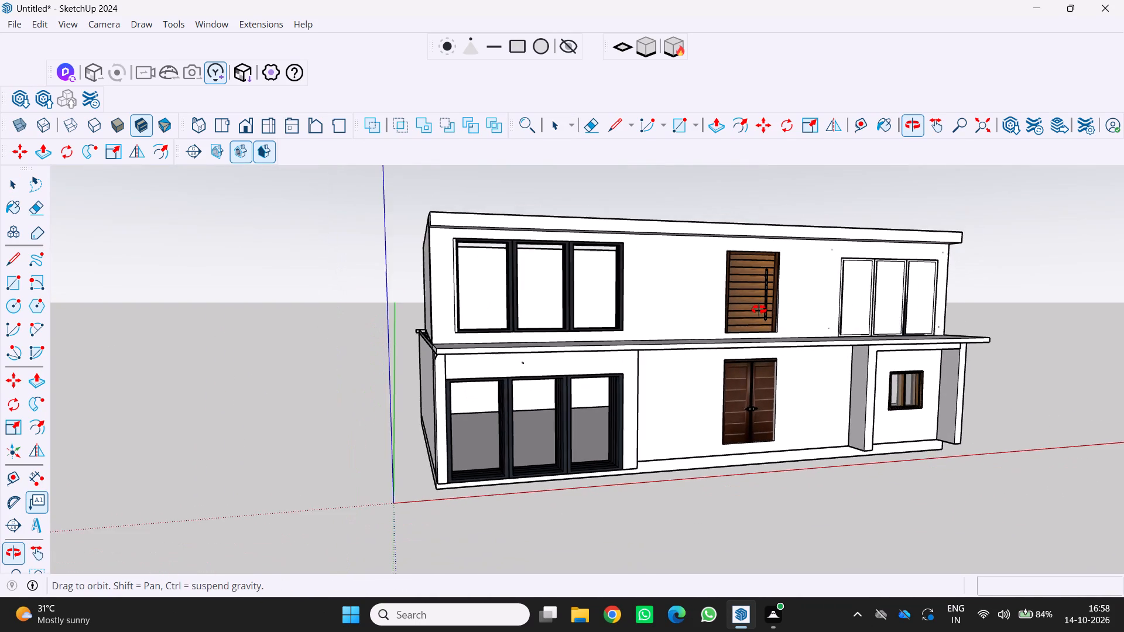
{"action": "middle_click_drag", "start_coordinate": [759, 310], "coordinate": [734, 318]}
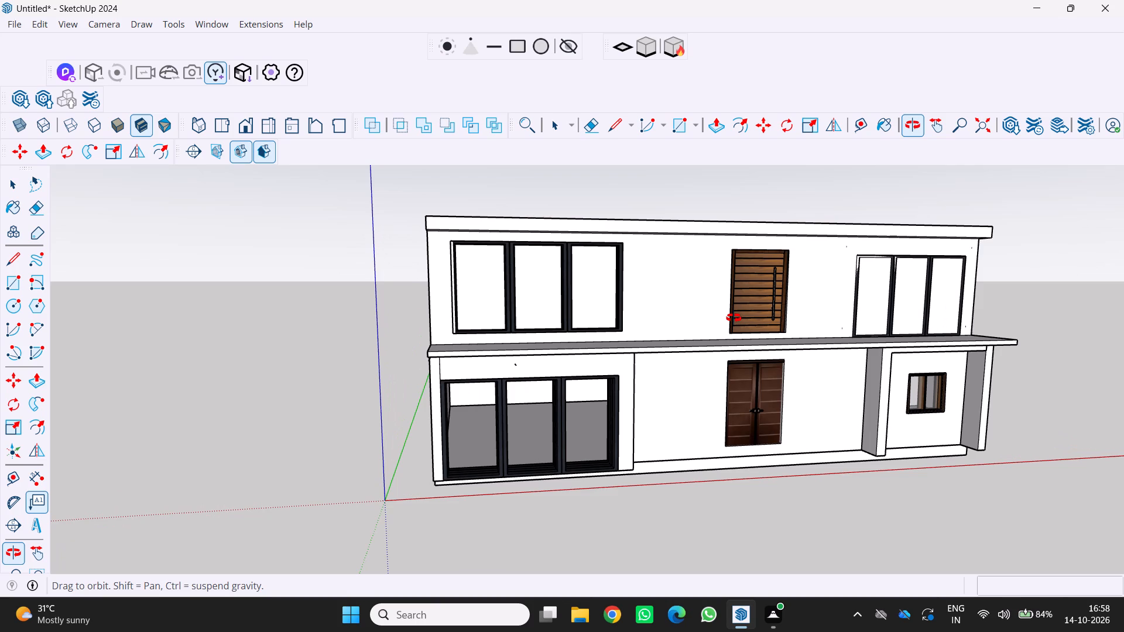
{"action": "middle_click_drag", "start_coordinate": [734, 318], "coordinate": [704, 274]}
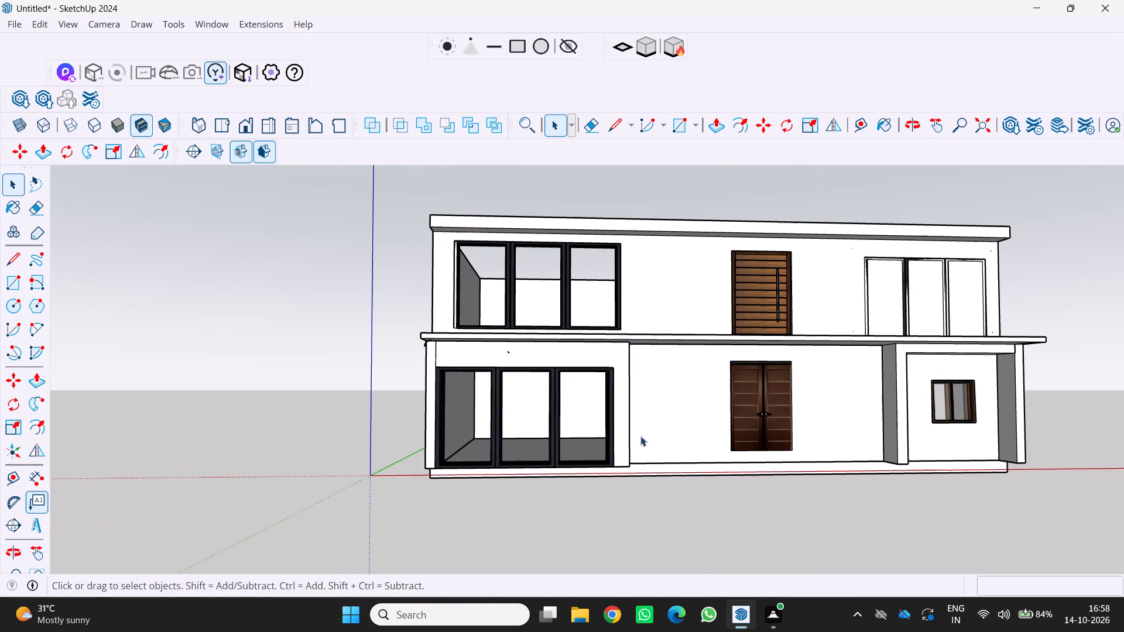
Inspect the ground-floor three-panel glazed opening, the plinth and the entrance door at close range and from a low angle.
{"action": "scroll", "coordinate": [549, 434], "scroll_direction": "up", "scroll_amount": 8}
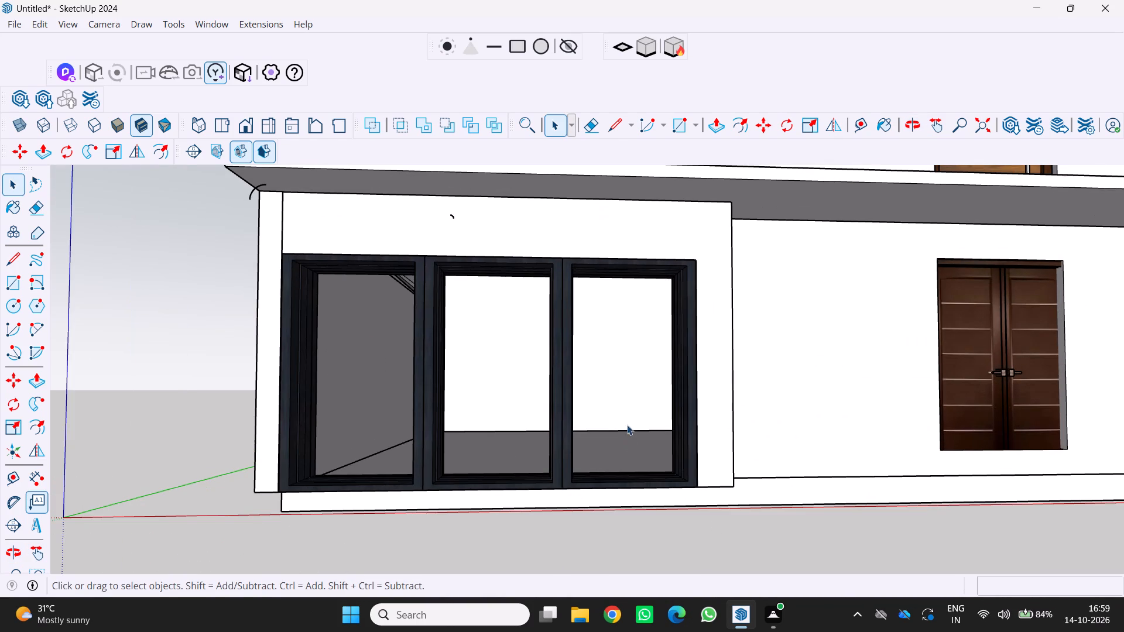
{"action": "scroll", "coordinate": [826, 474], "scroll_direction": "down", "scroll_amount": 4}
{"action": "middle_click_drag", "start_coordinate": [979, 521], "coordinate": [891, 488]}
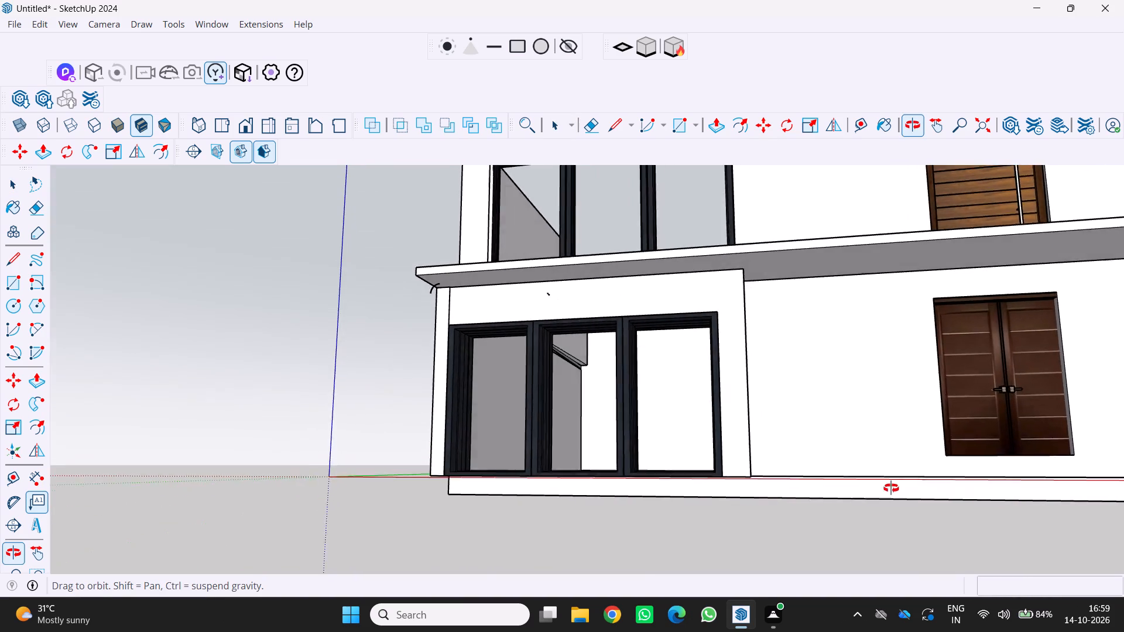
{"action": "middle_click_drag", "start_coordinate": [891, 488], "coordinate": [889, 490]}
{"action": "scroll", "coordinate": [1087, 486], "scroll_direction": "up", "scroll_amount": 6}
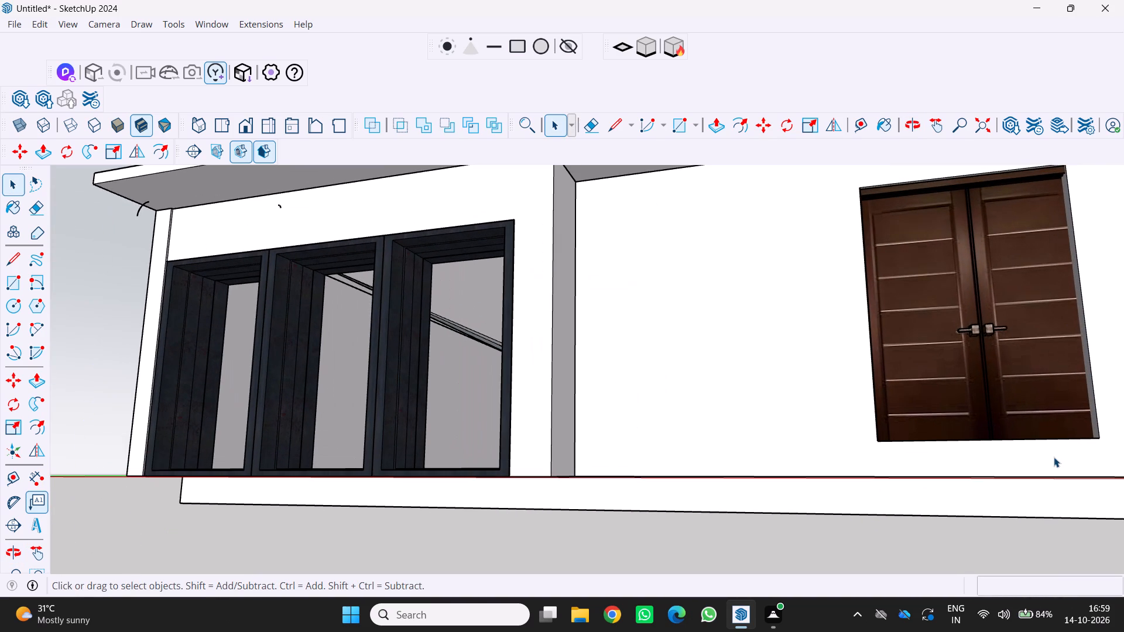
{"action": "scroll", "coordinate": [1054, 456], "scroll_direction": "down", "scroll_amount": 8}
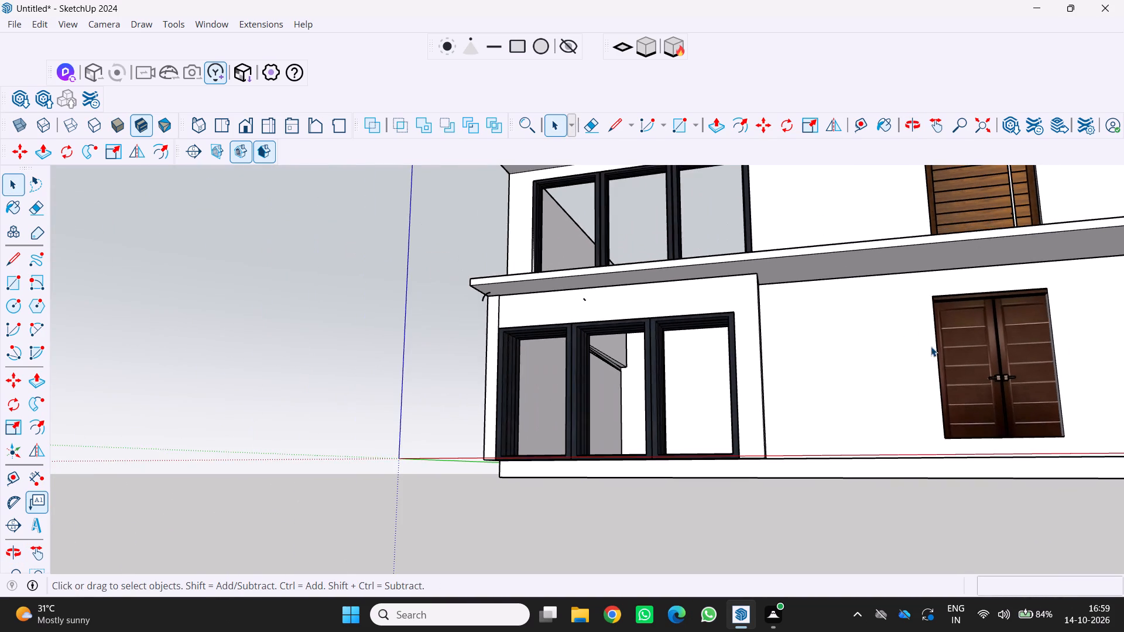
{"action": "middle_click_drag", "start_coordinate": [904, 325], "coordinate": [884, 442]}
{"action": "scroll", "coordinate": [895, 368], "scroll_direction": "down", "scroll_amount": 8}
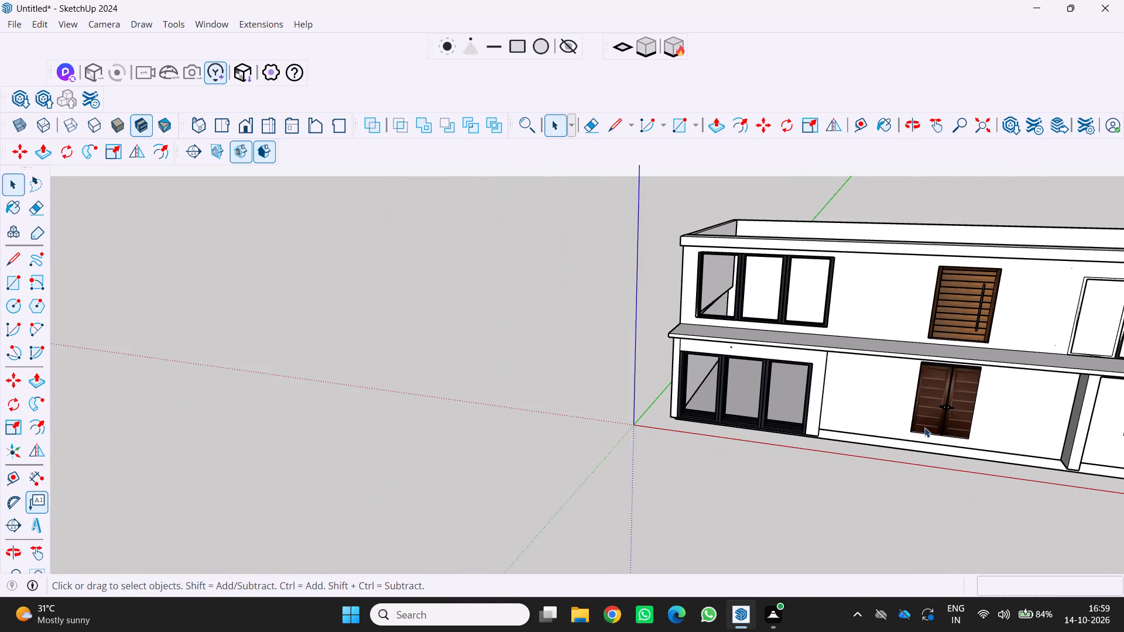
Examine the house's open interior and rear side from above, and its front facade from below and at ground level.
{"action": "middle_click_drag", "start_coordinate": [1064, 280], "coordinate": [543, 408]}
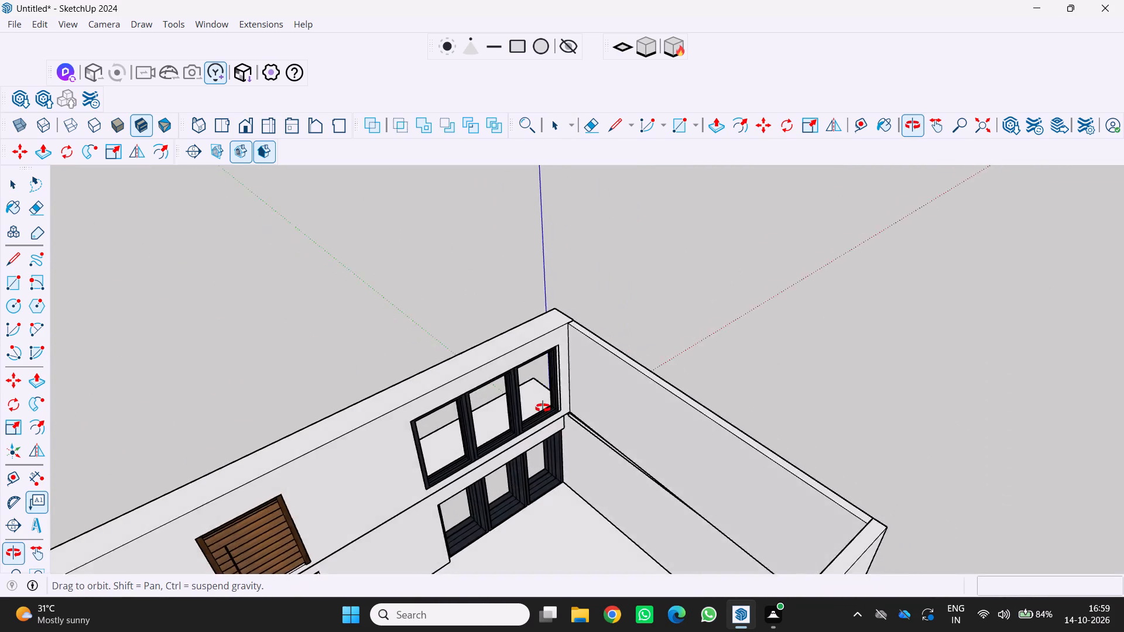
{"action": "middle_click_drag", "start_coordinate": [543, 408], "coordinate": [554, 373]}
{"action": "scroll", "coordinate": [567, 387], "scroll_direction": "down", "scroll_amount": 7}
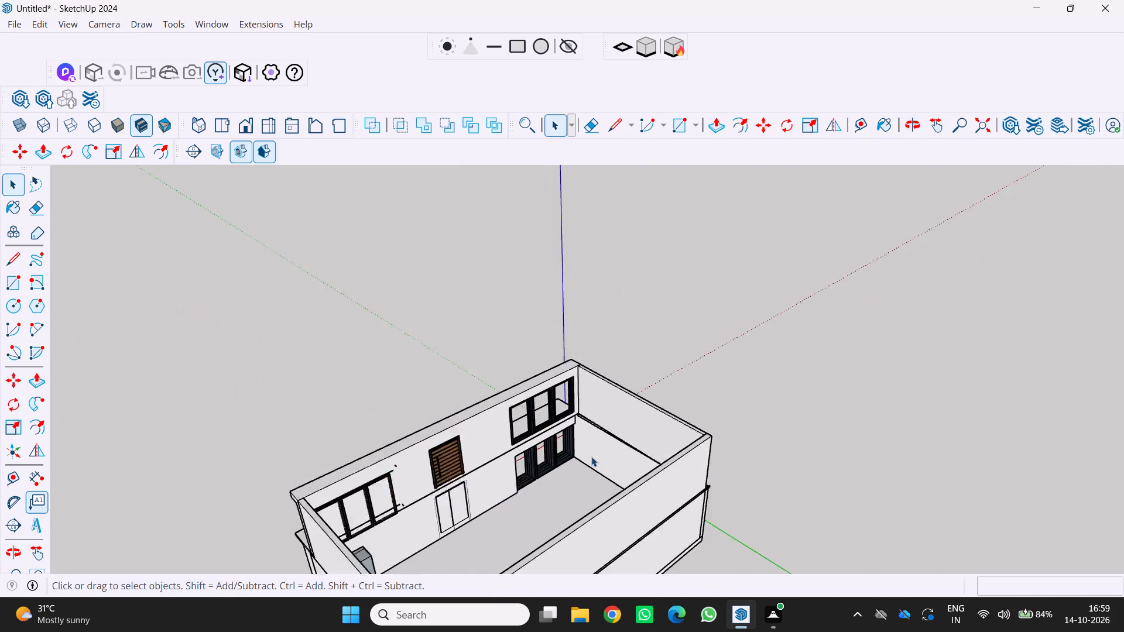
{"action": "scroll", "coordinate": [591, 456], "scroll_direction": "down", "scroll_amount": 2}
{"action": "middle_click_drag", "start_coordinate": [575, 470], "coordinate": [641, 441]}
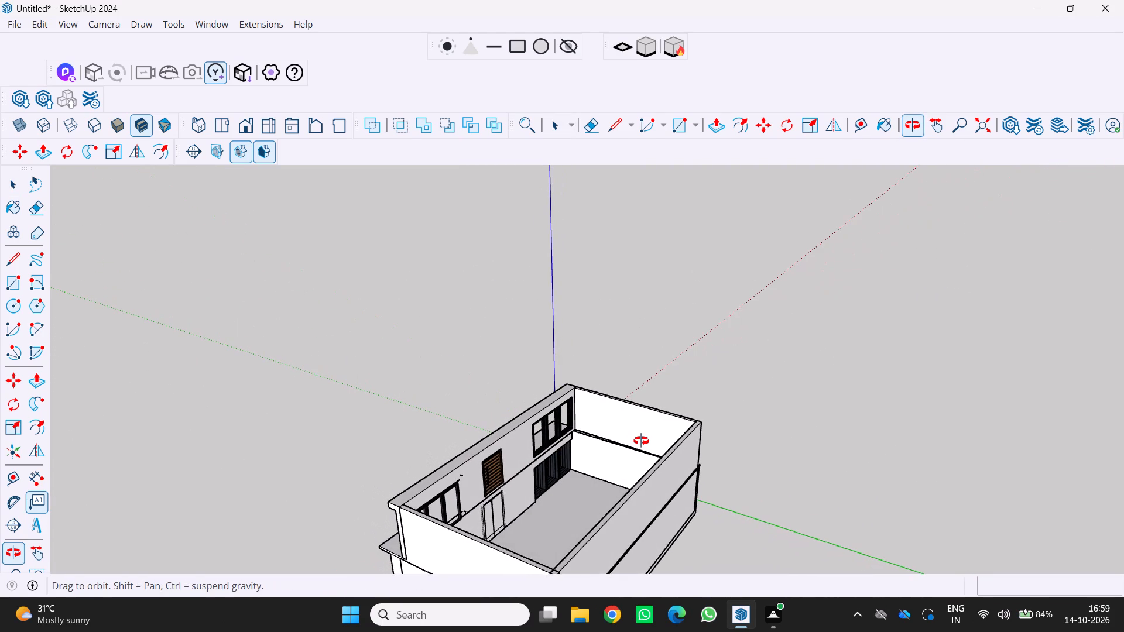
{"action": "middle_click_drag", "start_coordinate": [641, 441], "coordinate": [967, 360]}
{"action": "middle_click_drag", "start_coordinate": [847, 543], "coordinate": [994, 451]}
{"action": "middle_click_drag", "start_coordinate": [866, 532], "coordinate": [980, 504]}
{"action": "scroll", "coordinate": [650, 503], "scroll_direction": "down", "scroll_amount": 3}
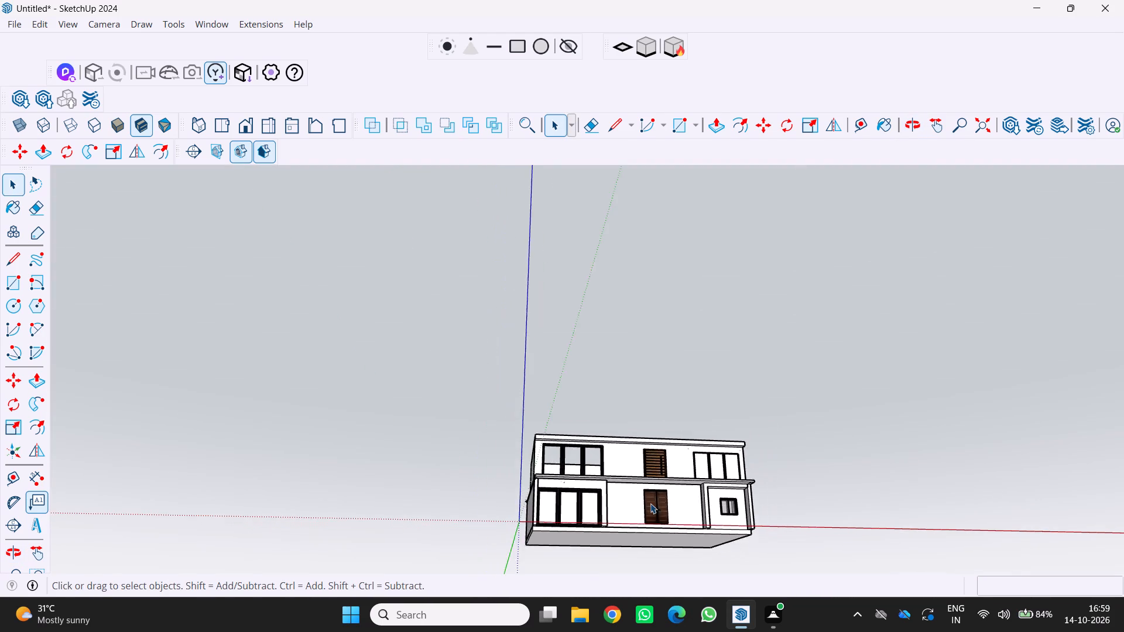
{"action": "scroll", "coordinate": [650, 503], "scroll_direction": "down", "scroll_amount": 4}
{"action": "middle_click_drag", "start_coordinate": [834, 542], "coordinate": [659, 600]}
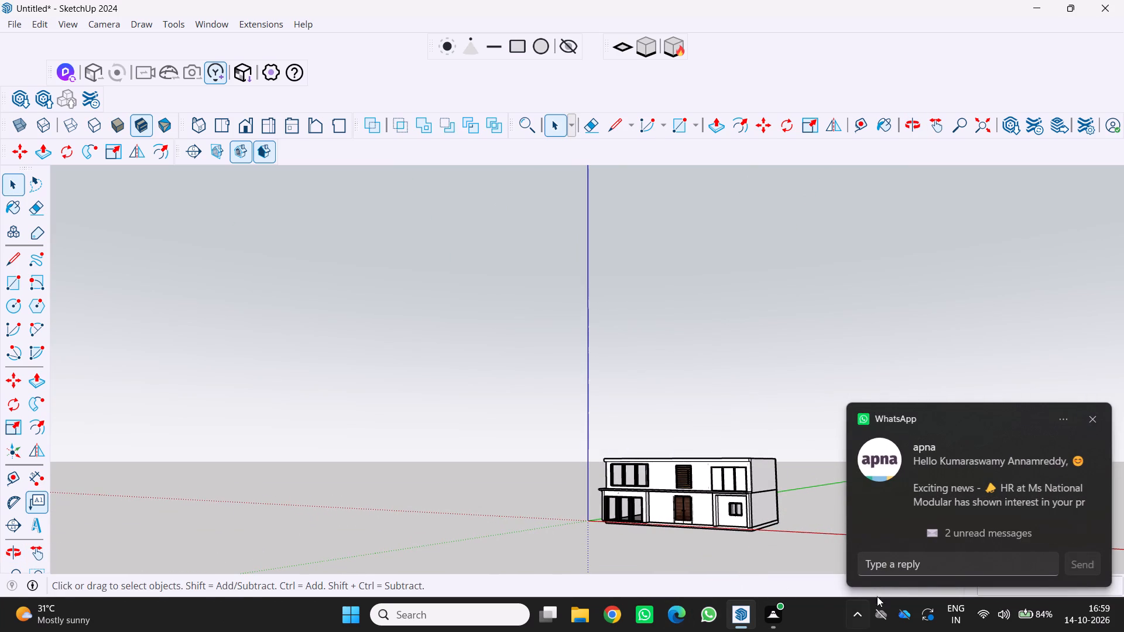
Send the reply "iu" to the apna message from the WhatsApp notification.
{"action": "left_click", "coordinate": [899, 564]}
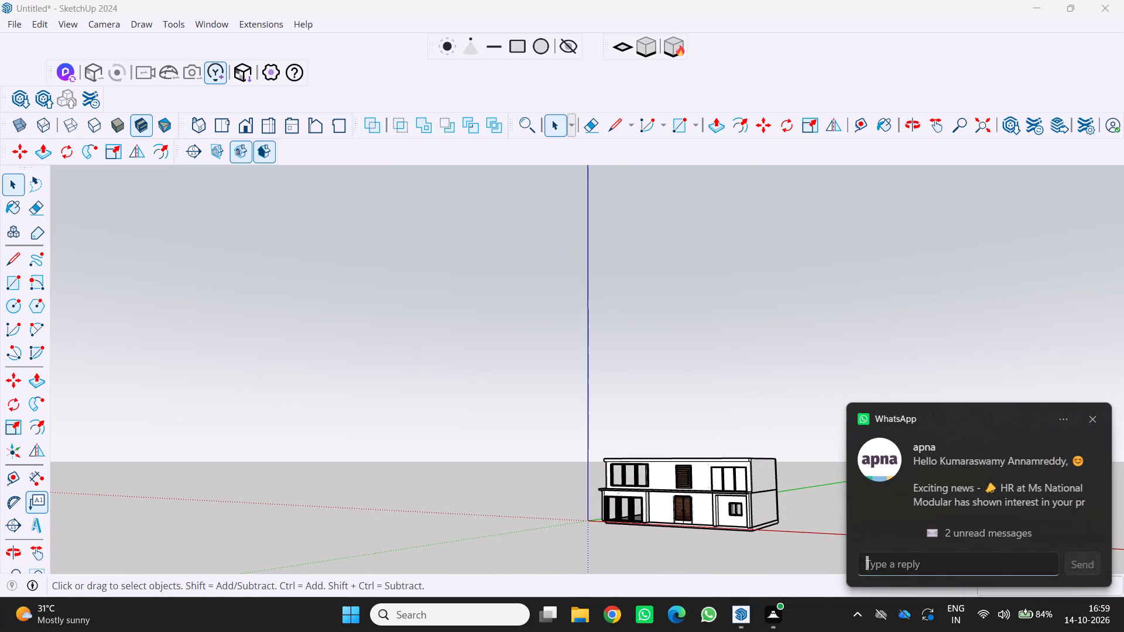
{"action": "type", "text": "iu"}
{"action": "left_click", "coordinate": [1095, 568]}
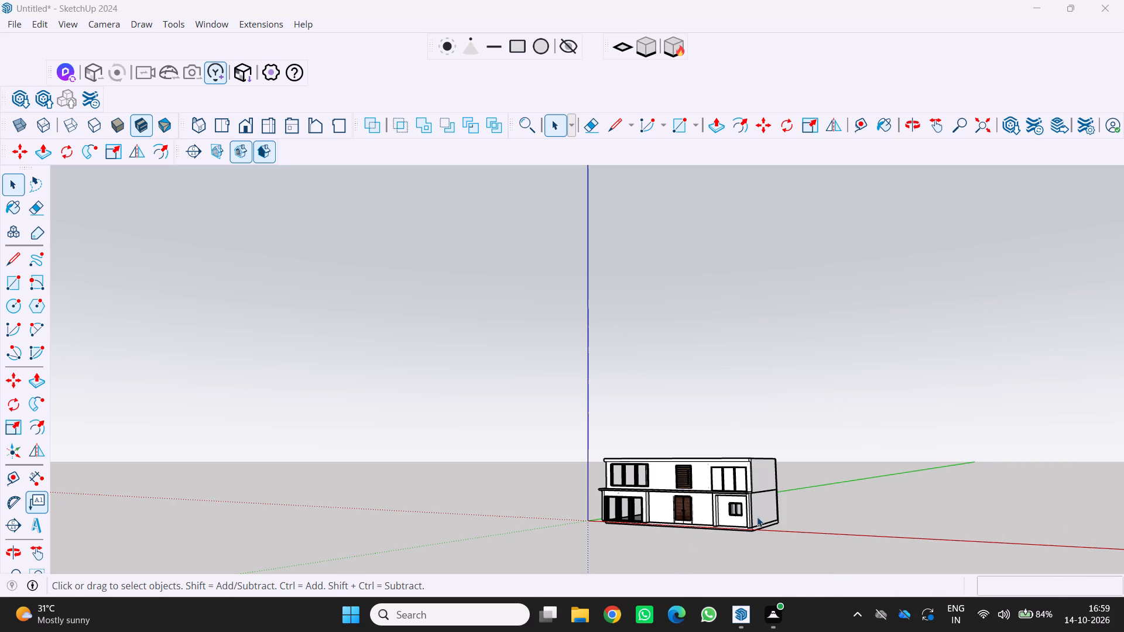
Examine the complete front facade in SketchUp at eye level and from slightly above the open roof.
{"action": "scroll", "coordinate": [757, 516], "scroll_direction": "up", "scroll_amount": 3}
{"action": "middle_click_drag", "start_coordinate": [834, 545], "coordinate": [906, 549]}
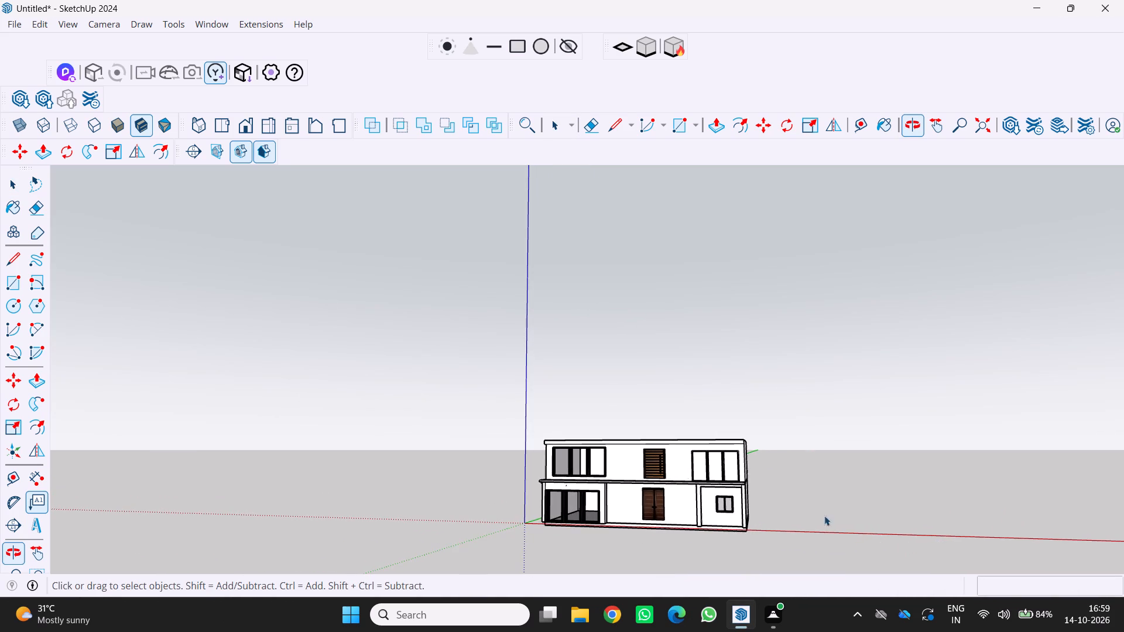
{"action": "scroll", "coordinate": [636, 451], "scroll_direction": "up", "scroll_amount": 2}
{"action": "scroll", "coordinate": [683, 471], "scroll_direction": "up", "scroll_amount": 3}
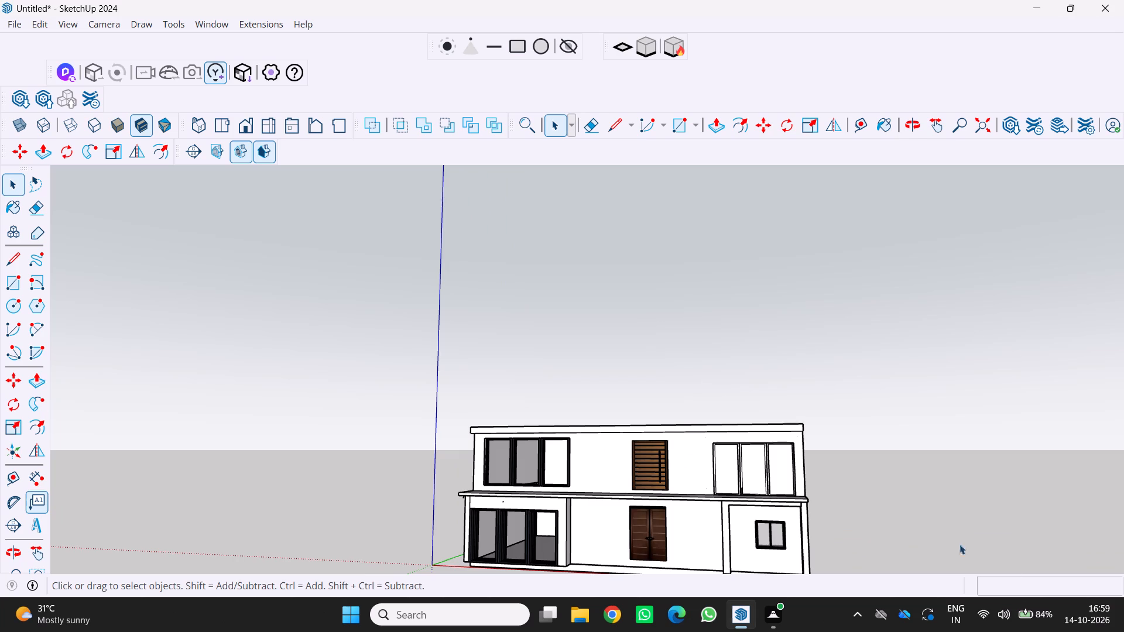
{"action": "scroll", "coordinate": [649, 400], "scroll_direction": "down", "scroll_amount": 4}
{"action": "middle_click_drag", "start_coordinate": [646, 412], "coordinate": [701, 517]}
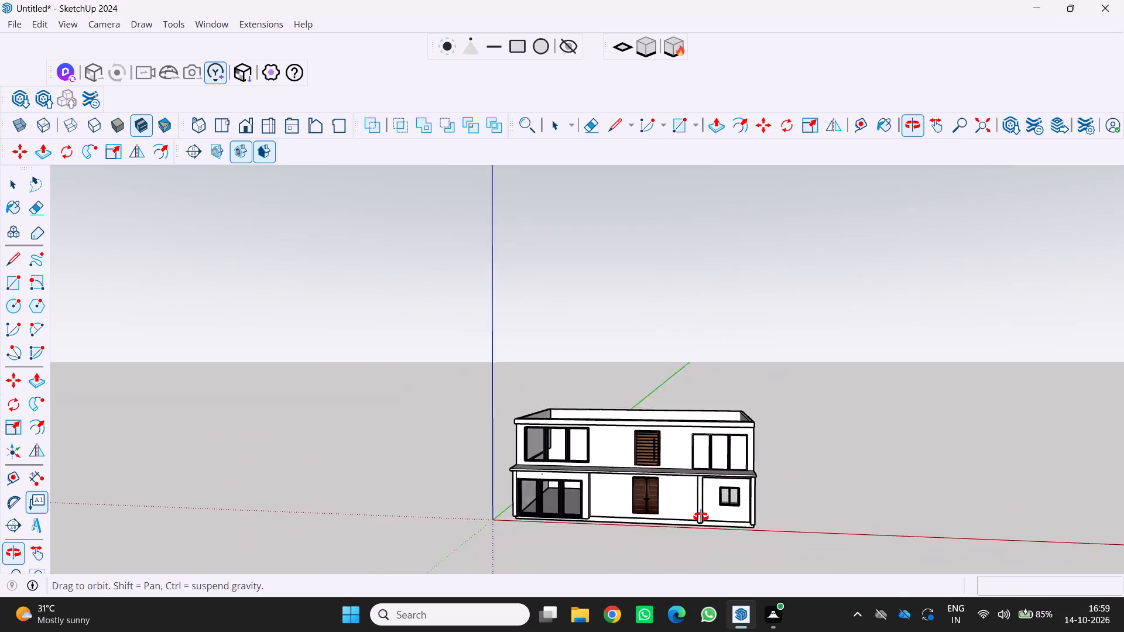
{"action": "middle_click_drag", "start_coordinate": [701, 517], "coordinate": [725, 544]}
{"action": "scroll", "coordinate": [612, 352], "scroll_direction": "down", "scroll_amount": 2}
{"action": "middle_click_drag", "start_coordinate": [610, 350], "coordinate": [533, 294]}
{"action": "scroll", "coordinate": [533, 294], "scroll_direction": "down", "scroll_amount": 1}
{"action": "middle_click_drag", "start_coordinate": [534, 292], "coordinate": [540, 297]}
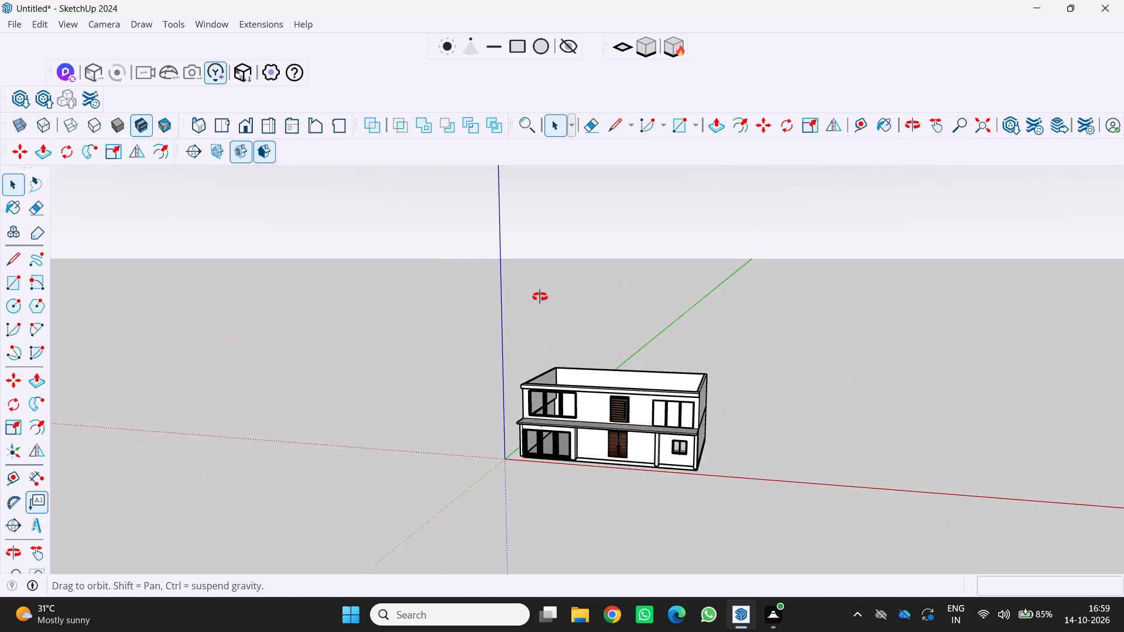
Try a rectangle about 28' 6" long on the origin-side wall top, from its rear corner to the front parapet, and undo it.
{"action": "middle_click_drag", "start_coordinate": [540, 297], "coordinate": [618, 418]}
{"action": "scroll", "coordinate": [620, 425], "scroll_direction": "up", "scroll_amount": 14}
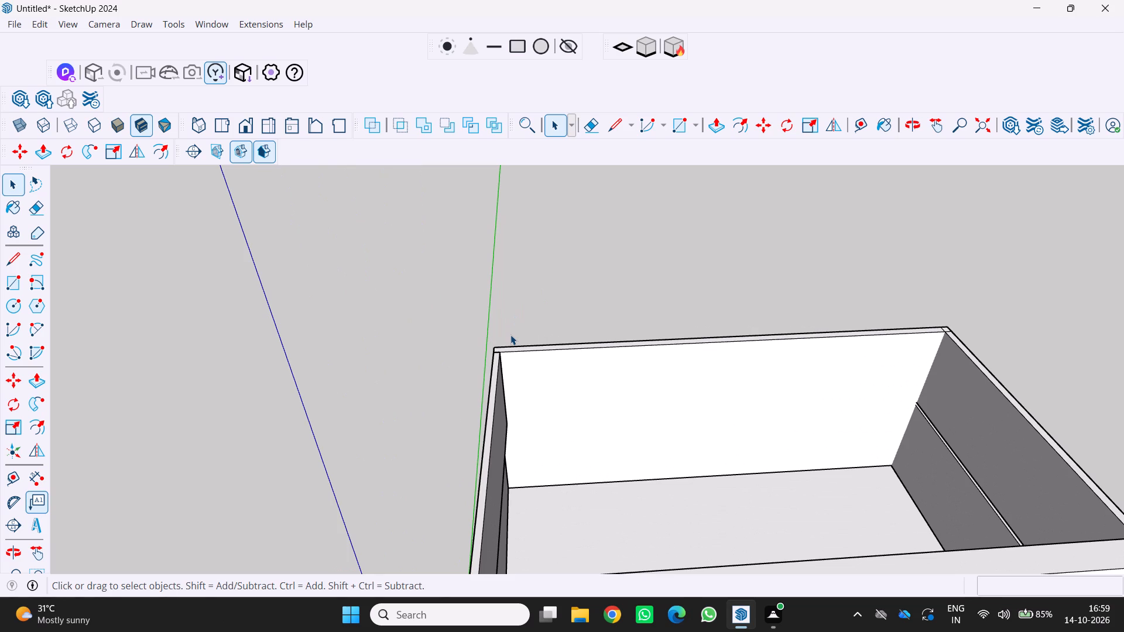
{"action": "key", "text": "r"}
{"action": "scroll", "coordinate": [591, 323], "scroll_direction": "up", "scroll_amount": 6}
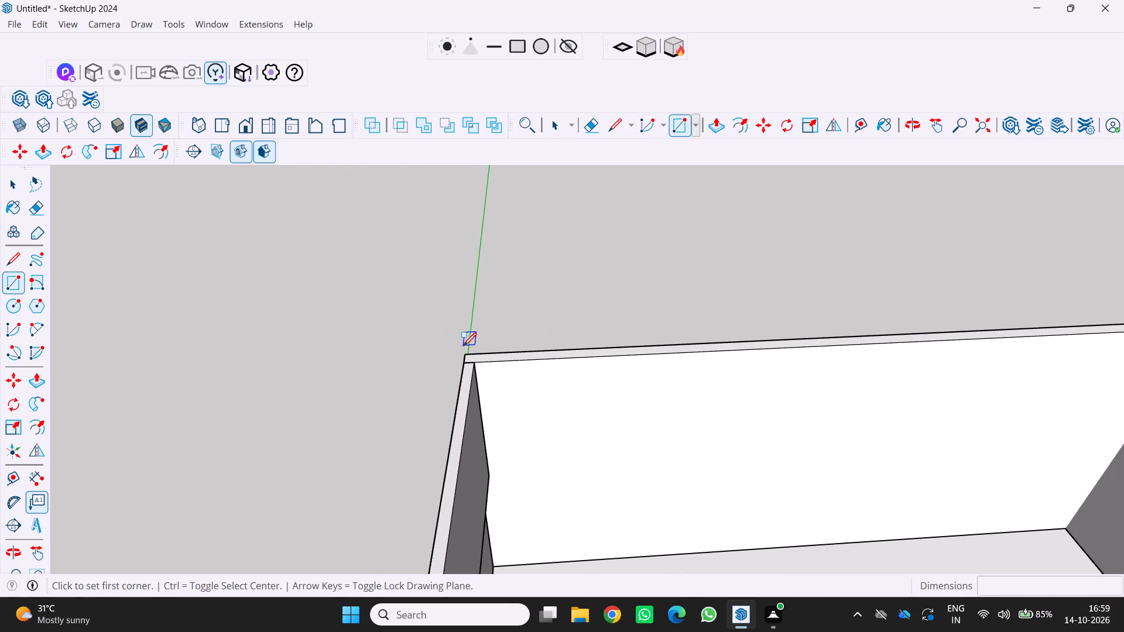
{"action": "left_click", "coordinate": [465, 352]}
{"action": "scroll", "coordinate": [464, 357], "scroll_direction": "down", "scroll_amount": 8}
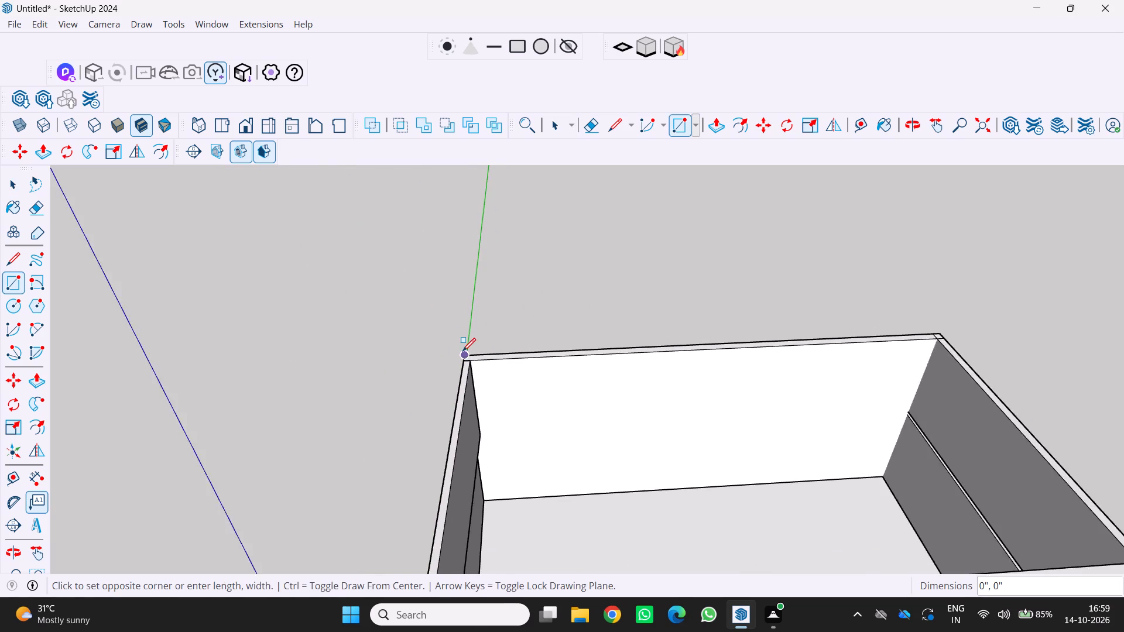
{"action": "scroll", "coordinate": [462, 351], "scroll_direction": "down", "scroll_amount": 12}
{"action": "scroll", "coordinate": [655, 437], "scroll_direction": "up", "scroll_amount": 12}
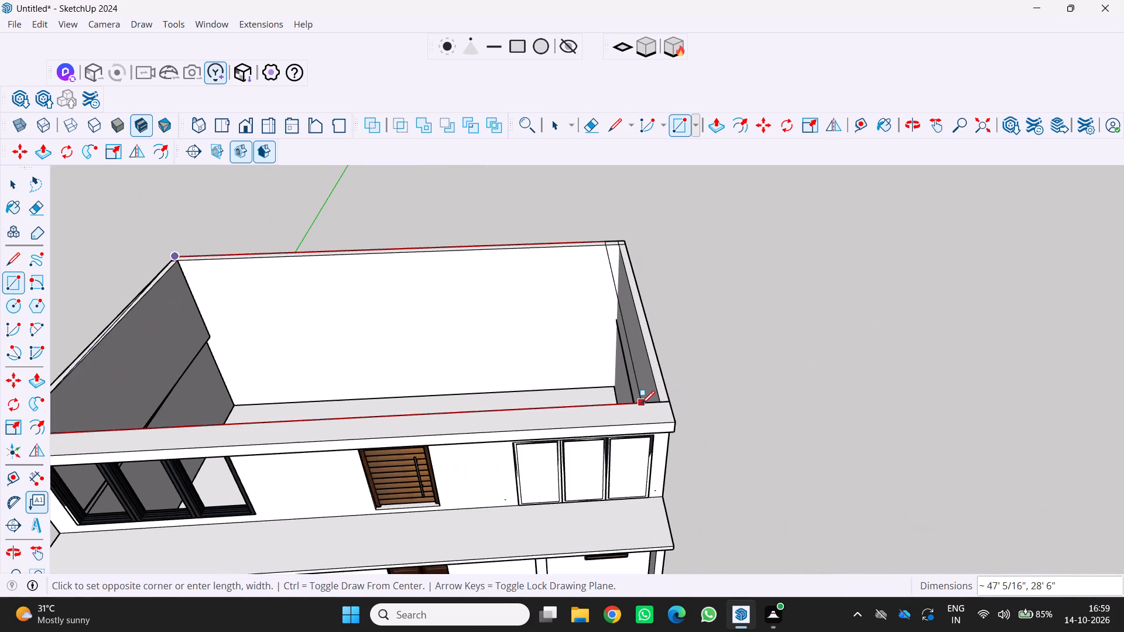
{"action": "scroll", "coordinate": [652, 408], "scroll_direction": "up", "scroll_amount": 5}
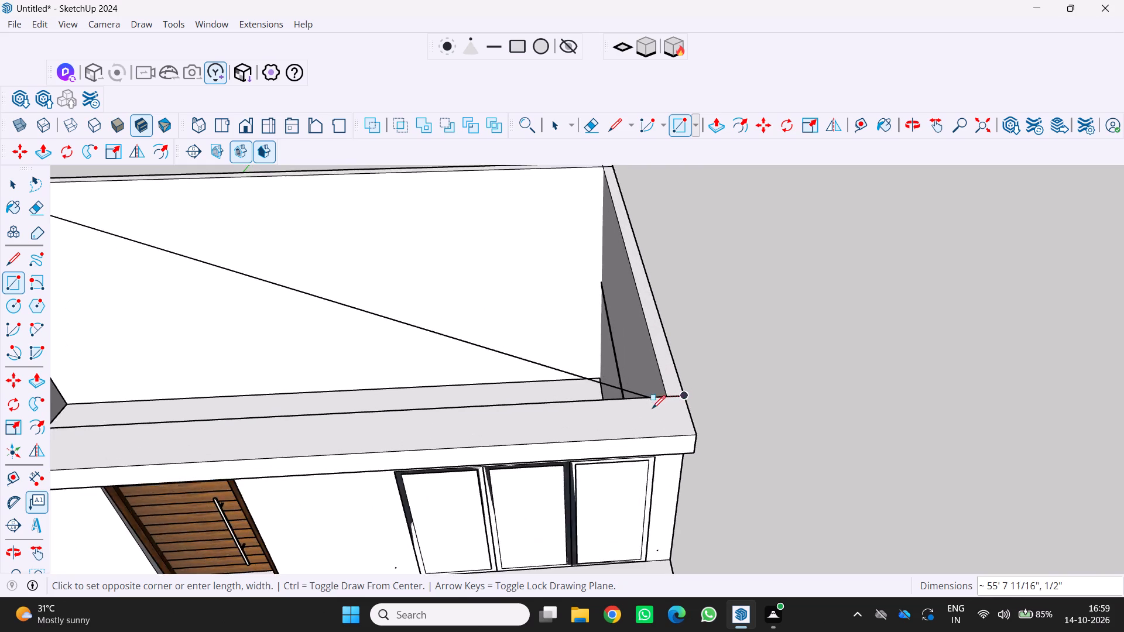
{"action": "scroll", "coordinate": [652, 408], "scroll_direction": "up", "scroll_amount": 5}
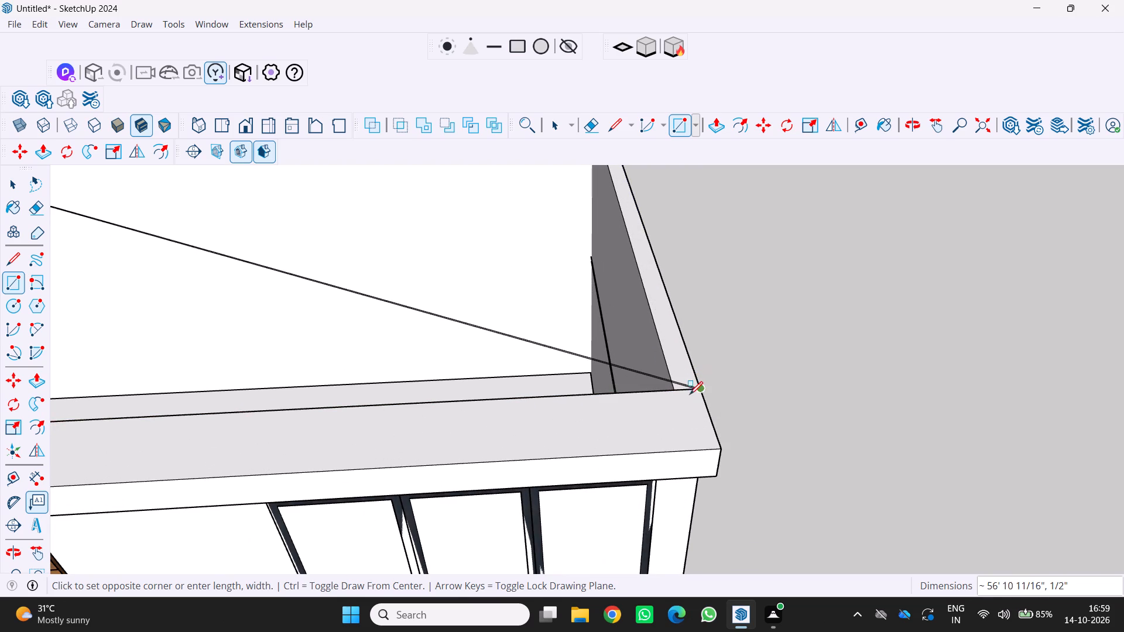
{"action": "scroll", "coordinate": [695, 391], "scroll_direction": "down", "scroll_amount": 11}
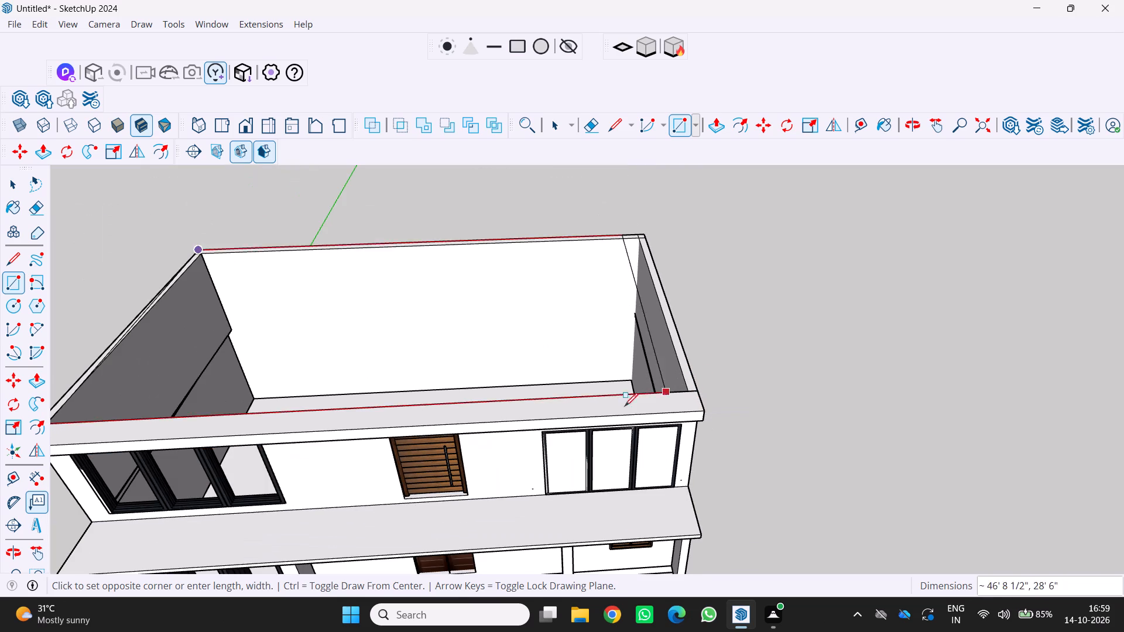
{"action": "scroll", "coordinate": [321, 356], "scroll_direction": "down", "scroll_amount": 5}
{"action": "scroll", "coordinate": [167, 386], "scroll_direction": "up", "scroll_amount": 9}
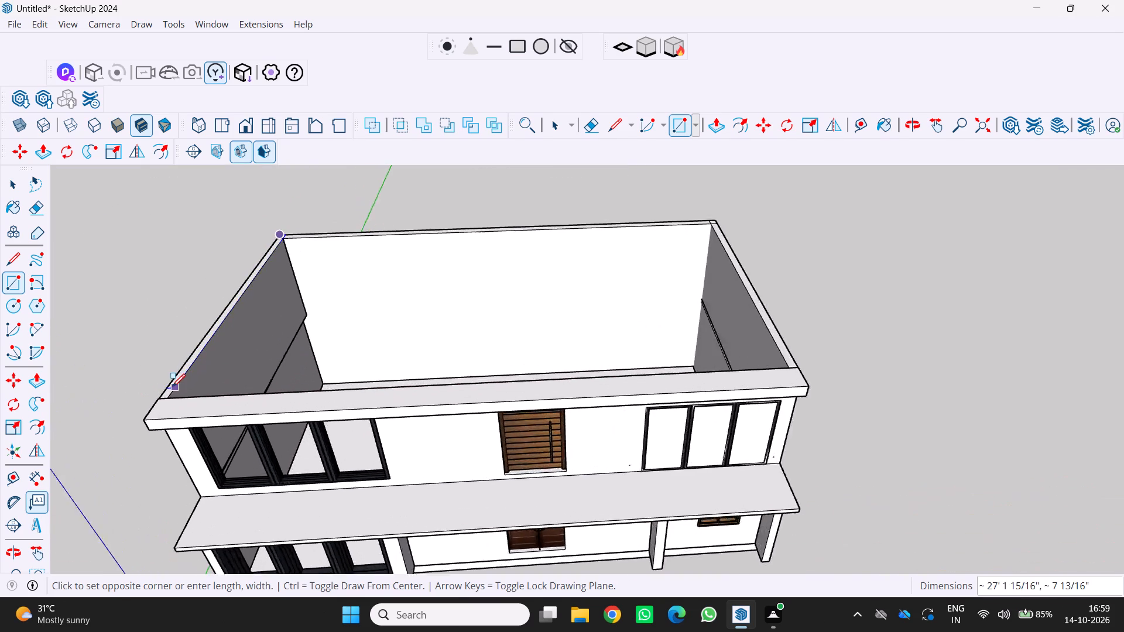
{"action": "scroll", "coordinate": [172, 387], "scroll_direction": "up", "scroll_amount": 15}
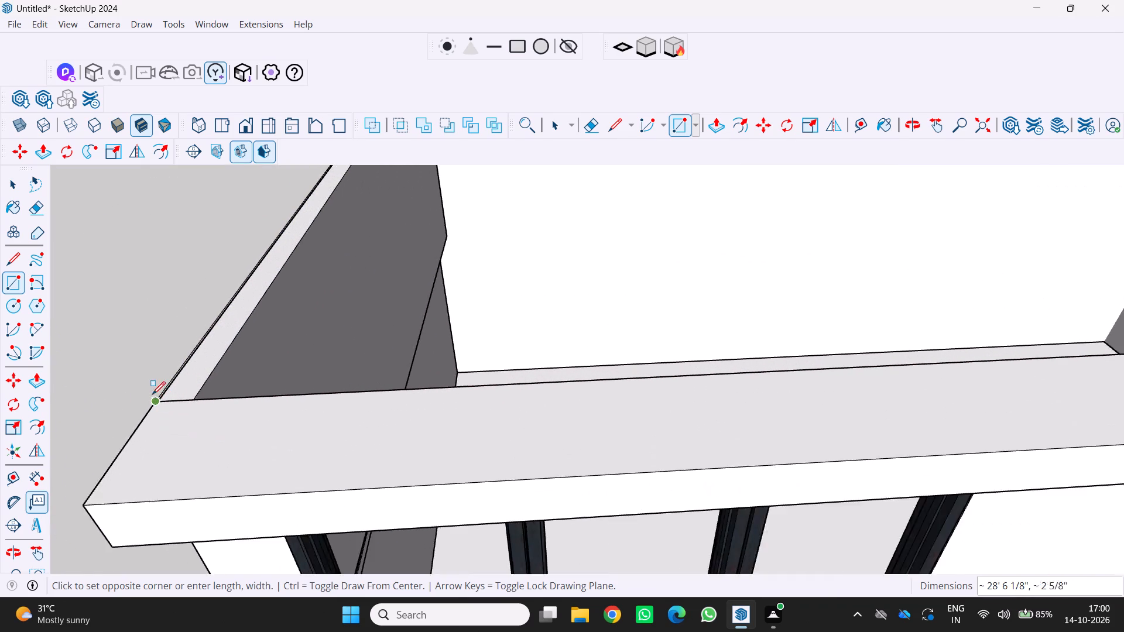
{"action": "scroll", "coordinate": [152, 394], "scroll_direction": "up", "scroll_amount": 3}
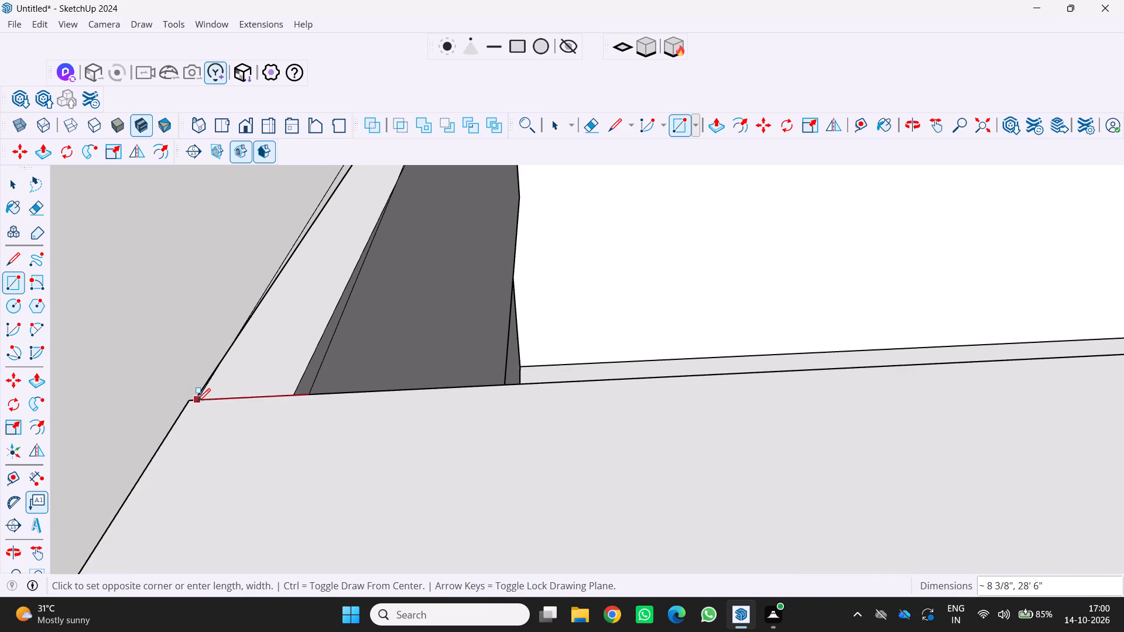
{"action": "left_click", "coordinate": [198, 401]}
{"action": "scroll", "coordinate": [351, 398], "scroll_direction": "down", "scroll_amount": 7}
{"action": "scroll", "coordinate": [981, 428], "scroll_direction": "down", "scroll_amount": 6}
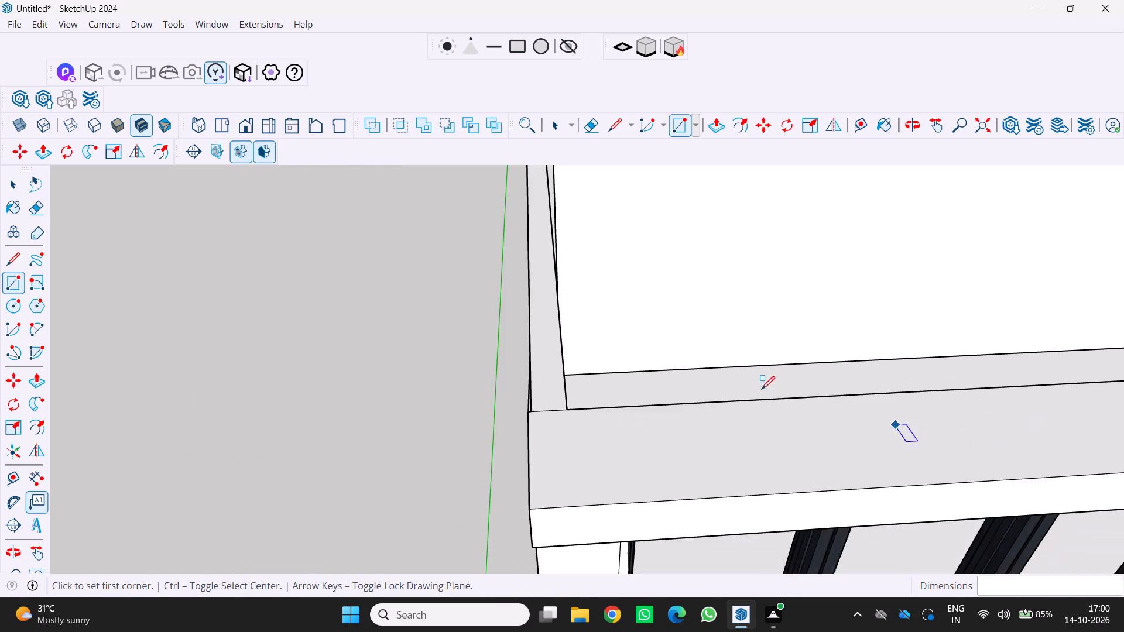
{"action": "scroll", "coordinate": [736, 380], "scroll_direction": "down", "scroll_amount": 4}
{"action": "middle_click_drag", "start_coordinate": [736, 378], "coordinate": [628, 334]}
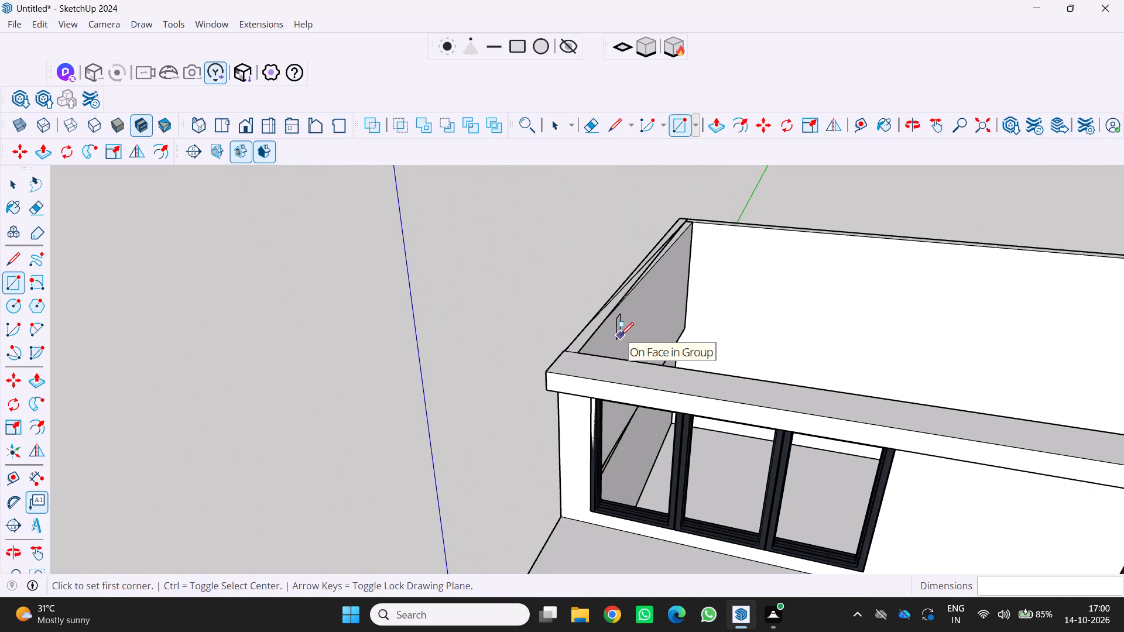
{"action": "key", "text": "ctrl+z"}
Examine the whole house's front openings, canopy and parapet from both oblique sides, from above and near eye level.
{"action": "scroll", "coordinate": [668, 253], "scroll_direction": "down", "scroll_amount": 4}
{"action": "scroll", "coordinate": [963, 402], "scroll_direction": "up", "scroll_amount": 1}
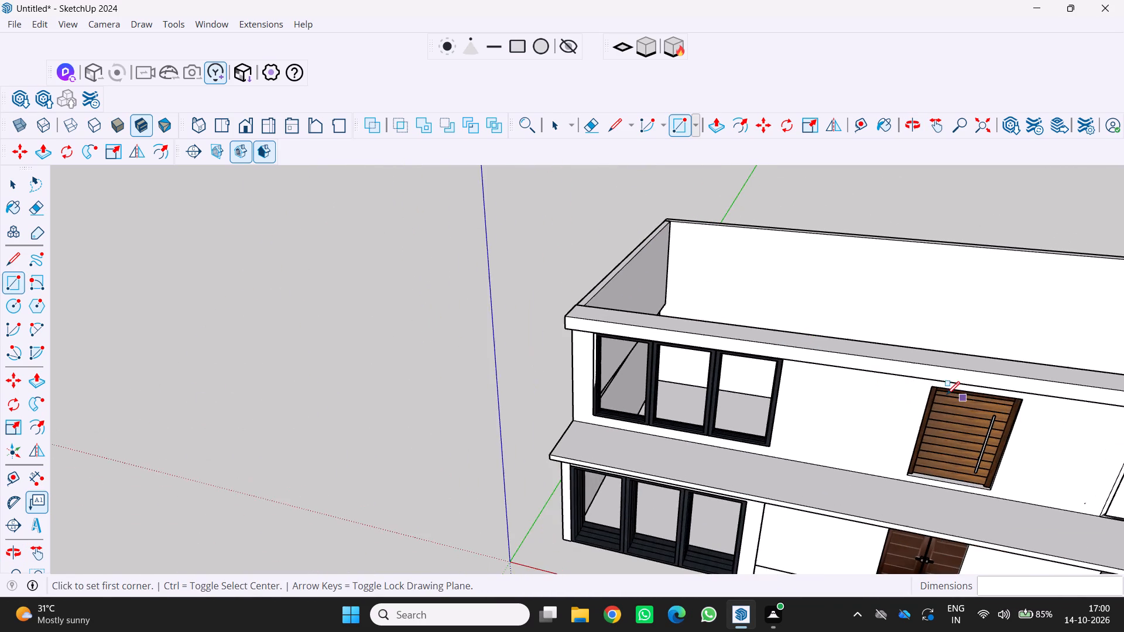
{"action": "scroll", "coordinate": [905, 376], "scroll_direction": "down", "scroll_amount": 2}
{"action": "middle_click_drag", "start_coordinate": [880, 369], "coordinate": [488, 280], "text": "shift"}
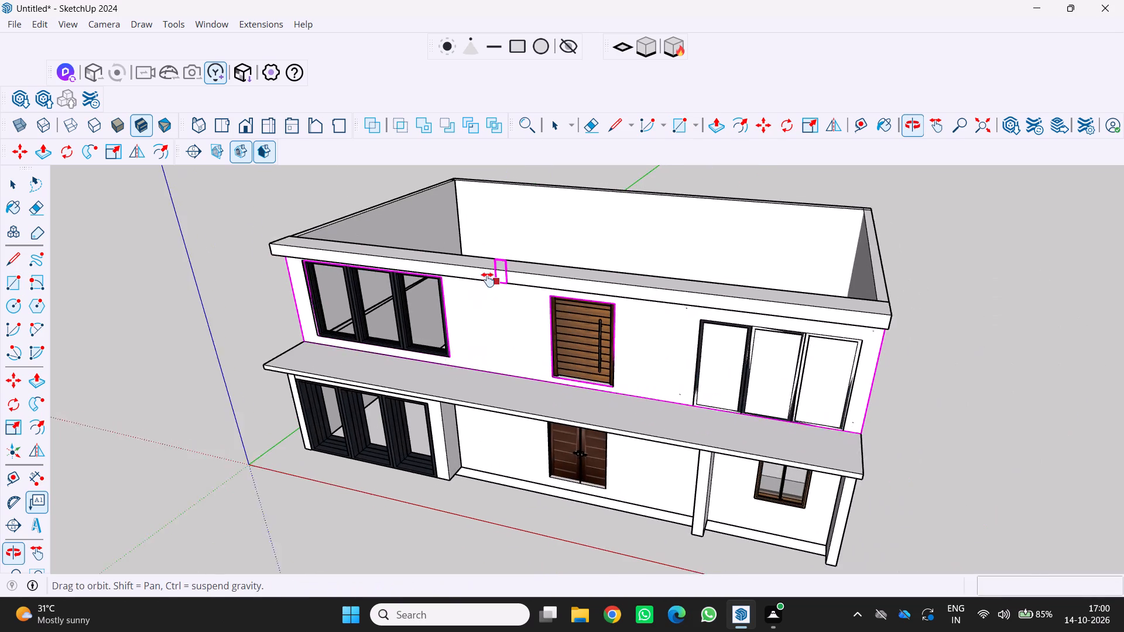
{"action": "middle_click_drag", "start_coordinate": [488, 280], "coordinate": [486, 281], "text": "shift"}
{"action": "middle_click", "coordinate": [486, 281], "text": "shift"}
{"action": "scroll", "coordinate": [486, 283], "scroll_direction": "down", "scroll_amount": 1}
{"action": "middle_click_drag", "start_coordinate": [690, 315], "coordinate": [747, 277]}
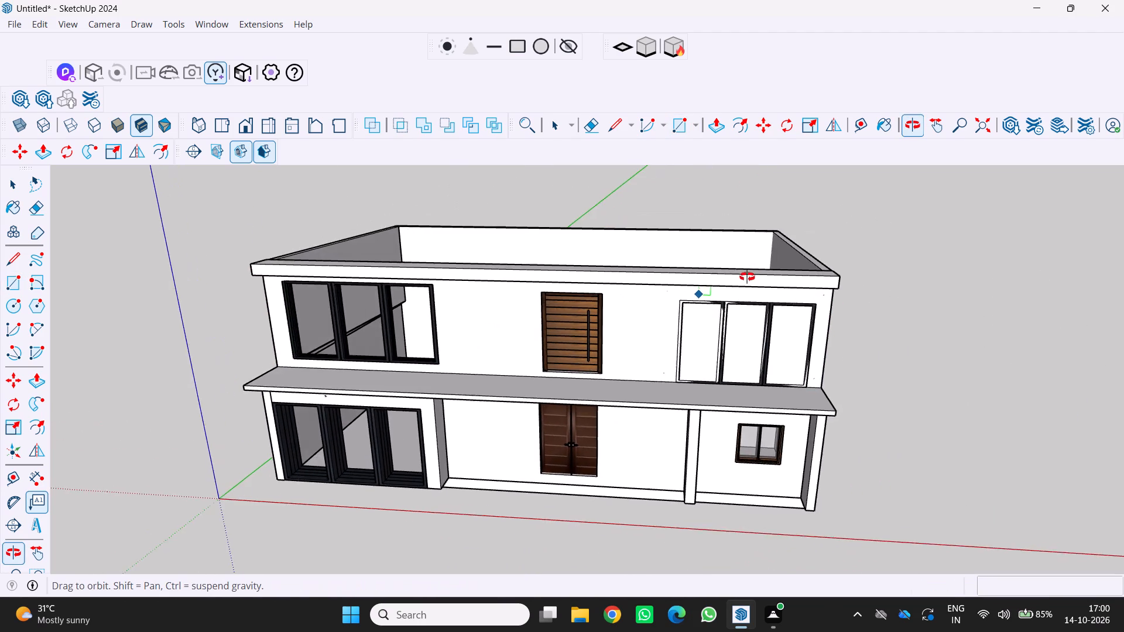
{"action": "middle_click_drag", "start_coordinate": [747, 277], "coordinate": [748, 277]}
{"action": "scroll", "coordinate": [676, 297], "scroll_direction": "down", "scroll_amount": 3}
{"action": "middle_click_drag", "start_coordinate": [676, 297], "coordinate": [525, 276]}
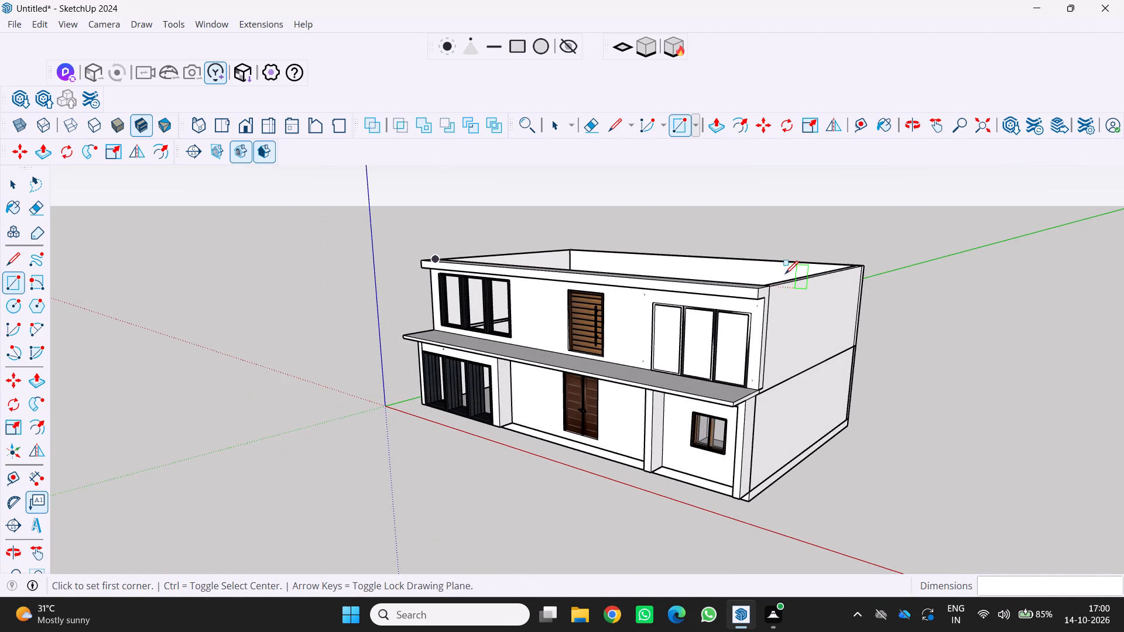
{"action": "scroll", "coordinate": [785, 274], "scroll_direction": "down", "scroll_amount": 2}
{"action": "middle_click_drag", "start_coordinate": [784, 274], "coordinate": [890, 232]}
{"action": "middle_click", "coordinate": [890, 232]}
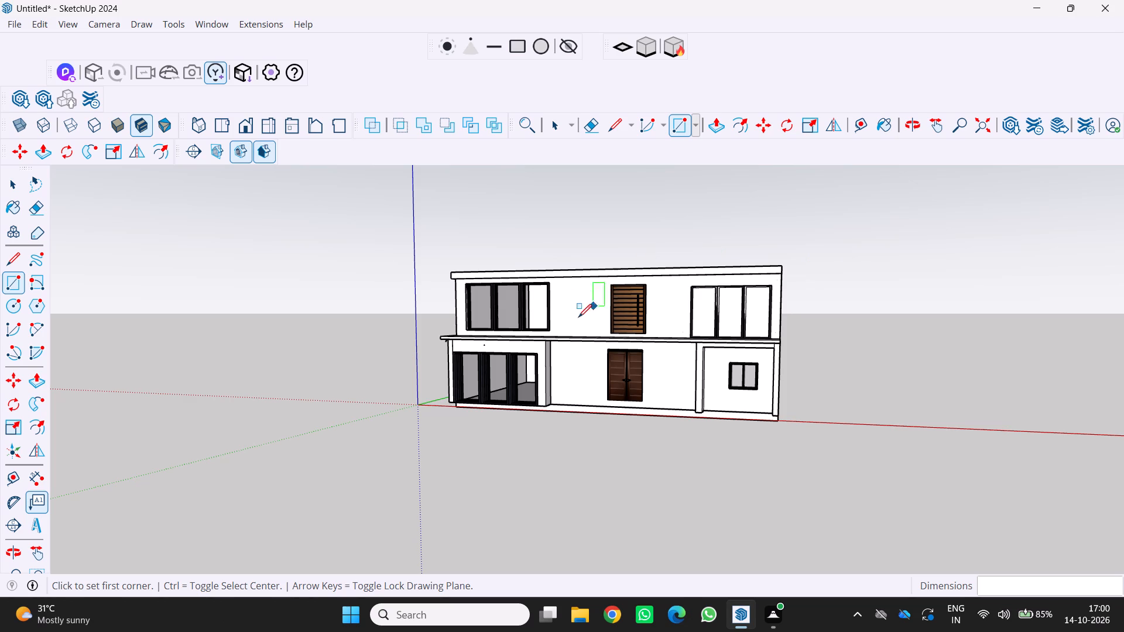
{"action": "scroll", "coordinate": [570, 310], "scroll_direction": "down", "scroll_amount": 3}
{"action": "middle_click_drag", "start_coordinate": [577, 312], "coordinate": [715, 421]}
{"action": "scroll", "coordinate": [584, 356], "scroll_direction": "up", "scroll_amount": 1}
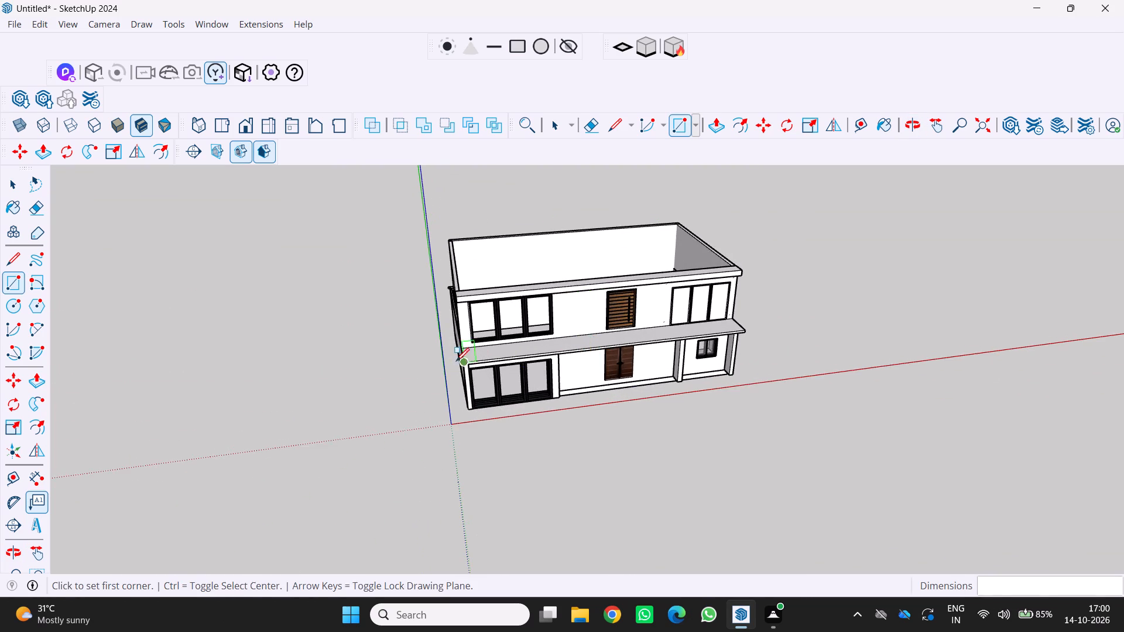
Inspect the origin-side wall and its rear corner at close range, around the slab edge between the two storeys.
{"action": "middle_click_drag", "start_coordinate": [456, 361], "coordinate": [857, 424]}
{"action": "scroll", "coordinate": [857, 424], "scroll_direction": "up", "scroll_amount": 1}
{"action": "scroll", "coordinate": [366, 448], "scroll_direction": "up", "scroll_amount": 3}
{"action": "middle_click_drag", "start_coordinate": [356, 470], "coordinate": [397, 394]}
{"action": "scroll", "coordinate": [390, 403], "scroll_direction": "up", "scroll_amount": 1}
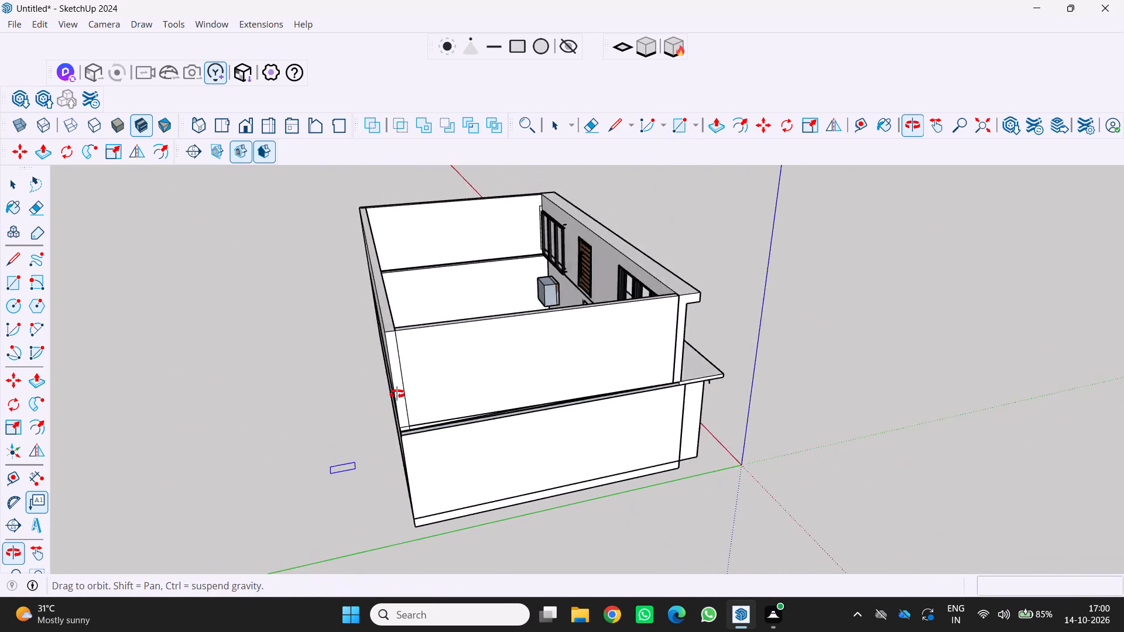
{"action": "middle_click_drag", "start_coordinate": [397, 394], "coordinate": [402, 391]}
{"action": "scroll", "coordinate": [440, 453], "scroll_direction": "up", "scroll_amount": 8}
{"action": "scroll", "coordinate": [419, 396], "scroll_direction": "up", "scroll_amount": 3}
{"action": "scroll", "coordinate": [414, 379], "scroll_direction": "down", "scroll_amount": 4}
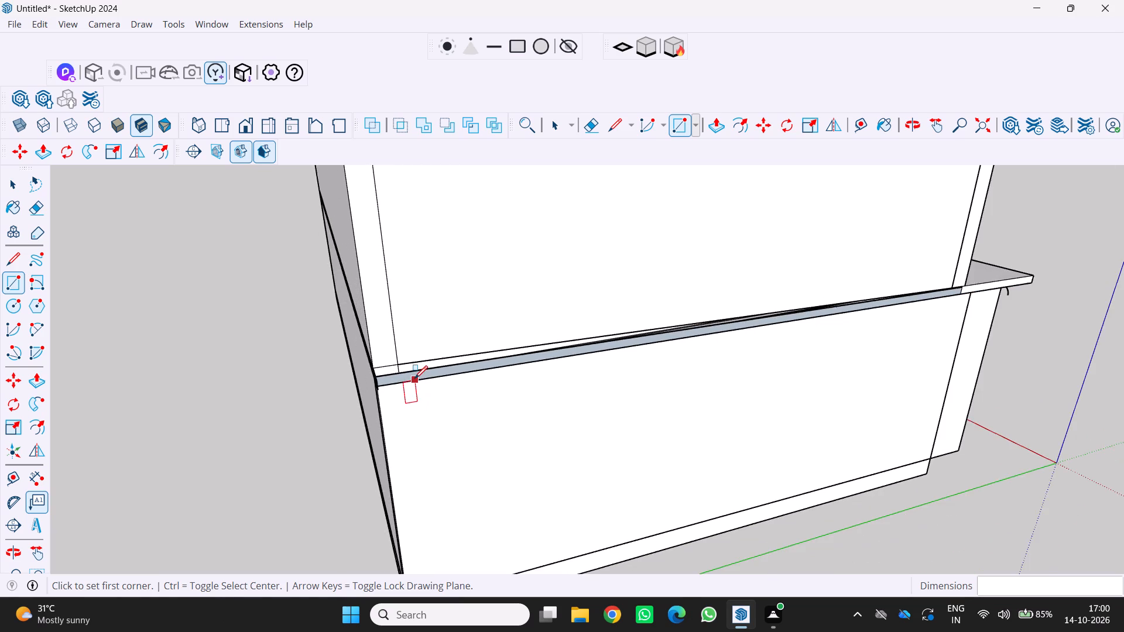
{"action": "middle_click_drag", "start_coordinate": [414, 377], "coordinate": [461, 461]}
{"action": "scroll", "coordinate": [461, 461], "scroll_direction": "down", "scroll_amount": 3}
{"action": "scroll", "coordinate": [462, 486], "scroll_direction": "up", "scroll_amount": 9}
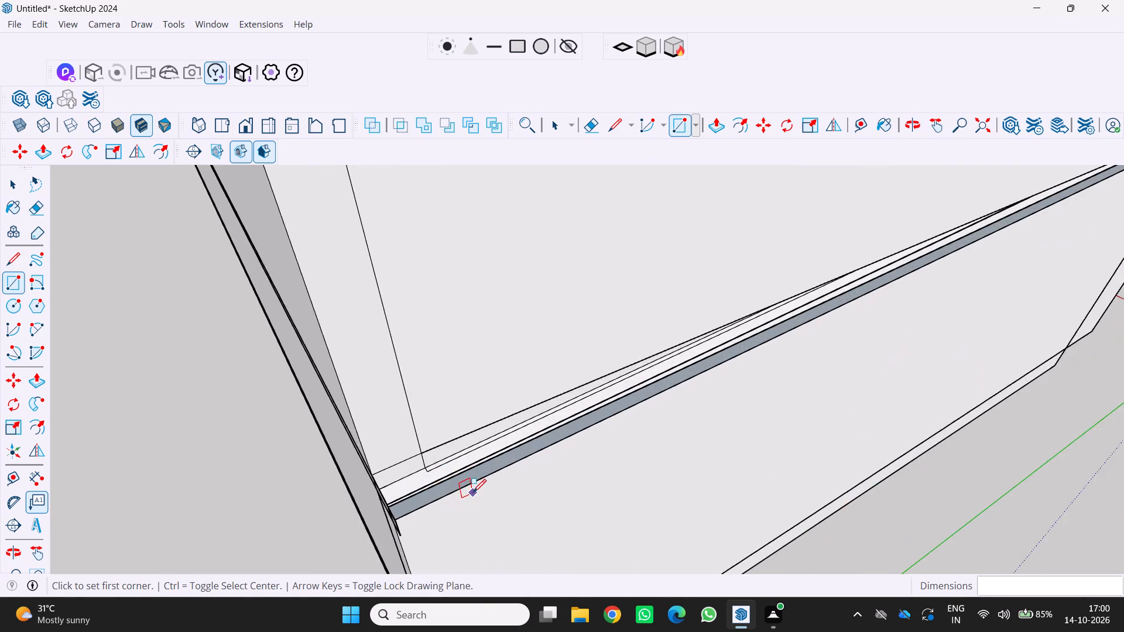
{"action": "scroll", "coordinate": [473, 492], "scroll_direction": "up", "scroll_amount": 7}
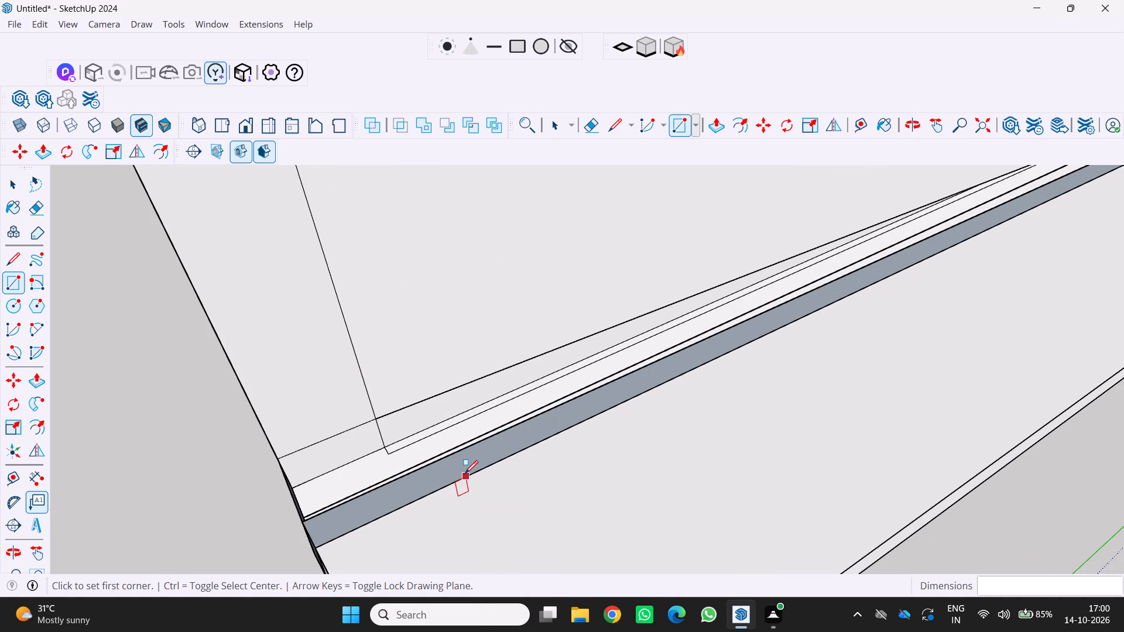
{"action": "scroll", "coordinate": [465, 473], "scroll_direction": "down", "scroll_amount": 12}
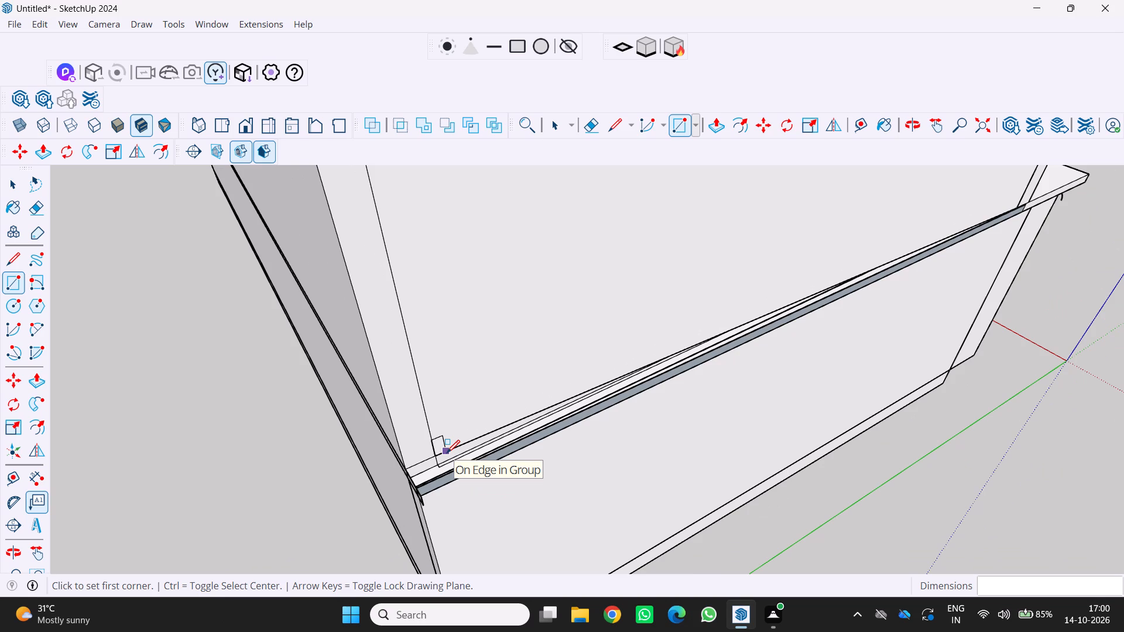
Examine the origin-side wall and the front facade from slightly above.
{"action": "scroll", "coordinate": [457, 430], "scroll_direction": "down", "scroll_amount": 3}
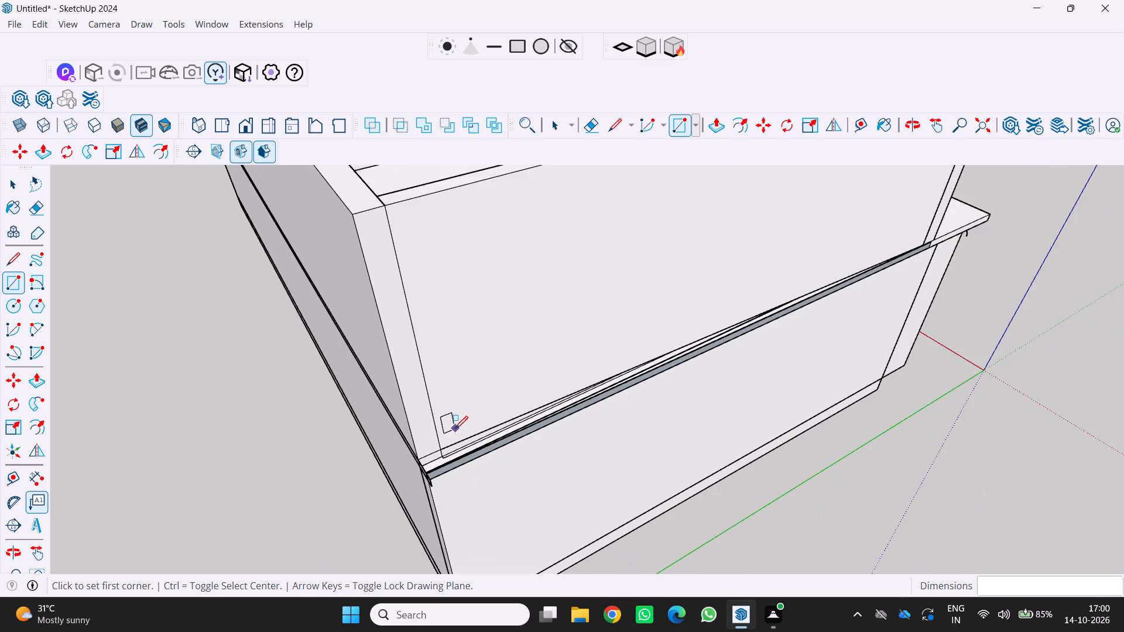
{"action": "scroll", "coordinate": [454, 428], "scroll_direction": "down", "scroll_amount": 7}
{"action": "middle_click_drag", "start_coordinate": [454, 428], "coordinate": [309, 373]}
{"action": "middle_click", "coordinate": [307, 373]}
{"action": "middle_click", "coordinate": [301, 370]}
{"action": "scroll", "coordinate": [293, 369], "scroll_direction": "down", "scroll_amount": 2}
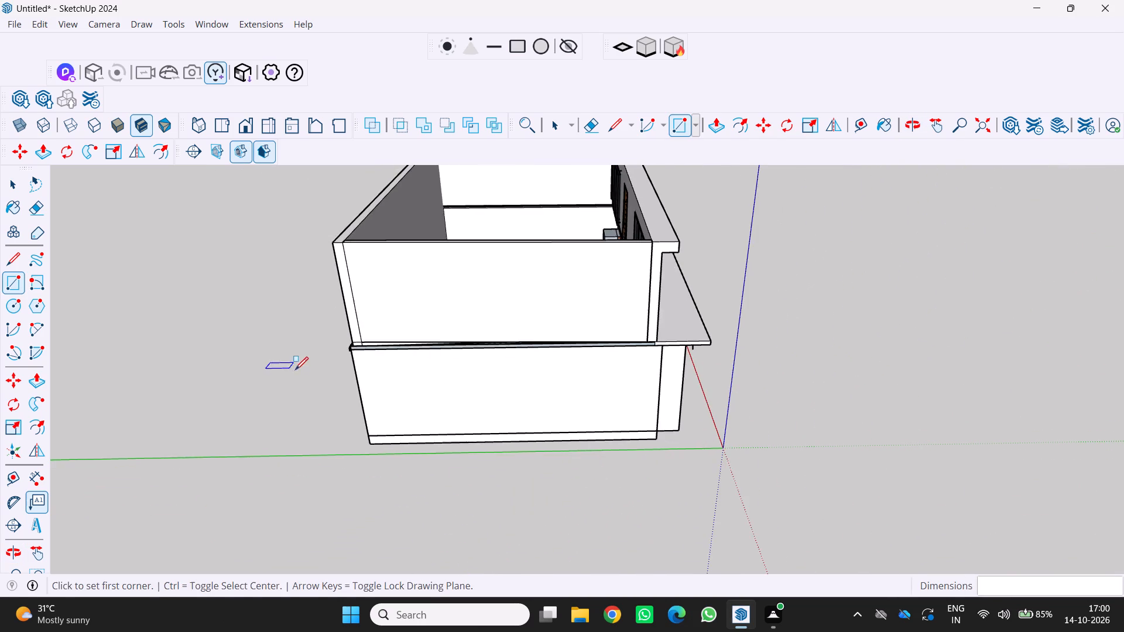
{"action": "middle_click_drag", "start_coordinate": [661, 438], "coordinate": [376, 437]}
{"action": "middle_click_drag", "start_coordinate": [370, 434], "coordinate": [362, 429]}
{"action": "scroll", "coordinate": [468, 380], "scroll_direction": "down", "scroll_amount": 4}
{"action": "middle_click_drag", "start_coordinate": [468, 380], "coordinate": [216, 367]}
{"action": "middle_click", "coordinate": [215, 367]}
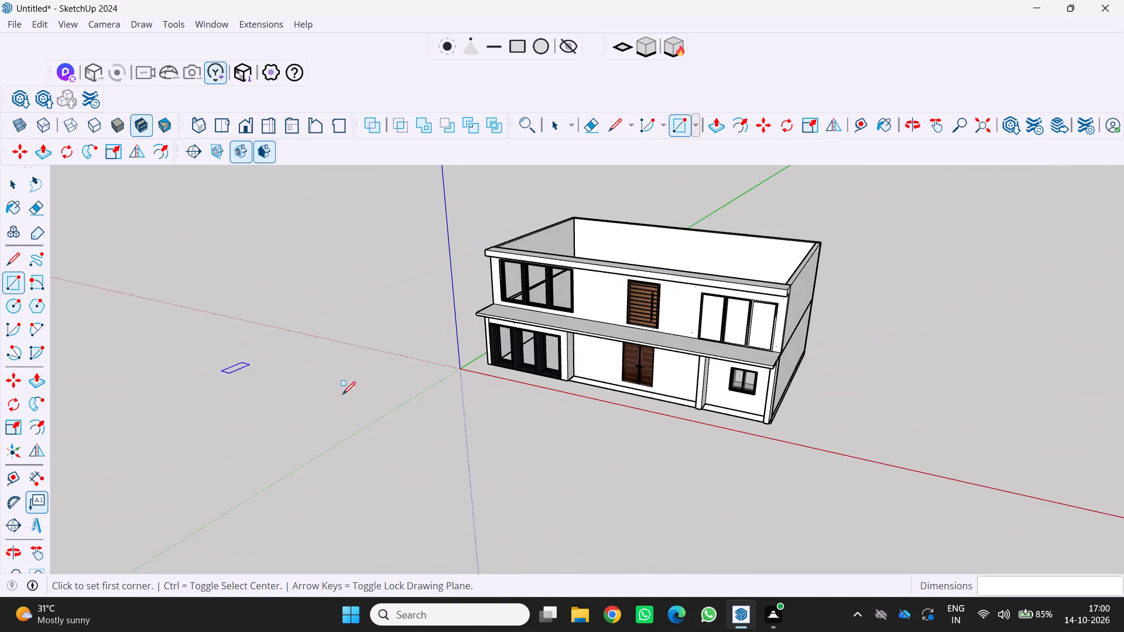
Inspect the side wall farthest from the origin, around its base edge, canopy end and open top.
{"action": "scroll", "coordinate": [777, 495], "scroll_direction": "up", "scroll_amount": 4}
{"action": "scroll", "coordinate": [776, 494], "scroll_direction": "down", "scroll_amount": 1}
{"action": "middle_click_drag", "start_coordinate": [776, 494], "coordinate": [504, 530]}
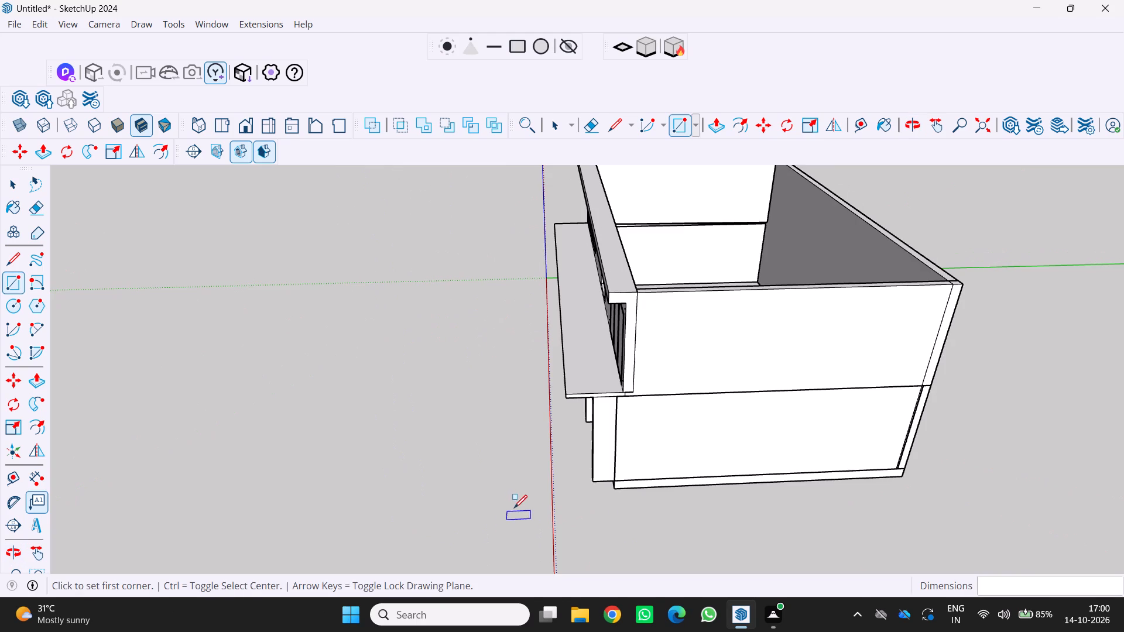
{"action": "scroll", "coordinate": [516, 506], "scroll_direction": "down", "scroll_amount": 6}
{"action": "scroll", "coordinate": [565, 490], "scroll_direction": "up", "scroll_amount": 5}
{"action": "scroll", "coordinate": [695, 500], "scroll_direction": "up", "scroll_amount": 5}
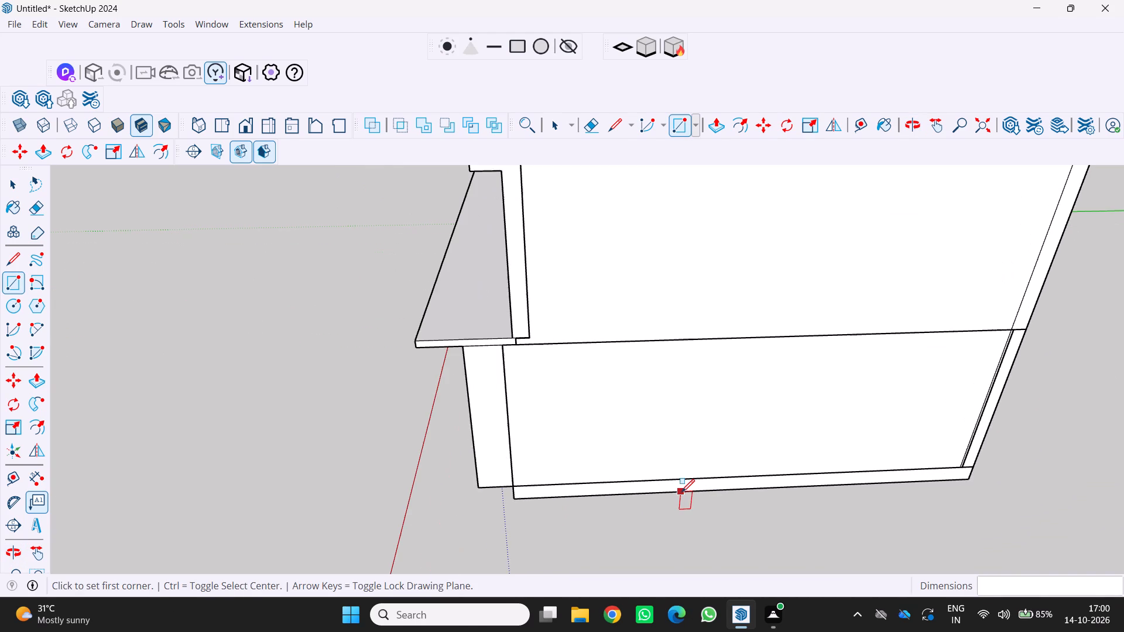
{"action": "scroll", "coordinate": [681, 492], "scroll_direction": "up", "scroll_amount": 4}
{"action": "scroll", "coordinate": [681, 492], "scroll_direction": "down", "scroll_amount": 7}
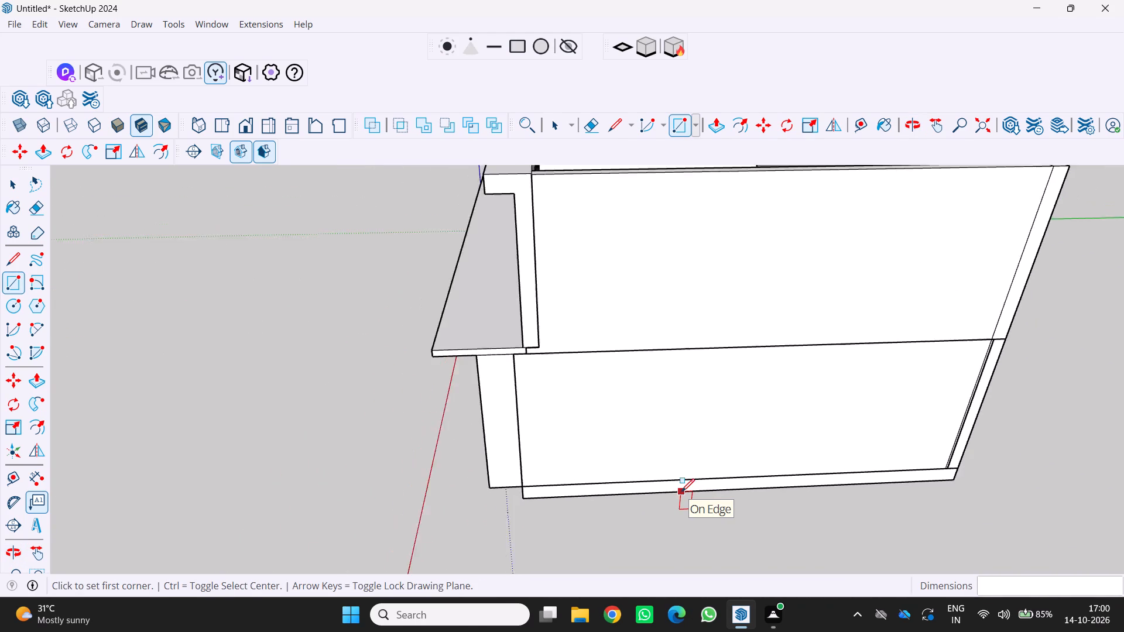
{"action": "scroll", "coordinate": [681, 492], "scroll_direction": "down", "scroll_amount": 7}
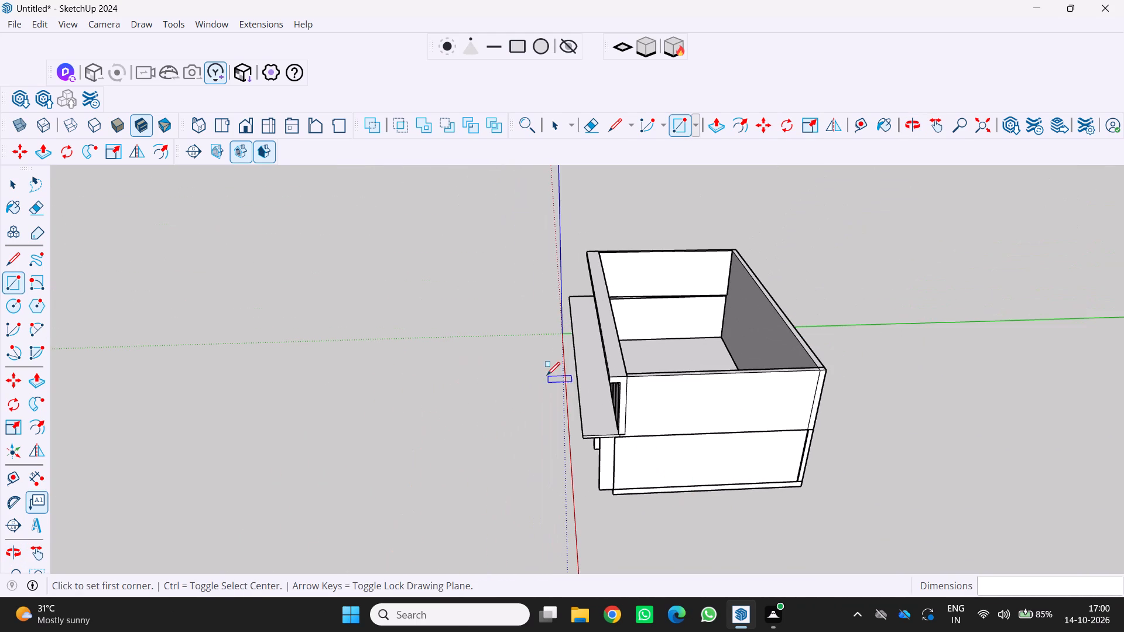
Draw a 49' 3" by 28' 6" rectangle over the open top, from the far-side front corner behind the parapet to the origin-side rear corner.
{"action": "scroll", "coordinate": [622, 382], "scroll_direction": "up", "scroll_amount": 7}
{"action": "middle_click_drag", "start_coordinate": [611, 394], "coordinate": [454, 437]}
{"action": "scroll", "coordinate": [435, 408], "scroll_direction": "up", "scroll_amount": 2}
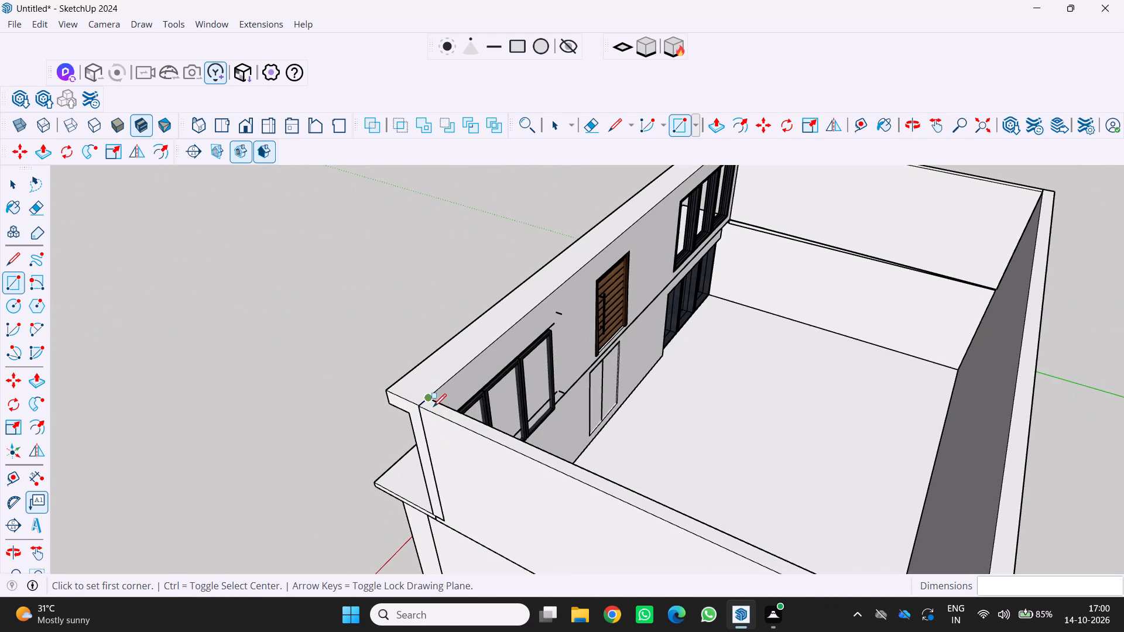
{"action": "left_click", "coordinate": [424, 402]}
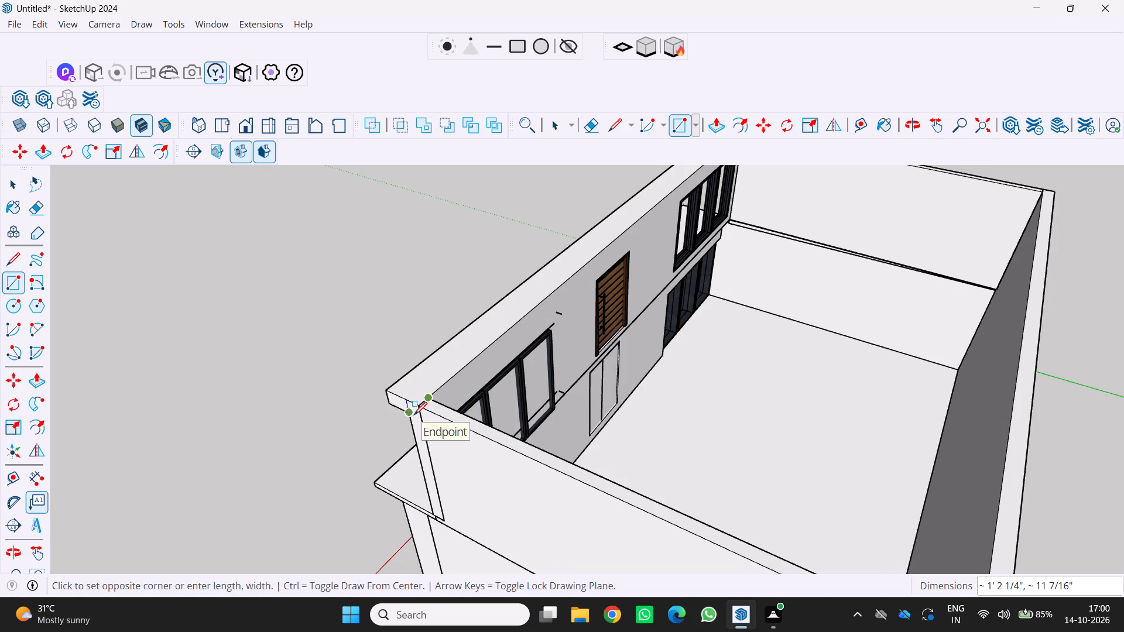
{"action": "key", "text": "Escape"}
{"action": "key", "text": "r"}
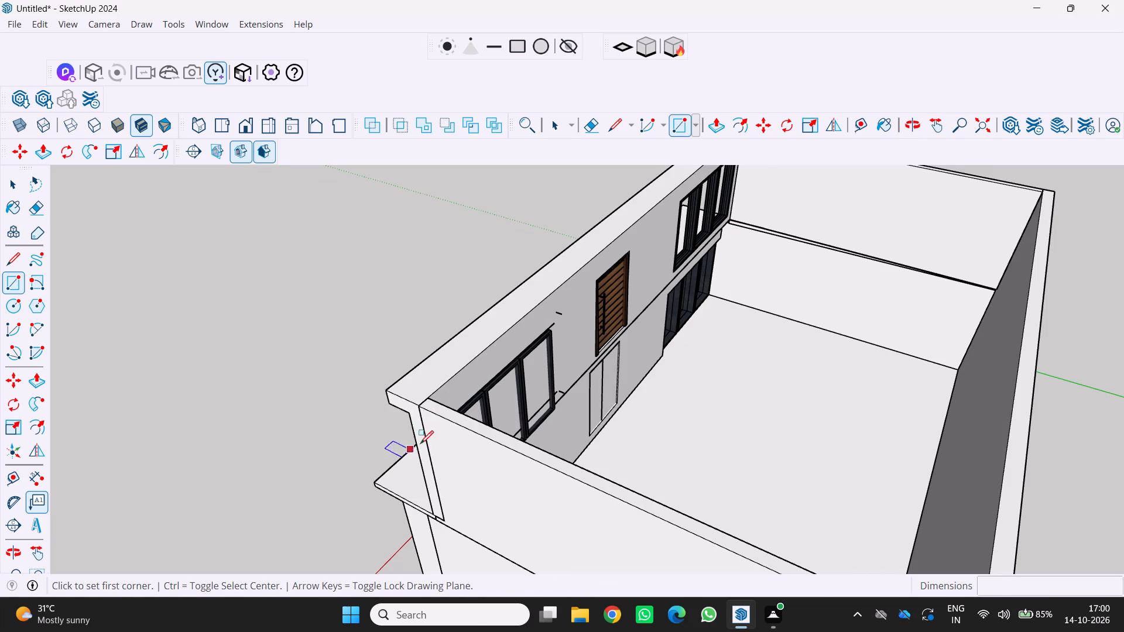
{"action": "left_click", "coordinate": [422, 406]}
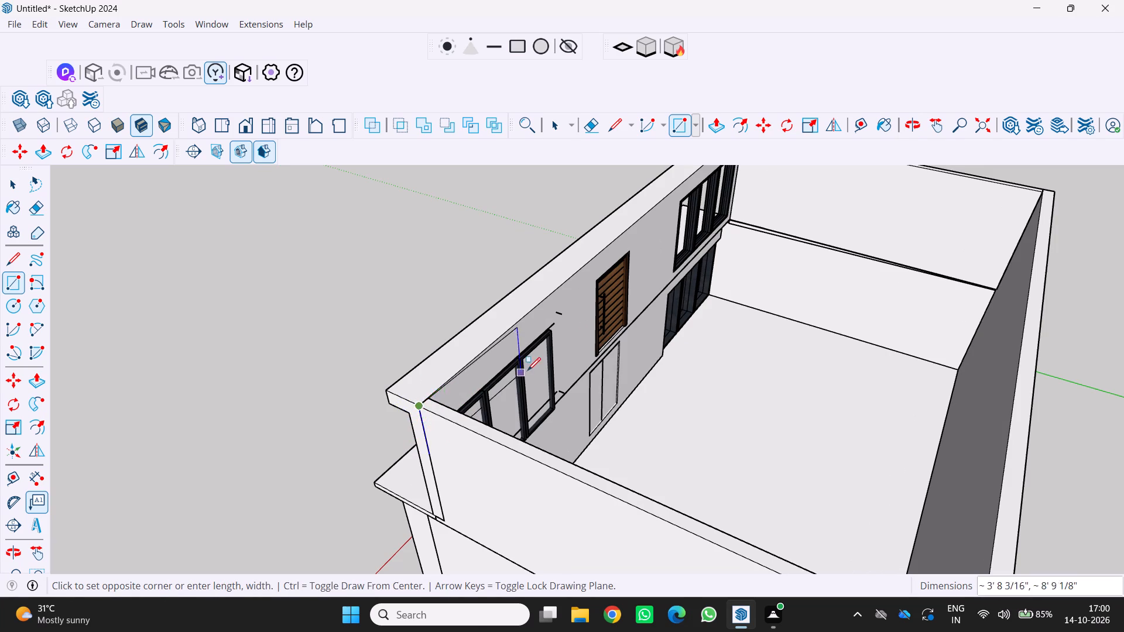
{"action": "scroll", "coordinate": [527, 370], "scroll_direction": "down", "scroll_amount": 5}
{"action": "scroll", "coordinate": [887, 346], "scroll_direction": "up", "scroll_amount": 2}
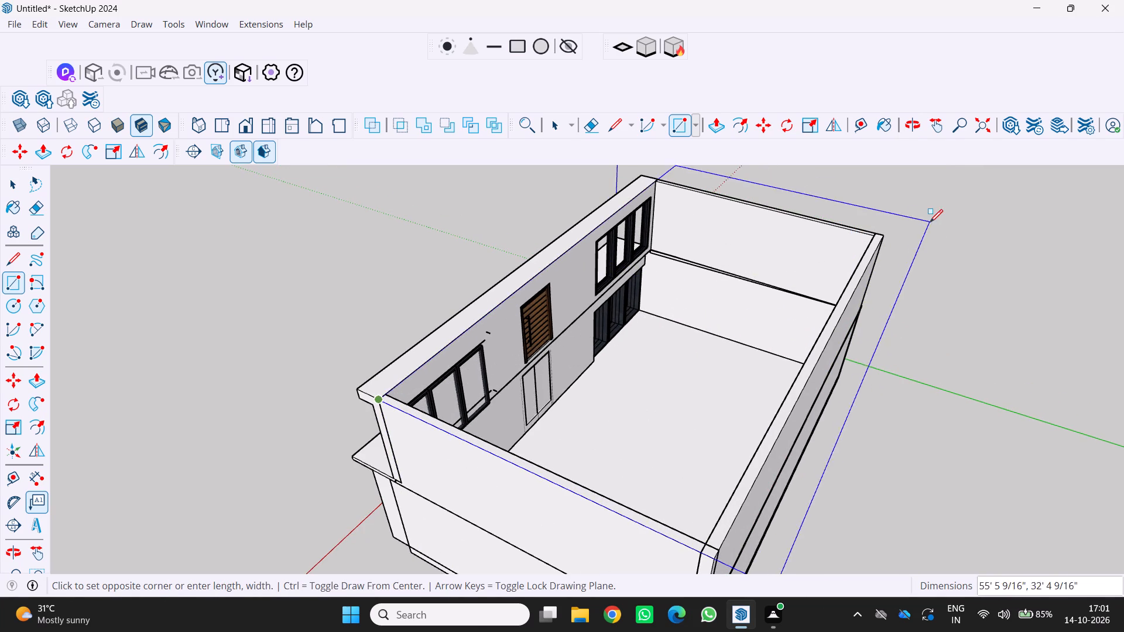
{"action": "left_click", "coordinate": [882, 239]}
Examine the roofed house from its sides and from a low front viewpoint.
{"action": "scroll", "coordinate": [727, 299], "scroll_direction": "down", "scroll_amount": 5}
{"action": "middle_click_drag", "start_coordinate": [725, 299], "coordinate": [976, 256]}
{"action": "scroll", "coordinate": [976, 256], "scroll_direction": "down", "scroll_amount": 4}
{"action": "scroll", "coordinate": [749, 303], "scroll_direction": "up", "scroll_amount": 1}
{"action": "middle_click_drag", "start_coordinate": [749, 303], "coordinate": [932, 257]}
{"action": "scroll", "coordinate": [296, 380], "scroll_direction": "up", "scroll_amount": 3}
{"action": "middle_click_drag", "start_coordinate": [374, 359], "coordinate": [544, 289]}
{"action": "scroll", "coordinate": [594, 300], "scroll_direction": "down", "scroll_amount": 5}
{"action": "middle_click_drag", "start_coordinate": [591, 316], "coordinate": [522, 239]}
{"action": "middle_click_drag", "start_coordinate": [513, 245], "coordinate": [508, 248]}
{"action": "middle_click_drag", "start_coordinate": [502, 248], "coordinate": [493, 251]}
{"action": "scroll", "coordinate": [579, 276], "scroll_direction": "down", "scroll_amount": 4}
{"action": "middle_click_drag", "start_coordinate": [608, 252], "coordinate": [615, 304]}
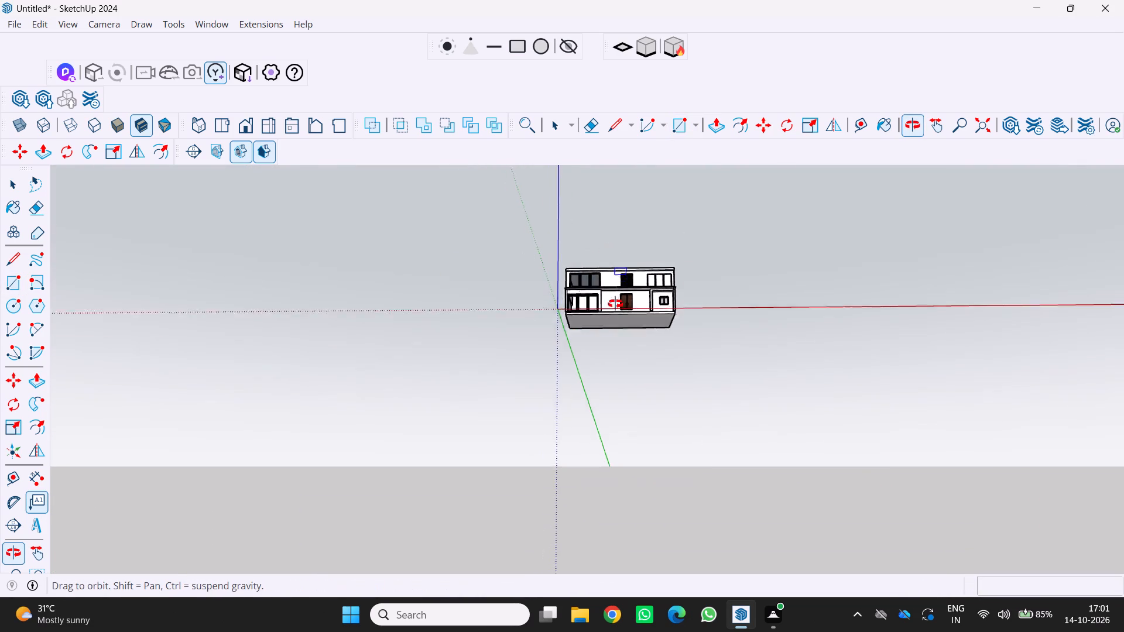
Examine the new roof face and its fit within the wall tops from steep overhead and front views.
{"action": "middle_click_drag", "start_coordinate": [615, 304], "coordinate": [621, 459]}
{"action": "middle_click_drag", "start_coordinate": [621, 461], "coordinate": [622, 468]}
{"action": "middle_click", "coordinate": [622, 468]}
{"action": "middle_click_drag", "start_coordinate": [623, 475], "coordinate": [625, 486]}
{"action": "middle_click", "coordinate": [625, 486]}
{"action": "scroll", "coordinate": [661, 334], "scroll_direction": "up", "scroll_amount": 7}
{"action": "scroll", "coordinate": [650, 322], "scroll_direction": "down", "scroll_amount": 1}
{"action": "middle_click_drag", "start_coordinate": [650, 322], "coordinate": [664, 416]}
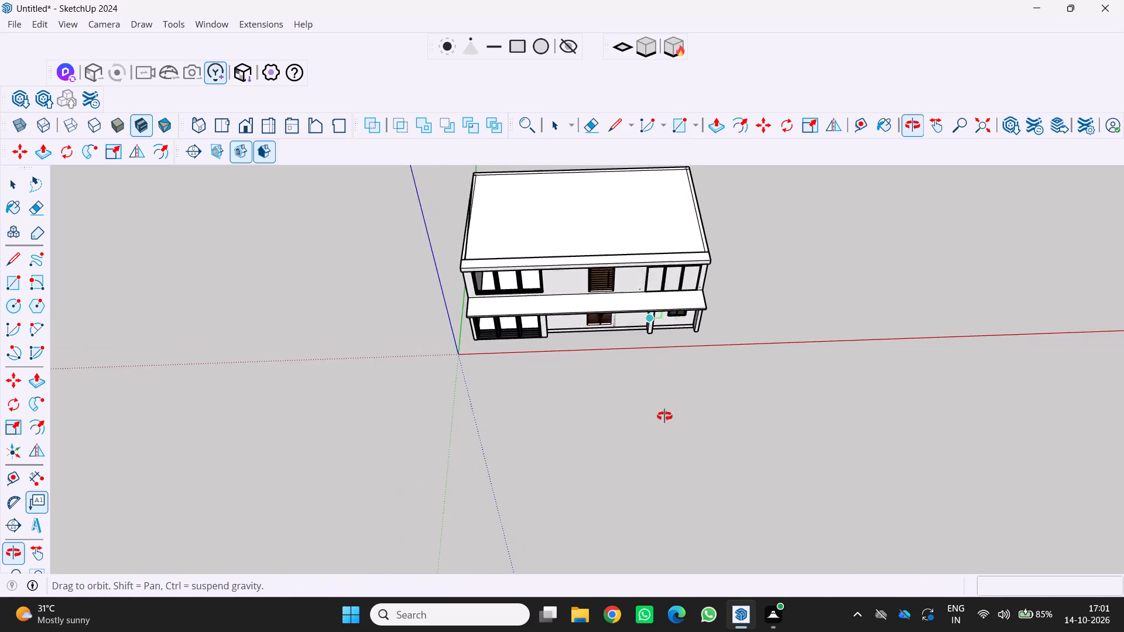
{"action": "middle_click_drag", "start_coordinate": [664, 416], "coordinate": [667, 492]}
{"action": "scroll", "coordinate": [643, 424], "scroll_direction": "down", "scroll_amount": 6}
{"action": "scroll", "coordinate": [597, 439], "scroll_direction": "up", "scroll_amount": 4}
{"action": "middle_click", "coordinate": [597, 439]}
{"action": "middle_click_drag", "start_coordinate": [597, 439], "coordinate": [522, 575]}
{"action": "scroll", "coordinate": [522, 575], "scroll_direction": "down", "scroll_amount": 6}
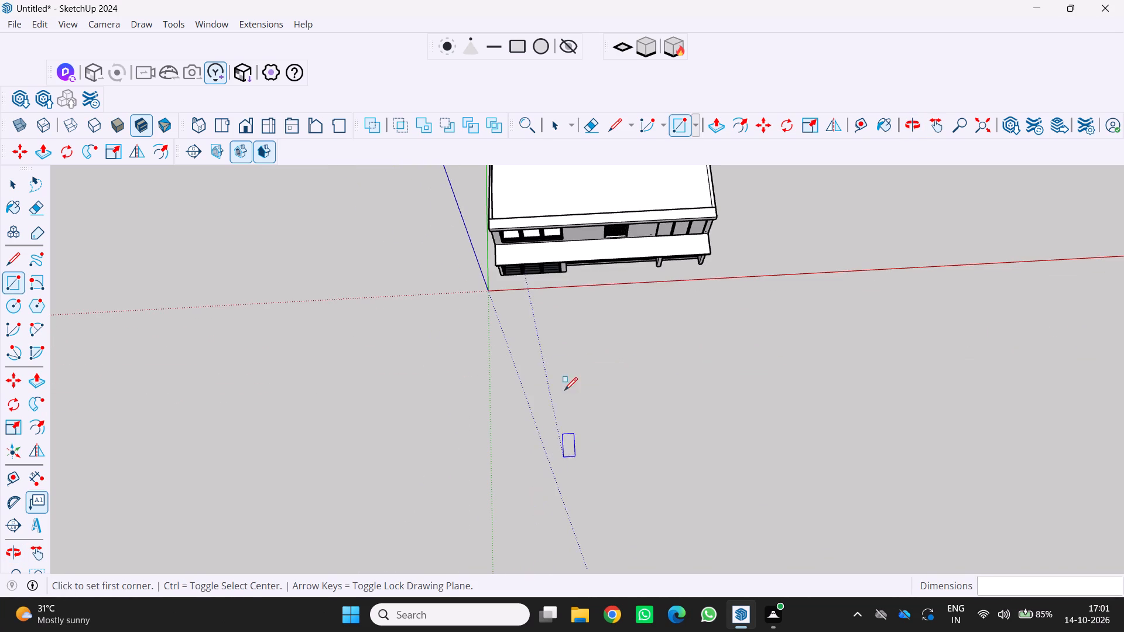
{"action": "middle_click_drag", "start_coordinate": [559, 373], "coordinate": [571, 492]}
{"action": "scroll", "coordinate": [571, 492], "scroll_direction": "down", "scroll_amount": 5}
{"action": "scroll", "coordinate": [561, 476], "scroll_direction": "up", "scroll_amount": 4}
{"action": "middle_click", "coordinate": [561, 476]}
{"action": "scroll", "coordinate": [559, 475], "scroll_direction": "down", "scroll_amount": 13}
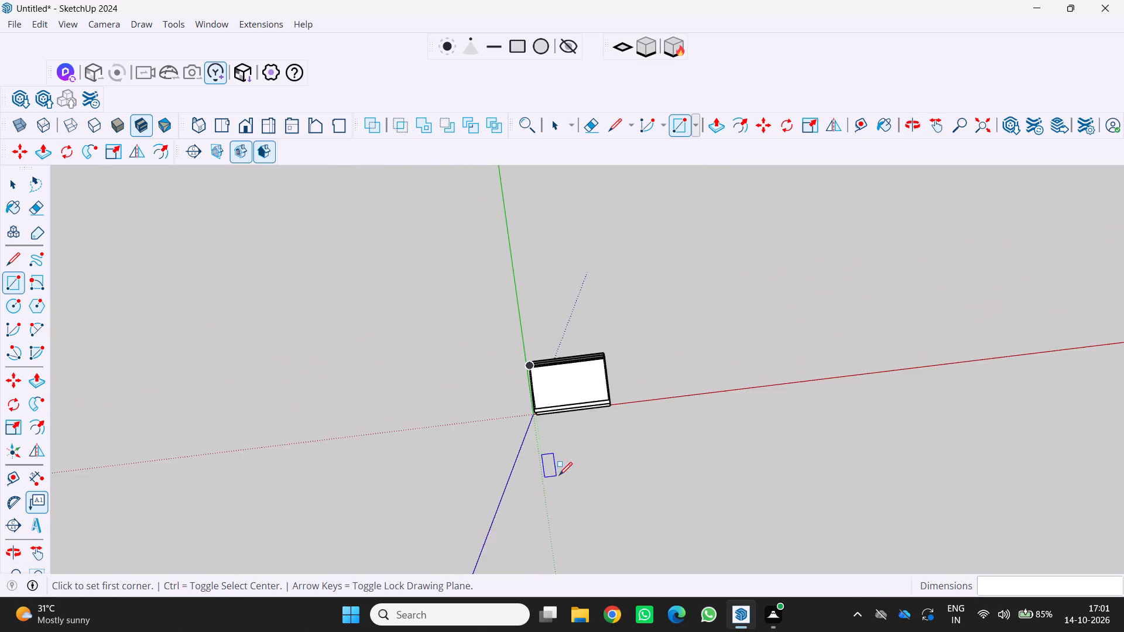
{"action": "middle_click_drag", "start_coordinate": [559, 475], "coordinate": [503, 214]}
{"action": "middle_click", "coordinate": [503, 214]}
{"action": "middle_click", "coordinate": [503, 214]}
{"action": "scroll", "coordinate": [561, 428], "scroll_direction": "up", "scroll_amount": 4}
{"action": "scroll", "coordinate": [594, 521], "scroll_direction": "down", "scroll_amount": 6}
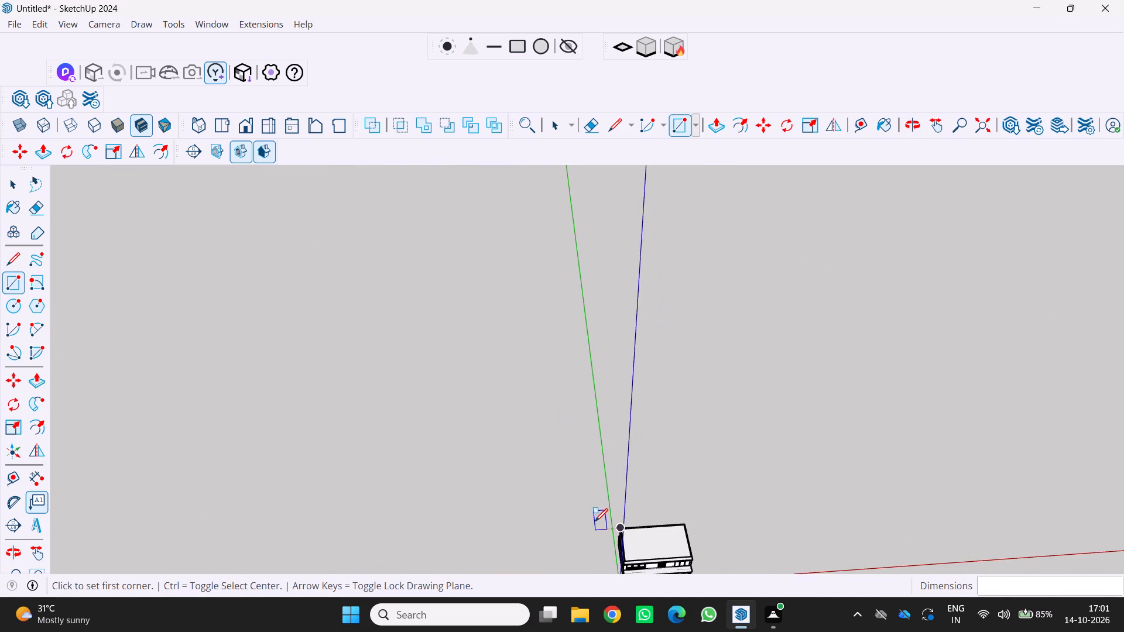
{"action": "scroll", "coordinate": [595, 521], "scroll_direction": "down", "scroll_amount": 3}
Examine the front facade, its openings and canopy under the new roof face from slightly above.
{"action": "middle_click_drag", "start_coordinate": [611, 549], "coordinate": [558, 425], "text": "shift"}
{"action": "scroll", "coordinate": [607, 494], "scroll_direction": "up", "scroll_amount": 2}
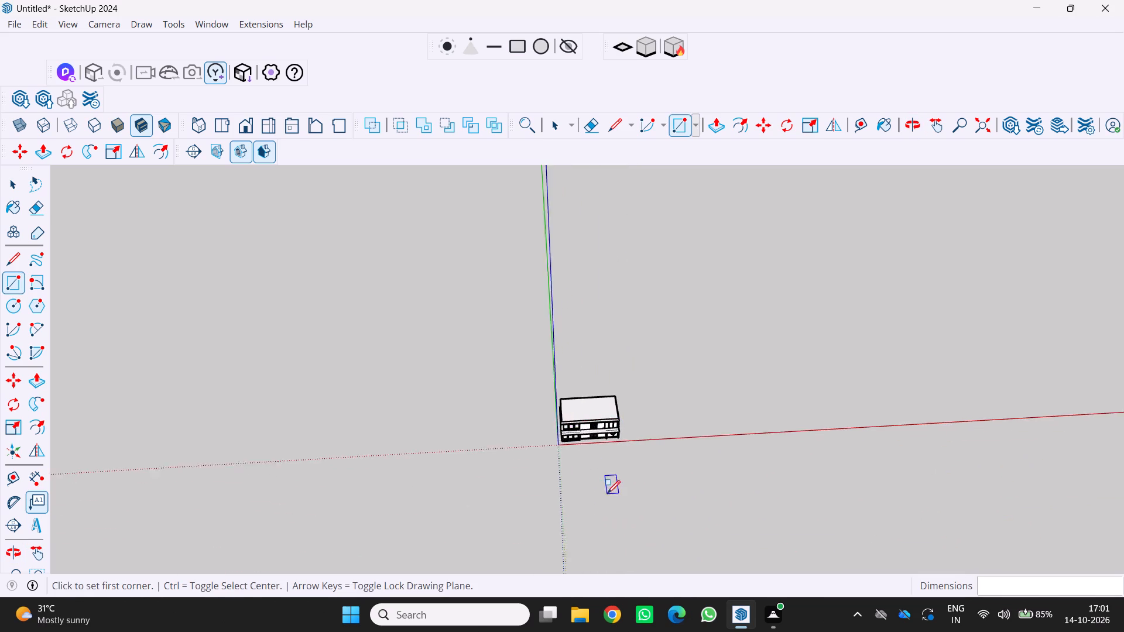
{"action": "scroll", "coordinate": [607, 493], "scroll_direction": "up", "scroll_amount": 7}
{"action": "middle_click_drag", "start_coordinate": [590, 452], "coordinate": [570, 346]}
{"action": "scroll", "coordinate": [590, 446], "scroll_direction": "up", "scroll_amount": 1}
{"action": "scroll", "coordinate": [570, 346], "scroll_direction": "up", "scroll_amount": 10}
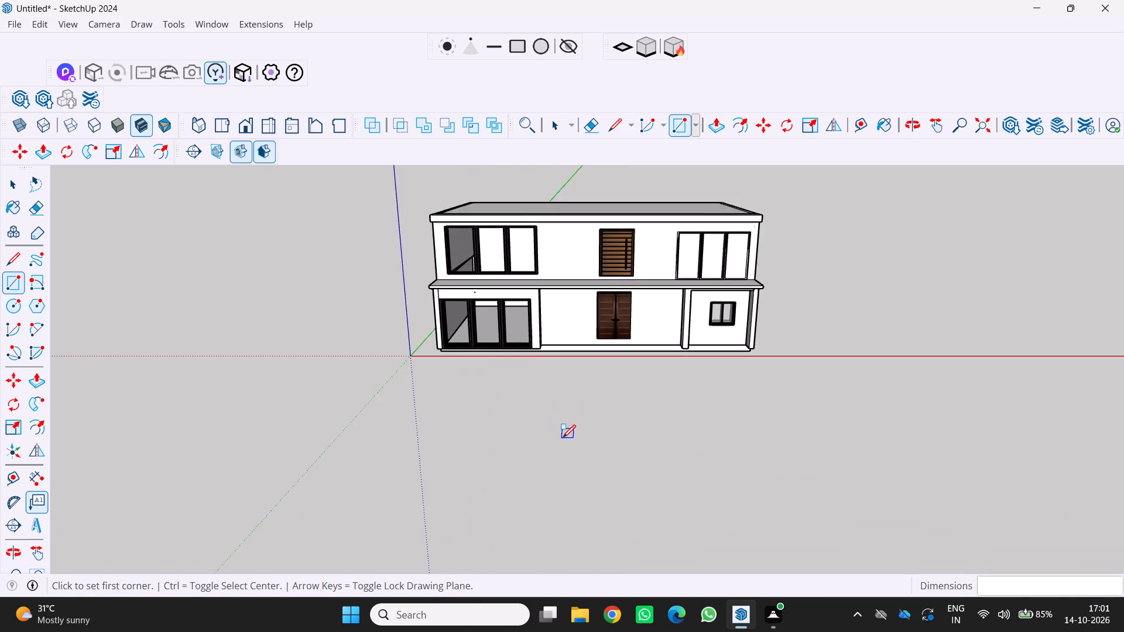
{"action": "scroll", "coordinate": [614, 425], "scroll_direction": "up", "scroll_amount": 7}
{"action": "scroll", "coordinate": [611, 429], "scroll_direction": "down", "scroll_amount": 9}
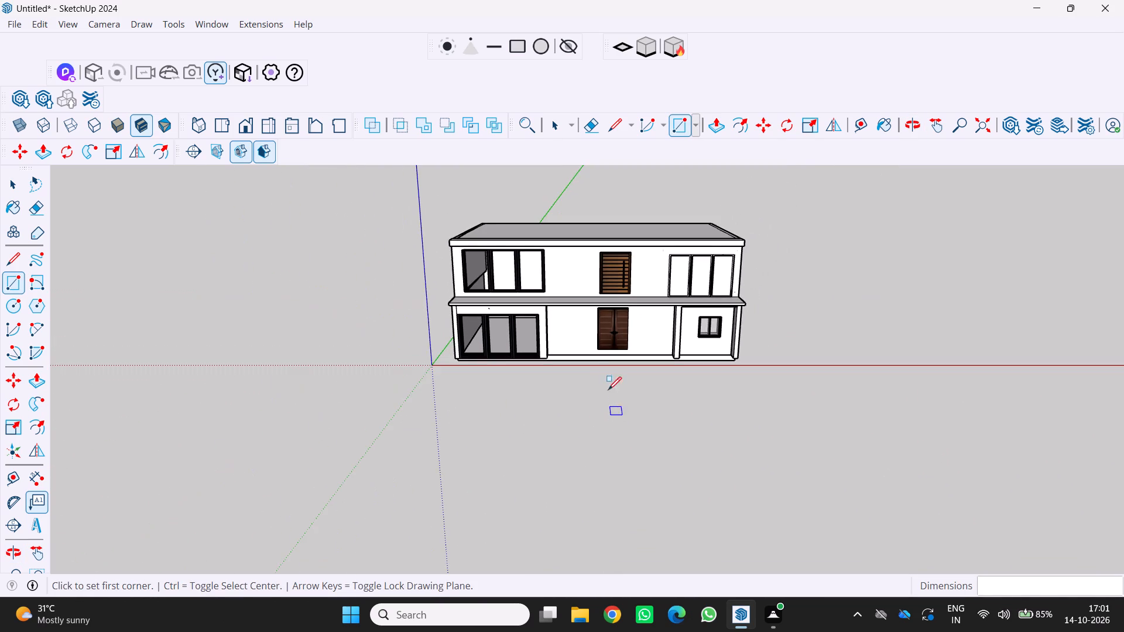
{"action": "scroll", "coordinate": [602, 370], "scroll_direction": "down", "scroll_amount": 1}
{"action": "scroll", "coordinate": [565, 363], "scroll_direction": "up", "scroll_amount": 3}
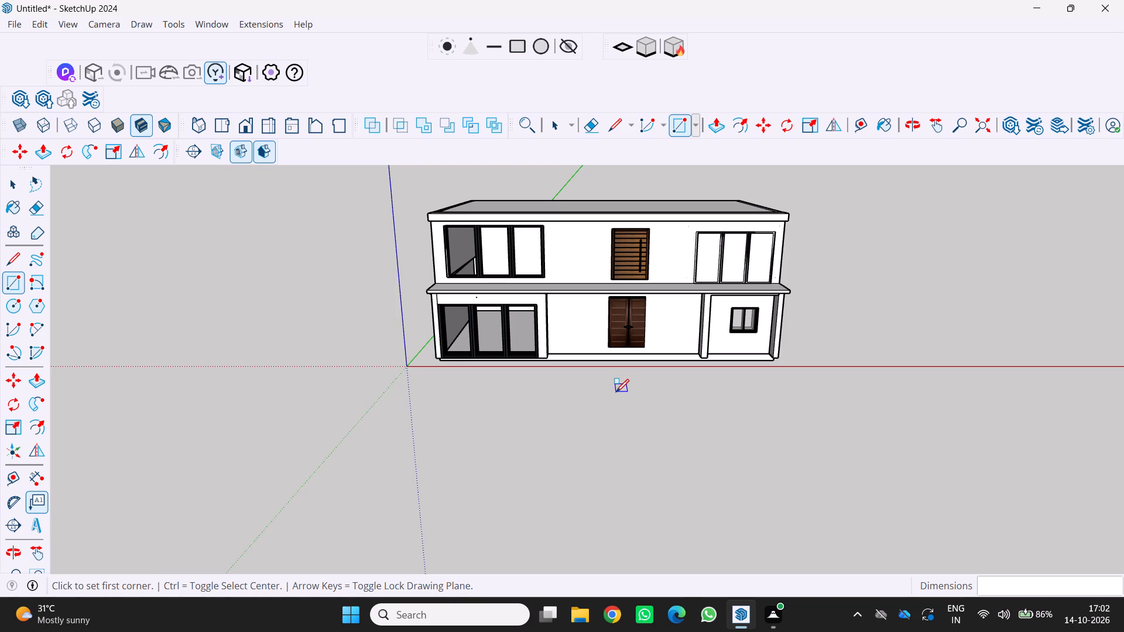
Examine the front facade's blank wall areas, canopy underside and parapet from below, at eye level and from above.
{"action": "scroll", "coordinate": [640, 336], "scroll_direction": "down", "scroll_amount": 2}
{"action": "middle_click_drag", "start_coordinate": [640, 334], "coordinate": [542, 202]}
{"action": "scroll", "coordinate": [650, 367], "scroll_direction": "up", "scroll_amount": 3}
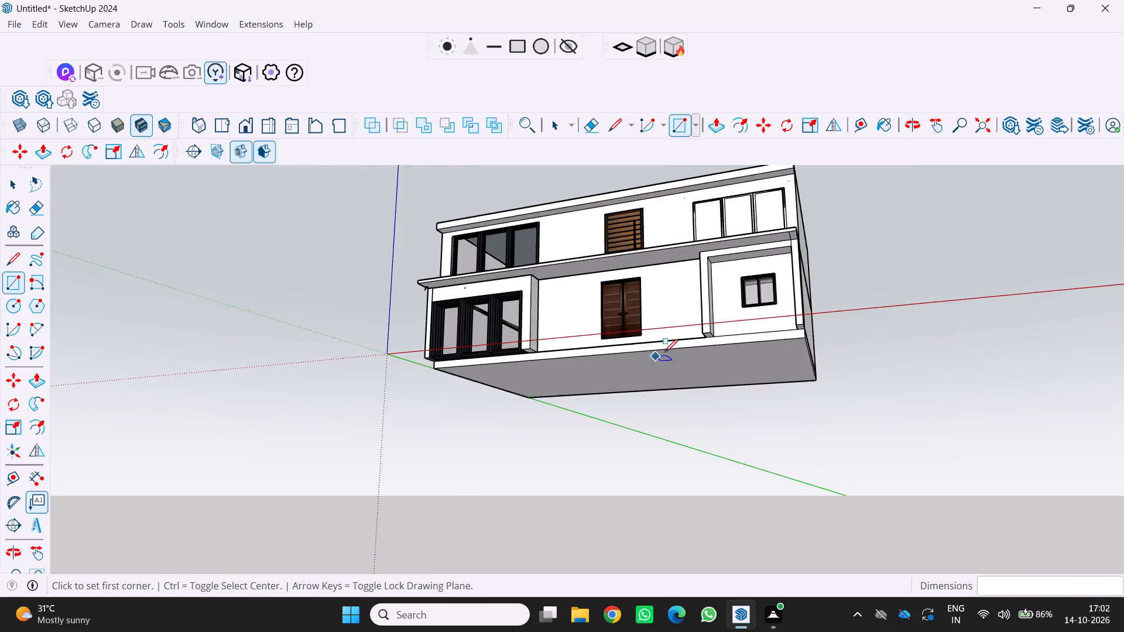
{"action": "middle_click_drag", "start_coordinate": [666, 354], "coordinate": [712, 464]}
{"action": "scroll", "coordinate": [712, 464], "scroll_direction": "down", "scroll_amount": 4}
{"action": "middle_click_drag", "start_coordinate": [639, 387], "coordinate": [670, 424]}
{"action": "middle_click", "coordinate": [670, 424]}
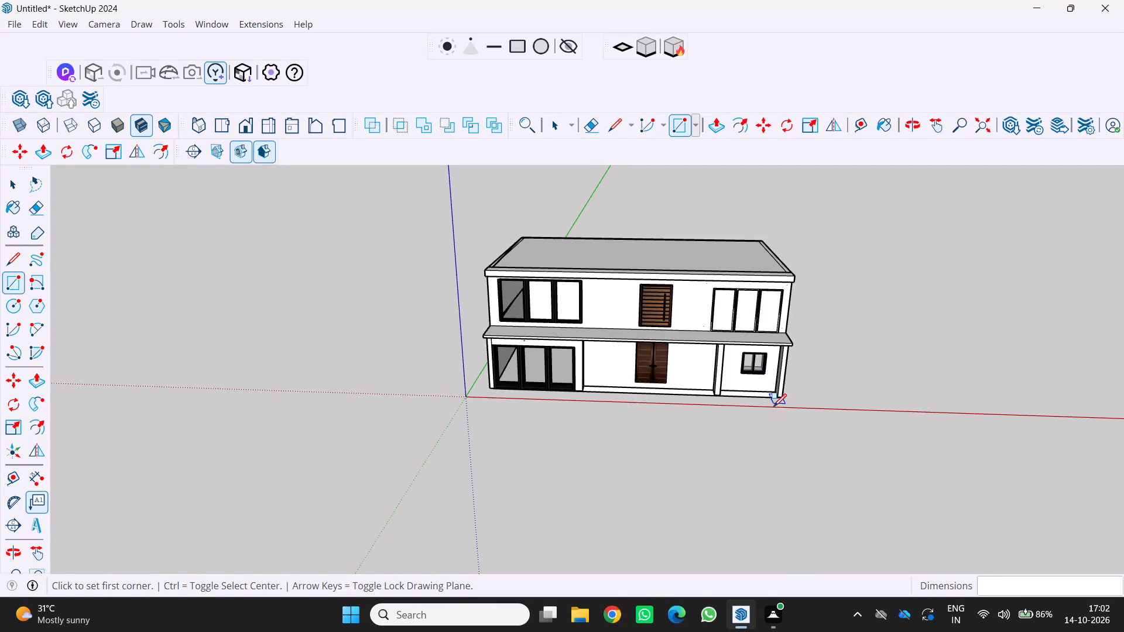
{"action": "scroll", "coordinate": [773, 407], "scroll_direction": "down", "scroll_amount": 2}
{"action": "middle_click_drag", "start_coordinate": [728, 399], "coordinate": [659, 300]}
{"action": "scroll", "coordinate": [618, 369], "scroll_direction": "up", "scroll_amount": 1}
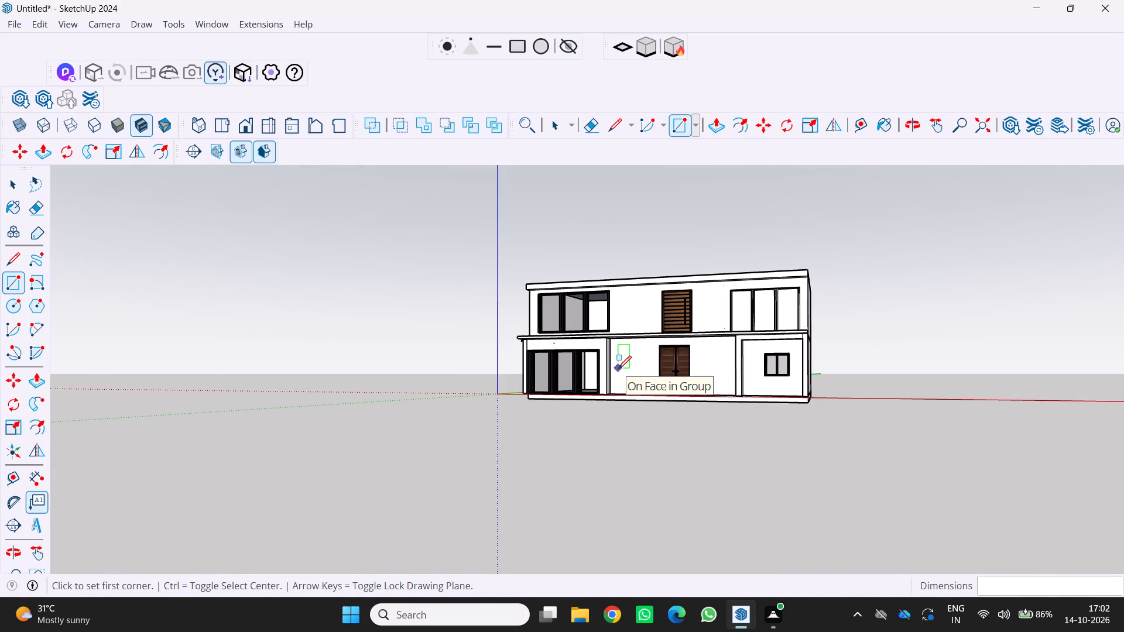
{"action": "scroll", "coordinate": [618, 369], "scroll_direction": "down", "scroll_amount": 2}
{"action": "middle_click_drag", "start_coordinate": [621, 367], "coordinate": [643, 394]}
{"action": "scroll", "coordinate": [626, 363], "scroll_direction": "up", "scroll_amount": 3}
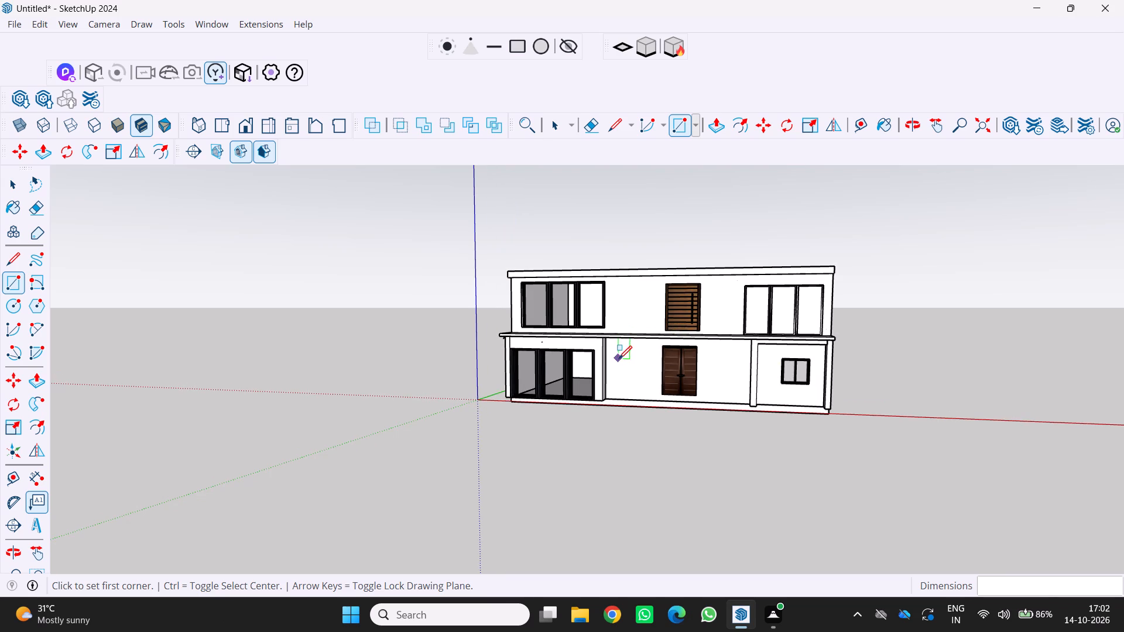
{"action": "middle_click_drag", "start_coordinate": [628, 360], "coordinate": [646, 405]}
{"action": "middle_click", "coordinate": [648, 407]}
{"action": "middle_click_drag", "start_coordinate": [658, 425], "coordinate": [659, 436]}
{"action": "middle_click", "coordinate": [659, 436]}
{"action": "scroll", "coordinate": [605, 338], "scroll_direction": "up", "scroll_amount": 6}
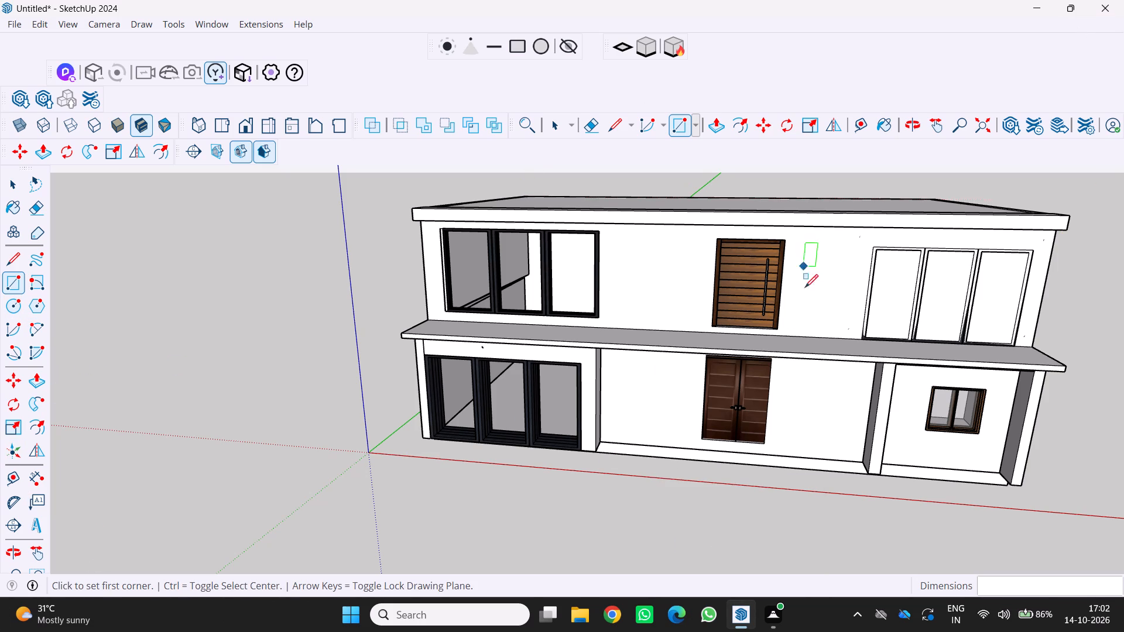
{"action": "scroll", "coordinate": [578, 329], "scroll_direction": "down", "scroll_amount": 3}
{"action": "middle_click_drag", "start_coordinate": [578, 312], "coordinate": [585, 271]}
{"action": "scroll", "coordinate": [668, 357], "scroll_direction": "up", "scroll_amount": 3}
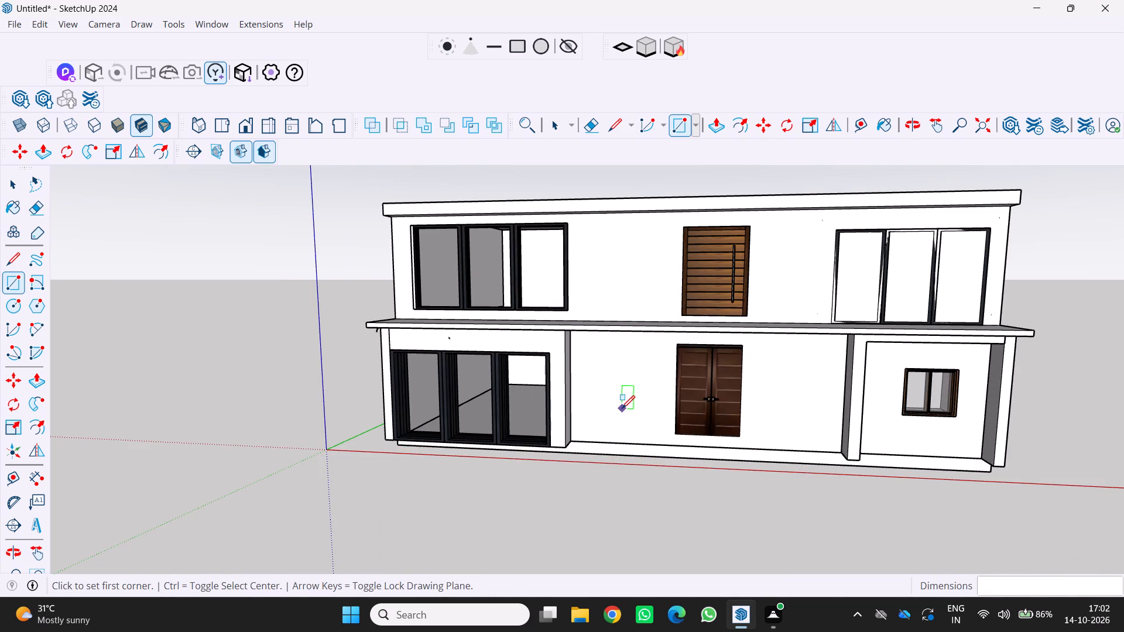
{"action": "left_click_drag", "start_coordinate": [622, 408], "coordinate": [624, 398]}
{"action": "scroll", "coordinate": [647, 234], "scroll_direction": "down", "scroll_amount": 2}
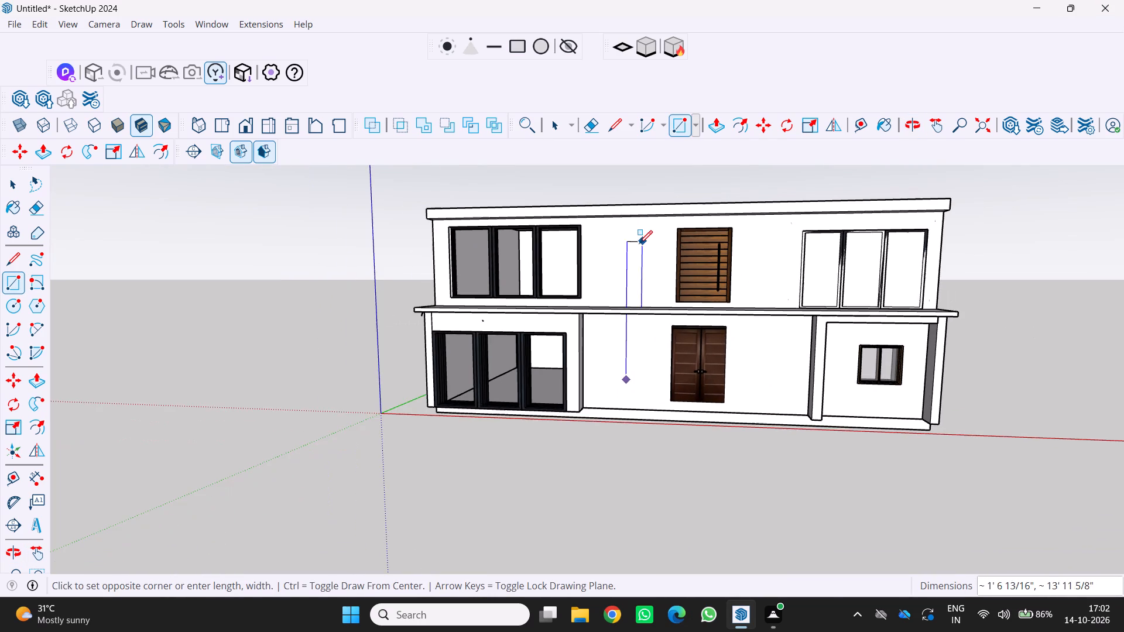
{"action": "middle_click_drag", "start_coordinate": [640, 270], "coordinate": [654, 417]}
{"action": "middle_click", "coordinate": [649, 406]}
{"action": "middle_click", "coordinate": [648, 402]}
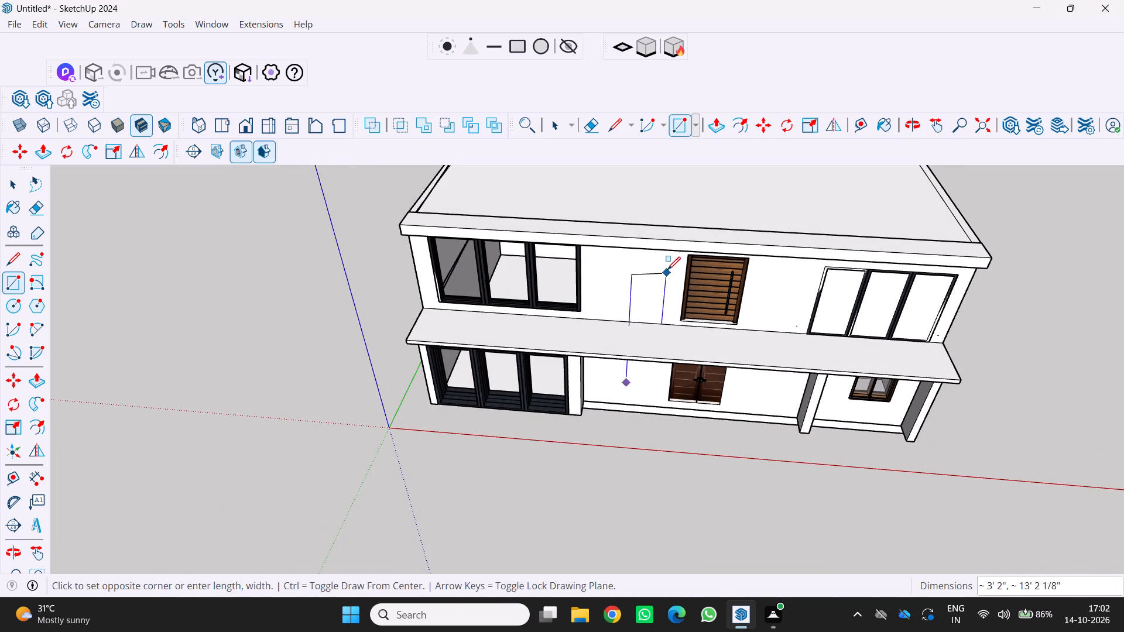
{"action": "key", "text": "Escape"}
Draw an upright rectangle about 2' 9" by 10' 8" from the canopy's front edge to the parapet, between the upper window and the louvred panel.
{"action": "key", "text": "r"}
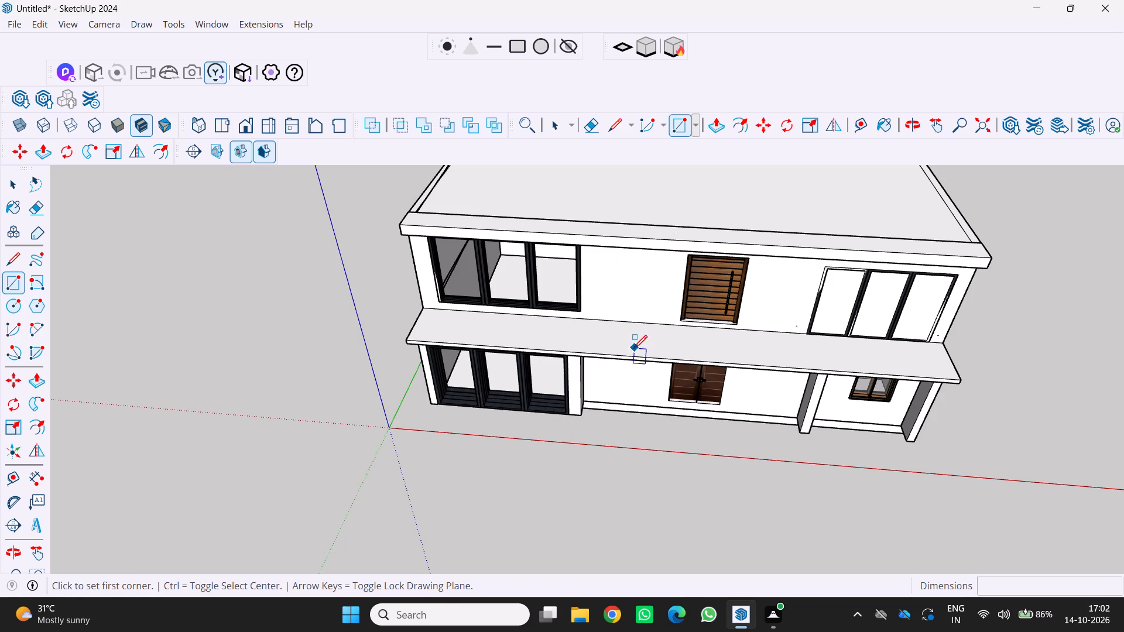
{"action": "left_click_drag", "start_coordinate": [619, 355], "coordinate": [619, 350]}
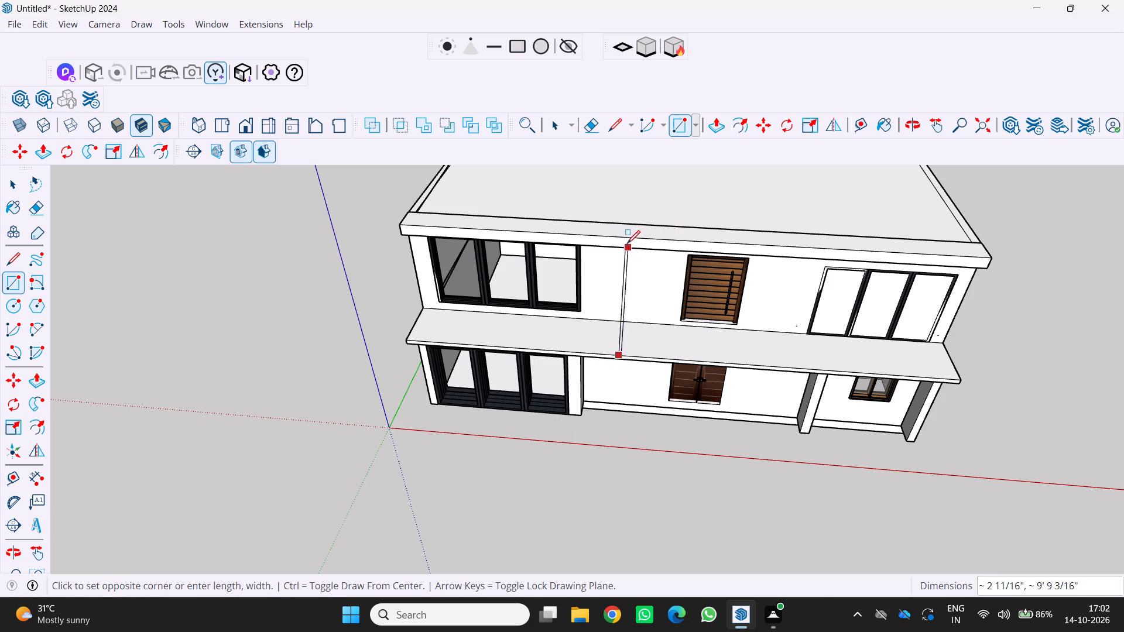
{"action": "left_click", "coordinate": [659, 242]}
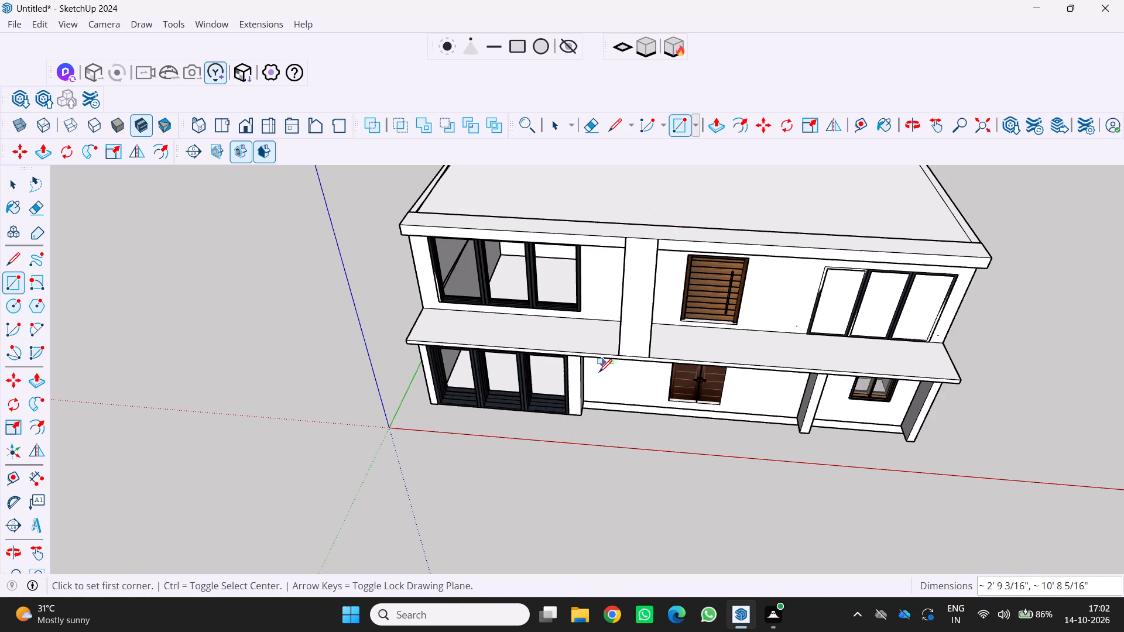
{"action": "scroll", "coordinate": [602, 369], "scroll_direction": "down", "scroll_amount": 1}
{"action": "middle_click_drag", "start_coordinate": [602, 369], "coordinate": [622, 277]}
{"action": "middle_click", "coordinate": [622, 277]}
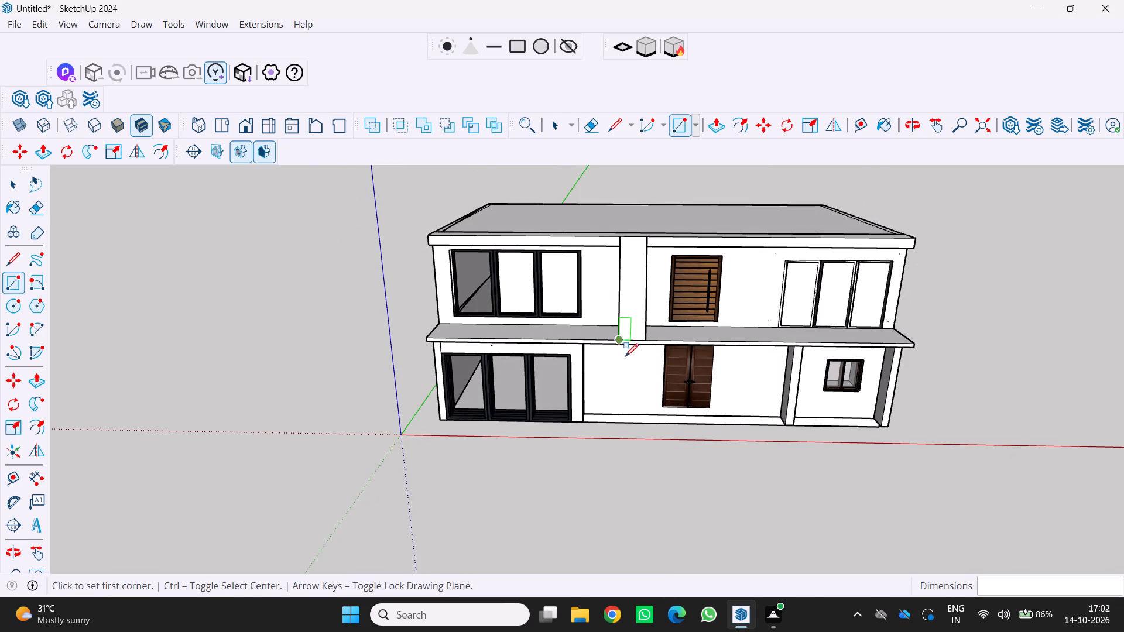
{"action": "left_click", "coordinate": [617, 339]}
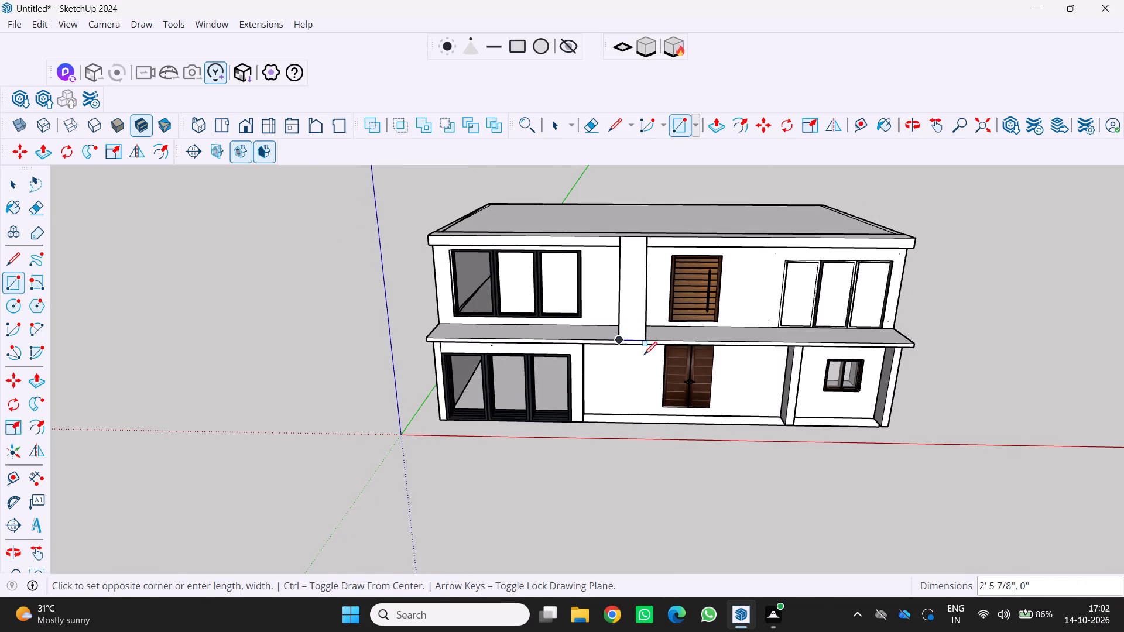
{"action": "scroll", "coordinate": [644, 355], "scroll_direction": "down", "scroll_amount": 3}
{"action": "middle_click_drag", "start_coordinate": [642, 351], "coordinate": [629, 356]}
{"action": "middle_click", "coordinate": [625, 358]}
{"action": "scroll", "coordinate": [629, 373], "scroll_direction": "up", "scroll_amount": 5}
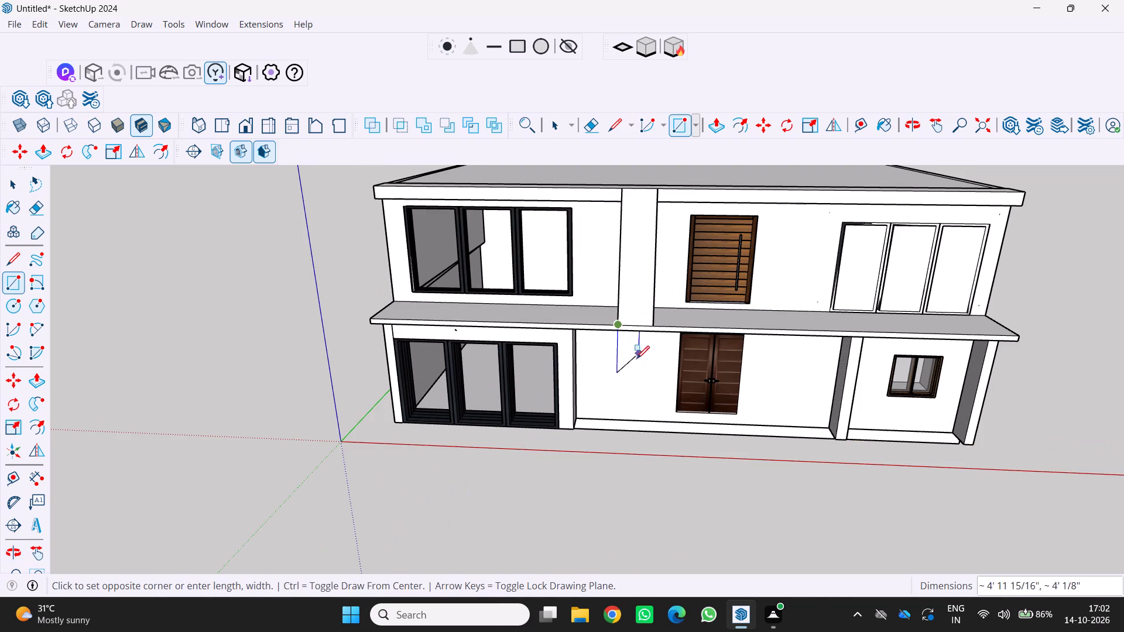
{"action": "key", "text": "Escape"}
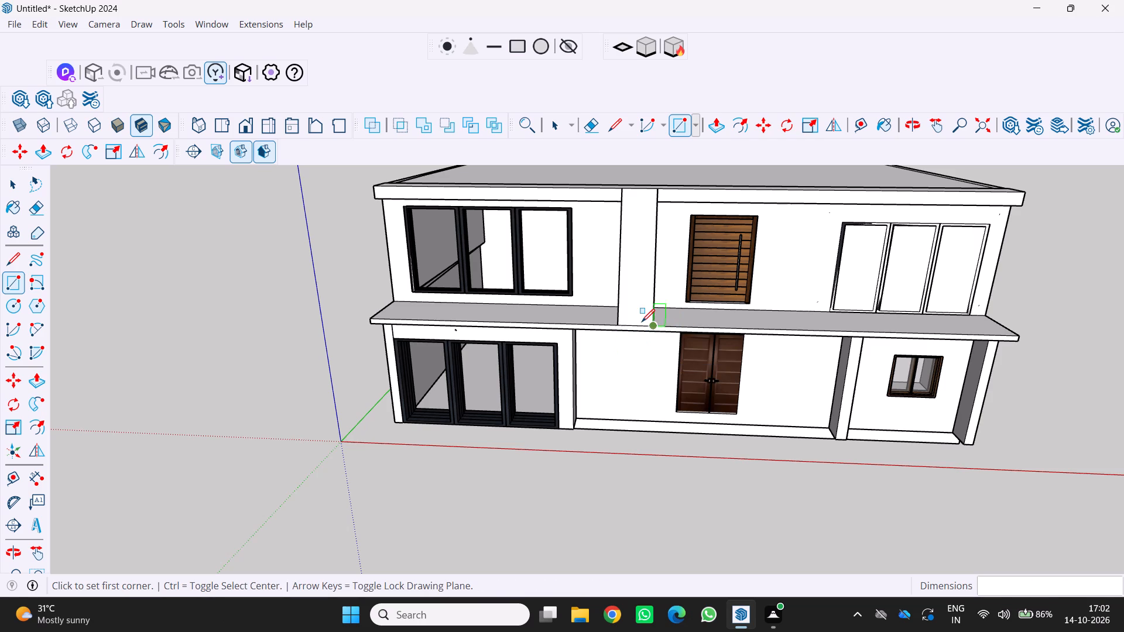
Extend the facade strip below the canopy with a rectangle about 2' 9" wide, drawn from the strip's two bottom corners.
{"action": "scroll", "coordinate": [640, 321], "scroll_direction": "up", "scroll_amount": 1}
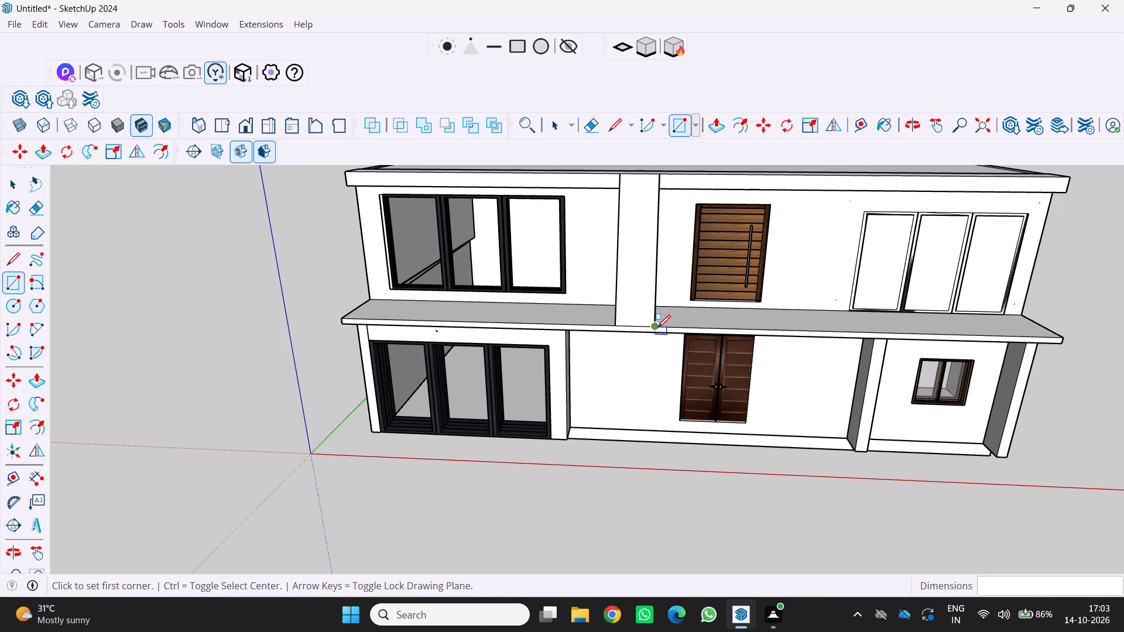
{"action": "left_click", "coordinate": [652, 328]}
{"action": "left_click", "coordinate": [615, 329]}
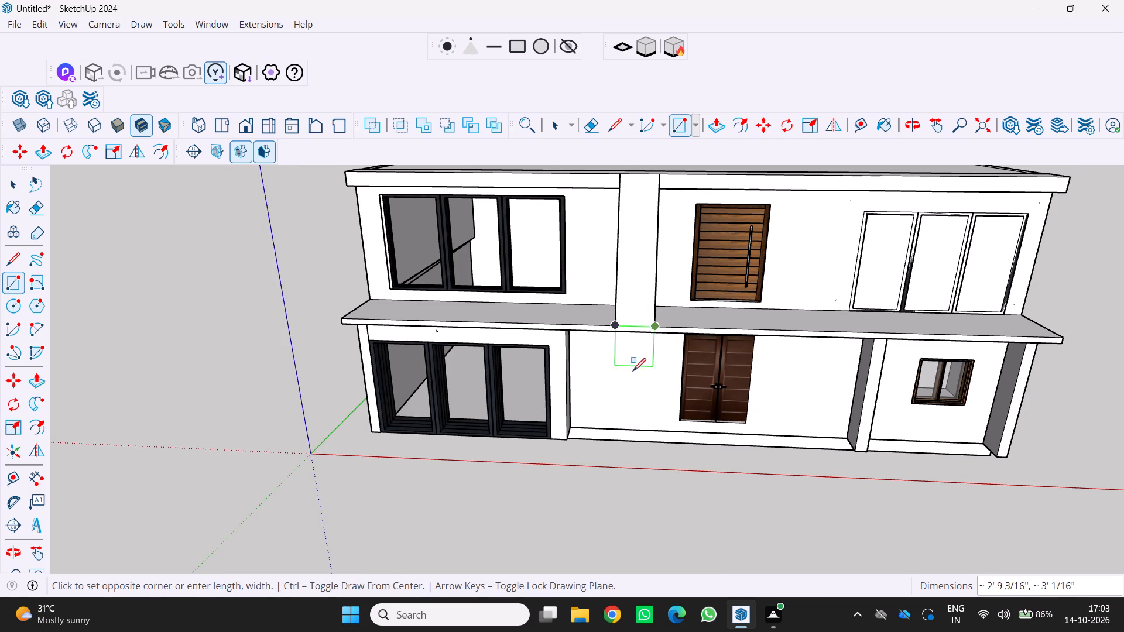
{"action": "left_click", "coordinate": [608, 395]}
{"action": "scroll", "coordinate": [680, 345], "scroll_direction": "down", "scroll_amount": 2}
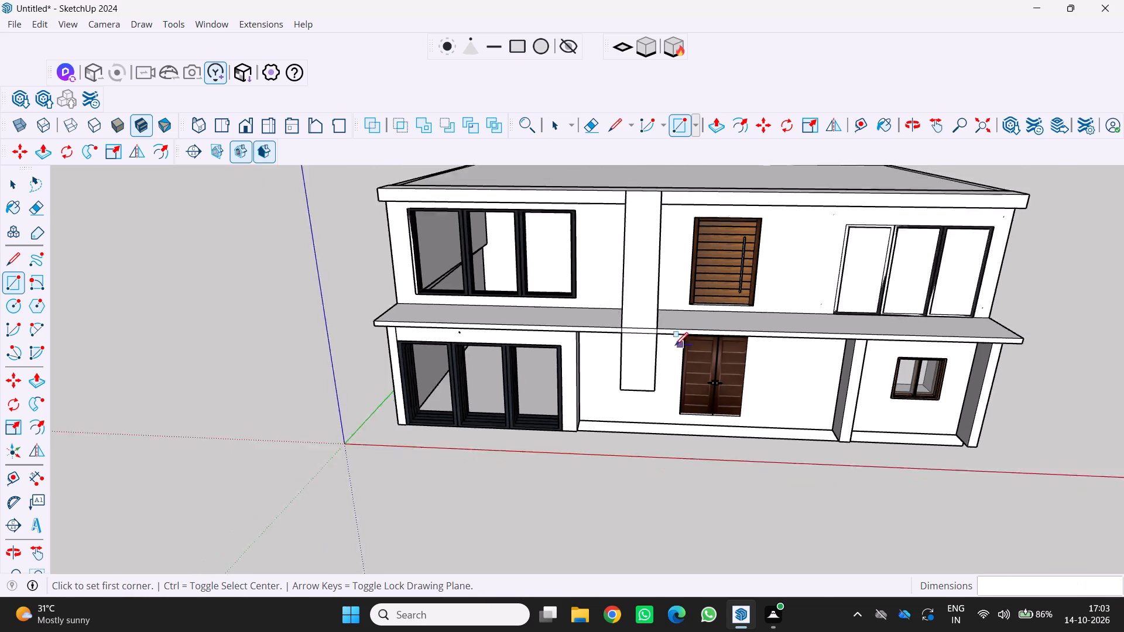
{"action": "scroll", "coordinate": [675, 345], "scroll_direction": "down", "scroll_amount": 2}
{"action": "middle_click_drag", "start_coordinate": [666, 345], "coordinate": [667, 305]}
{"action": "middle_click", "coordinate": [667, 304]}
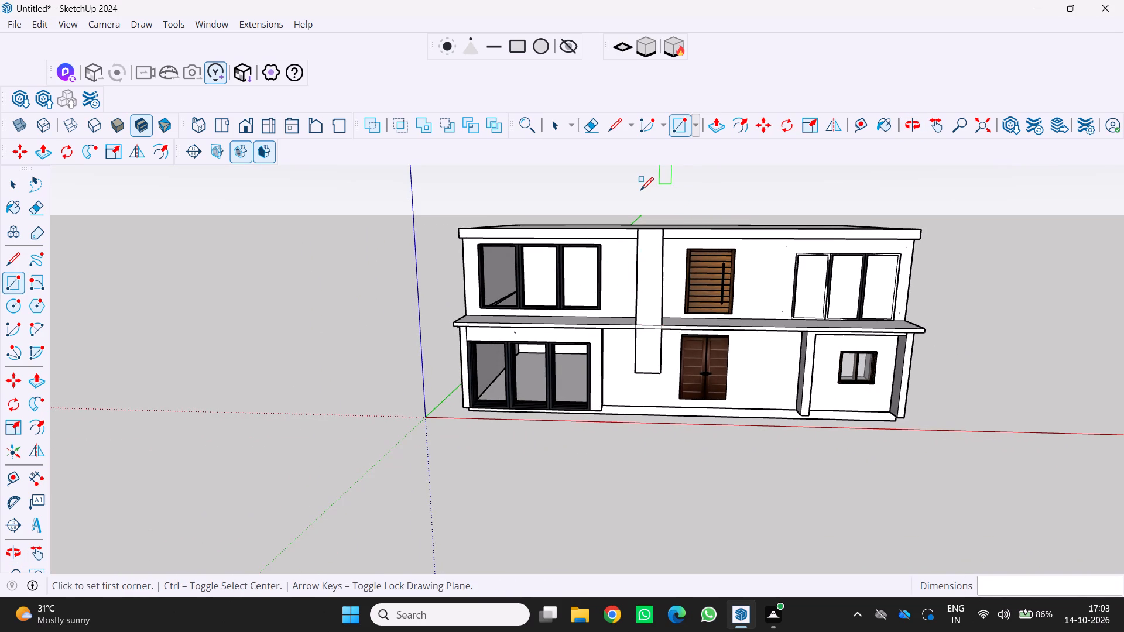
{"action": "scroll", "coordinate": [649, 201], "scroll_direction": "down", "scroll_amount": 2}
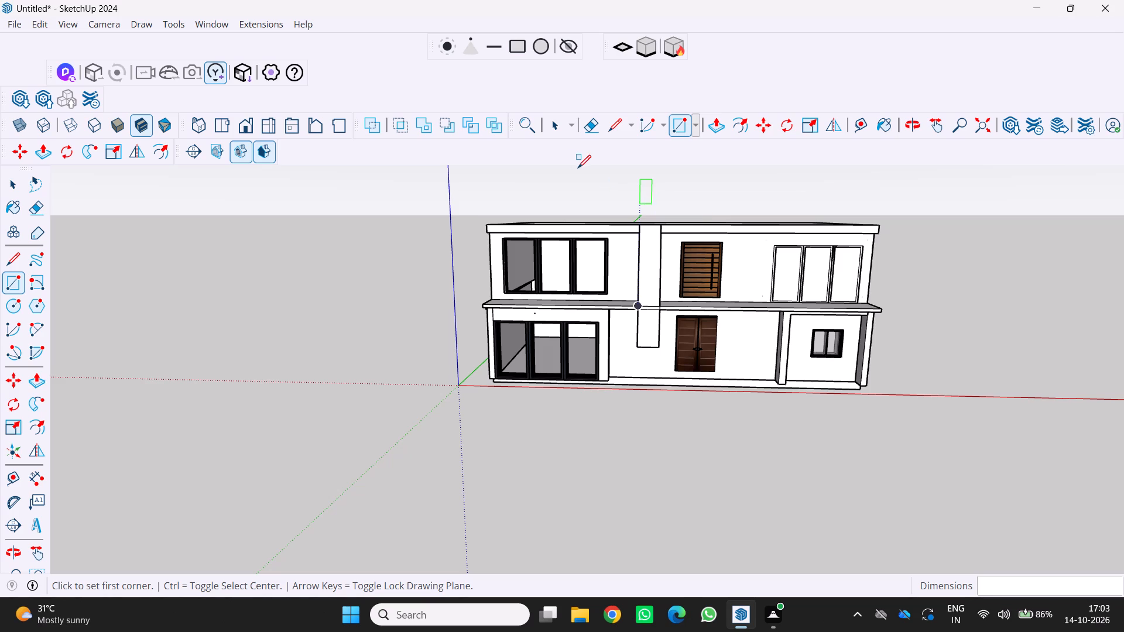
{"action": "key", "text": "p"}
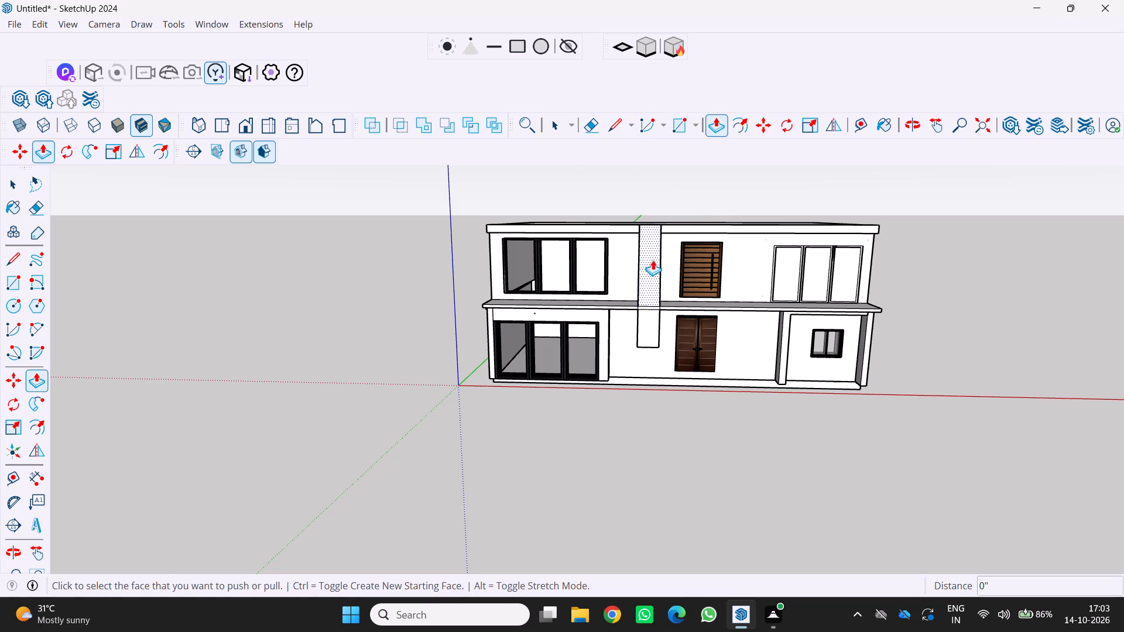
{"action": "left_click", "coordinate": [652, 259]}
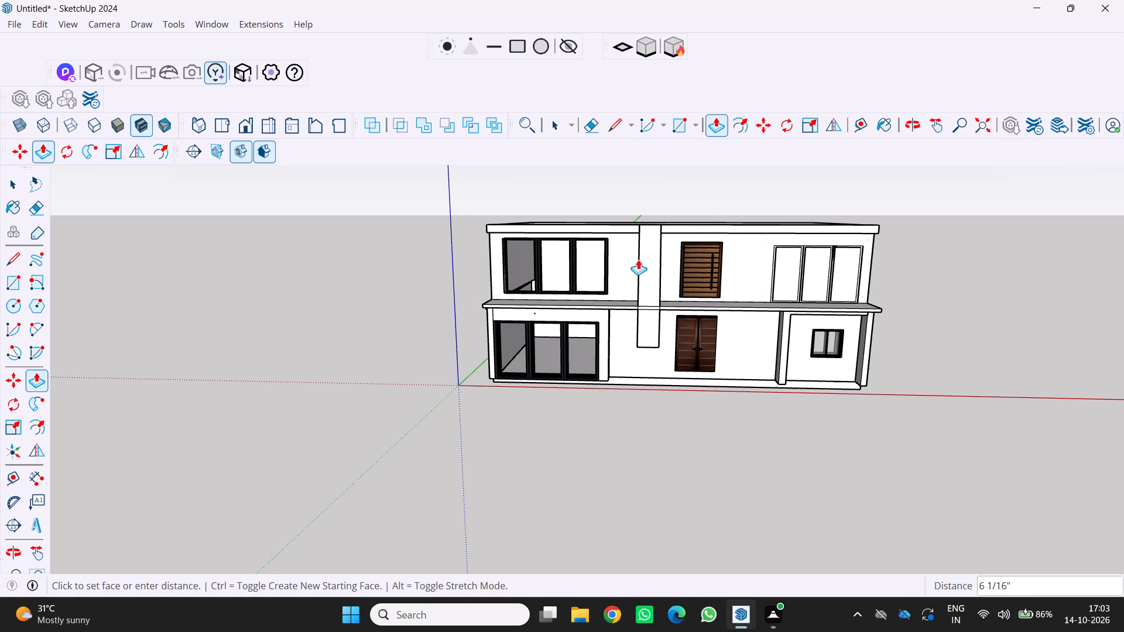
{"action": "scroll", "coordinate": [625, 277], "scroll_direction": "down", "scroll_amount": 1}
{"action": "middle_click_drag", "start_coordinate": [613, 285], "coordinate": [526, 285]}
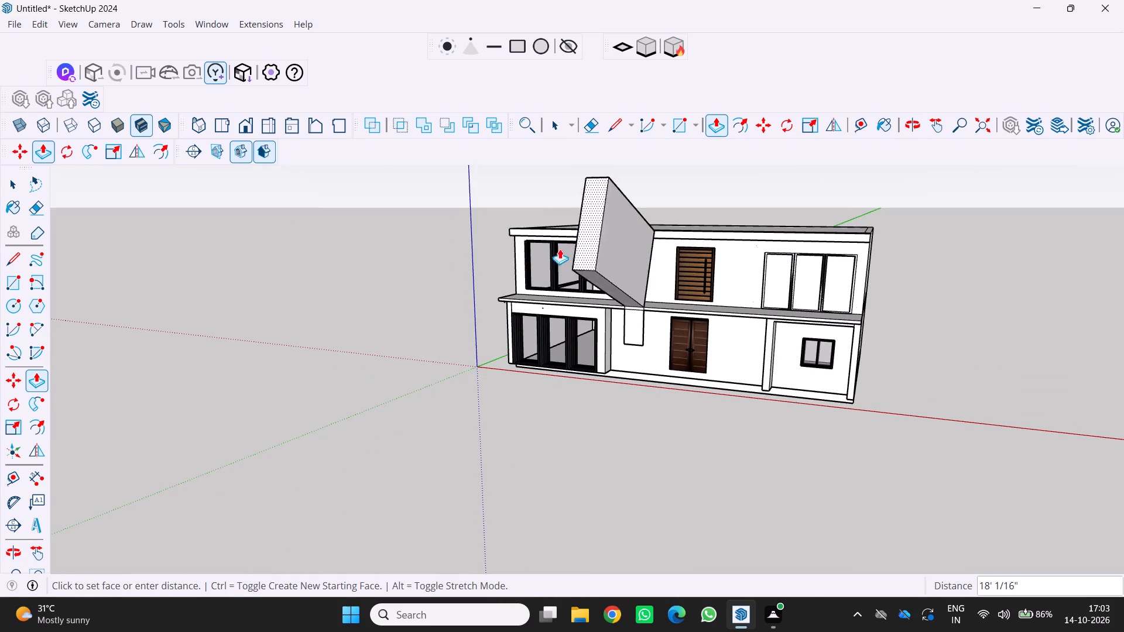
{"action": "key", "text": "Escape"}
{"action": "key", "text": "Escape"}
Undo both strip rectangles on the front facade, below and above the canopy's front edge.
{"action": "middle_click_drag", "start_coordinate": [571, 245], "coordinate": [629, 320]}
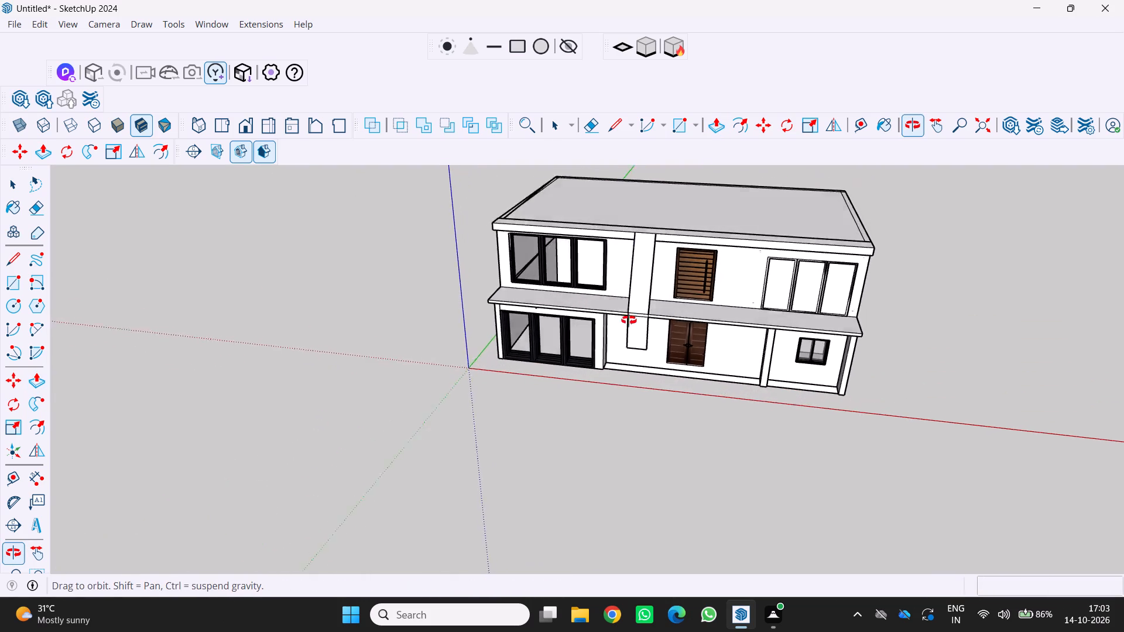
{"action": "middle_click_drag", "start_coordinate": [629, 320], "coordinate": [631, 324]}
{"action": "scroll", "coordinate": [631, 324], "scroll_direction": "down", "scroll_amount": 2}
{"action": "middle_click_drag", "start_coordinate": [608, 281], "coordinate": [772, 293]}
{"action": "scroll", "coordinate": [669, 267], "scroll_direction": "up", "scroll_amount": 3}
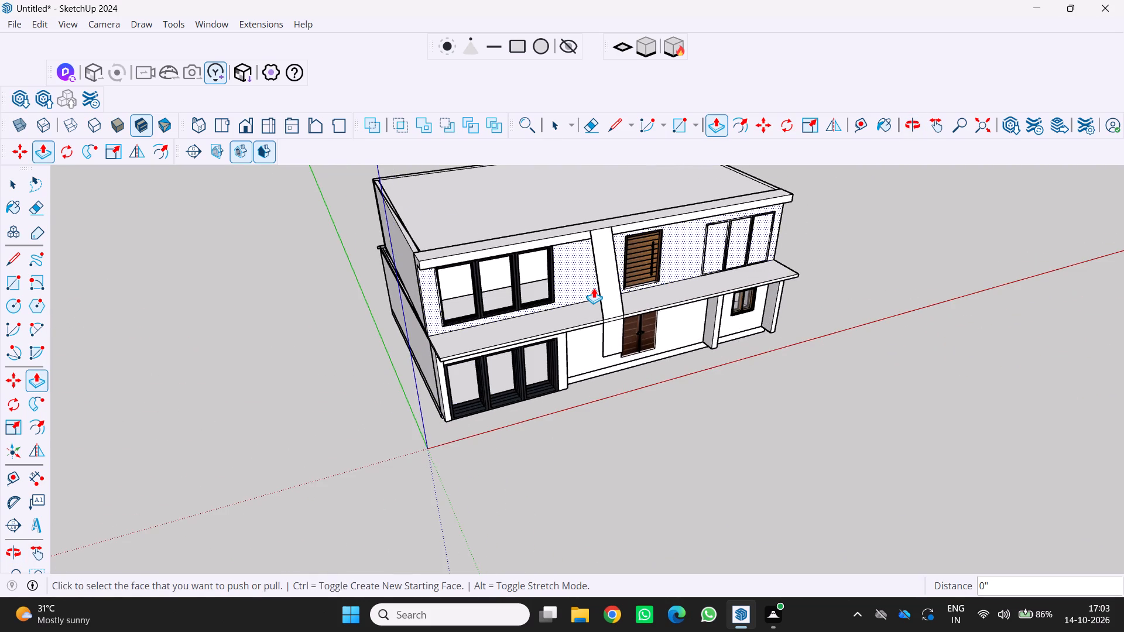
{"action": "key", "text": "ctrl+z"}
{"action": "key", "text": "ctrl+z"}
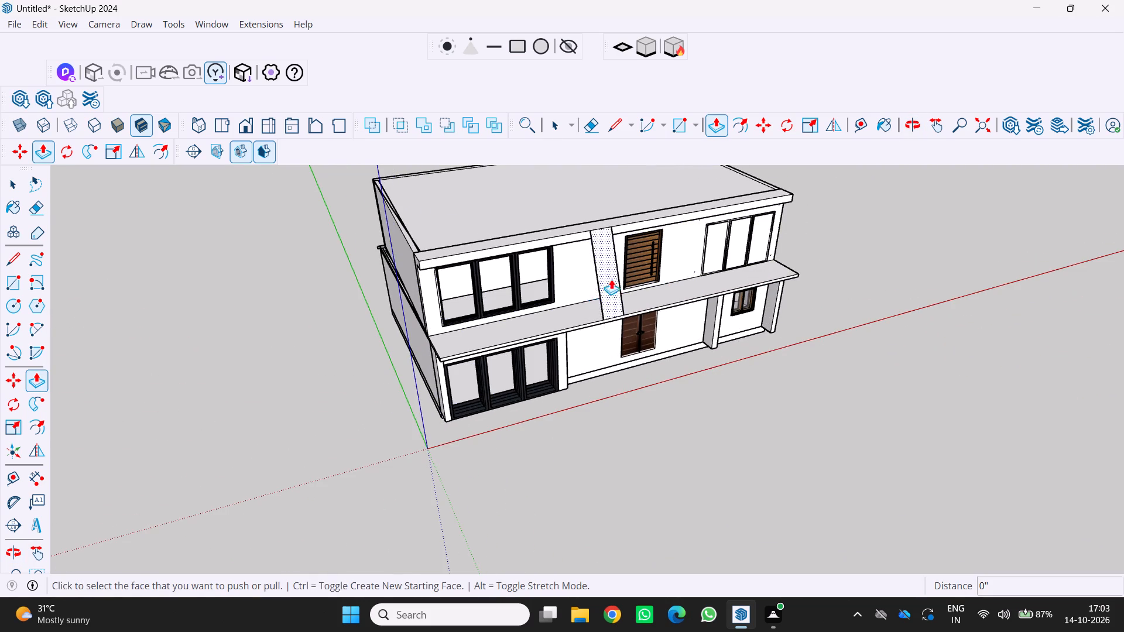
Examine the plain front facade and its proportions near eye level, from a distance and close up.
{"action": "scroll", "coordinate": [601, 285], "scroll_direction": "down", "scroll_amount": 1}
{"action": "middle_click_drag", "start_coordinate": [601, 285], "coordinate": [556, 235]}
{"action": "scroll", "coordinate": [553, 234], "scroll_direction": "down", "scroll_amount": 4}
{"action": "scroll", "coordinate": [589, 255], "scroll_direction": "up", "scroll_amount": 1}
{"action": "middle_click_drag", "start_coordinate": [589, 255], "coordinate": [542, 209]}
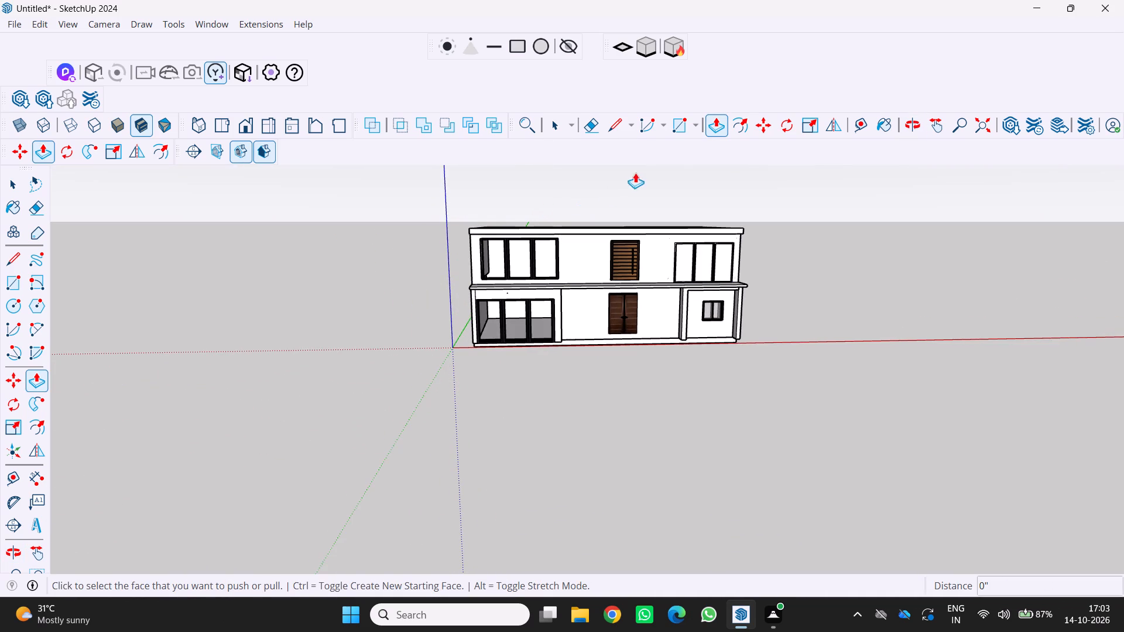
{"action": "scroll", "coordinate": [629, 175], "scroll_direction": "down", "scroll_amount": 2}
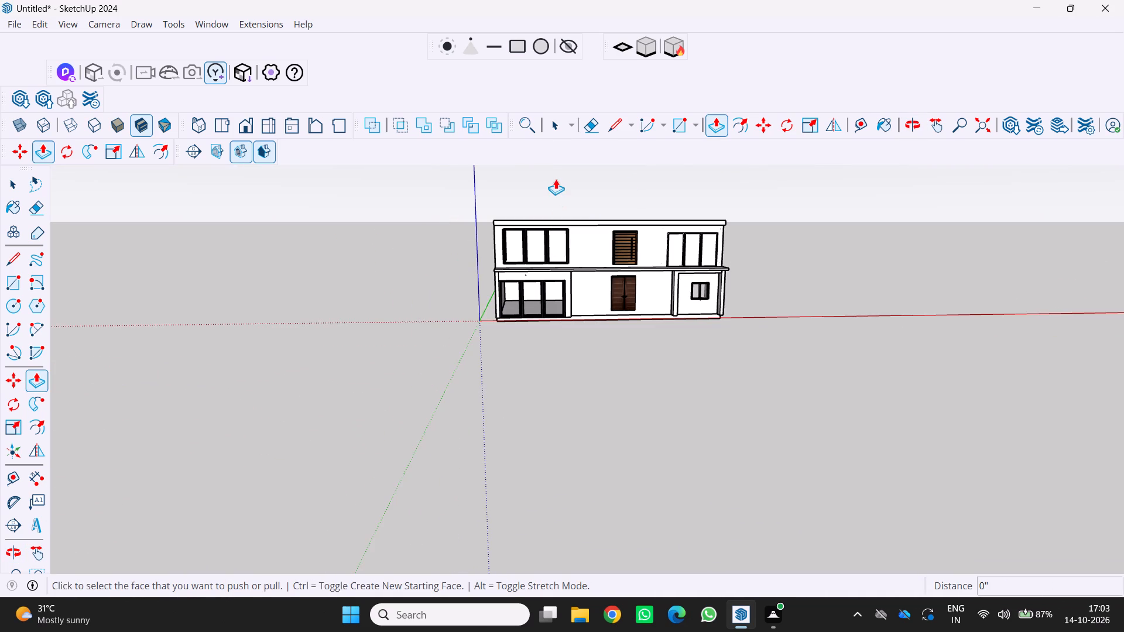
{"action": "scroll", "coordinate": [566, 297], "scroll_direction": "down", "scroll_amount": 3}
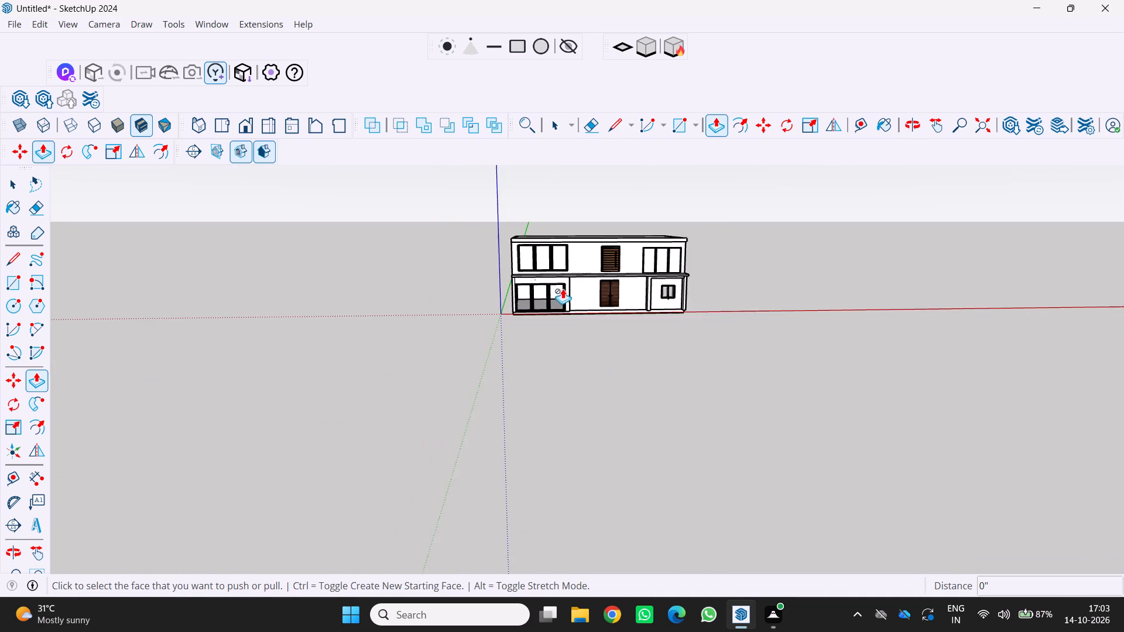
{"action": "middle_click_drag", "start_coordinate": [564, 284], "coordinate": [561, 372]}
{"action": "scroll", "coordinate": [577, 192], "scroll_direction": "down", "scroll_amount": 1}
{"action": "middle_click_drag", "start_coordinate": [577, 191], "coordinate": [485, 93]}
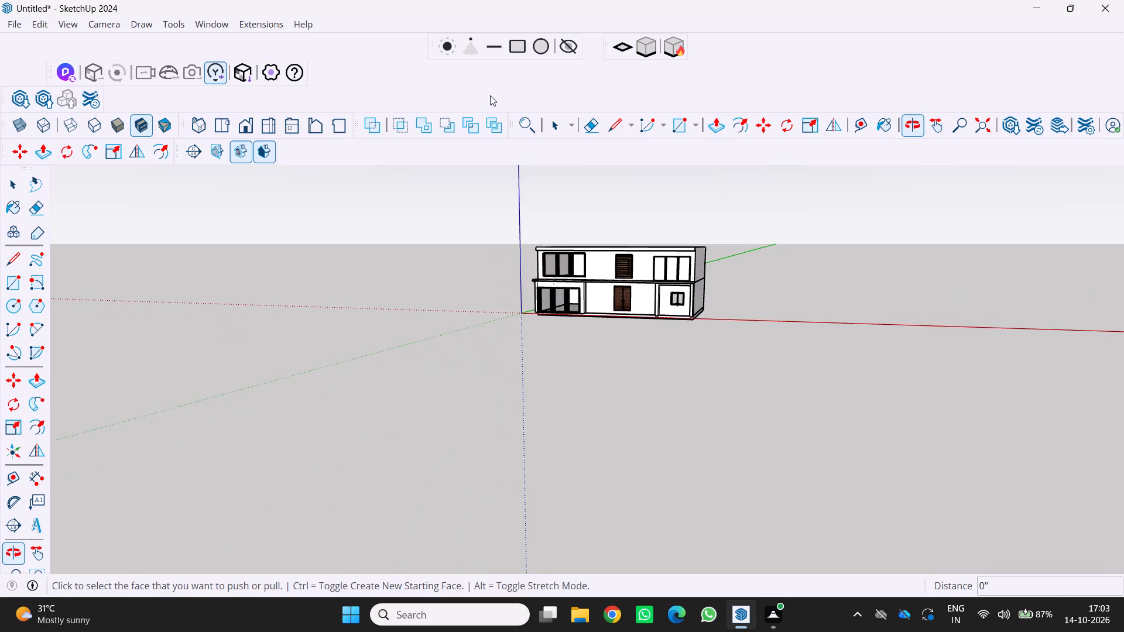
{"action": "scroll", "coordinate": [647, 238], "scroll_direction": "up", "scroll_amount": 14}
{"action": "scroll", "coordinate": [616, 208], "scroll_direction": "down", "scroll_amount": 2}
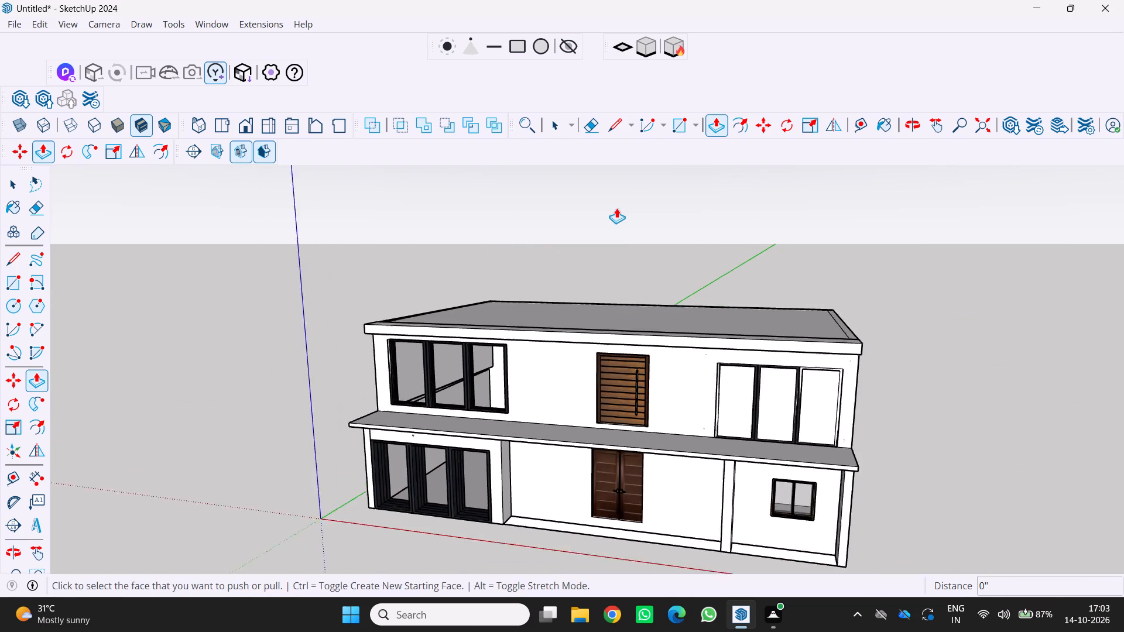
Examine the roof, canopy and front facade from raised frontal and corner views.
{"action": "scroll", "coordinate": [616, 208], "scroll_direction": "down", "scroll_amount": 2}
{"action": "middle_click_drag", "start_coordinate": [622, 210], "coordinate": [659, 287]}
{"action": "middle_click_drag", "start_coordinate": [659, 288], "coordinate": [660, 296]}
{"action": "scroll", "coordinate": [656, 281], "scroll_direction": "down", "scroll_amount": 5}
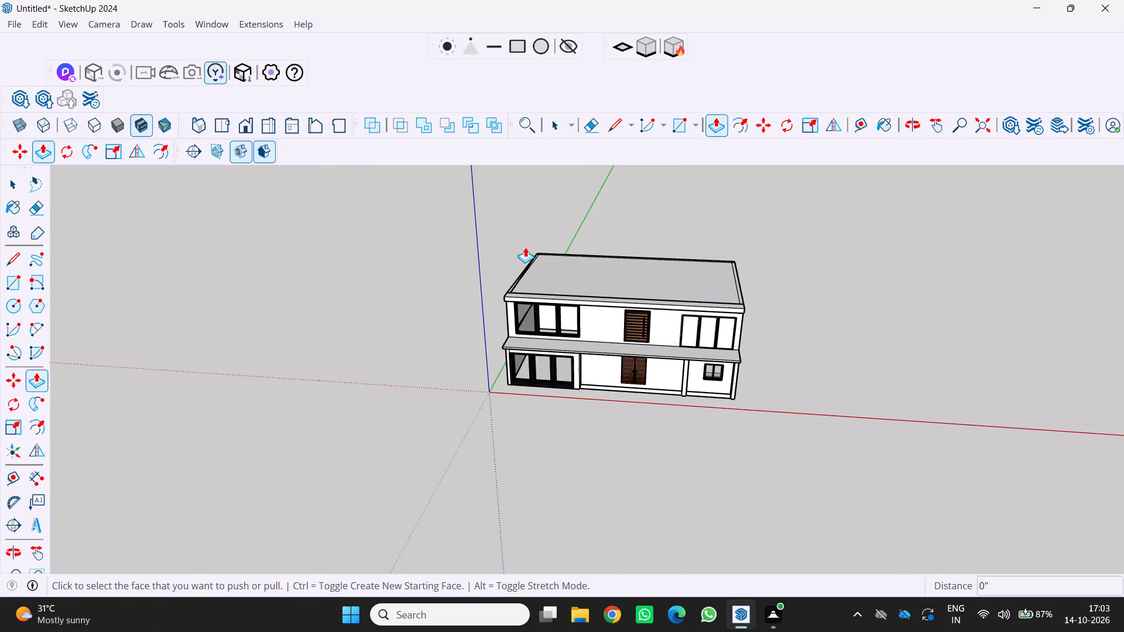
{"action": "scroll", "coordinate": [638, 246], "scroll_direction": "down", "scroll_amount": 3}
{"action": "middle_click_drag", "start_coordinate": [678, 290], "coordinate": [597, 235]}
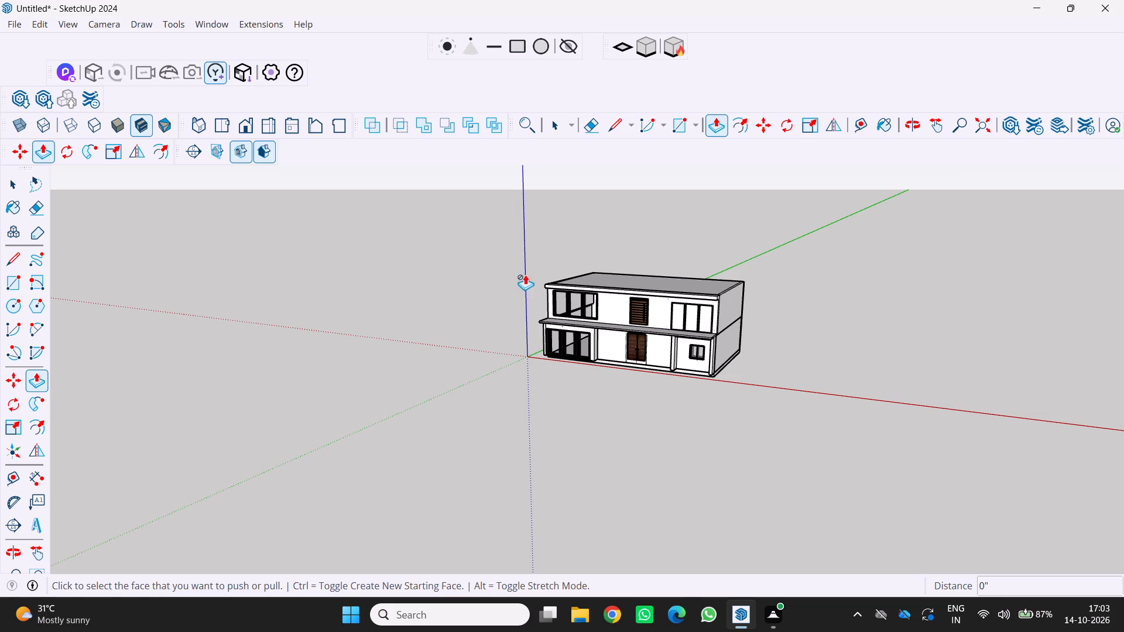
{"action": "scroll", "coordinate": [611, 221], "scroll_direction": "down", "scroll_amount": 2}
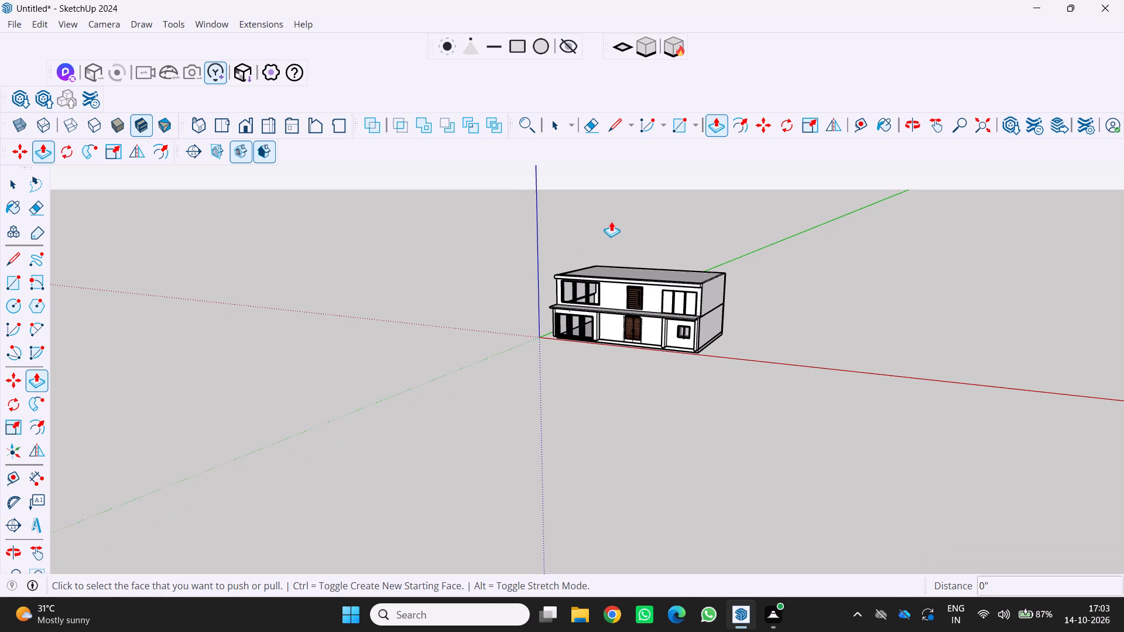
{"action": "middle_click_drag", "start_coordinate": [627, 222], "coordinate": [637, 269]}
{"action": "scroll", "coordinate": [646, 215], "scroll_direction": "up", "scroll_amount": 4}
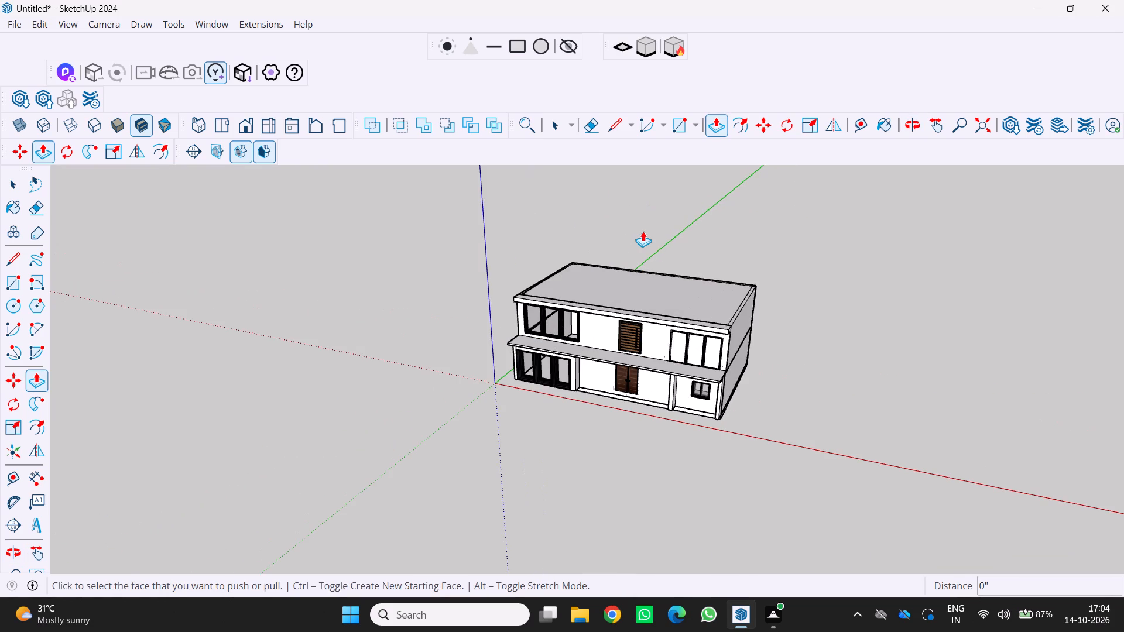
{"action": "scroll", "coordinate": [728, 260], "scroll_direction": "up", "scroll_amount": 3}
{"action": "scroll", "coordinate": [749, 306], "scroll_direction": "up", "scroll_amount": 3}
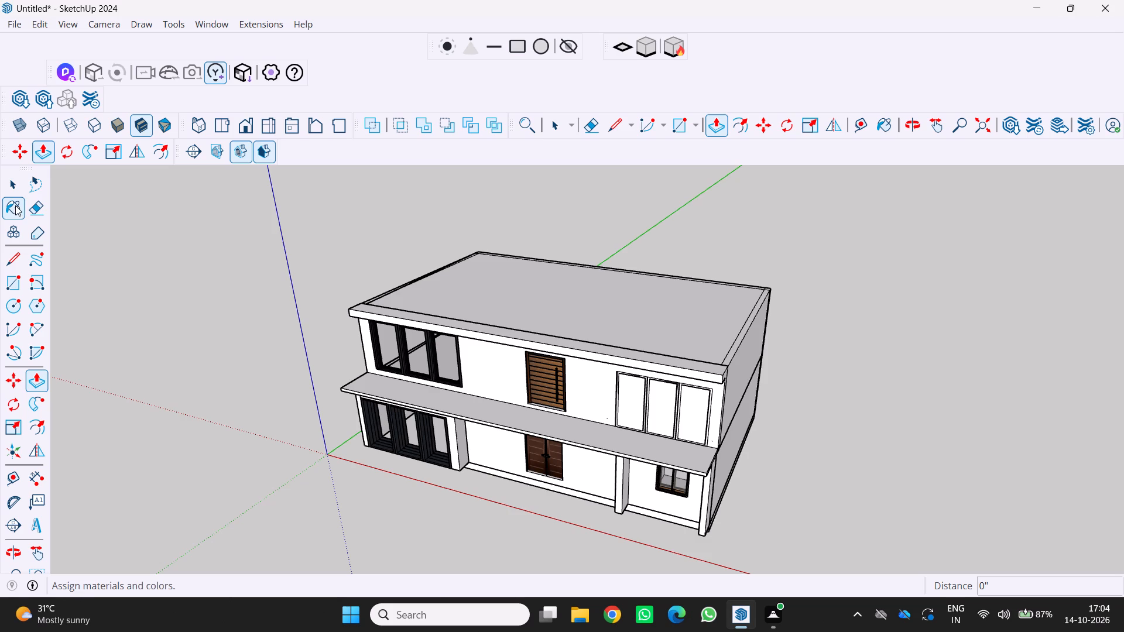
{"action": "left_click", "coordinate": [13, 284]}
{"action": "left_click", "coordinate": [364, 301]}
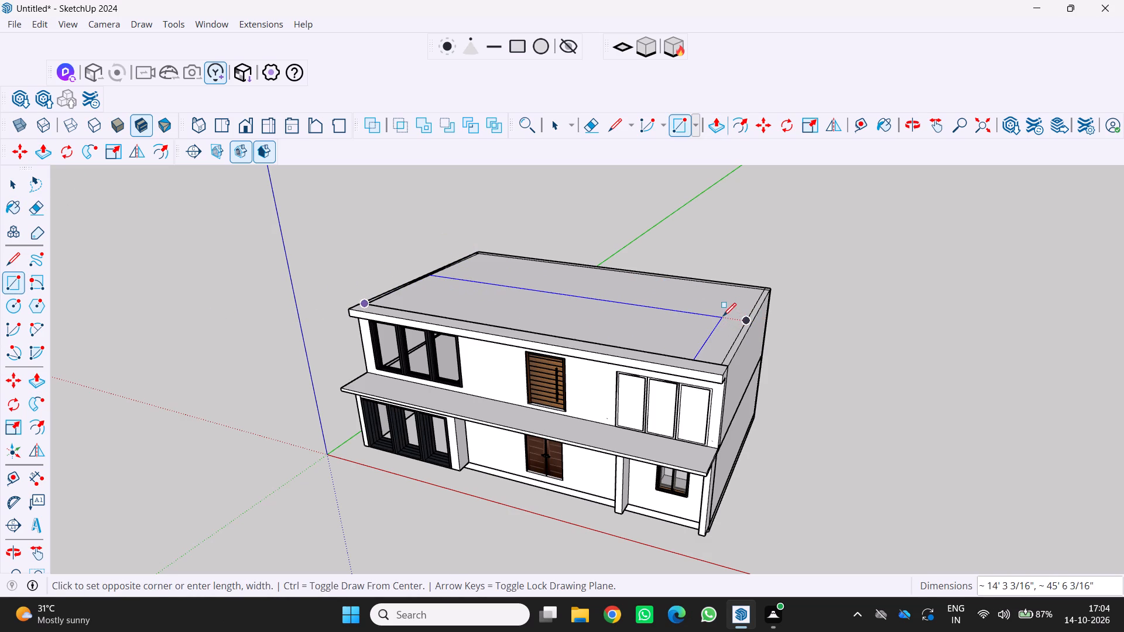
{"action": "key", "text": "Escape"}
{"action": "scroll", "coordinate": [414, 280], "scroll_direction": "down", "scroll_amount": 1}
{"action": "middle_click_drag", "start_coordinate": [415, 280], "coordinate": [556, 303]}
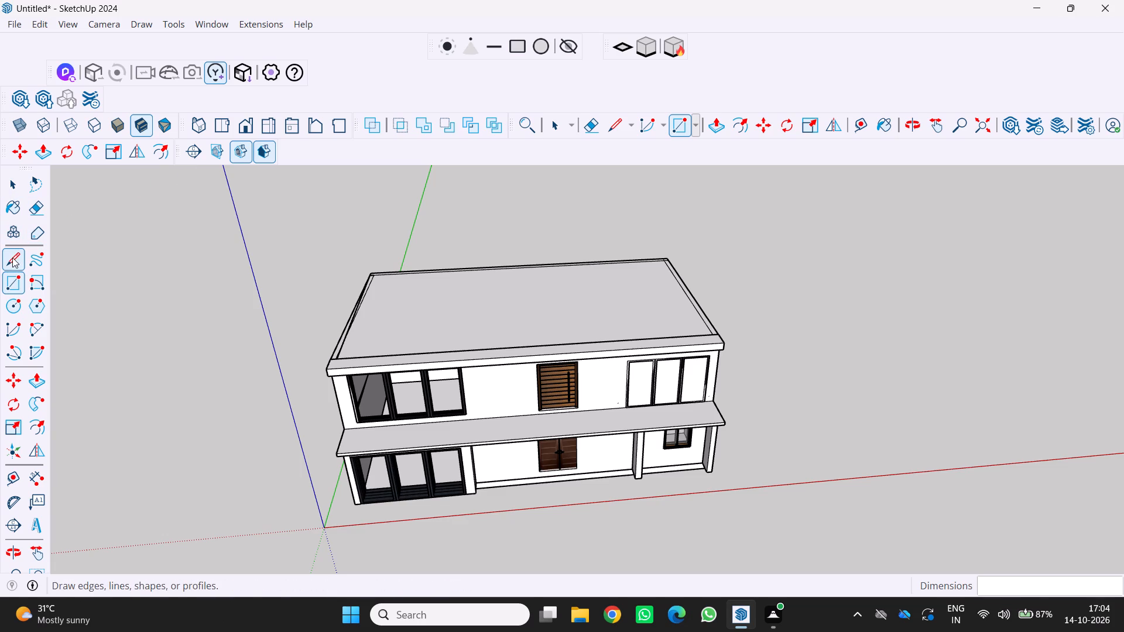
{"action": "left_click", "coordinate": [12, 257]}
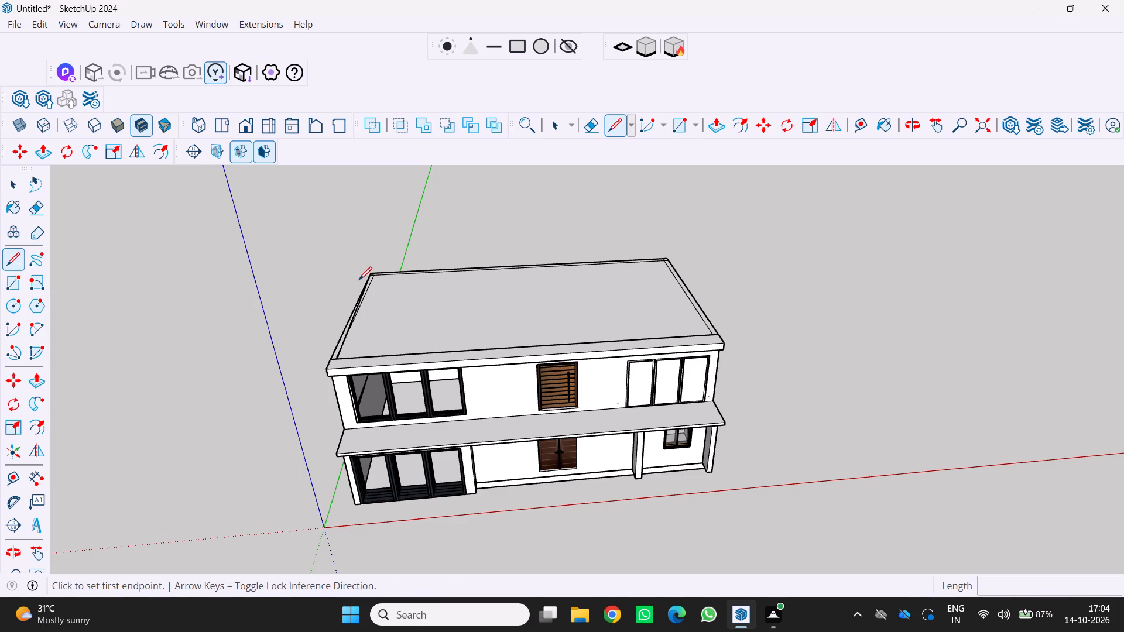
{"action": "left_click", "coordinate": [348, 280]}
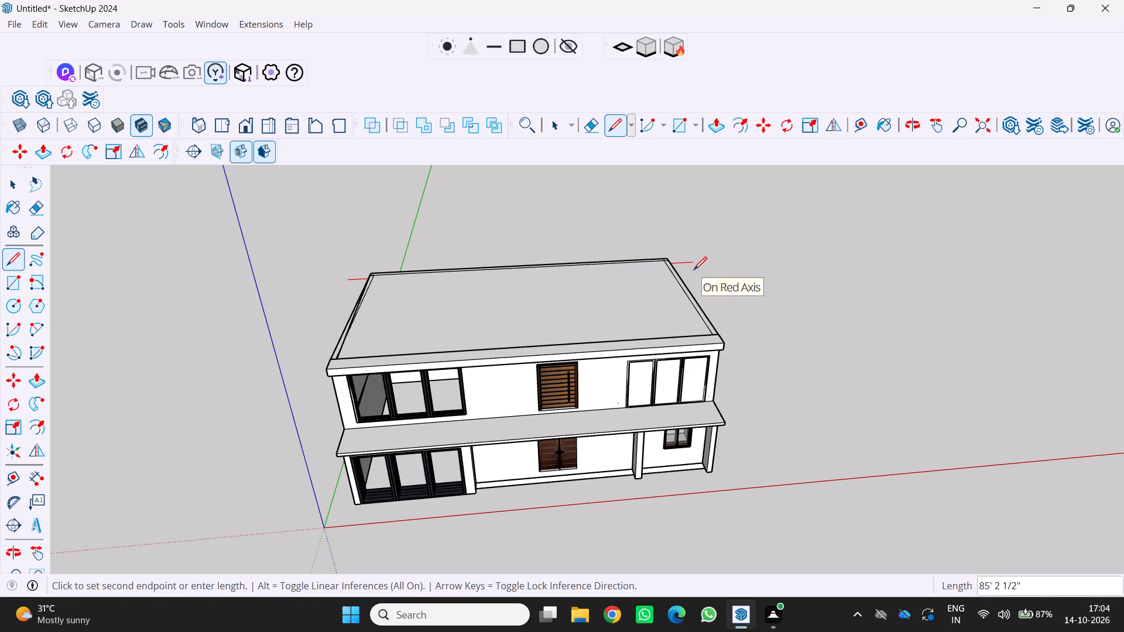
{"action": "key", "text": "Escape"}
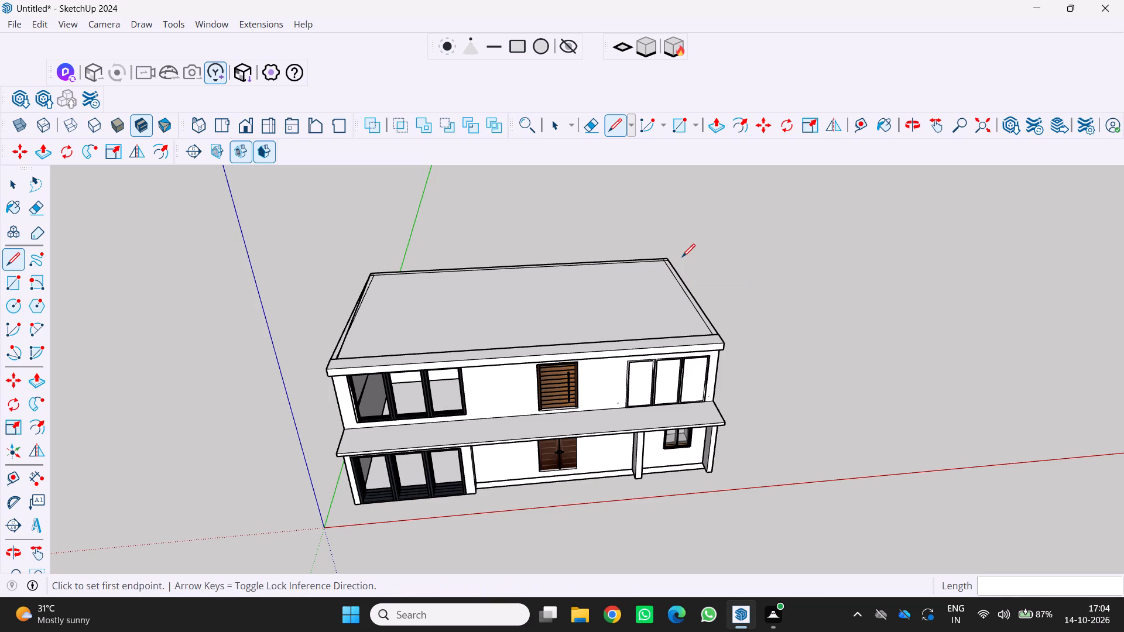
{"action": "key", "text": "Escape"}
Examine the roof outline, side wall and front facade from the side, from above and near eye level.
{"action": "scroll", "coordinate": [680, 257], "scroll_direction": "down", "scroll_amount": 2}
{"action": "middle_click_drag", "start_coordinate": [663, 265], "coordinate": [611, 207]}
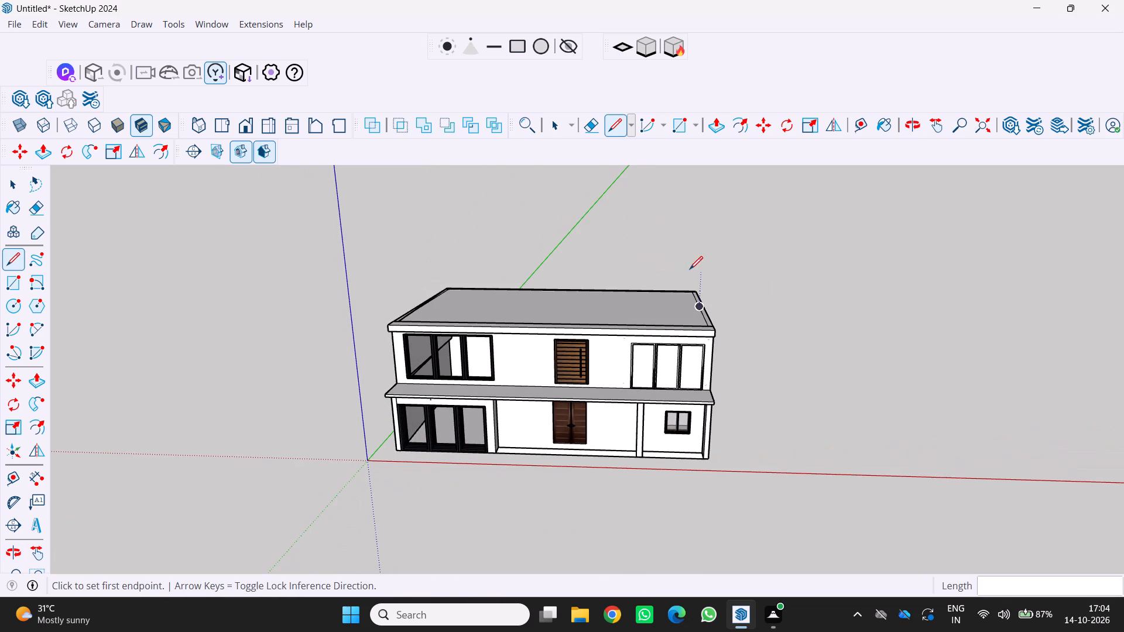
{"action": "scroll", "coordinate": [700, 297], "scroll_direction": "down", "scroll_amount": 2}
{"action": "middle_click_drag", "start_coordinate": [695, 293], "coordinate": [407, 302]}
{"action": "middle_click", "coordinate": [407, 302]}
{"action": "scroll", "coordinate": [510, 296], "scroll_direction": "up", "scroll_amount": 4}
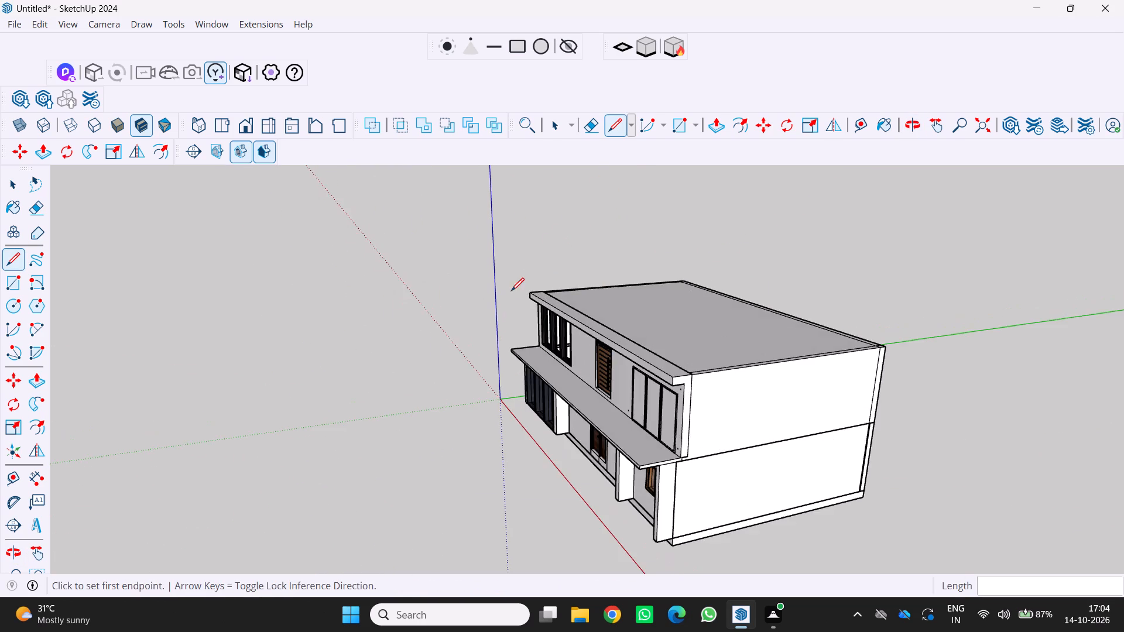
{"action": "middle_click_drag", "start_coordinate": [516, 298], "coordinate": [753, 388]}
{"action": "middle_click_drag", "start_coordinate": [759, 386], "coordinate": [799, 376]}
{"action": "scroll", "coordinate": [799, 376], "scroll_direction": "down", "scroll_amount": 3}
{"action": "scroll", "coordinate": [536, 286], "scroll_direction": "up", "scroll_amount": 1}
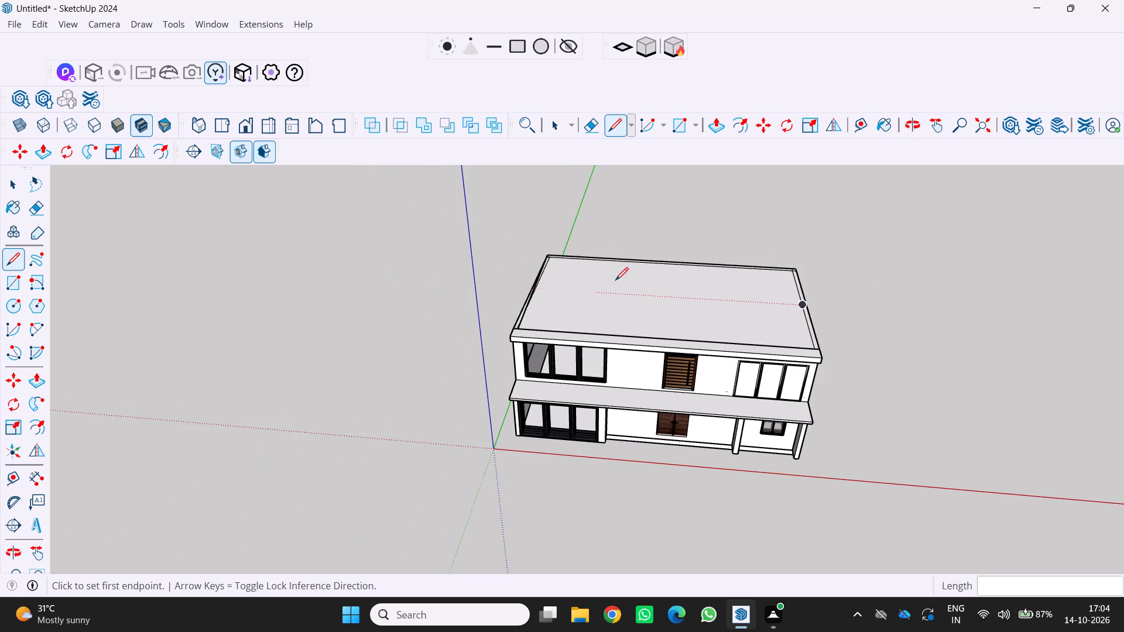
{"action": "scroll", "coordinate": [460, 273], "scroll_direction": "down", "scroll_amount": 5}
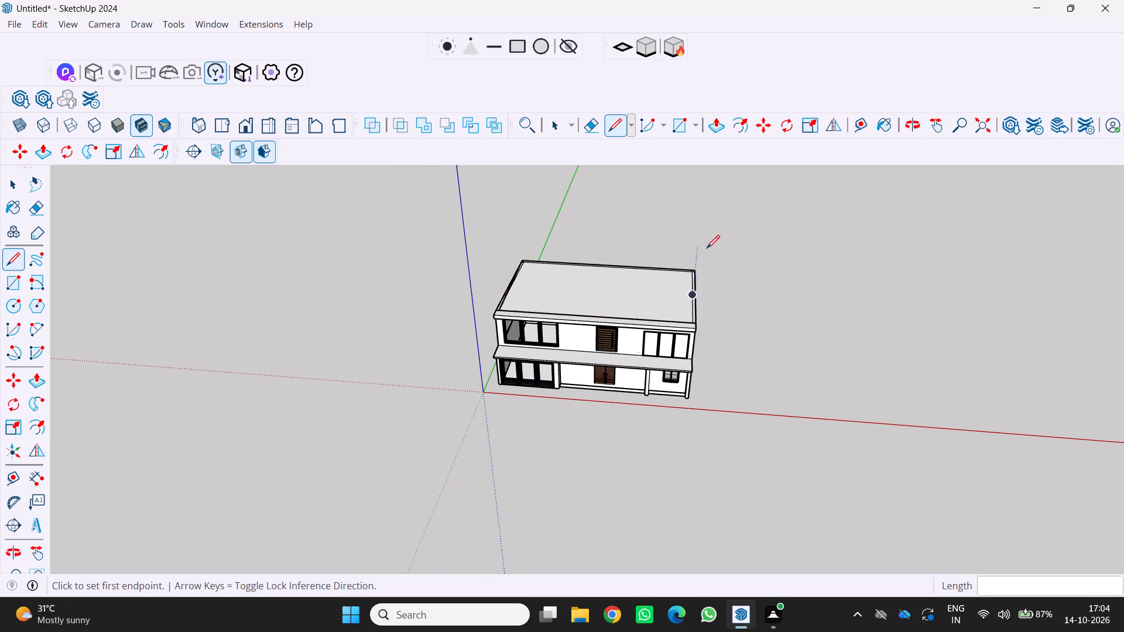
{"action": "key", "text": "Escape"}
{"action": "key", "text": "Escape"}
{"action": "scroll", "coordinate": [616, 278], "scroll_direction": "down", "scroll_amount": 2}
{"action": "middle_click_drag", "start_coordinate": [618, 281], "coordinate": [628, 193]}
{"action": "middle_click", "coordinate": [628, 193]}
{"action": "scroll", "coordinate": [604, 279], "scroll_direction": "up", "scroll_amount": 2}
{"action": "scroll", "coordinate": [577, 375], "scroll_direction": "up", "scroll_amount": 1}
{"action": "middle_click_drag", "start_coordinate": [576, 375], "coordinate": [552, 337]}
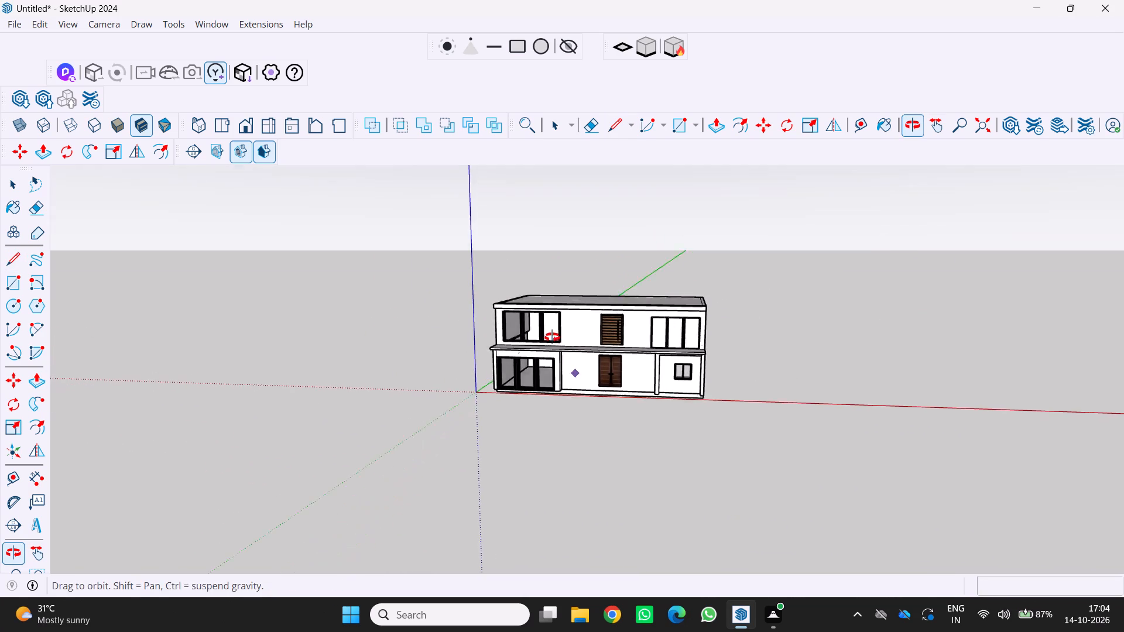
Examine the front facade, canopy and roof from near eye level, from high in front and from a raised corner.
{"action": "middle_click_drag", "start_coordinate": [552, 337], "coordinate": [549, 331]}
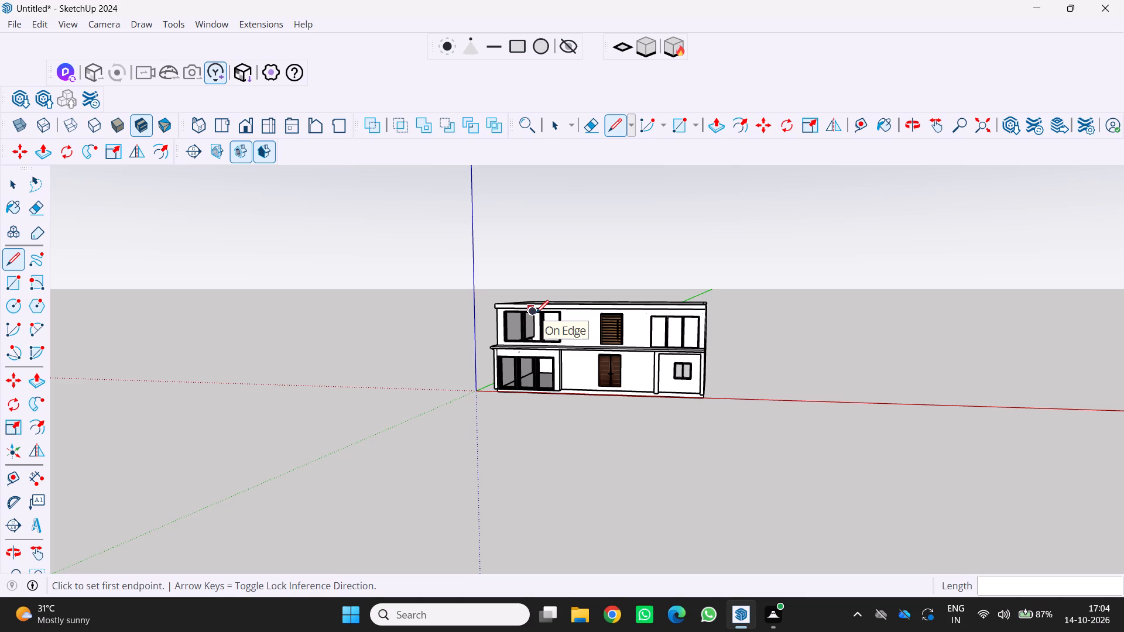
{"action": "scroll", "coordinate": [533, 316], "scroll_direction": "down", "scroll_amount": 2}
{"action": "middle_click_drag", "start_coordinate": [533, 317], "coordinate": [535, 320]}
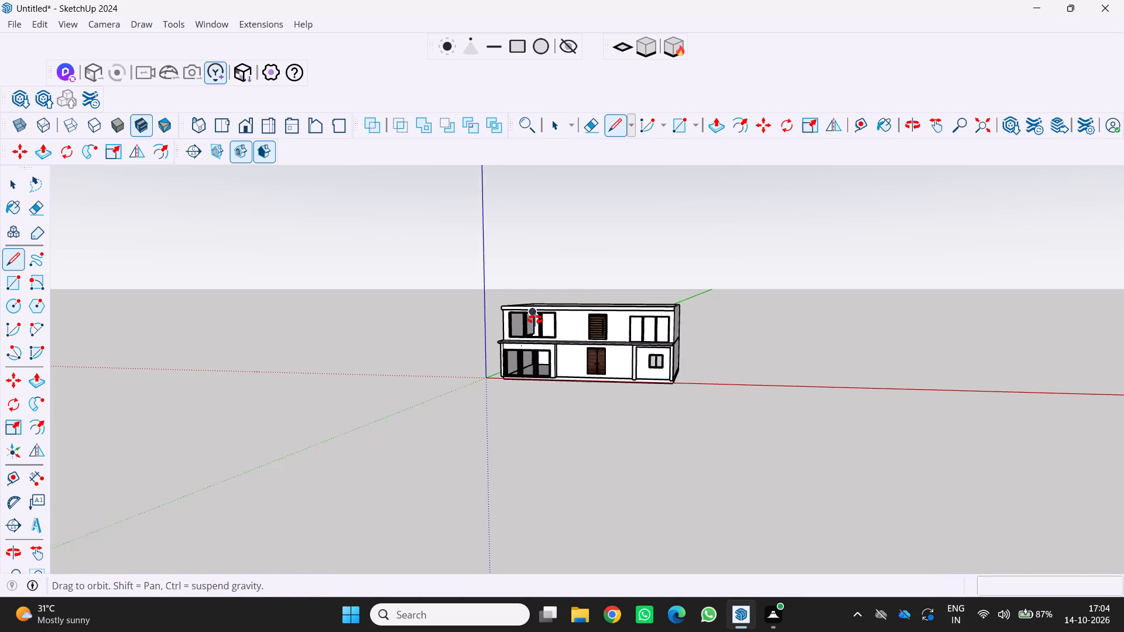
{"action": "middle_click_drag", "start_coordinate": [535, 320], "coordinate": [571, 367]}
{"action": "scroll", "coordinate": [546, 353], "scroll_direction": "down", "scroll_amount": 1}
{"action": "scroll", "coordinate": [403, 263], "scroll_direction": "up", "scroll_amount": 1}
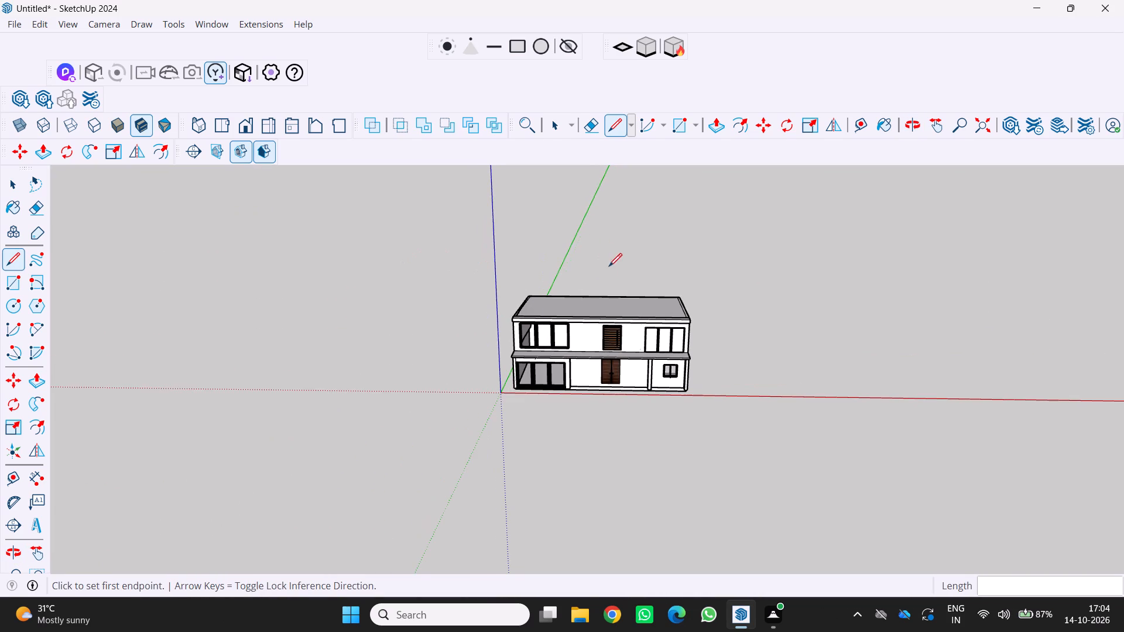
{"action": "middle_click_drag", "start_coordinate": [609, 267], "coordinate": [633, 314]}
{"action": "middle_click", "coordinate": [633, 314]}
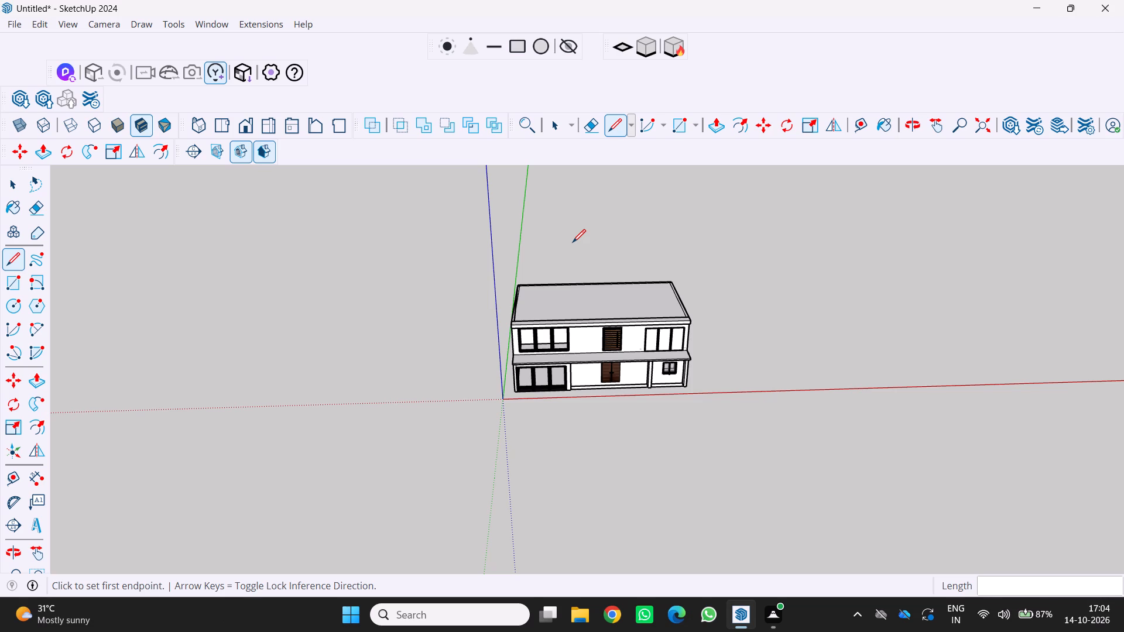
{"action": "scroll", "coordinate": [576, 235], "scroll_direction": "down", "scroll_amount": 1}
{"action": "middle_click_drag", "start_coordinate": [594, 283], "coordinate": [593, 297]}
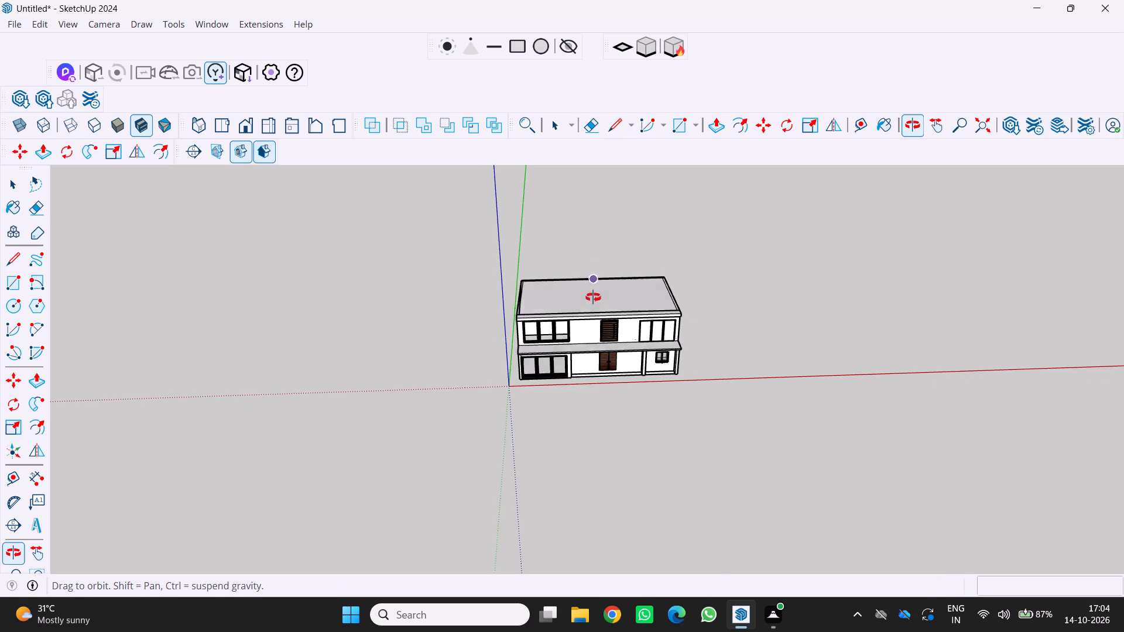
{"action": "middle_click_drag", "start_coordinate": [593, 297], "coordinate": [490, 235]}
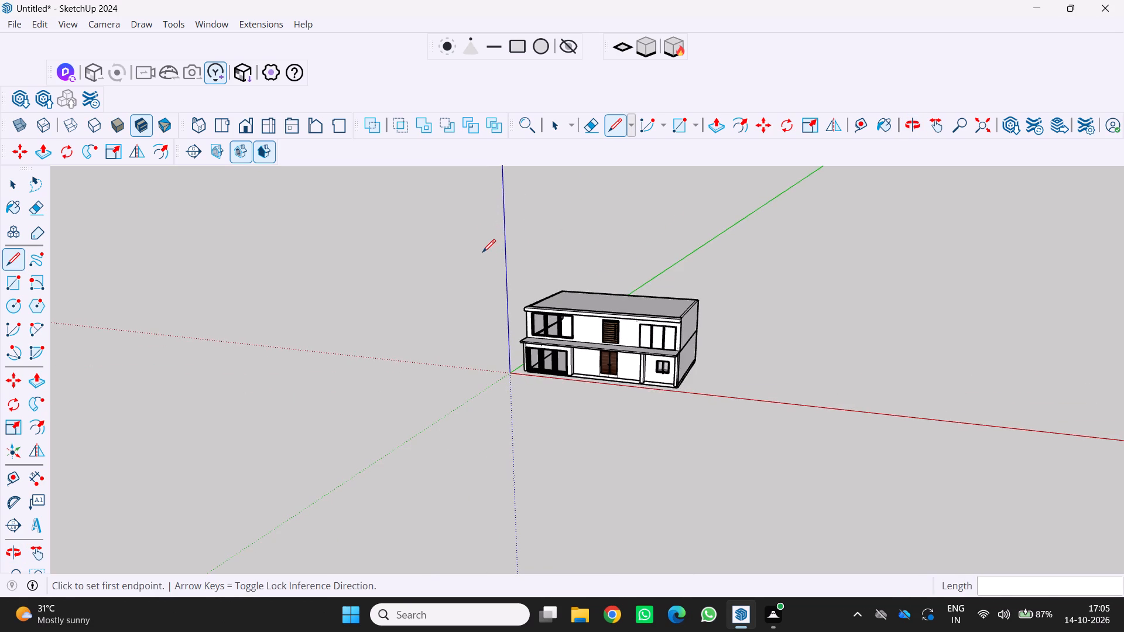
Examine the facade openings, canopy and roof outline from low corner and raised frontal views at a distance.
{"action": "scroll", "coordinate": [488, 261], "scroll_direction": "down", "scroll_amount": 2}
{"action": "middle_click_drag", "start_coordinate": [529, 322], "coordinate": [512, 267]}
{"action": "scroll", "coordinate": [512, 267], "scroll_direction": "up", "scroll_amount": 4}
{"action": "scroll", "coordinate": [554, 293], "scroll_direction": "up", "scroll_amount": 4}
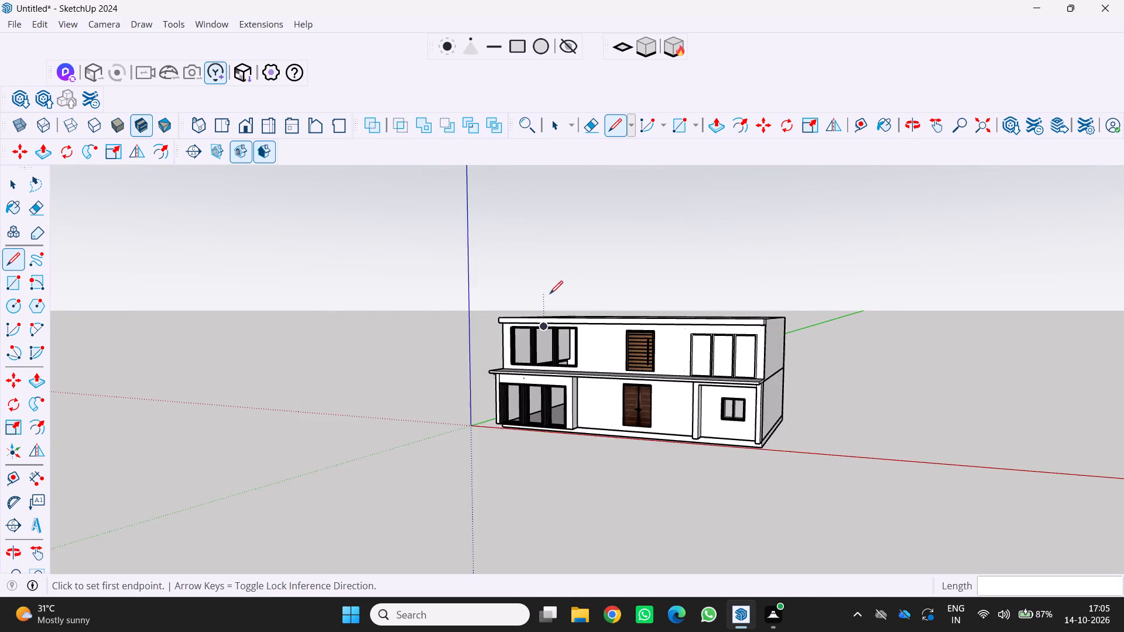
{"action": "scroll", "coordinate": [550, 294], "scroll_direction": "up", "scroll_amount": 4}
{"action": "scroll", "coordinate": [614, 282], "scroll_direction": "down", "scroll_amount": 4}
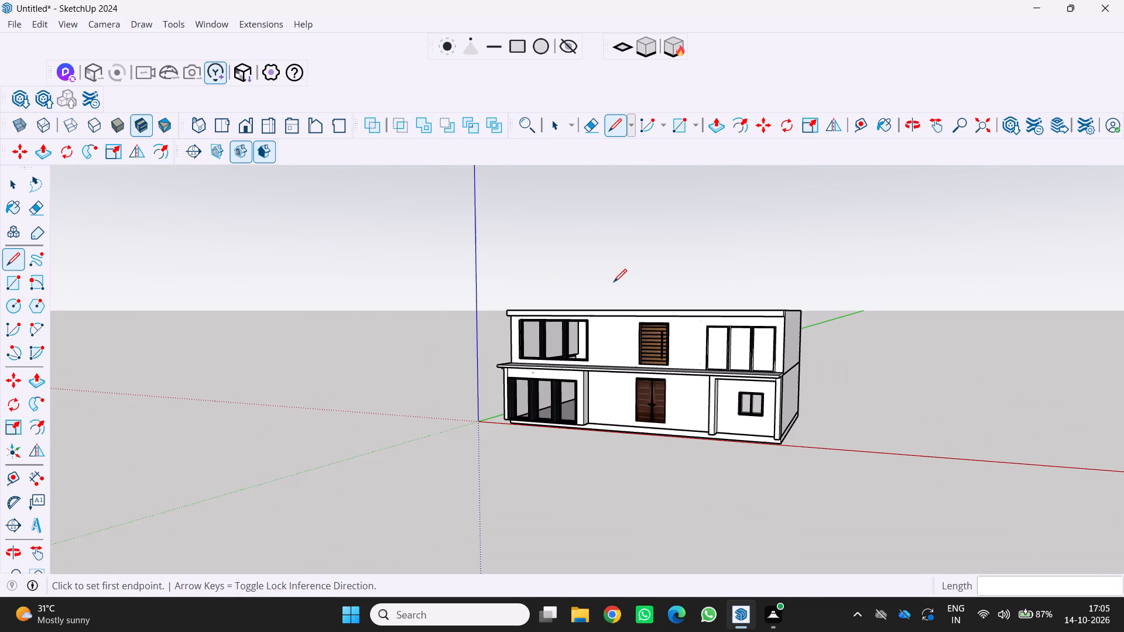
{"action": "middle_click_drag", "start_coordinate": [609, 282], "coordinate": [652, 375]}
{"action": "scroll", "coordinate": [609, 304], "scroll_direction": "down", "scroll_amount": 4}
{"action": "middle_click_drag", "start_coordinate": [609, 304], "coordinate": [628, 288]}
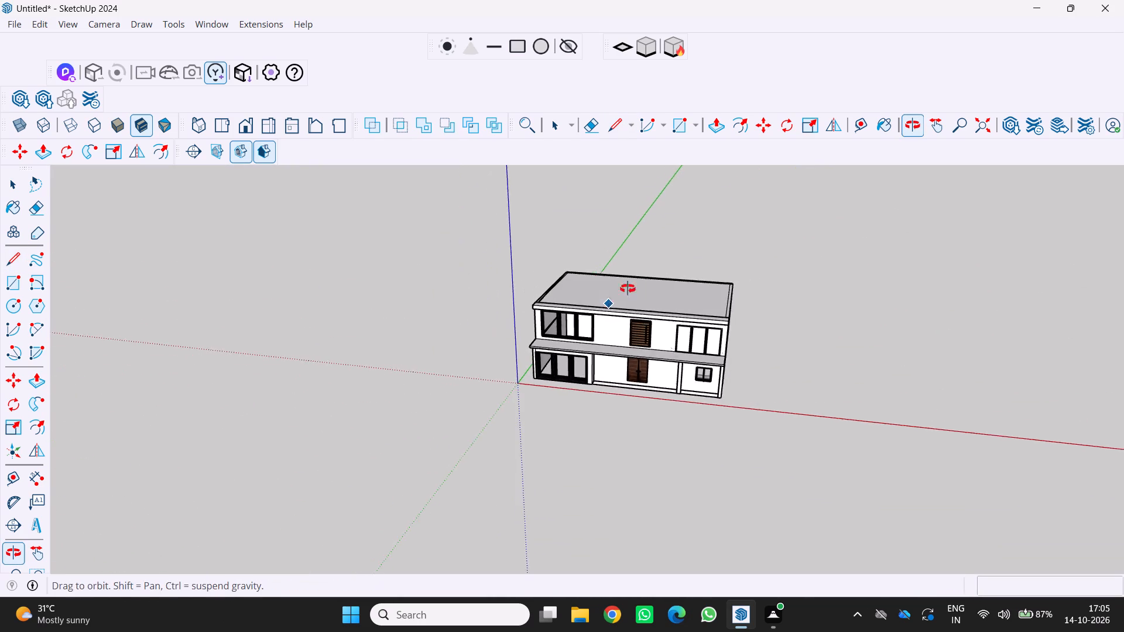
{"action": "middle_click_drag", "start_coordinate": [628, 288], "coordinate": [658, 246]}
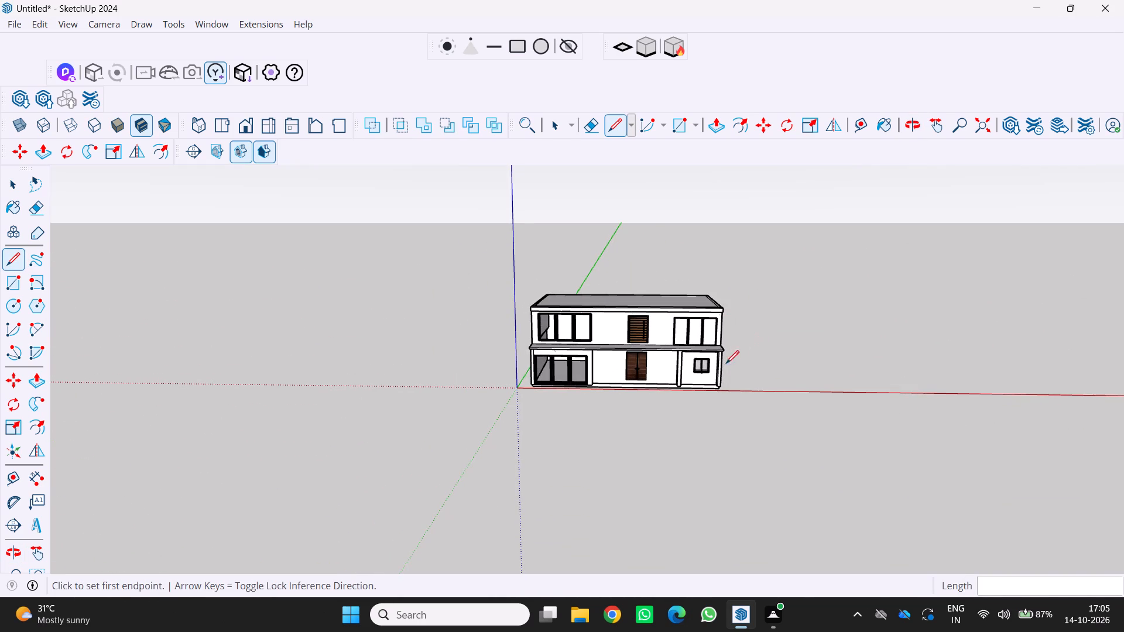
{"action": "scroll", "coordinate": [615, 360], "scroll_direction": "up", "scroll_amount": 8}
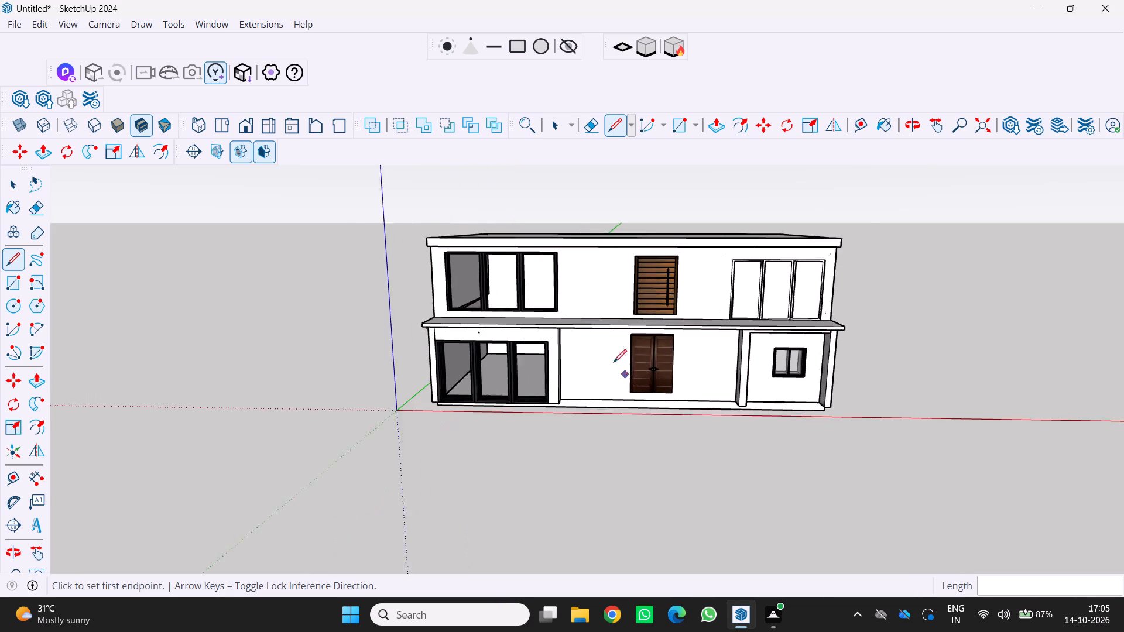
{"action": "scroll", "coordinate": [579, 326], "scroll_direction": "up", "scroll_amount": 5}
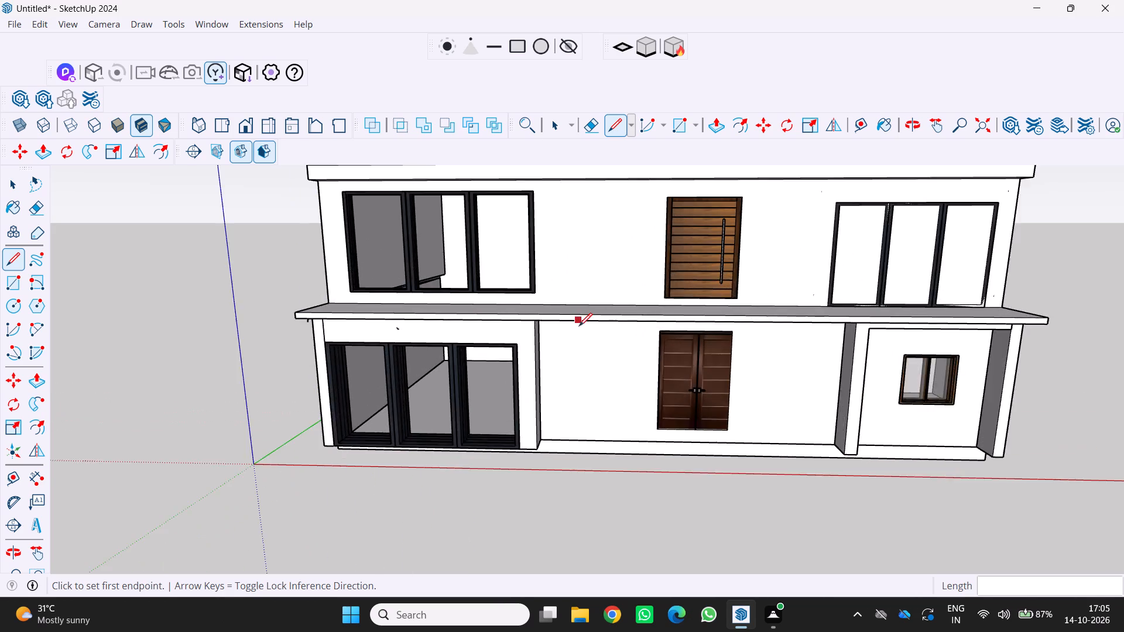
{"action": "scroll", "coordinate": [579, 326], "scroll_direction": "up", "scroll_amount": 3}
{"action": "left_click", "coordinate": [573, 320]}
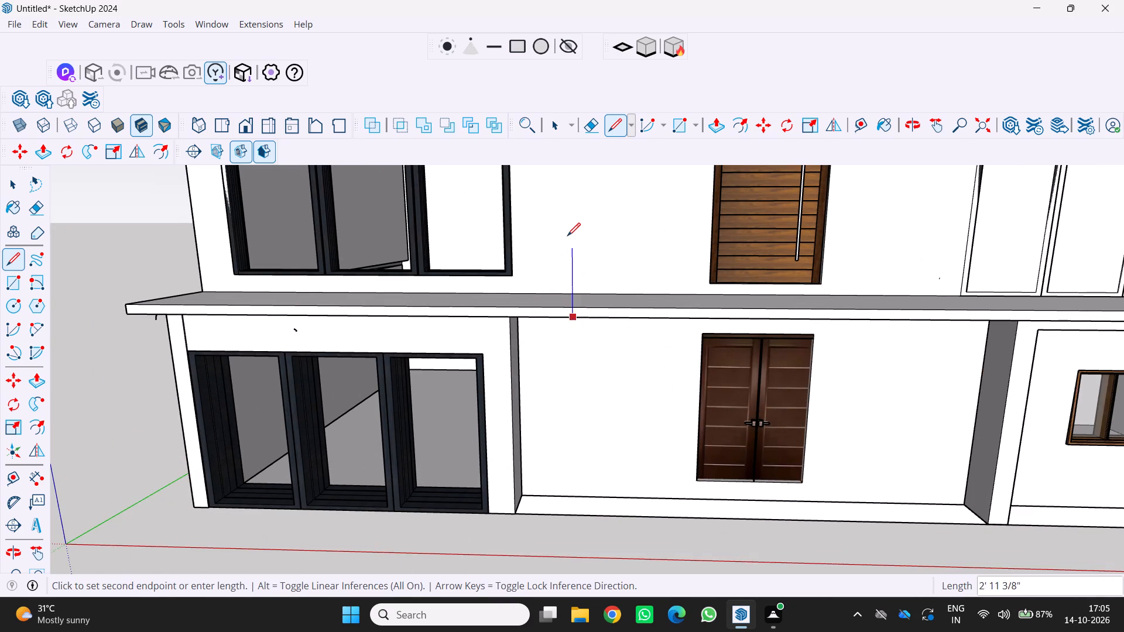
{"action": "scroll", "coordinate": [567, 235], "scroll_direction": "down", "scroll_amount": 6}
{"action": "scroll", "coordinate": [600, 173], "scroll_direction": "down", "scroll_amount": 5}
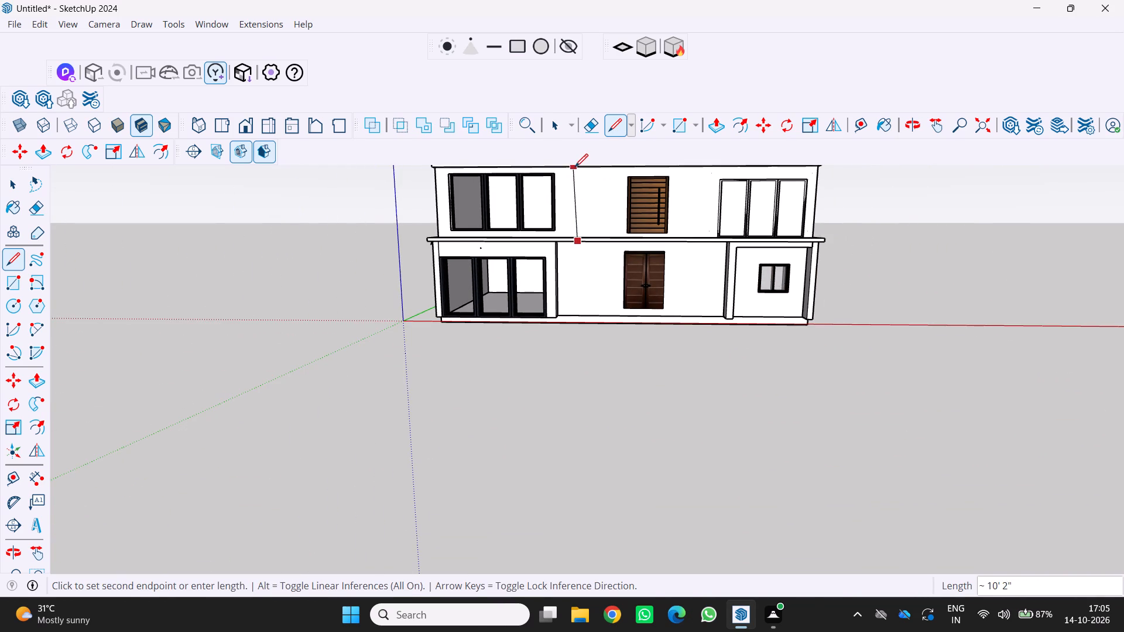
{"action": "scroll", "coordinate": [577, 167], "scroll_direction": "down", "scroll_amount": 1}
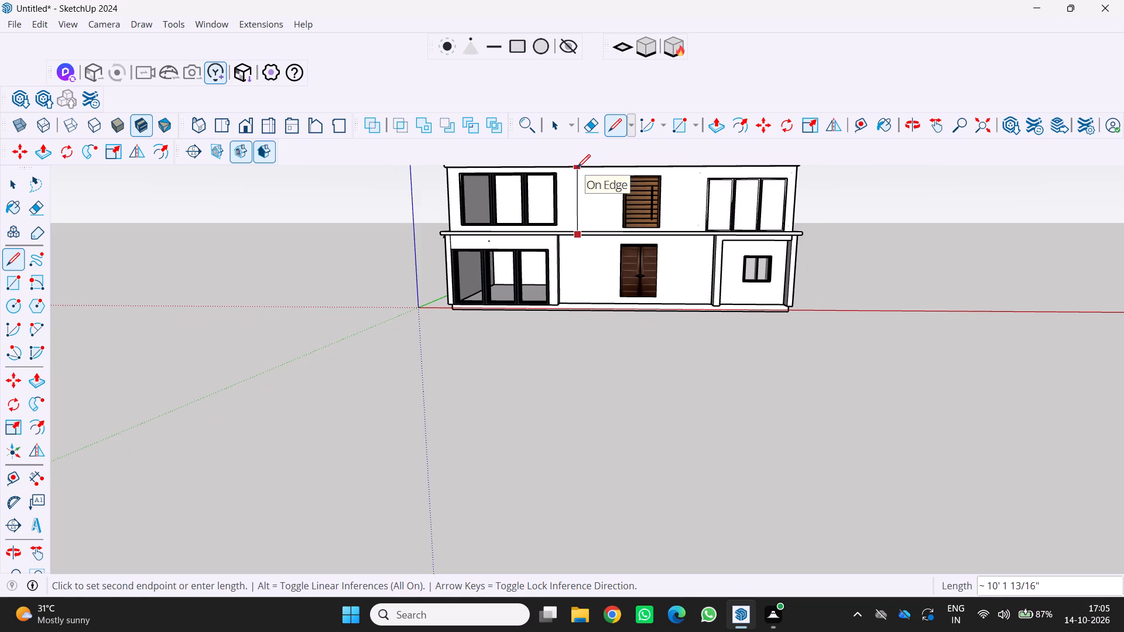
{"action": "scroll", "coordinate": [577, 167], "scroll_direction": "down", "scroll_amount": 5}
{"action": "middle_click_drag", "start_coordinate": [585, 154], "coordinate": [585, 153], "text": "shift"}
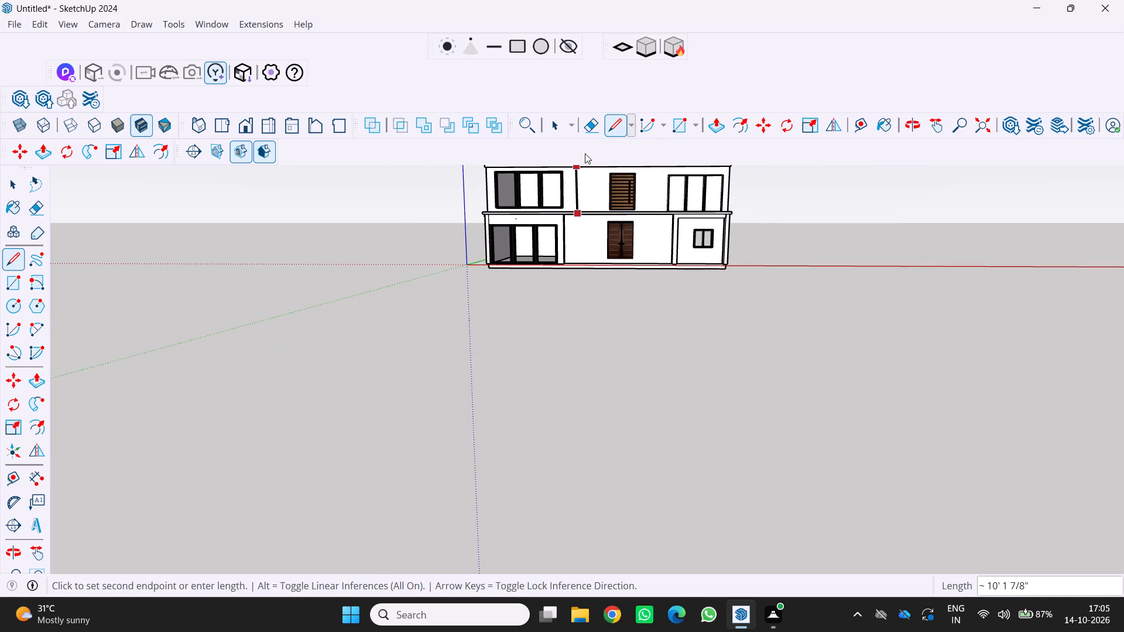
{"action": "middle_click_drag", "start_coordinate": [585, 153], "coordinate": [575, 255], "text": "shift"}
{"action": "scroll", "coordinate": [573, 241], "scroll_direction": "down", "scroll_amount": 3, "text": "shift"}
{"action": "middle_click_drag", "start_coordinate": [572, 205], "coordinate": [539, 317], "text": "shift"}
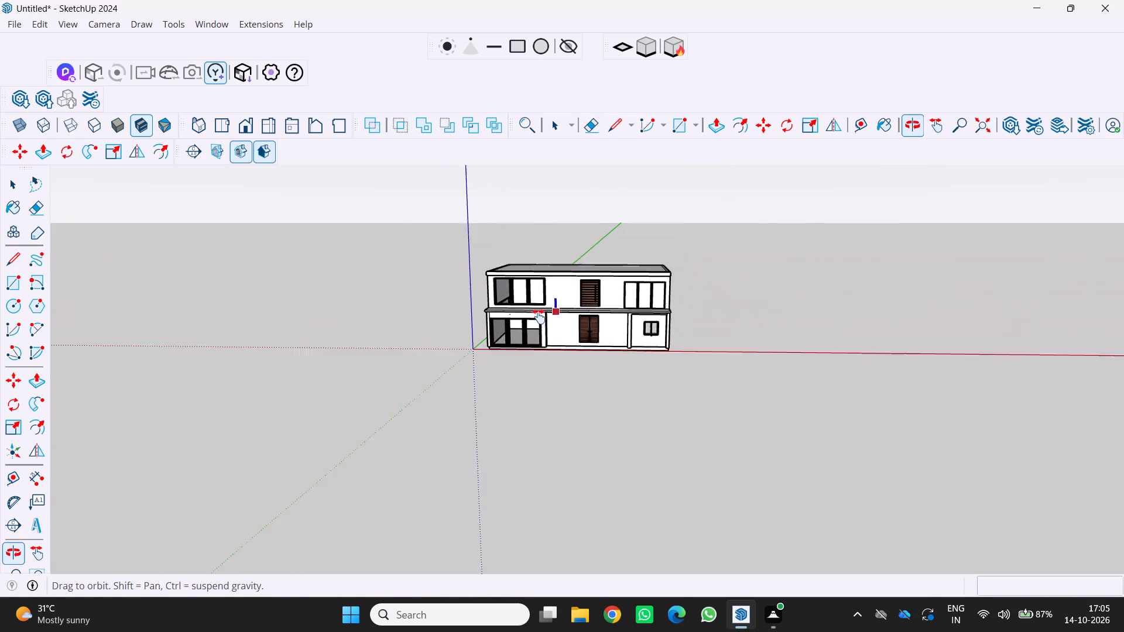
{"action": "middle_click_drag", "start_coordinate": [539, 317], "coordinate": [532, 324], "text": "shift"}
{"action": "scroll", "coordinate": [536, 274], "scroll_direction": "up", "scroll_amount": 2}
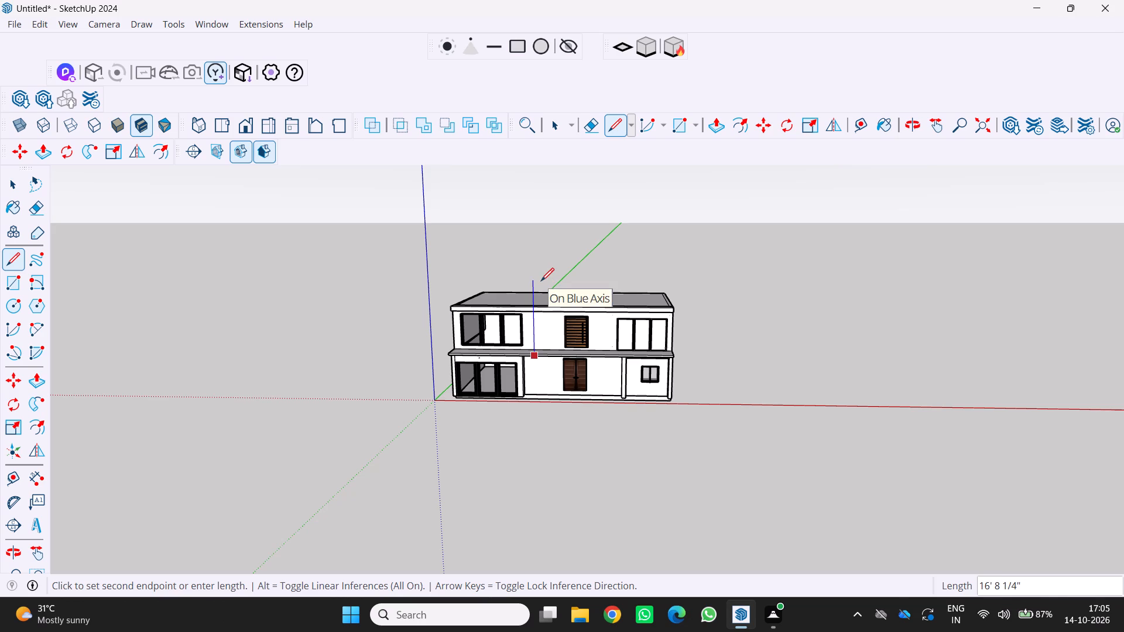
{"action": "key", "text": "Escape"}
Draw a vertical rectangle about 1' 9" by 4' 6" hanging down from the canopy's front edge, between the glazed opening and wooden double door.
{"action": "key", "text": "r"}
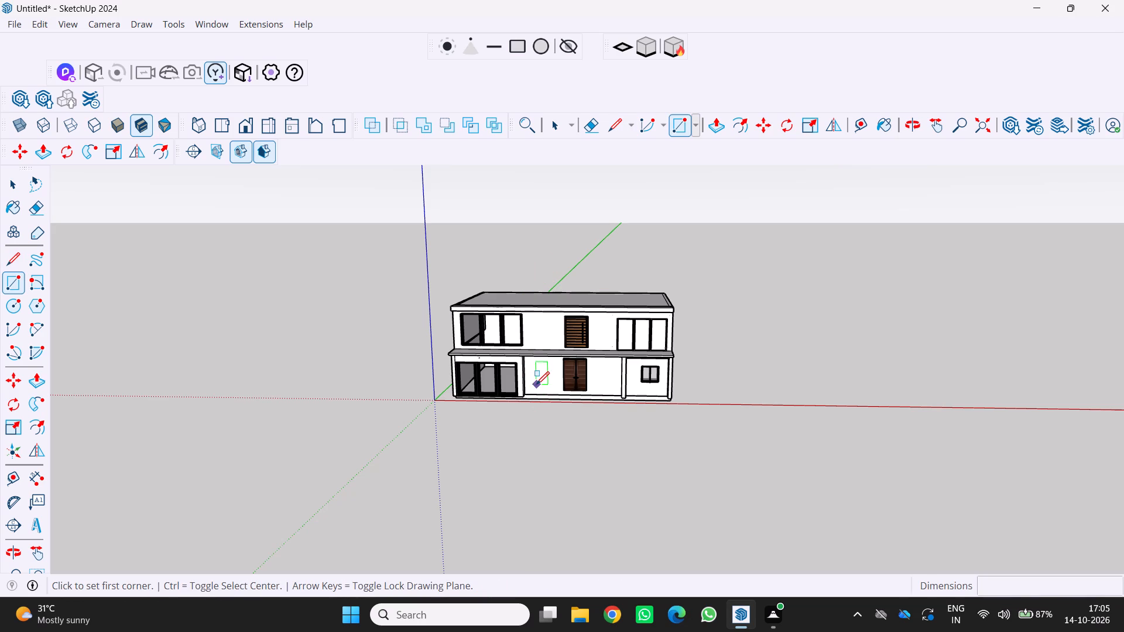
{"action": "scroll", "coordinate": [539, 379], "scroll_direction": "up", "scroll_amount": 4}
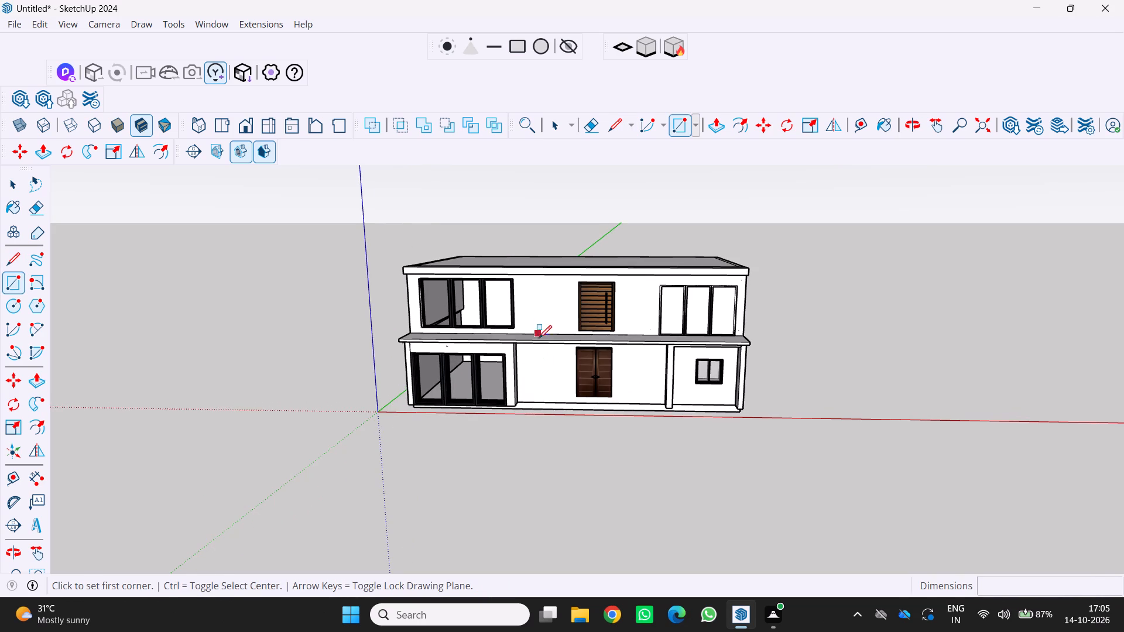
{"action": "scroll", "coordinate": [526, 356], "scroll_direction": "up", "scroll_amount": 7}
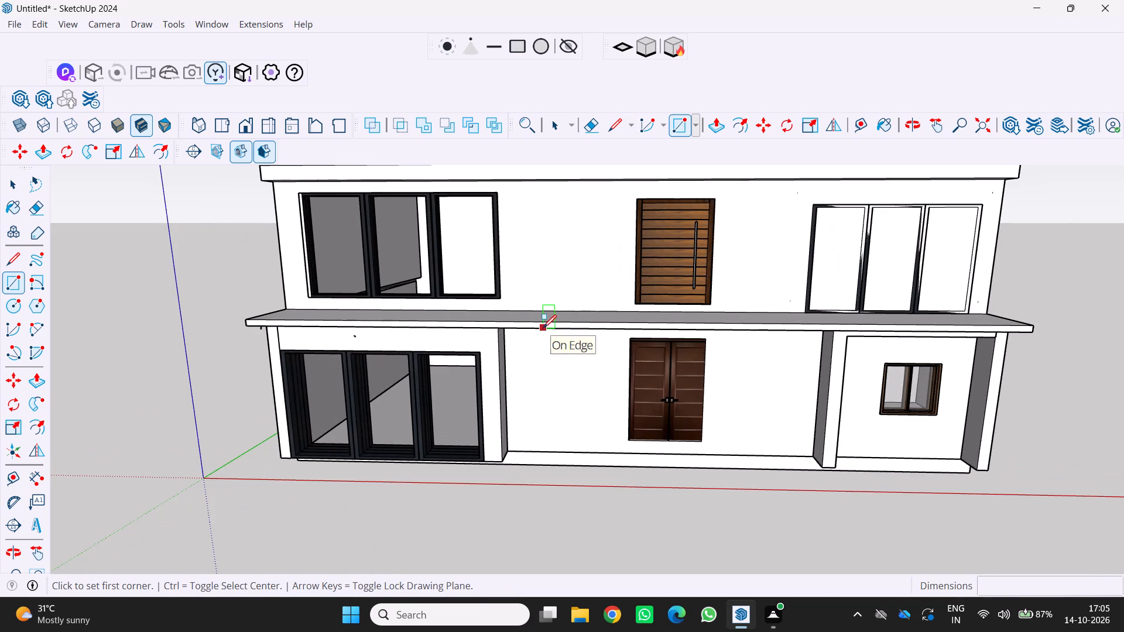
{"action": "left_click", "coordinate": [543, 328]}
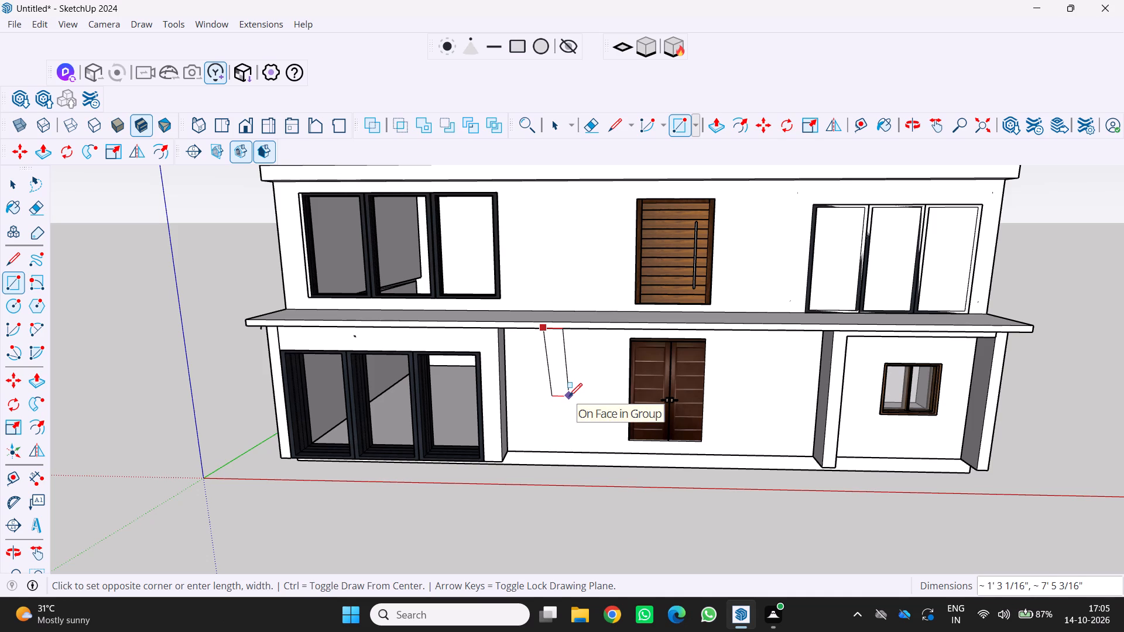
{"action": "key", "text": "Up"}
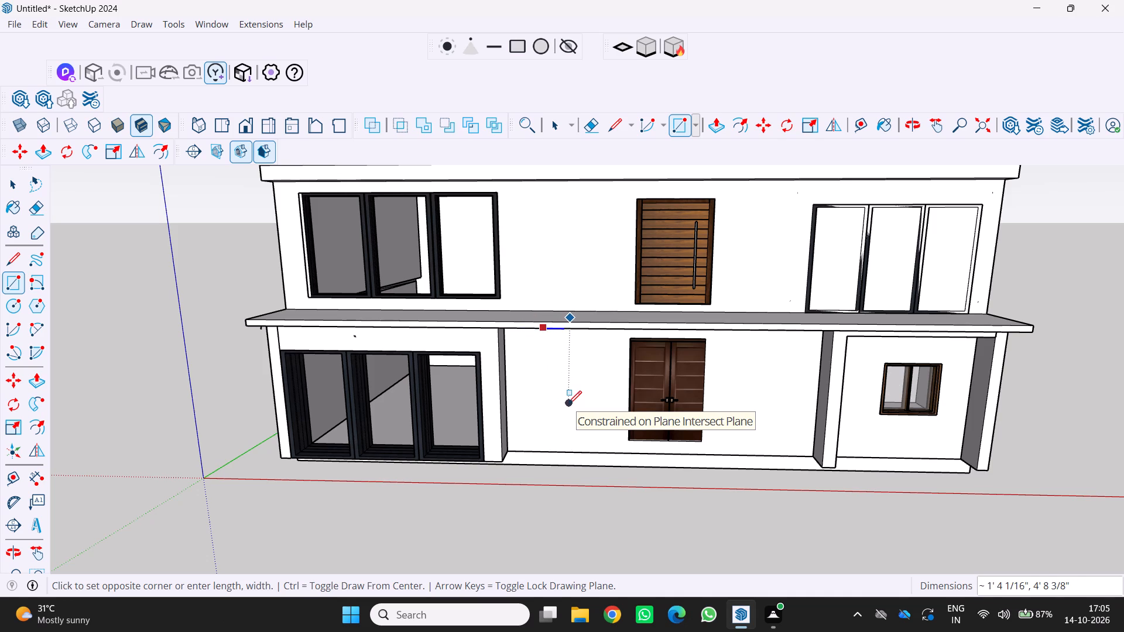
{"action": "key", "text": "Right"}
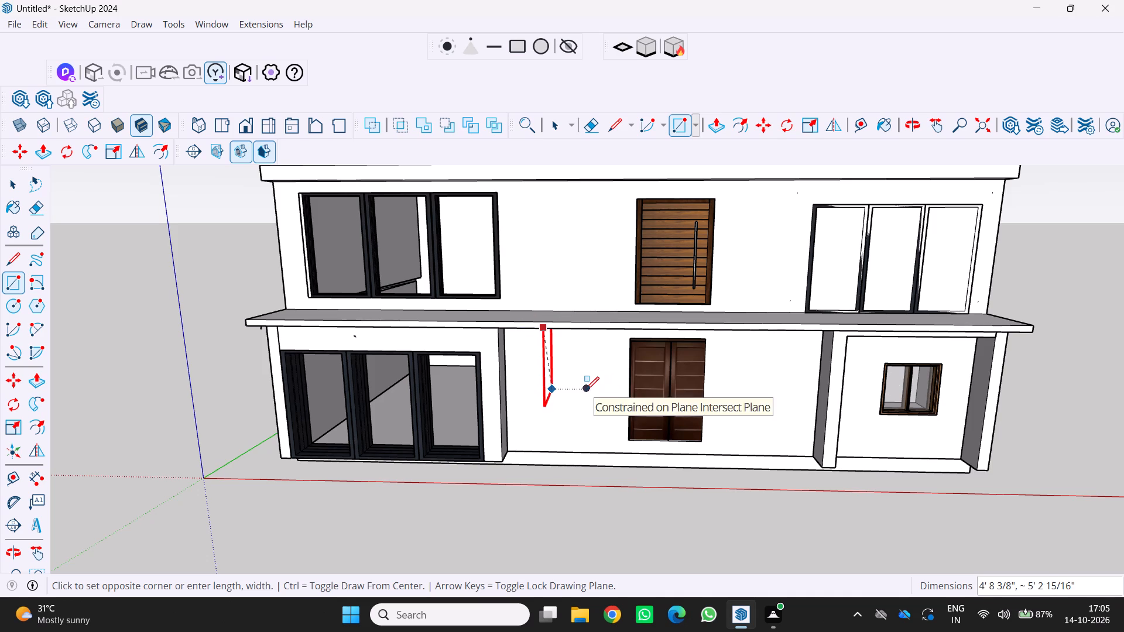
{"action": "key", "text": "Left"}
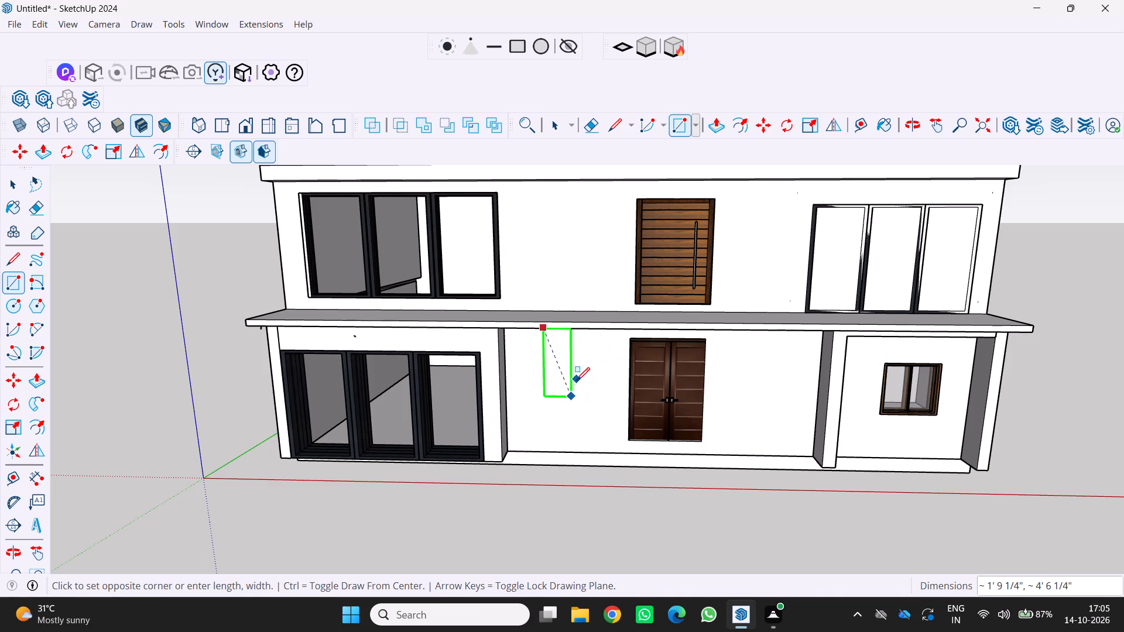
{"action": "left_click", "coordinate": [577, 380]}
Draw a matching vertical rectangle about 1' 10" by 6' 6" rising from the hanging rectangle's upper corner on the canopy edge.
{"action": "scroll", "coordinate": [554, 327], "scroll_direction": "up", "scroll_amount": 3}
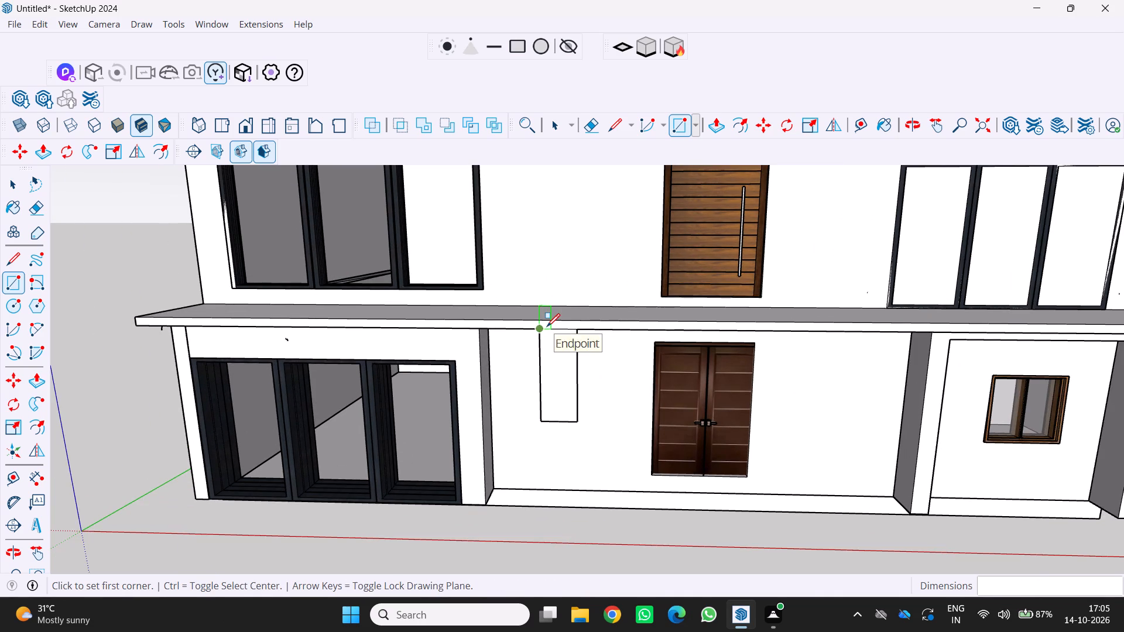
{"action": "left_click", "coordinate": [547, 327]}
{"action": "scroll", "coordinate": [588, 171], "scroll_direction": "down", "scroll_amount": 5}
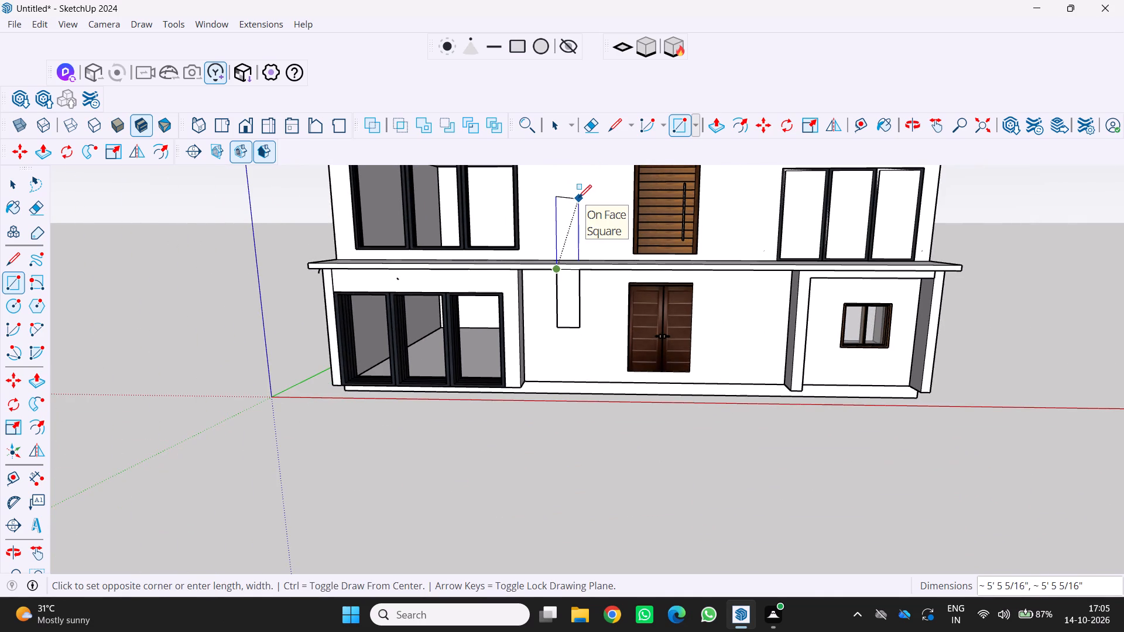
{"action": "key", "text": "Left"}
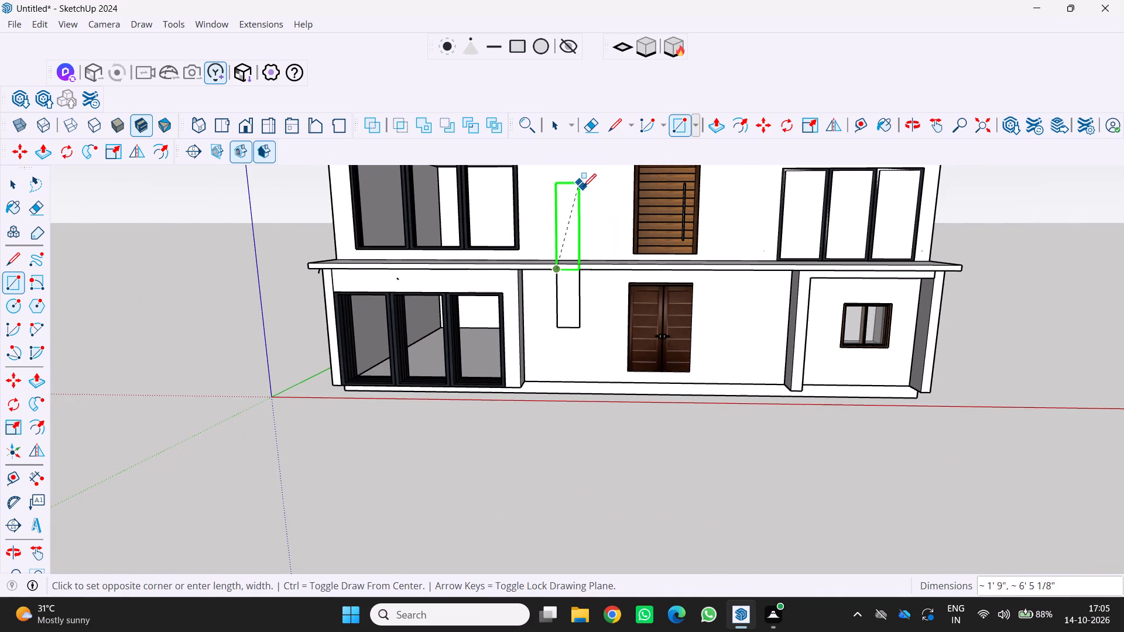
{"action": "left_click", "coordinate": [584, 186]}
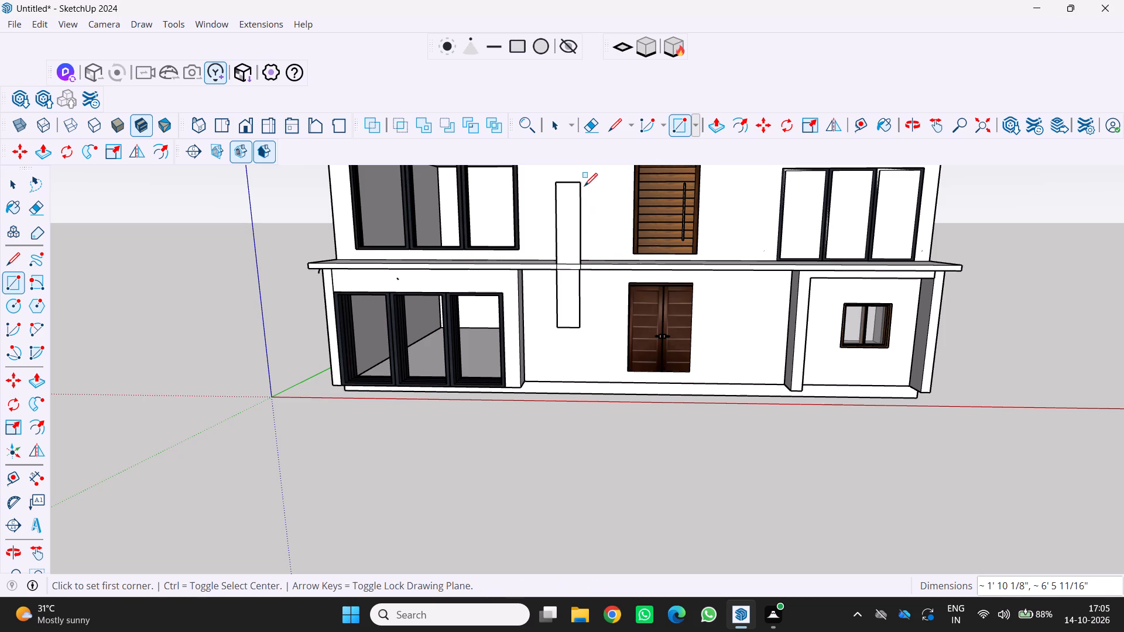
Push/Pull the upper rectangle above the canopy's front edge outward about 7".
{"action": "scroll", "coordinate": [519, 214], "scroll_direction": "down", "scroll_amount": 4}
{"action": "middle_click_drag", "start_coordinate": [520, 214], "coordinate": [470, 268]}
{"action": "scroll", "coordinate": [523, 228], "scroll_direction": "down", "scroll_amount": 1}
{"action": "scroll", "coordinate": [525, 248], "scroll_direction": "up", "scroll_amount": 4}
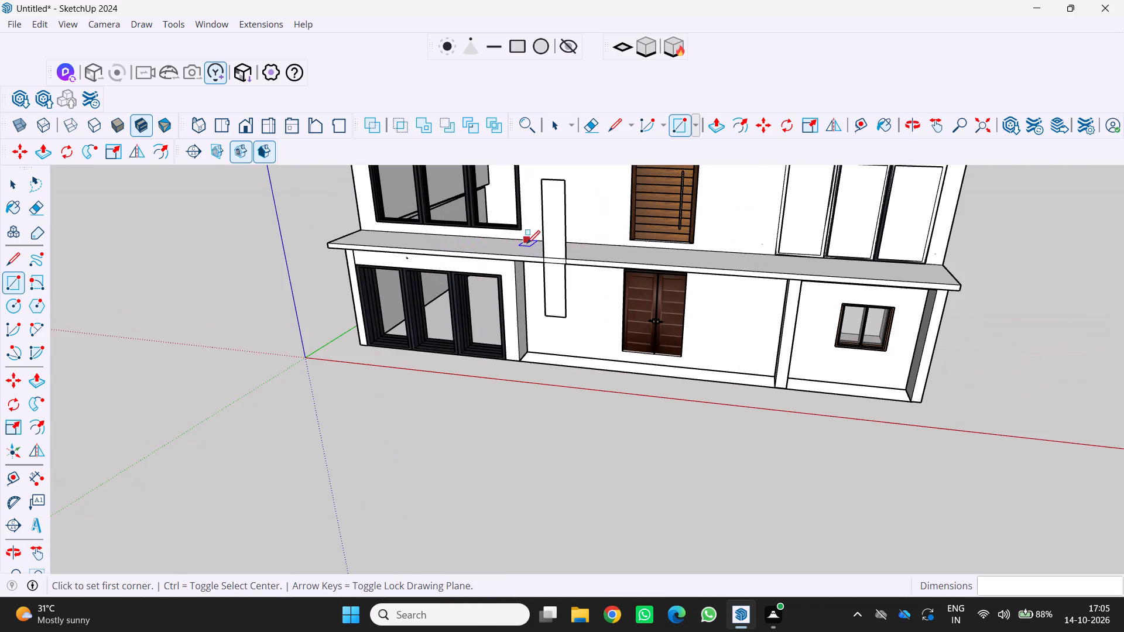
{"action": "key", "text": "p"}
{"action": "left_click", "coordinate": [558, 239]}
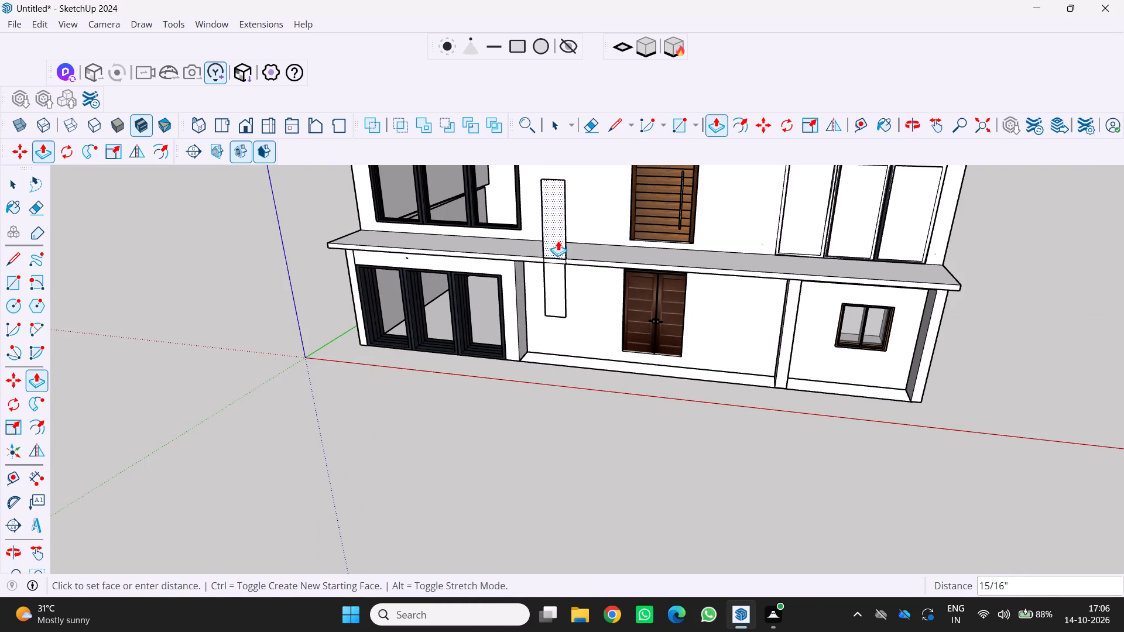
{"action": "left_click", "coordinate": [560, 246]}
Push/Pull the short face just below the projecting upper strip, at the canopy's edge, outward about 6".
{"action": "scroll", "coordinate": [549, 263], "scroll_direction": "up", "scroll_amount": 2}
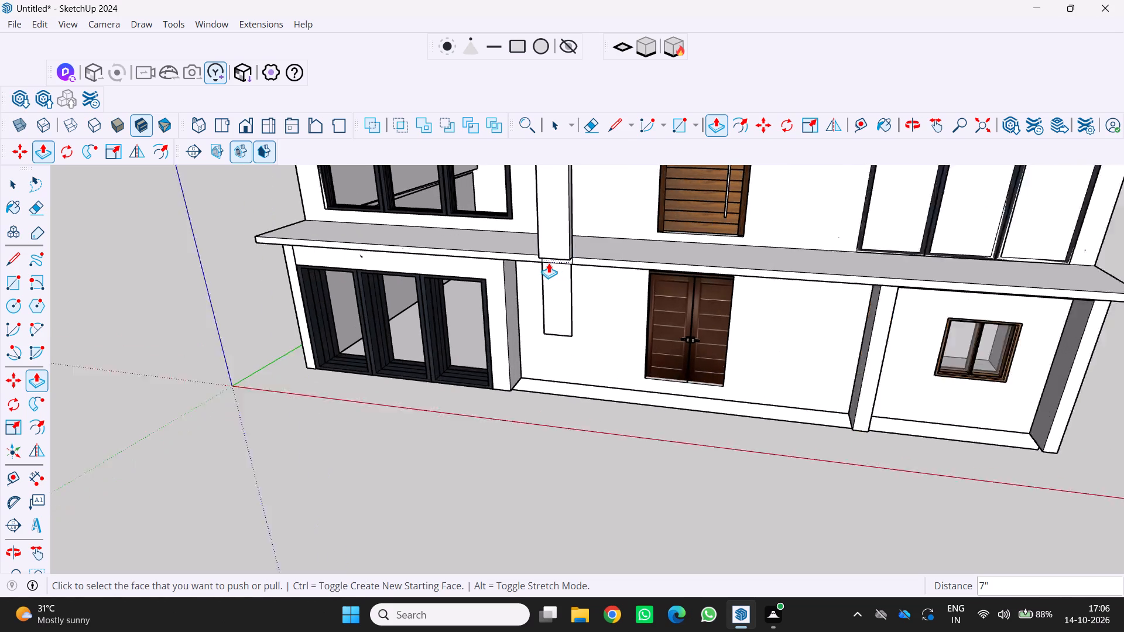
{"action": "scroll", "coordinate": [549, 263], "scroll_direction": "up", "scroll_amount": 12}
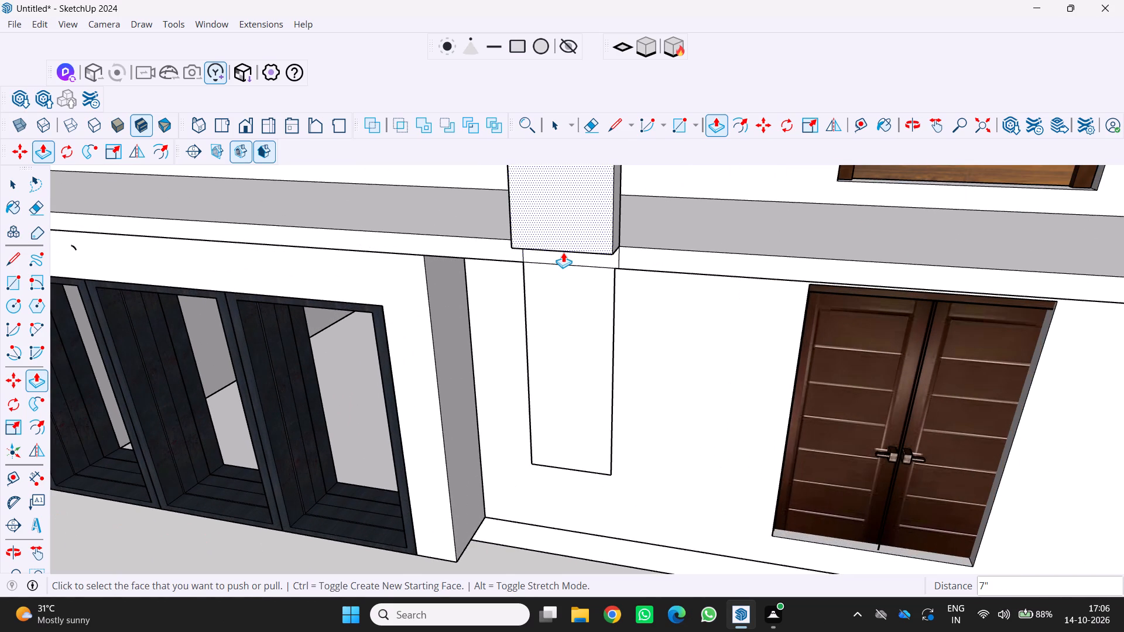
{"action": "left_click", "coordinate": [563, 252]}
{"action": "left_click", "coordinate": [565, 254]}
{"action": "scroll", "coordinate": [556, 268], "scroll_direction": "up", "scroll_amount": 4}
{"action": "left_click", "coordinate": [566, 252]}
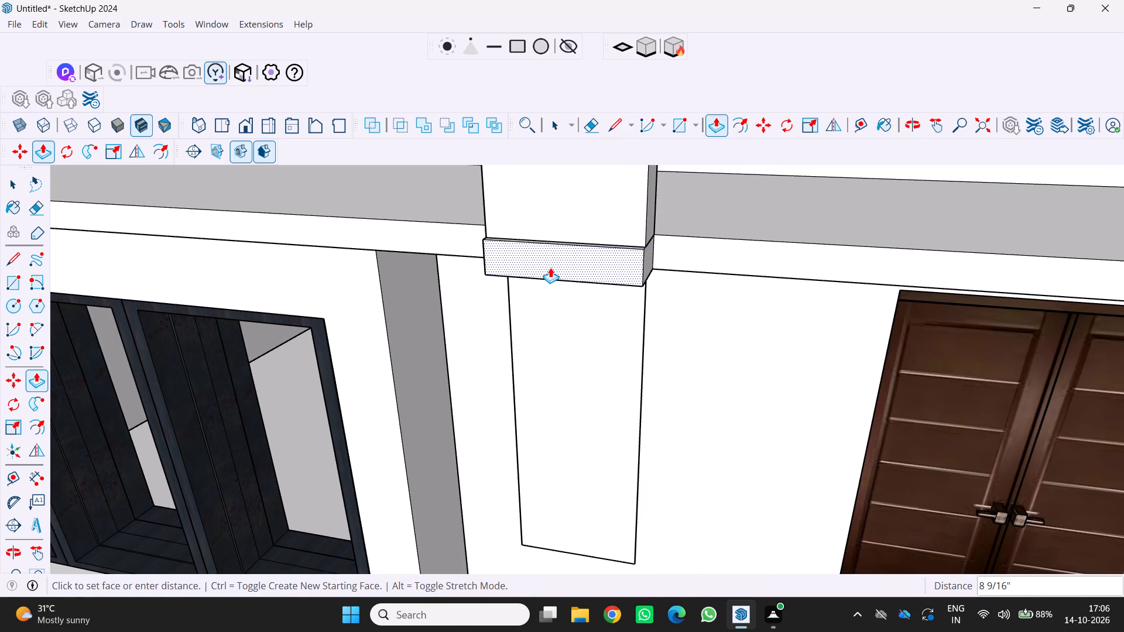
{"action": "left_click", "coordinate": [557, 265]}
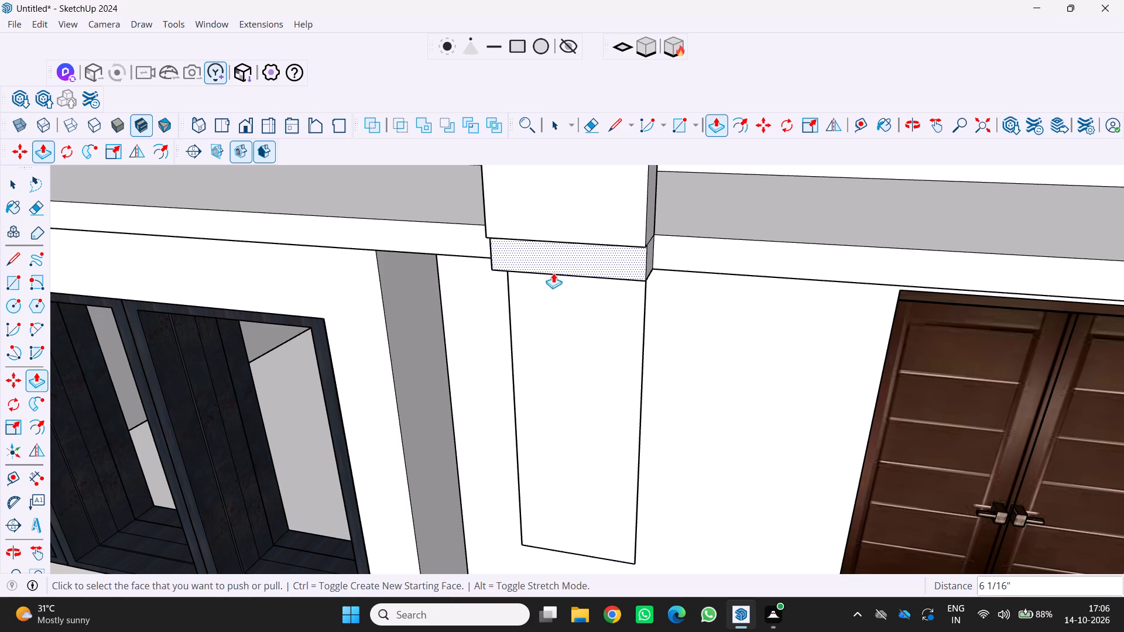
Push/Pull the hanging rectangle below the canopy's edge outward about 6", level with the short face above it.
{"action": "left_click", "coordinate": [549, 299]}
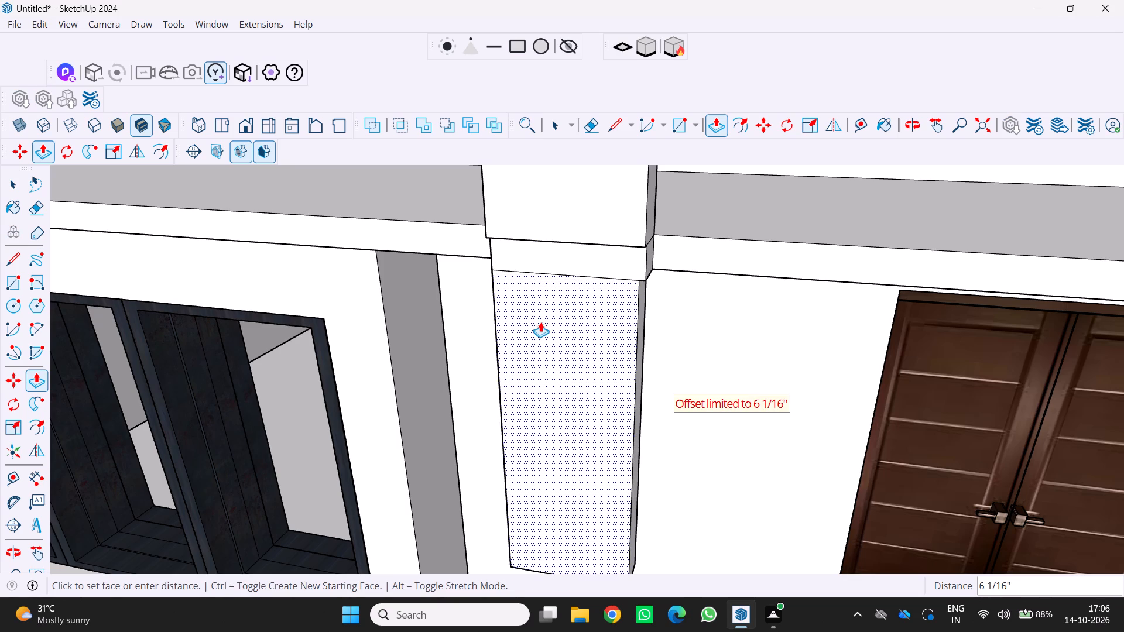
{"action": "left_click", "coordinate": [540, 322]}
Push/Pull the hanging strip's narrow side face toward the double door about 7/8", in line with the band above.
{"action": "scroll", "coordinate": [564, 305], "scroll_direction": "down", "scroll_amount": 4}
{"action": "scroll", "coordinate": [559, 305], "scroll_direction": "up", "scroll_amount": 1}
{"action": "middle_click_drag", "start_coordinate": [559, 305], "coordinate": [495, 215]}
{"action": "scroll", "coordinate": [501, 219], "scroll_direction": "up", "scroll_amount": 1}
{"action": "scroll", "coordinate": [666, 267], "scroll_direction": "up", "scroll_amount": 2}
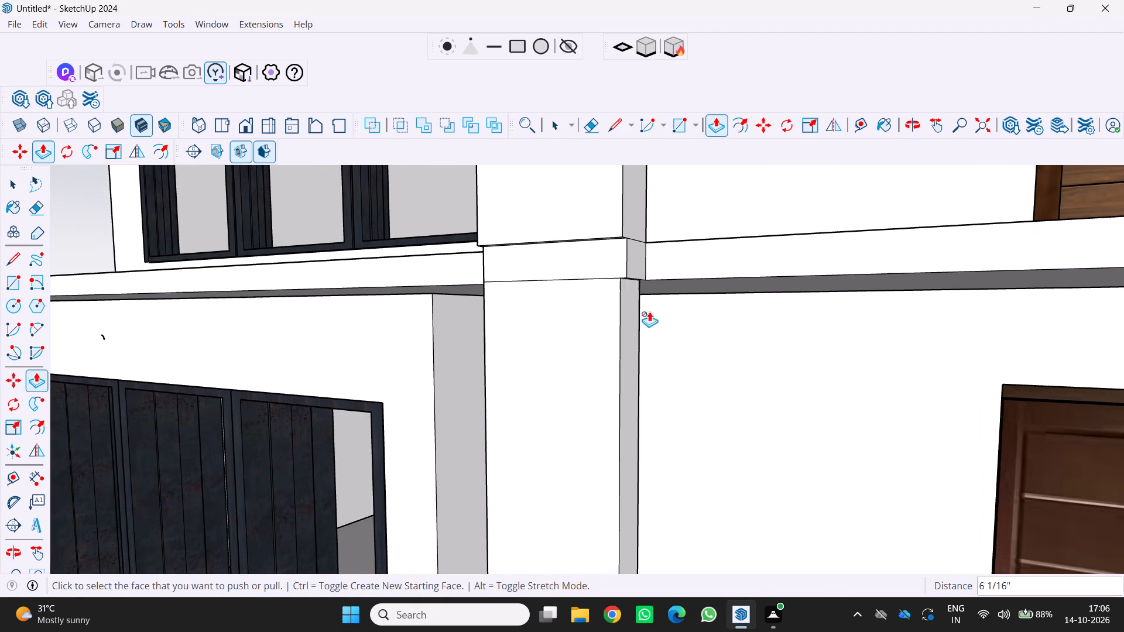
{"action": "left_click", "coordinate": [633, 321]}
{"action": "left_click", "coordinate": [644, 325]}
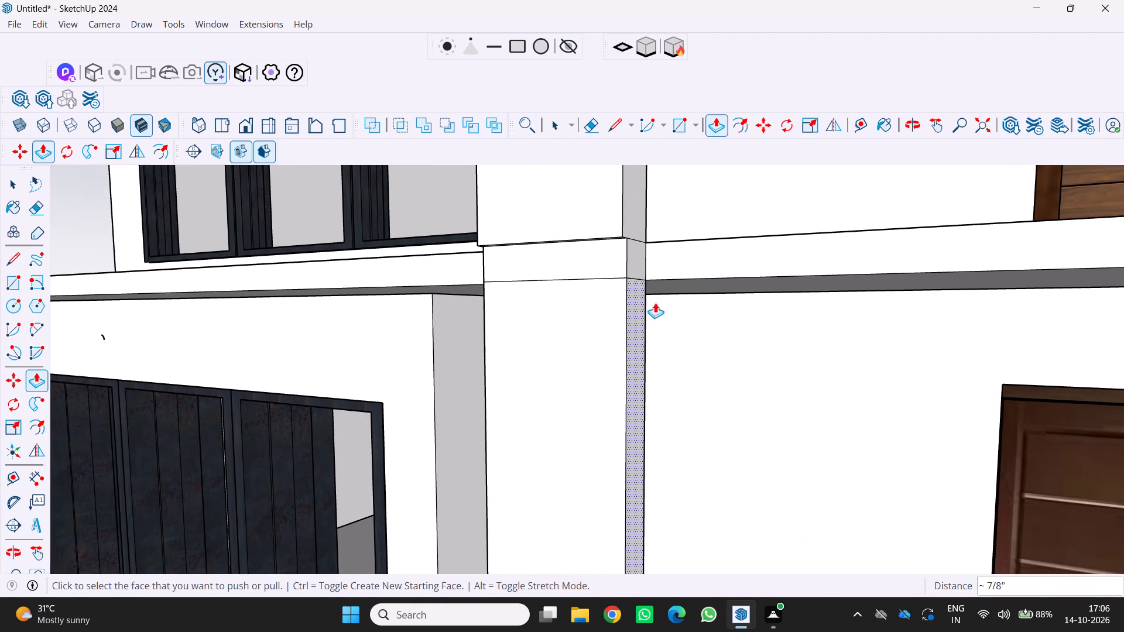
Push/Pull the upper strip's front face back inward about 1 3/16" to align with the band below it.
{"action": "left_click", "coordinate": [586, 218]}
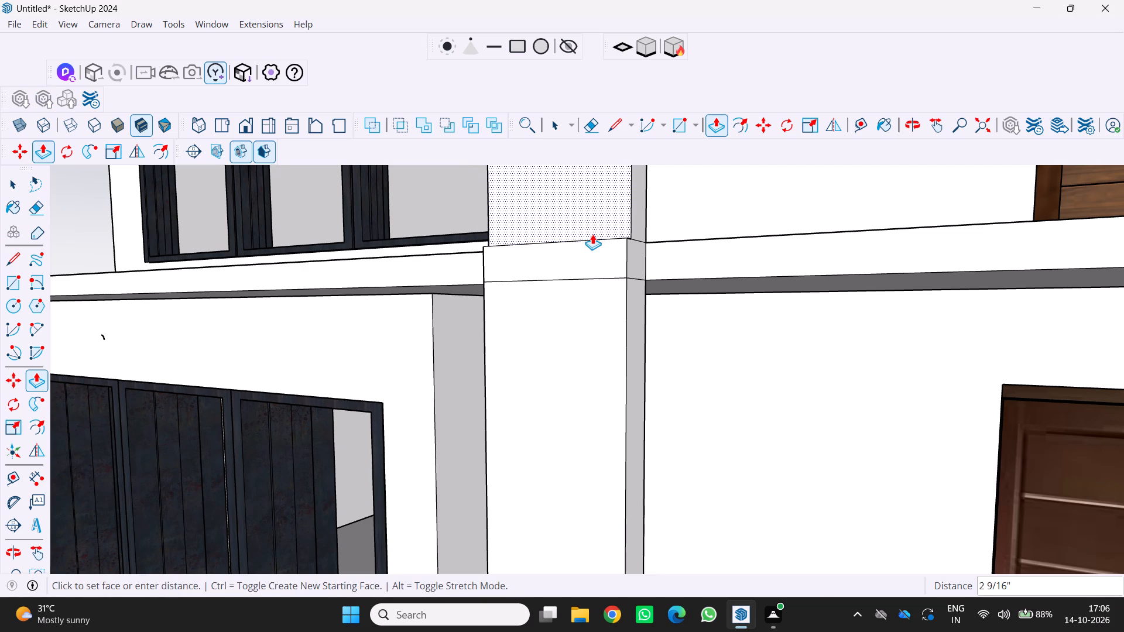
{"action": "left_click", "coordinate": [588, 234]}
Push/Pull the upper strip's top face upward about 8' 2" so the strip rises above the roof edge.
{"action": "scroll", "coordinate": [575, 237], "scroll_direction": "down", "scroll_amount": 9}
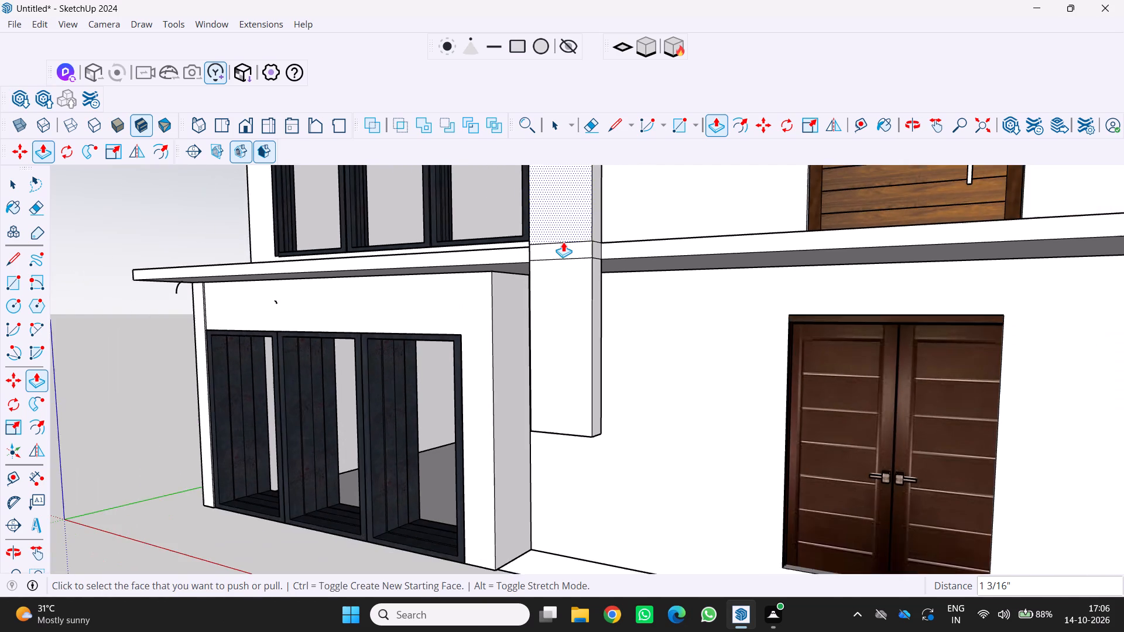
{"action": "scroll", "coordinate": [563, 242], "scroll_direction": "down", "scroll_amount": 4}
{"action": "middle_click_drag", "start_coordinate": [564, 252], "coordinate": [593, 304]}
{"action": "scroll", "coordinate": [591, 303], "scroll_direction": "down", "scroll_amount": 5}
{"action": "scroll", "coordinate": [566, 257], "scroll_direction": "down", "scroll_amount": 2}
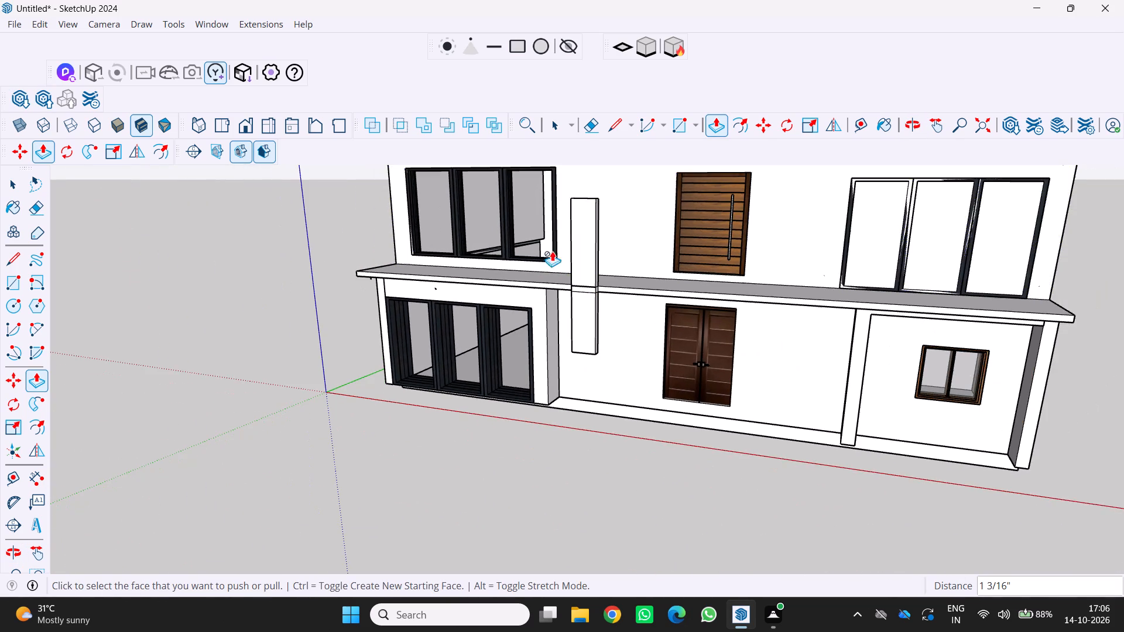
{"action": "scroll", "coordinate": [542, 248], "scroll_direction": "down", "scroll_amount": 5}
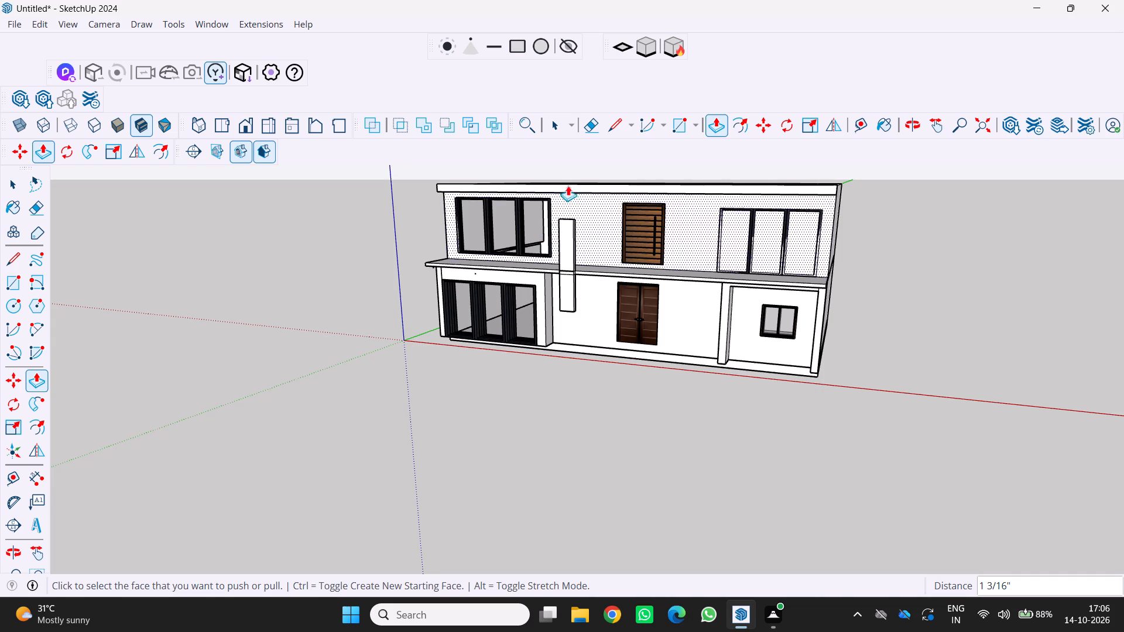
{"action": "scroll", "coordinate": [559, 189], "scroll_direction": "down", "scroll_amount": 3}
{"action": "middle_click_drag", "start_coordinate": [548, 197], "coordinate": [608, 268]}
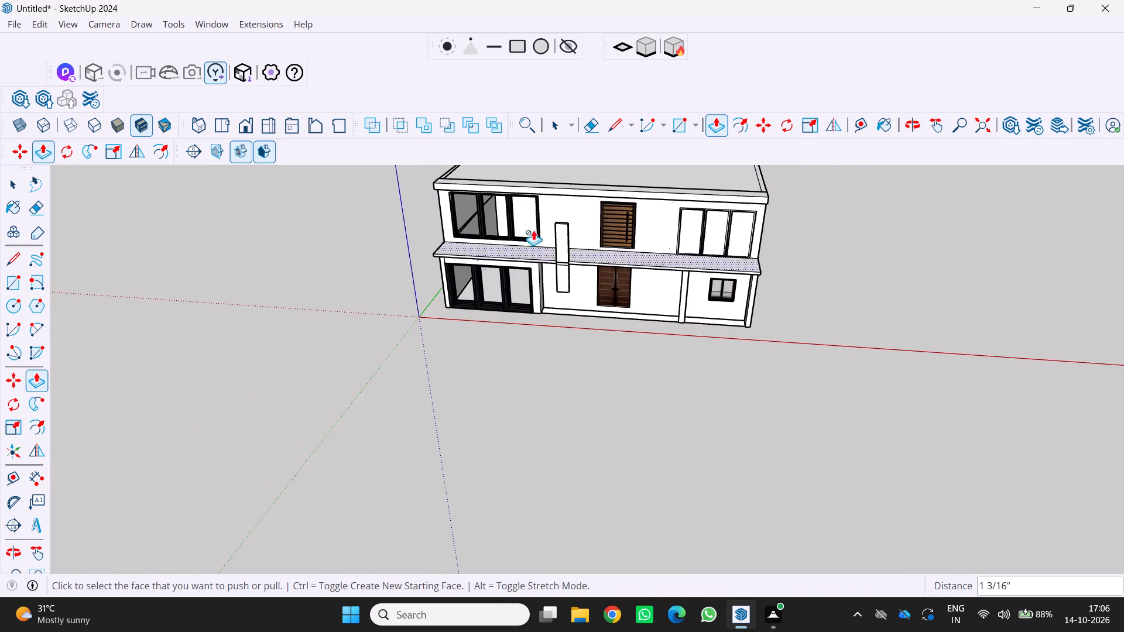
{"action": "scroll", "coordinate": [534, 208], "scroll_direction": "up", "scroll_amount": 3}
{"action": "middle_click_drag", "start_coordinate": [522, 188], "coordinate": [542, 162]}
{"action": "scroll", "coordinate": [540, 165], "scroll_direction": "up", "scroll_amount": 5}
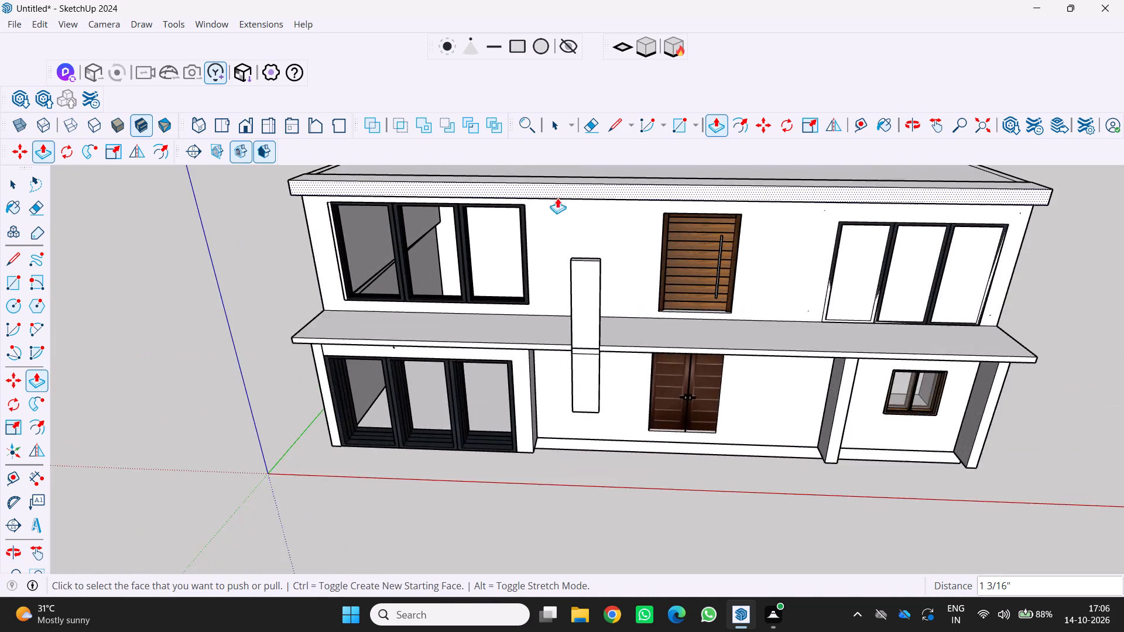
{"action": "scroll", "coordinate": [557, 198], "scroll_direction": "up", "scroll_amount": 7}
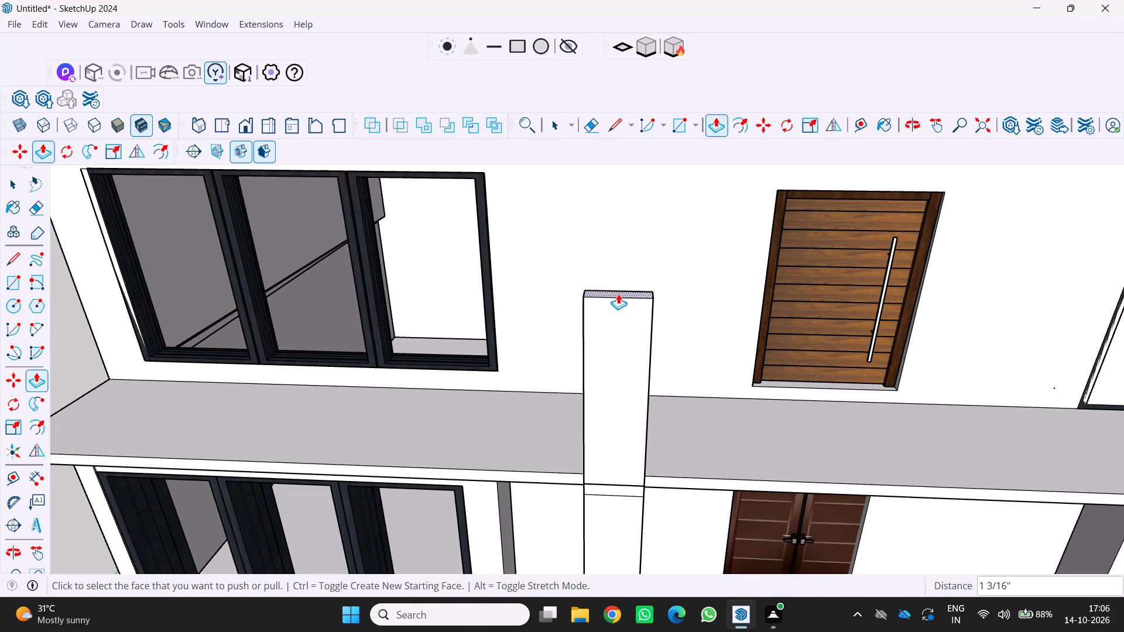
{"action": "left_click", "coordinate": [618, 294]}
{"action": "scroll", "coordinate": [622, 180], "scroll_direction": "down", "scroll_amount": 16}
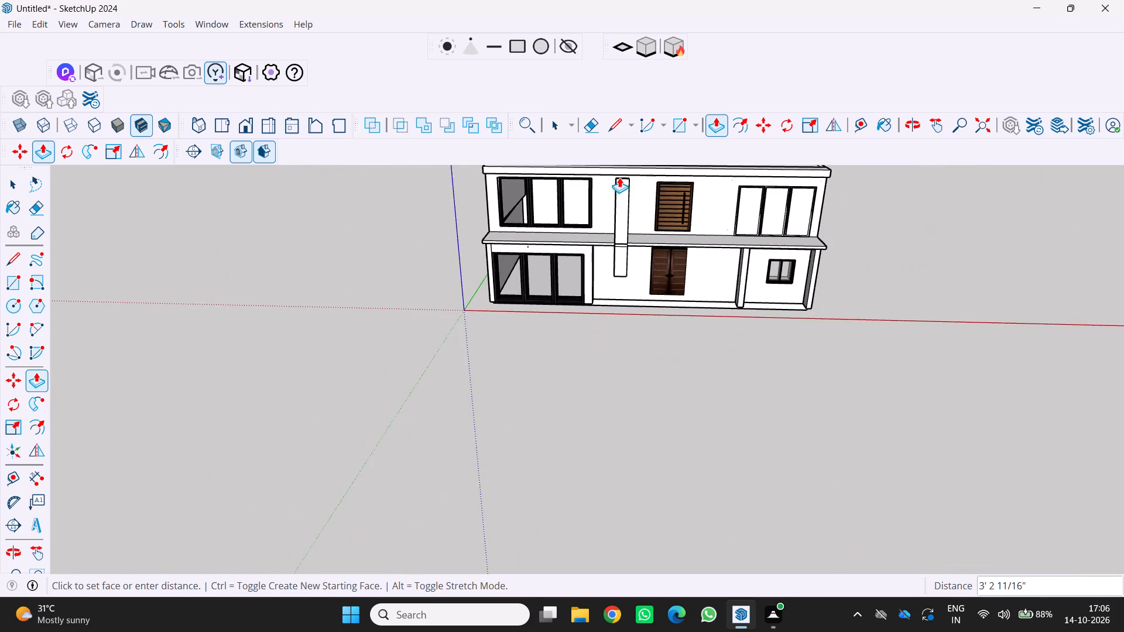
{"action": "scroll", "coordinate": [619, 177], "scroll_direction": "down", "scroll_amount": 6}
{"action": "middle_click_drag", "start_coordinate": [616, 176], "coordinate": [585, 111]}
{"action": "middle_click", "coordinate": [585, 111]}
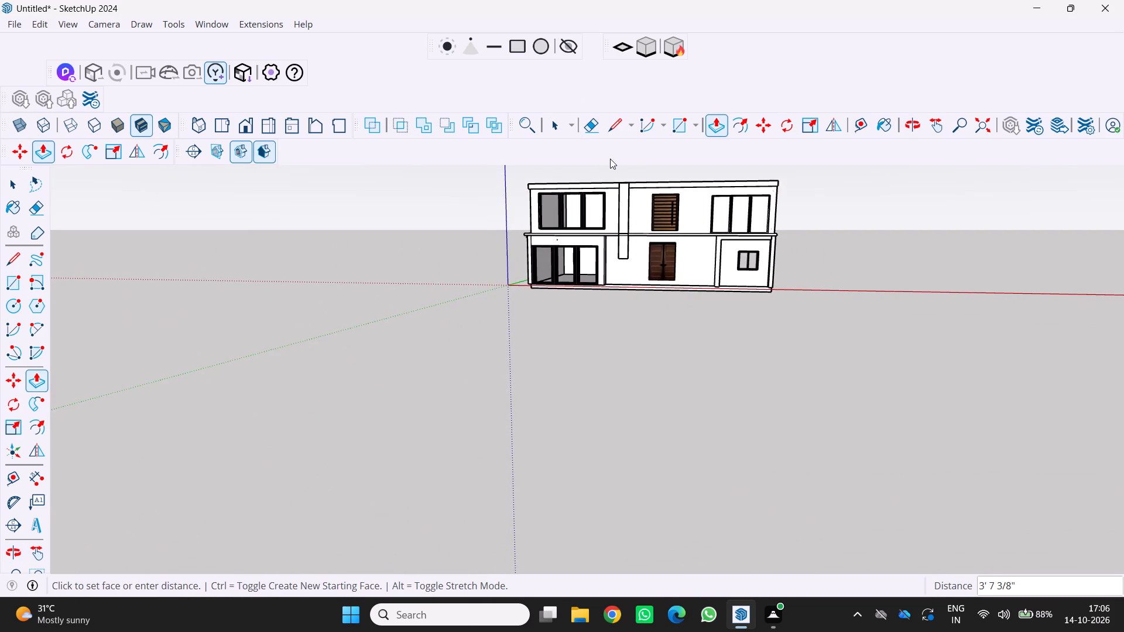
{"action": "scroll", "coordinate": [609, 168], "scroll_direction": "up", "scroll_amount": 4}
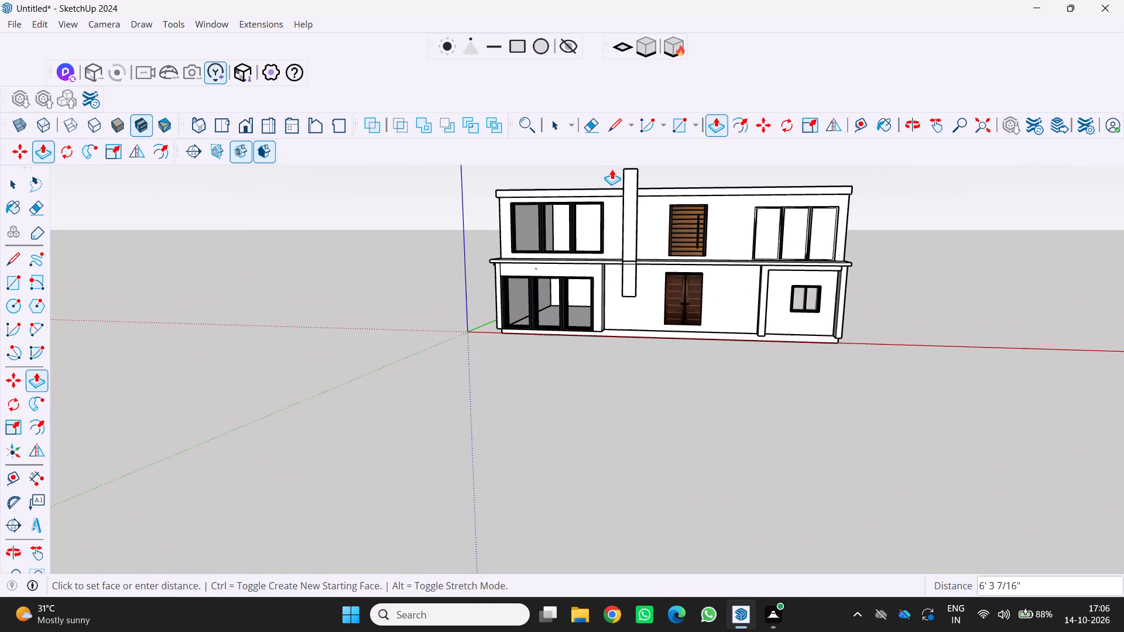
{"action": "scroll", "coordinate": [613, 170], "scroll_direction": "down", "scroll_amount": 4}
{"action": "middle_click_drag", "start_coordinate": [608, 169], "coordinate": [584, 229], "text": "shift"}
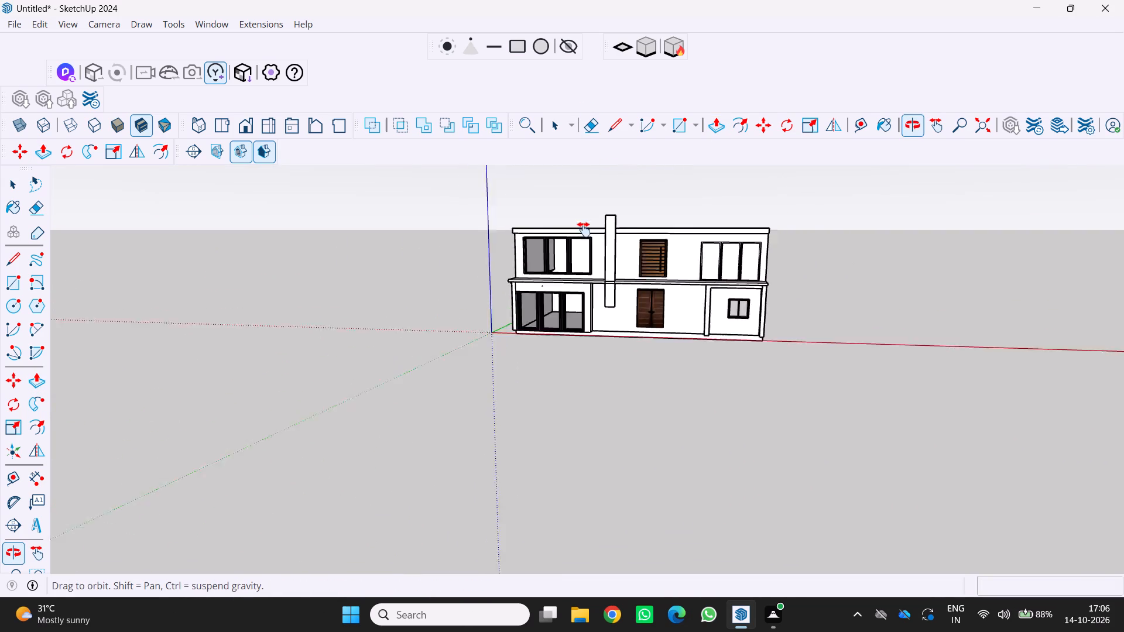
{"action": "middle_click_drag", "start_coordinate": [584, 229], "coordinate": [557, 264], "text": "shift"}
{"action": "middle_click", "coordinate": [557, 265], "text": "shift"}
{"action": "middle_click", "coordinate": [556, 266], "text": "shift"}
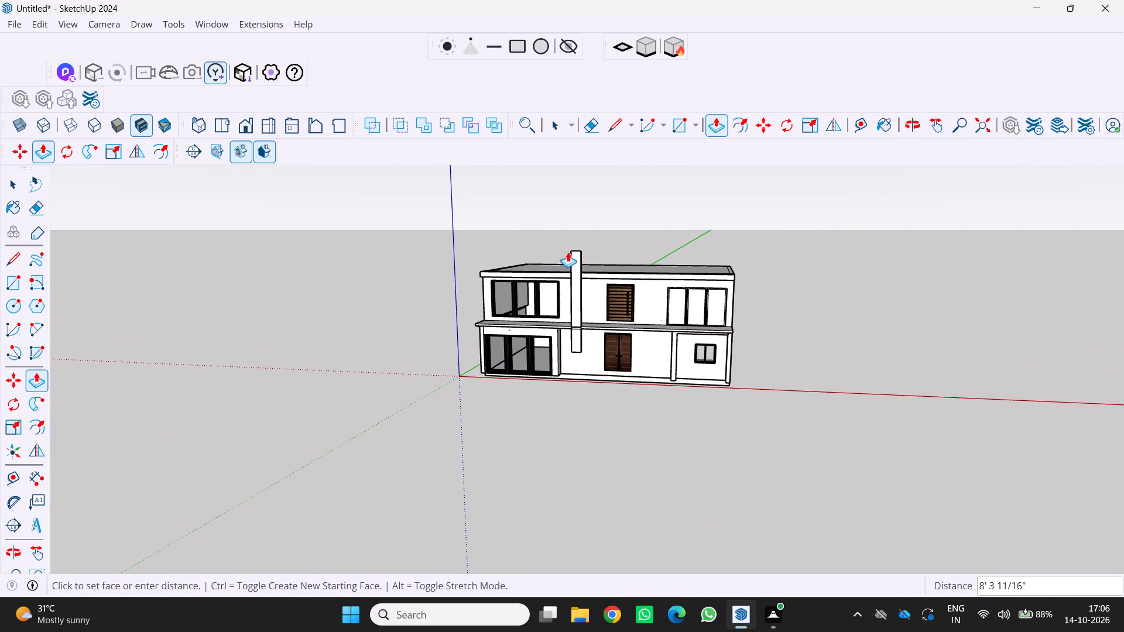
{"action": "left_click", "coordinate": [570, 252]}
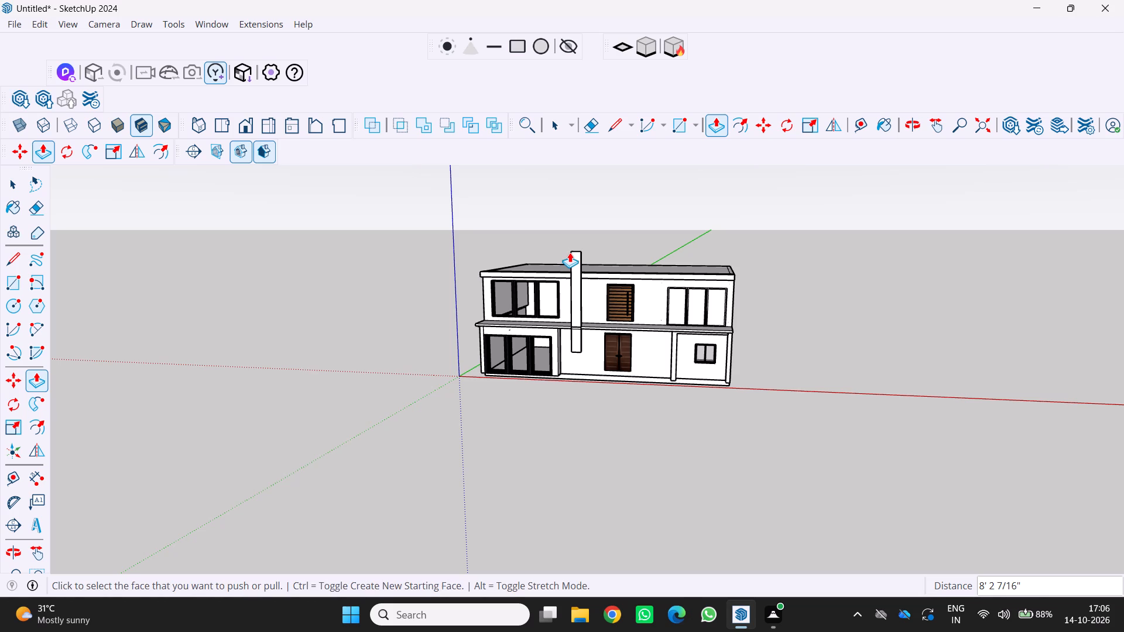
Examine the raised strip and its relation to the roof and front facade from several angles.
{"action": "scroll", "coordinate": [595, 251], "scroll_direction": "up", "scroll_amount": 8}
{"action": "middle_click_drag", "start_coordinate": [572, 256], "coordinate": [409, 274]}
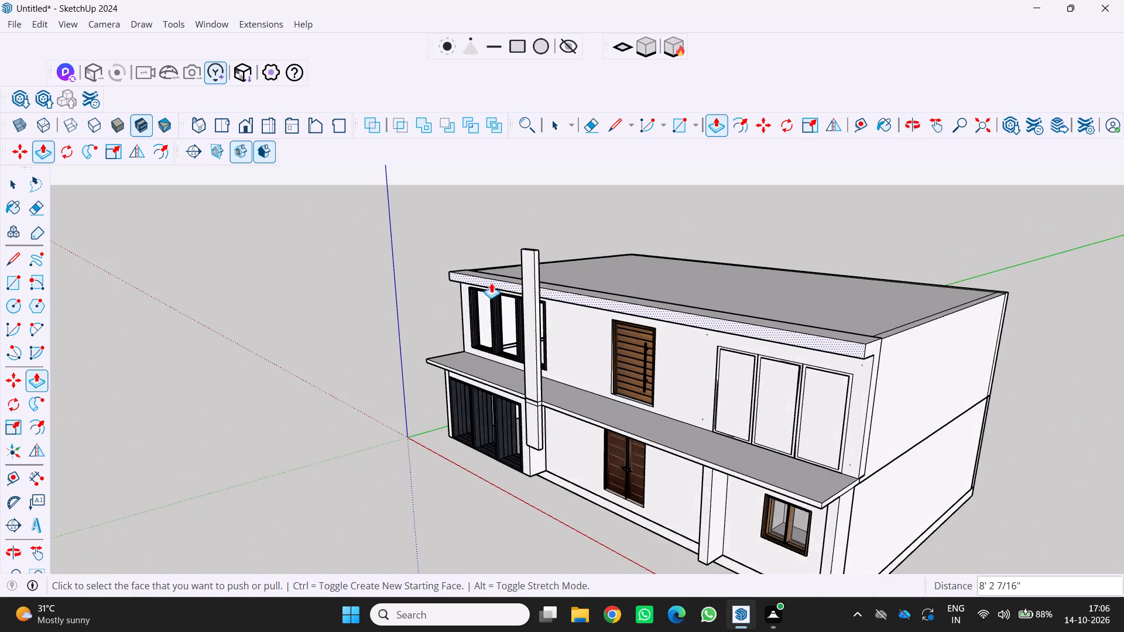
{"action": "scroll", "coordinate": [491, 283], "scroll_direction": "up", "scroll_amount": 6}
{"action": "scroll", "coordinate": [492, 282], "scroll_direction": "down", "scroll_amount": 5}
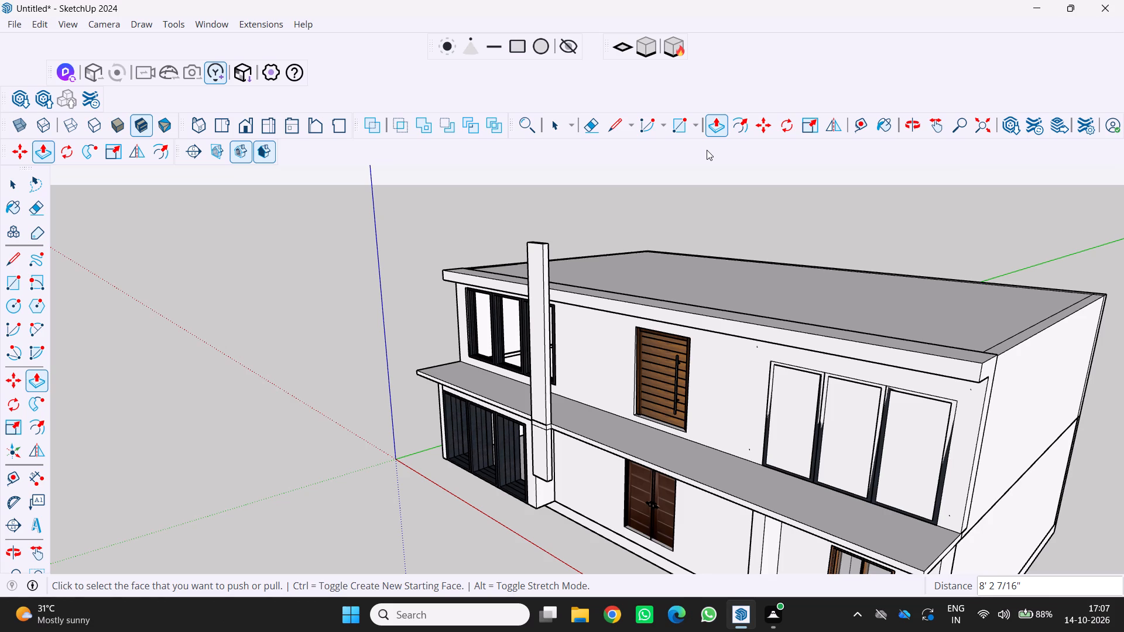
{"action": "scroll", "coordinate": [708, 64], "scroll_direction": "down", "scroll_amount": 4}
{"action": "scroll", "coordinate": [477, 231], "scroll_direction": "down", "scroll_amount": 3}
{"action": "middle_click_drag", "start_coordinate": [481, 248], "coordinate": [649, 258]}
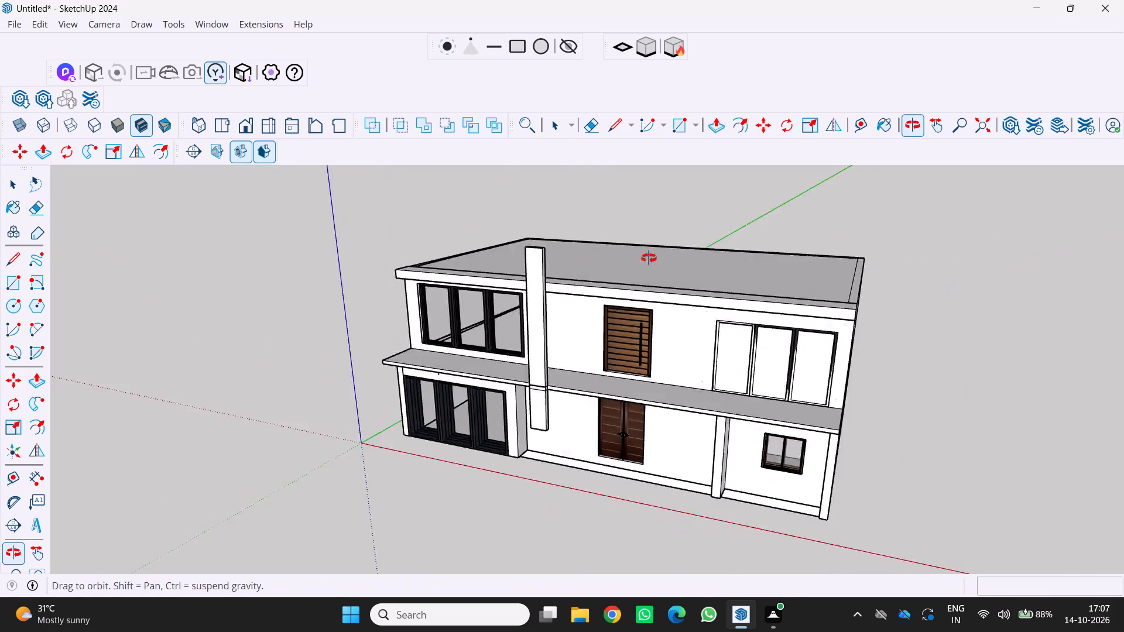
{"action": "middle_click_drag", "start_coordinate": [649, 258], "coordinate": [731, 241]}
{"action": "scroll", "coordinate": [691, 238], "scroll_direction": "down", "scroll_amount": 4}
{"action": "middle_click_drag", "start_coordinate": [678, 245], "coordinate": [512, 243]}
{"action": "scroll", "coordinate": [597, 263], "scroll_direction": "up", "scroll_amount": 7}
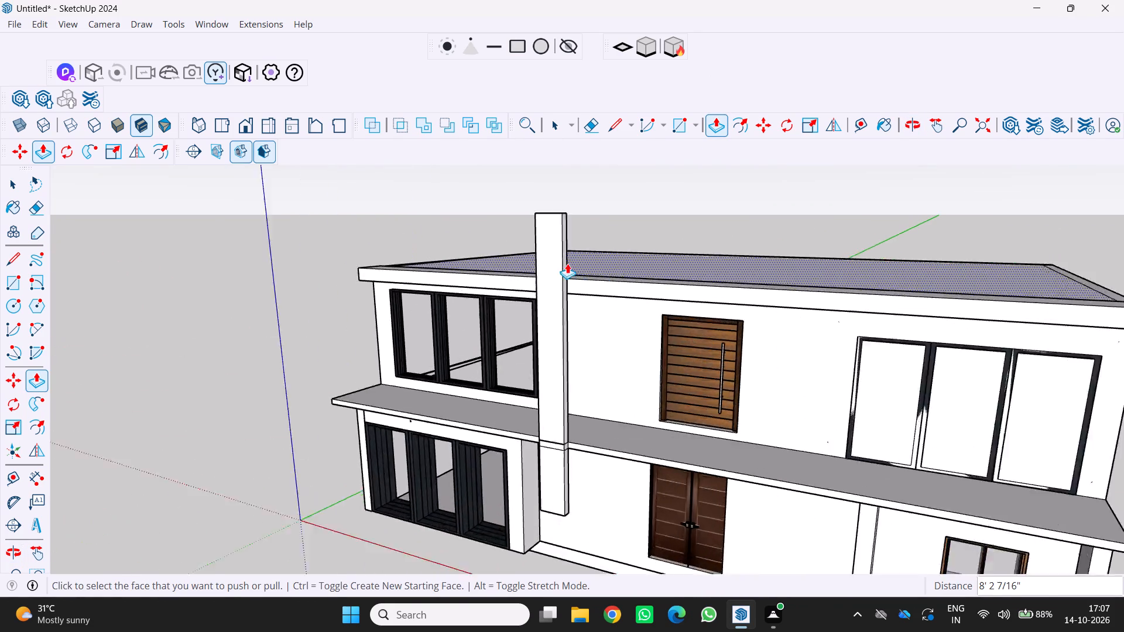
{"action": "scroll", "coordinate": [567, 263], "scroll_direction": "up", "scroll_amount": 2}
{"action": "scroll", "coordinate": [567, 263], "scroll_direction": "down", "scroll_amount": 8}
{"action": "middle_click_drag", "start_coordinate": [576, 250], "coordinate": [586, 256]}
{"action": "scroll", "coordinate": [577, 252], "scroll_direction": "up", "scroll_amount": 3}
{"action": "scroll", "coordinate": [563, 246], "scroll_direction": "down", "scroll_amount": 3}
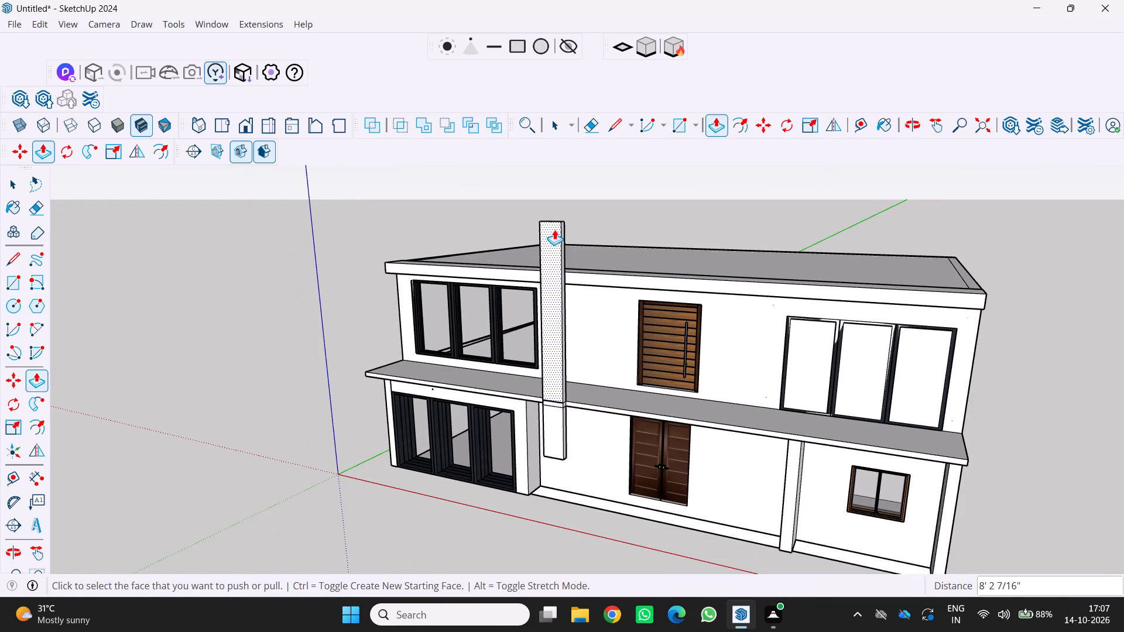
{"action": "scroll", "coordinate": [568, 256], "scroll_direction": "up", "scroll_amount": 4}
{"action": "middle_click_drag", "start_coordinate": [574, 235], "coordinate": [574, 266]}
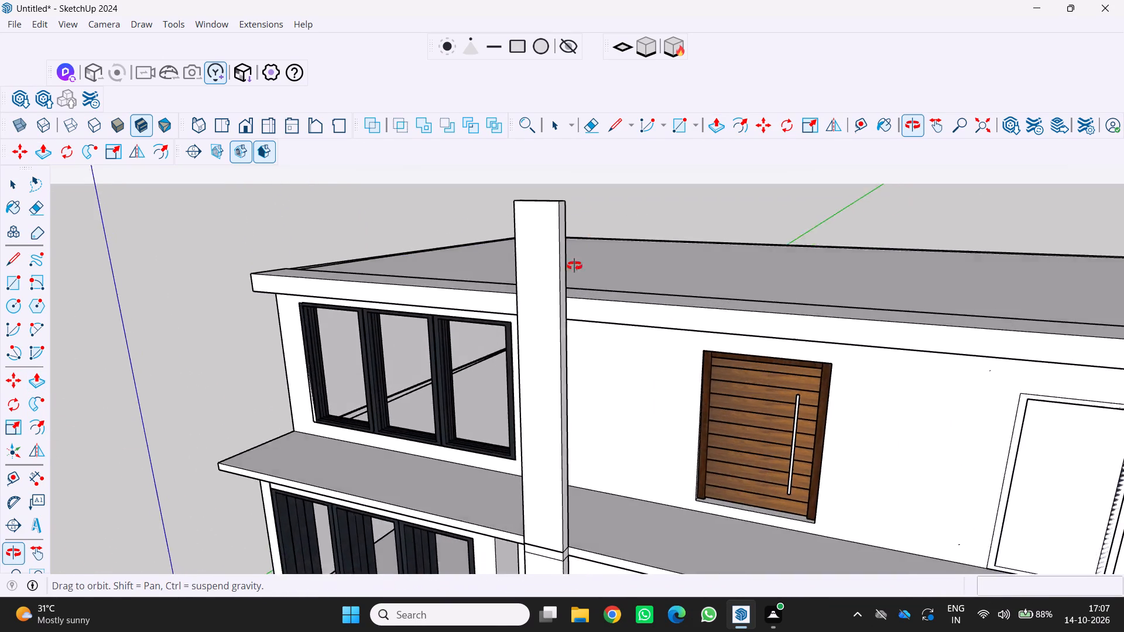
{"action": "middle_click_drag", "start_coordinate": [574, 266], "coordinate": [530, 281]}
{"action": "middle_click", "coordinate": [530, 281]}
{"action": "scroll", "coordinate": [523, 270], "scroll_direction": "down", "scroll_amount": 5}
{"action": "scroll", "coordinate": [520, 271], "scroll_direction": "up", "scroll_amount": 5}
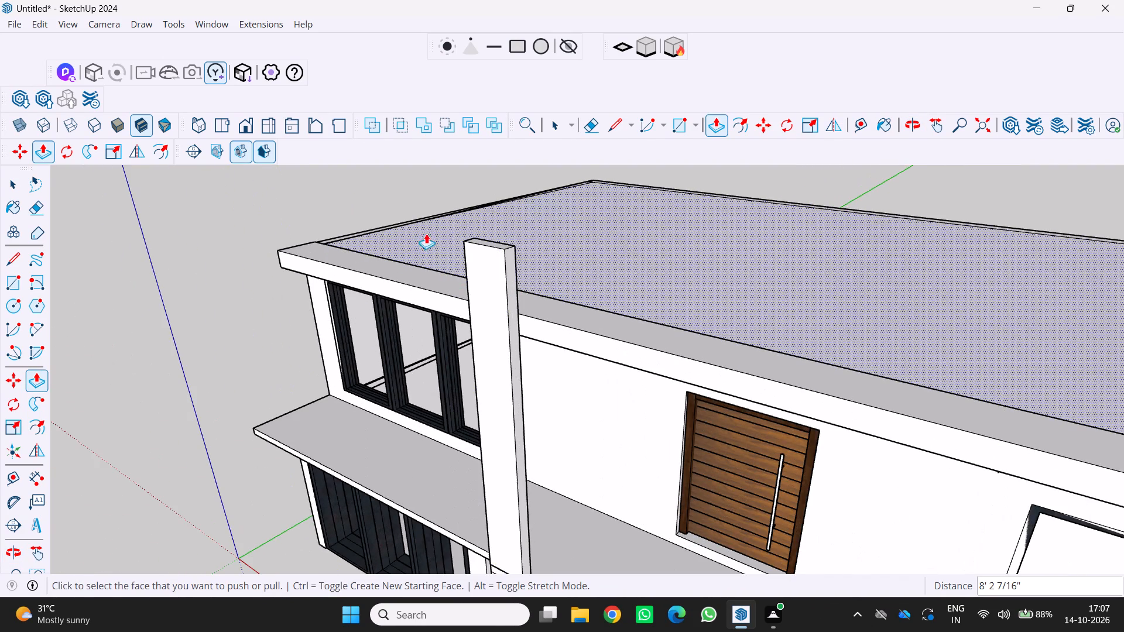
Draw a line about 1' 10" across the strip's rear face near its top, above the roof edge.
{"action": "left_click", "coordinate": [14, 263]}
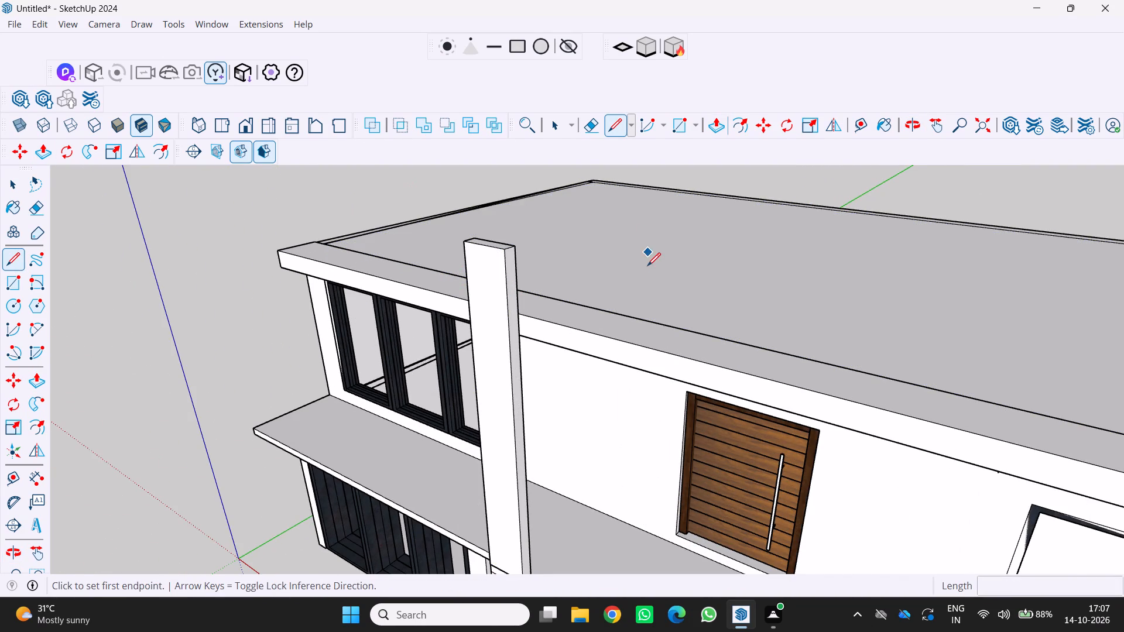
{"action": "scroll", "coordinate": [567, 259], "scroll_direction": "up", "scroll_amount": 3}
{"action": "scroll", "coordinate": [498, 256], "scroll_direction": "up", "scroll_amount": 1}
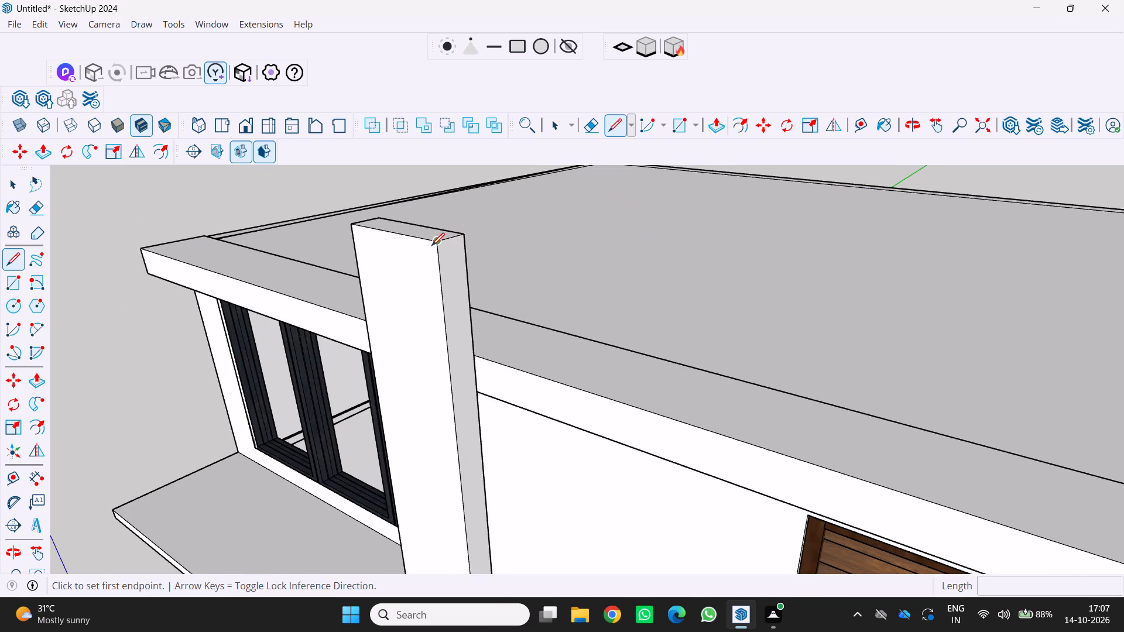
{"action": "scroll", "coordinate": [434, 249], "scroll_direction": "down", "scroll_amount": 6}
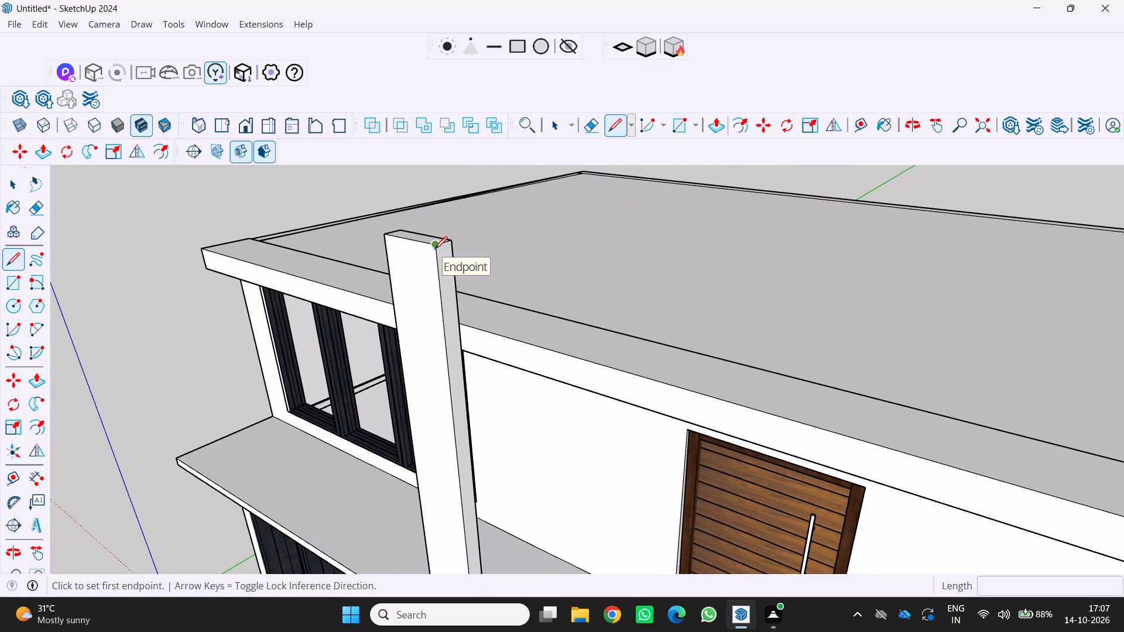
{"action": "scroll", "coordinate": [434, 249], "scroll_direction": "down", "scroll_amount": 1}
{"action": "middle_click_drag", "start_coordinate": [502, 224], "coordinate": [508, 230]}
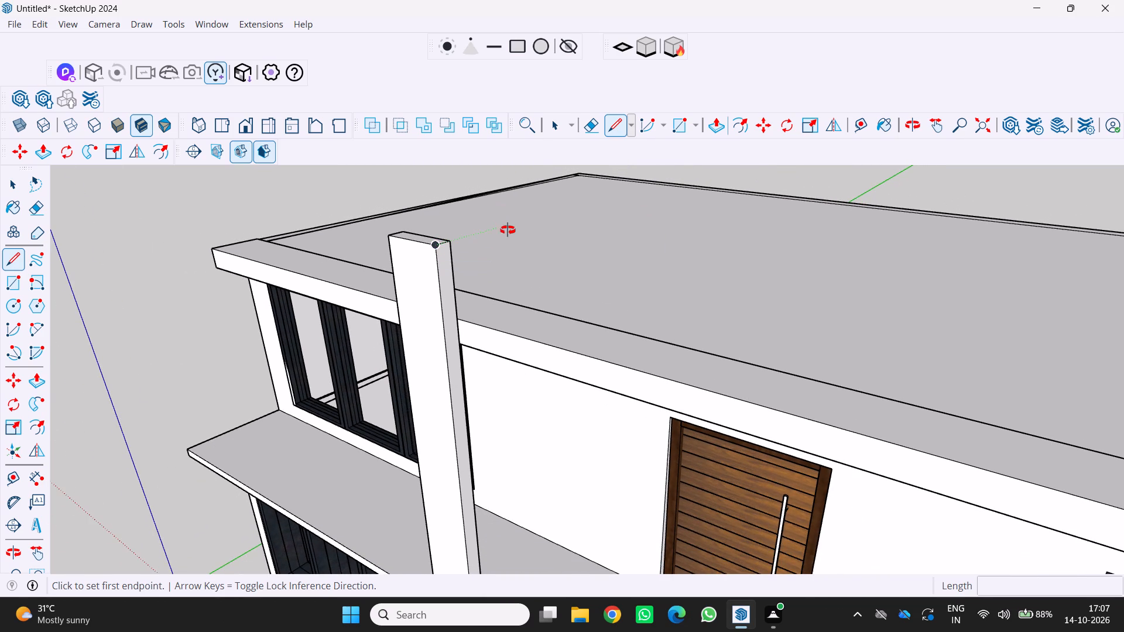
{"action": "middle_click_drag", "start_coordinate": [508, 230], "coordinate": [407, 297]}
{"action": "middle_click", "coordinate": [406, 297]}
{"action": "scroll", "coordinate": [305, 315], "scroll_direction": "up", "scroll_amount": 3}
{"action": "middle_click_drag", "start_coordinate": [337, 311], "coordinate": [205, 257]}
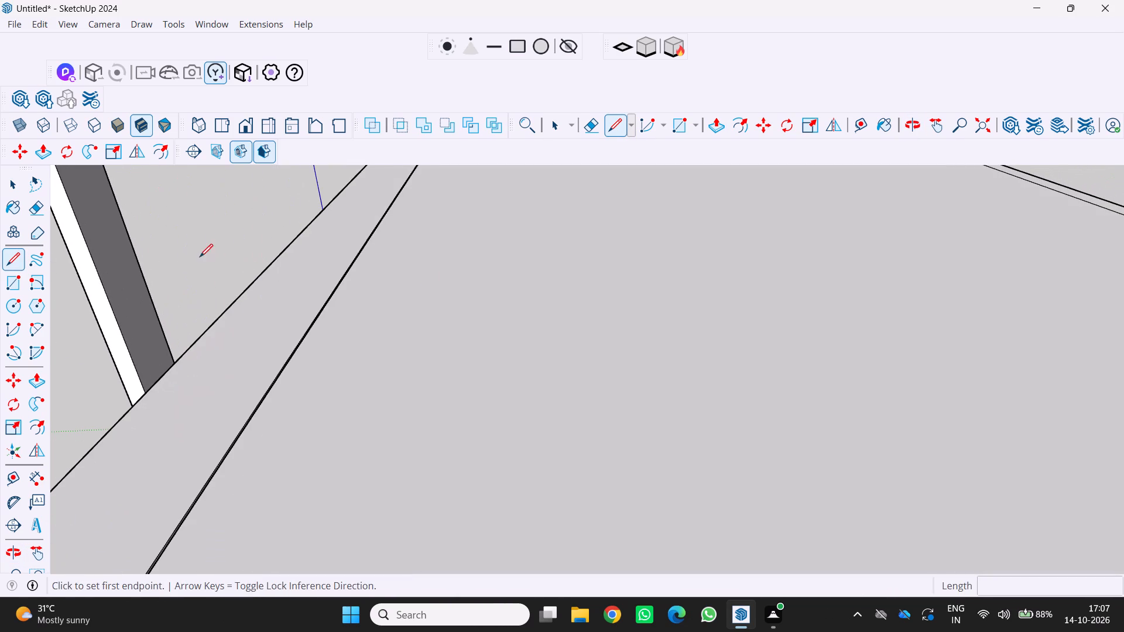
{"action": "middle_click_drag", "start_coordinate": [142, 248], "coordinate": [347, 336]}
{"action": "scroll", "coordinate": [344, 340], "scroll_direction": "down", "scroll_amount": 10}
{"action": "middle_click", "coordinate": [348, 334]}
{"action": "middle_click_drag", "start_coordinate": [356, 300], "coordinate": [347, 294]}
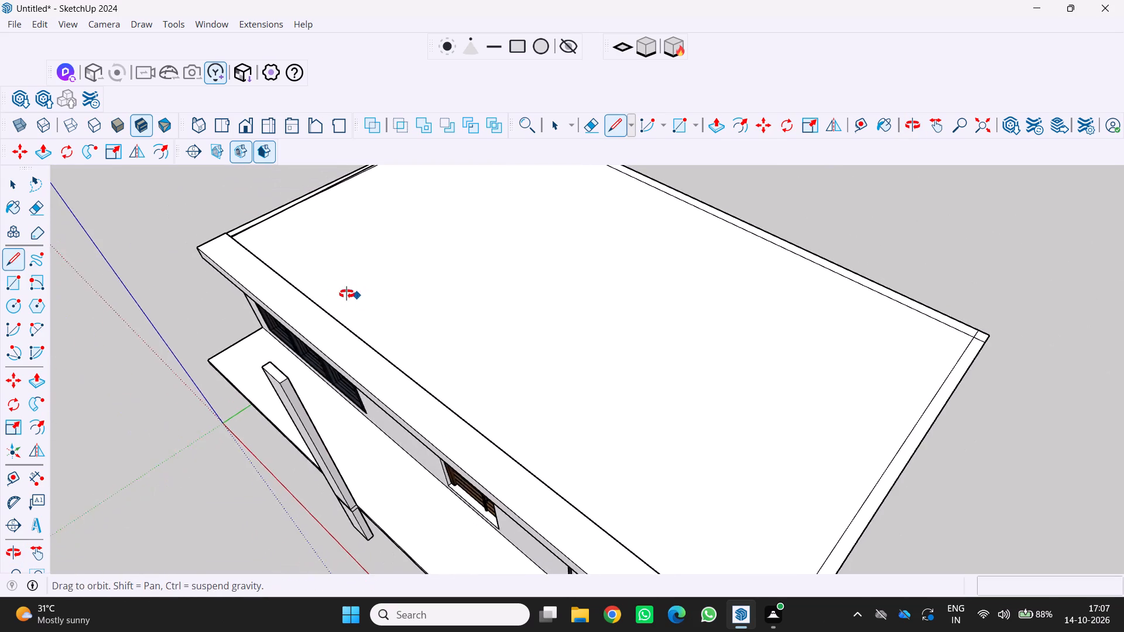
{"action": "middle_click_drag", "start_coordinate": [347, 294], "coordinate": [243, 235]}
{"action": "middle_click", "coordinate": [243, 235]}
{"action": "scroll", "coordinate": [301, 260], "scroll_direction": "up", "scroll_amount": 4}
{"action": "middle_click_drag", "start_coordinate": [304, 267], "coordinate": [207, 281]}
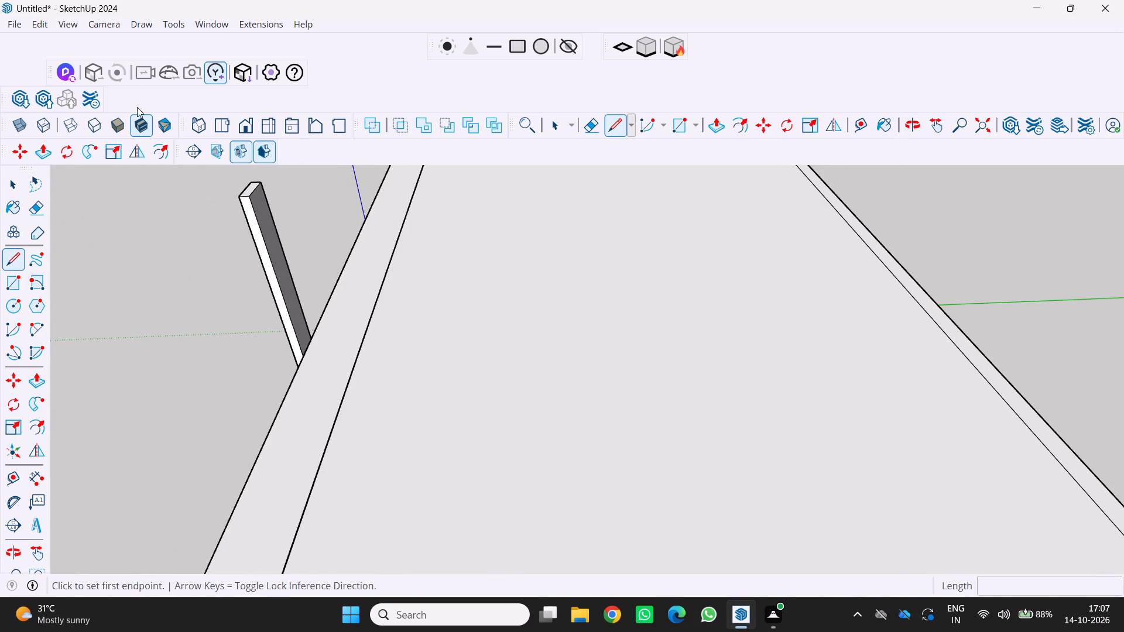
{"action": "left_click", "coordinate": [20, 260]}
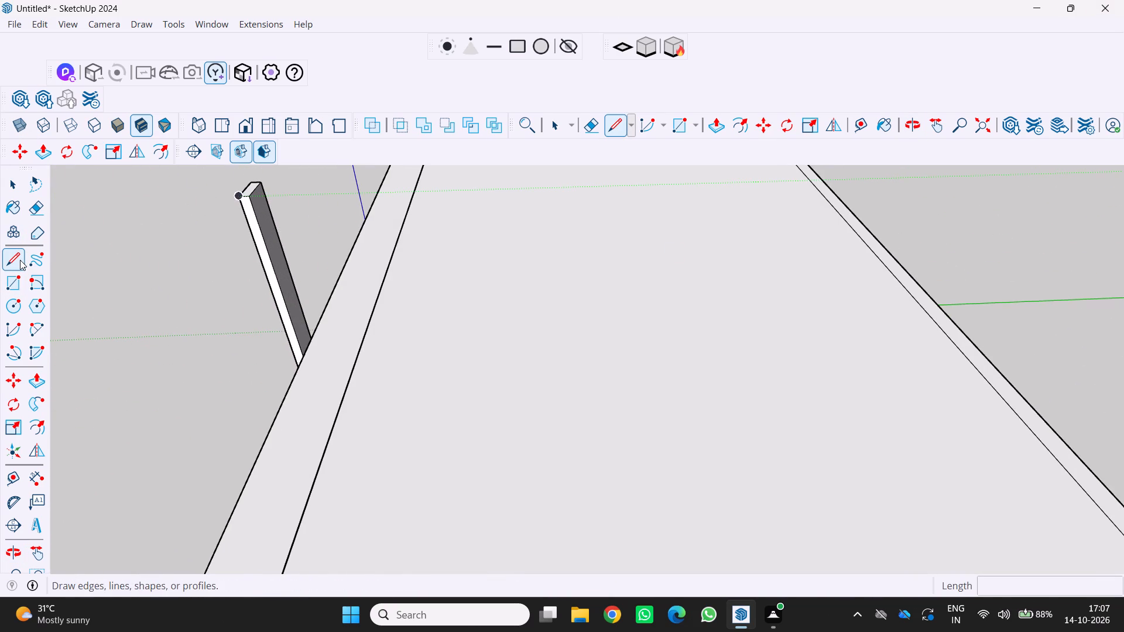
{"action": "scroll", "coordinate": [310, 242], "scroll_direction": "up", "scroll_amount": 2}
{"action": "left_click", "coordinate": [252, 235]}
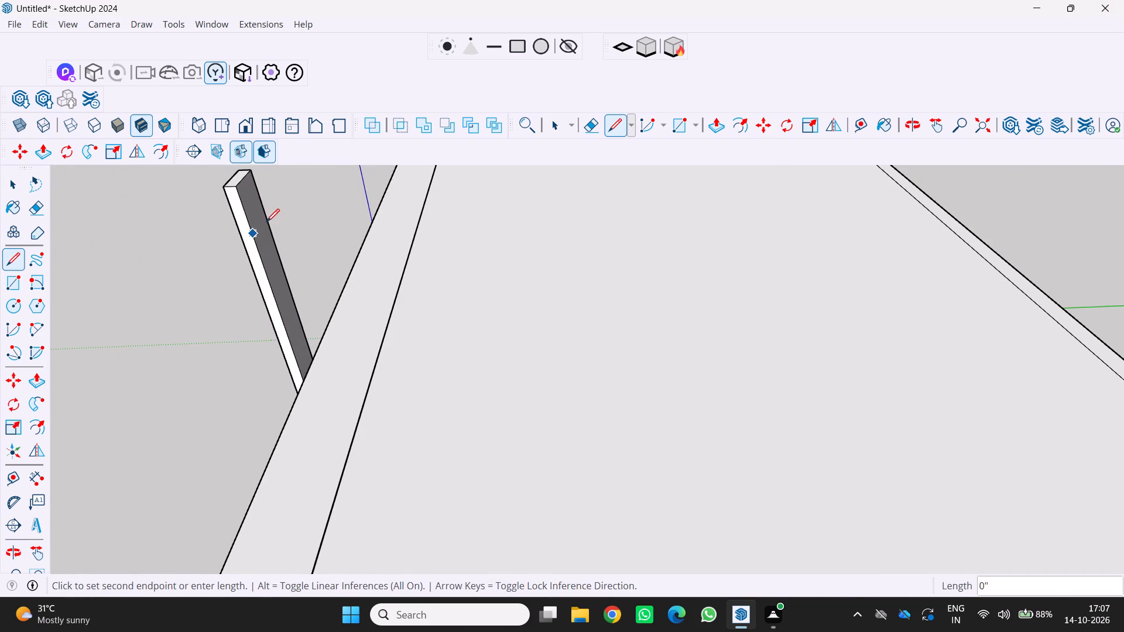
{"action": "left_click", "coordinate": [266, 222]}
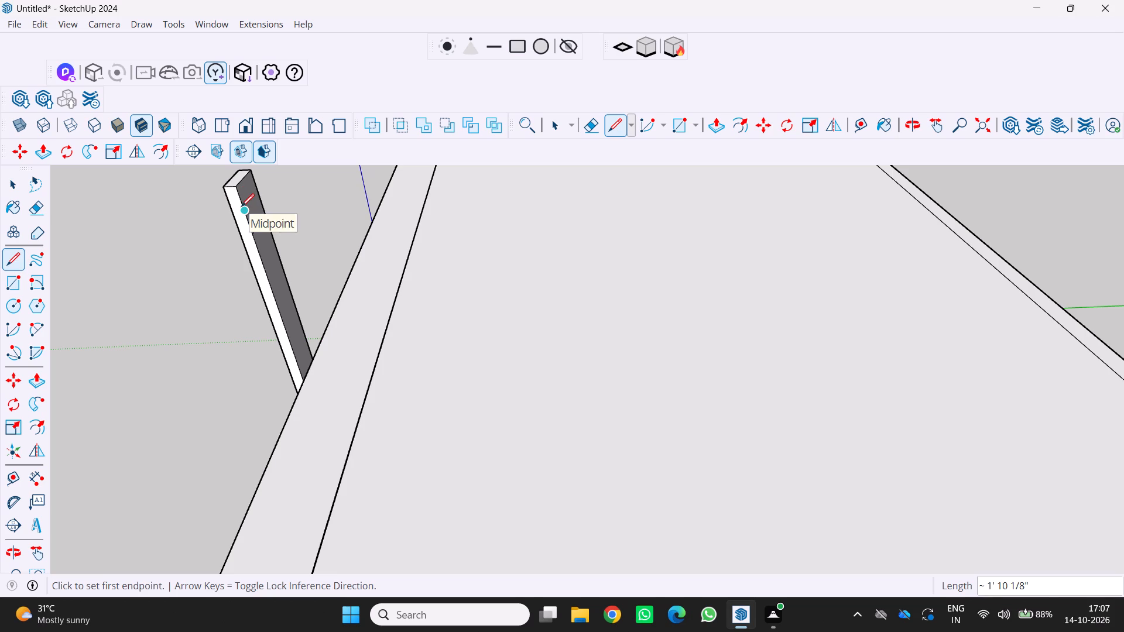
Push/Pull the strip's rear face above the dividing line back over the roof about 7' 4".
{"action": "key", "text": "p"}
{"action": "left_click", "coordinate": [258, 195]}
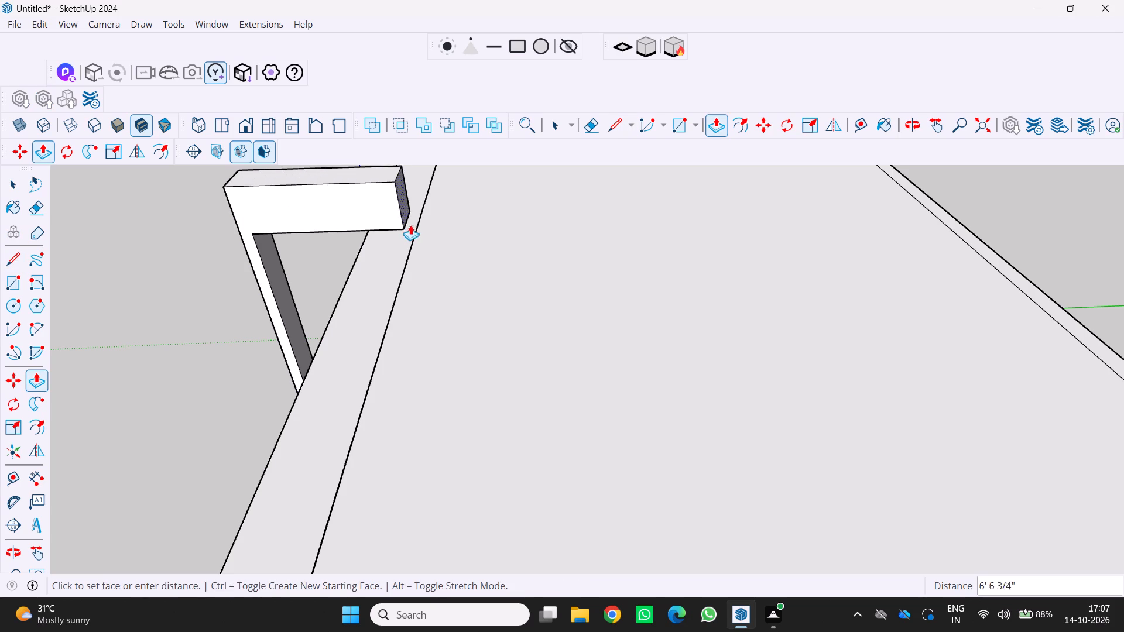
{"action": "scroll", "coordinate": [413, 230], "scroll_direction": "down", "scroll_amount": 1}
{"action": "middle_click_drag", "start_coordinate": [413, 230], "coordinate": [666, 198]}
{"action": "middle_click", "coordinate": [666, 197]}
{"action": "left_click", "coordinate": [618, 207]}
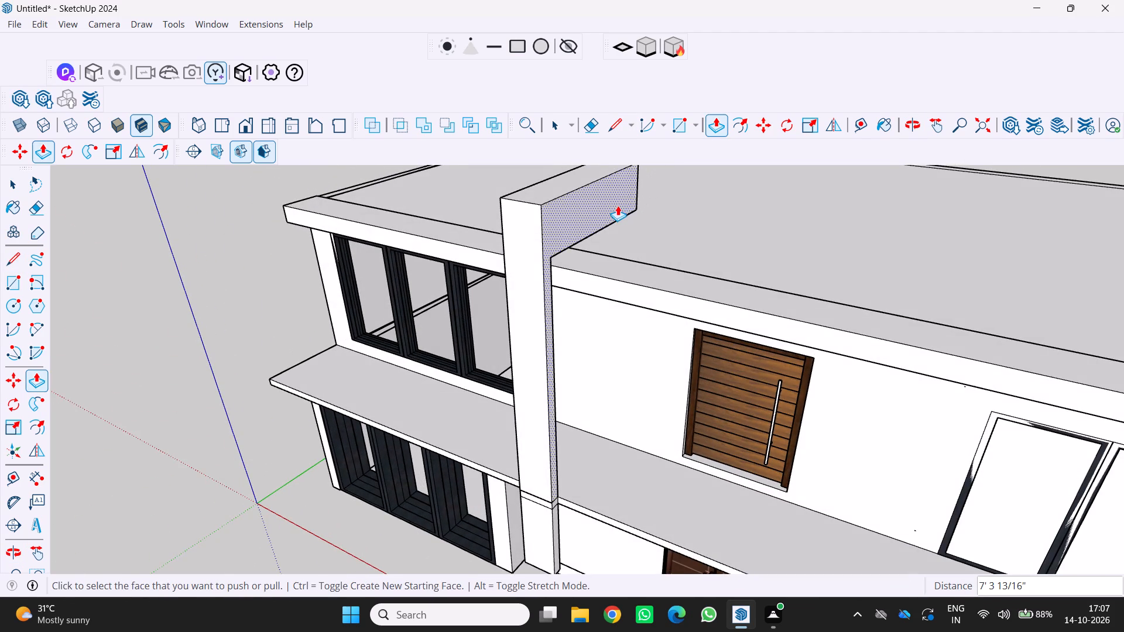
Push/Pull the strip's side face facing the upper door about 3/16".
{"action": "scroll", "coordinate": [619, 204], "scroll_direction": "down", "scroll_amount": 4}
{"action": "left_click", "coordinate": [619, 194]}
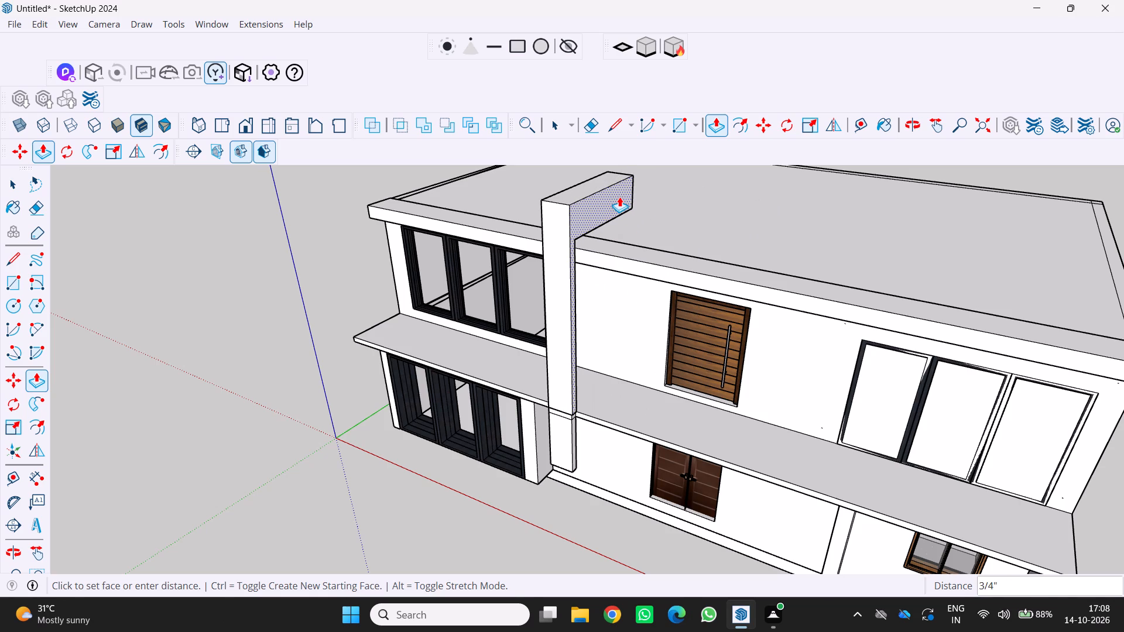
{"action": "left_click", "coordinate": [619, 196]}
Draw a line about 2' 2" up the strip's side face from the inner corner to the top edge, separating the roof return.
{"action": "scroll", "coordinate": [616, 227], "scroll_direction": "down", "scroll_amount": 3}
{"action": "middle_click_drag", "start_coordinate": [616, 227], "coordinate": [652, 203]}
{"action": "middle_click", "coordinate": [652, 203]}
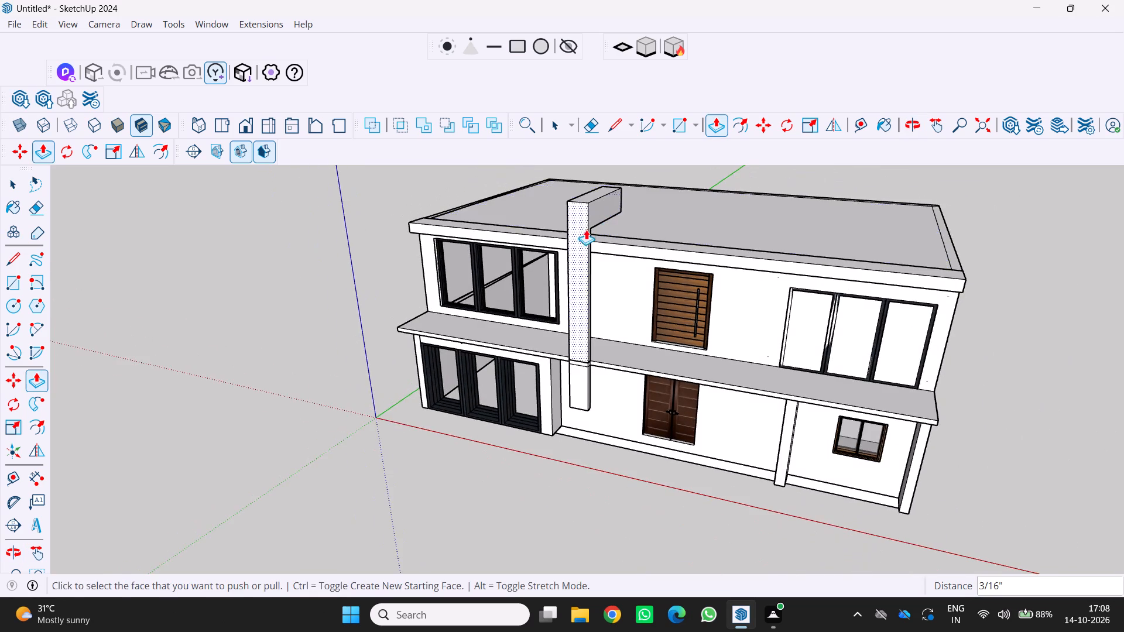
{"action": "scroll", "coordinate": [584, 229], "scroll_direction": "up", "scroll_amount": 4}
{"action": "middle_click_drag", "start_coordinate": [601, 216], "coordinate": [503, 211]}
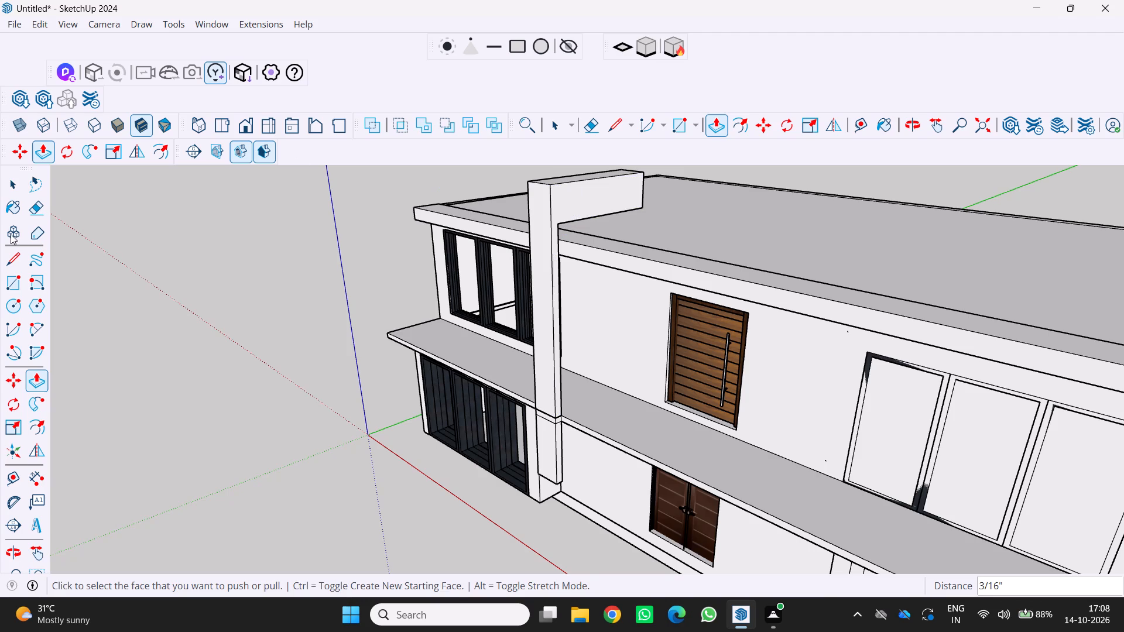
{"action": "left_click", "coordinate": [4, 257]}
{"action": "scroll", "coordinate": [776, 290], "scroll_direction": "up", "scroll_amount": 4}
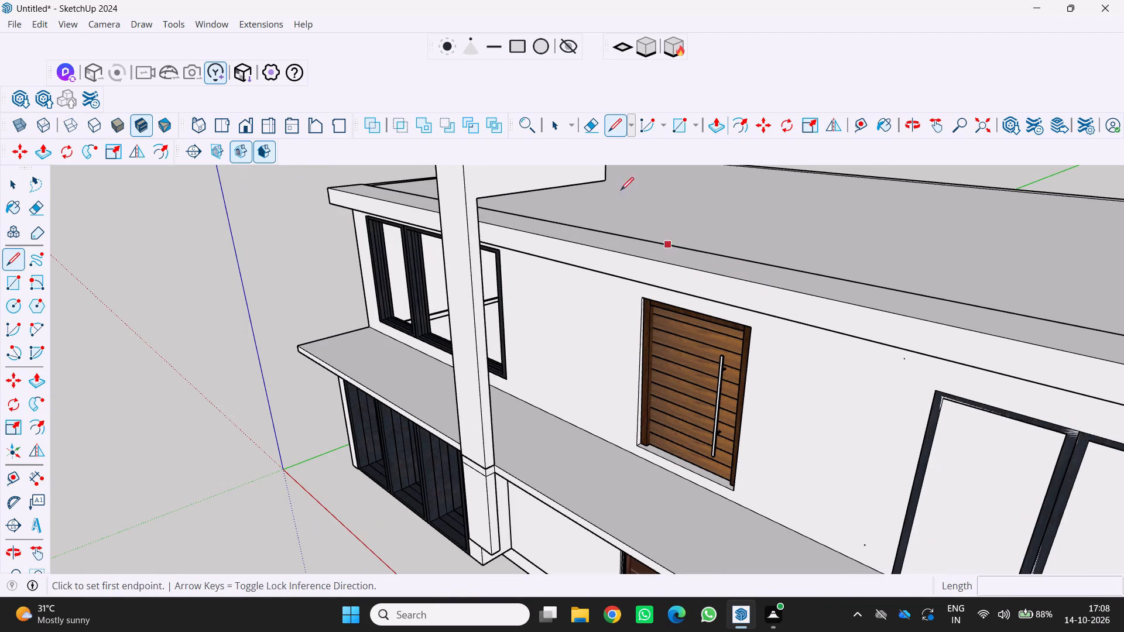
{"action": "left_click", "coordinate": [481, 198]}
{"action": "scroll", "coordinate": [485, 184], "scroll_direction": "down", "scroll_amount": 4}
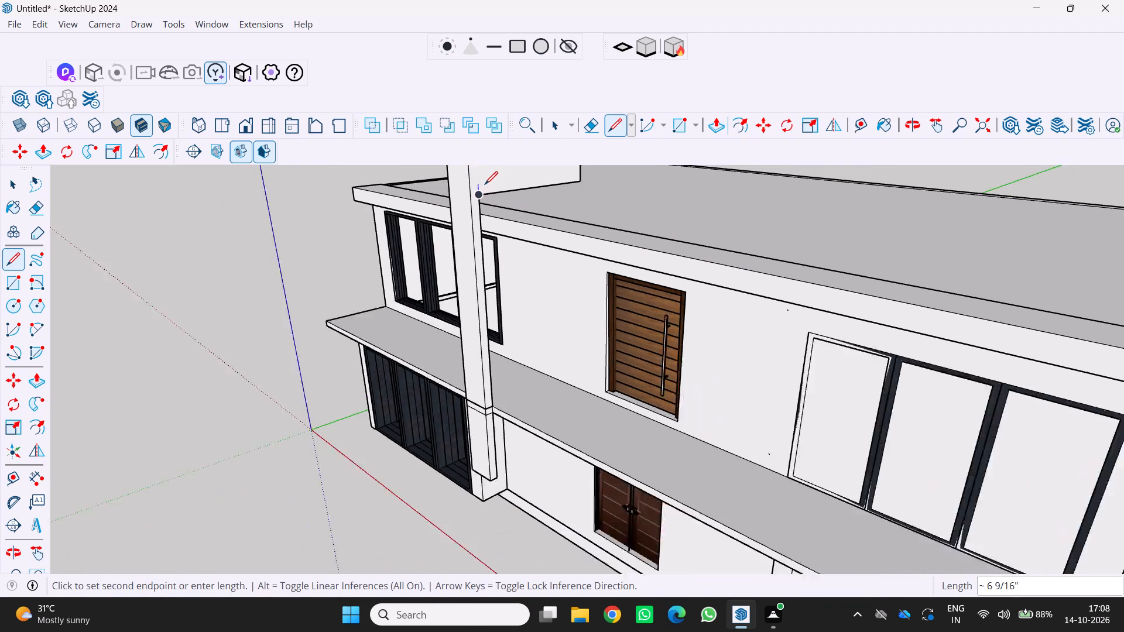
{"action": "scroll", "coordinate": [485, 184], "scroll_direction": "down", "scroll_amount": 8}
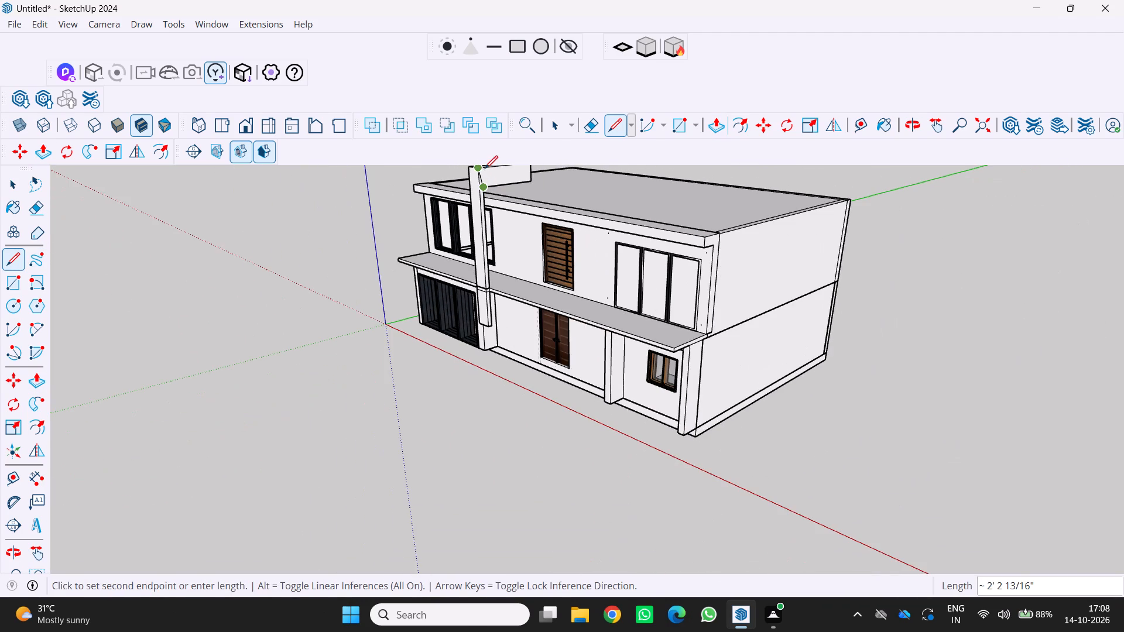
{"action": "scroll", "coordinate": [489, 173], "scroll_direction": "up", "scroll_amount": 2}
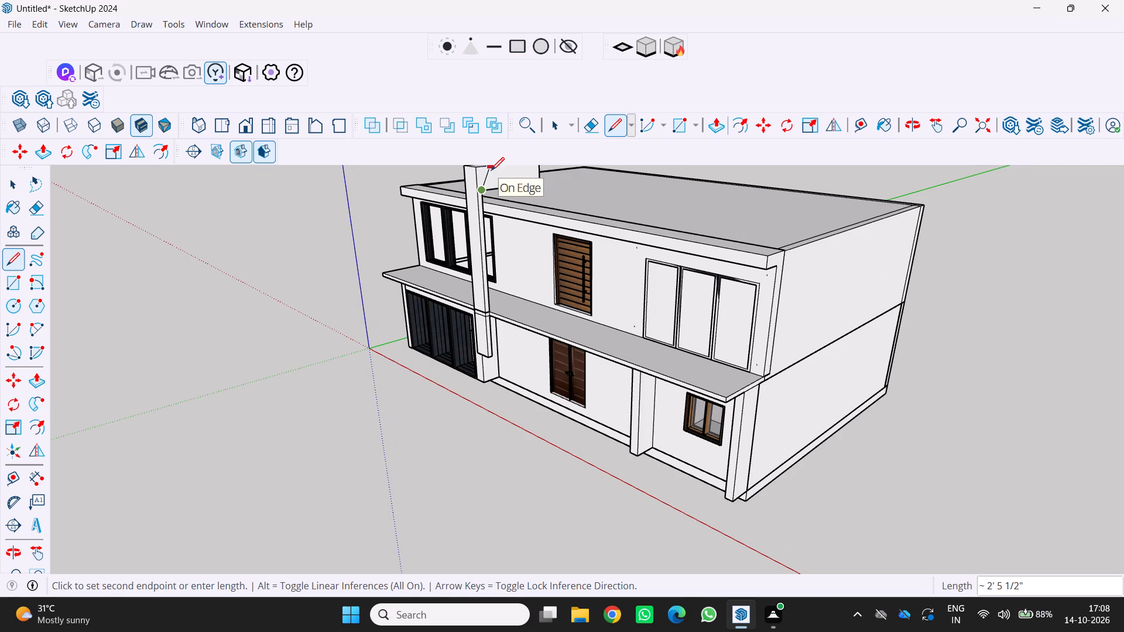
{"action": "left_click", "coordinate": [487, 172]}
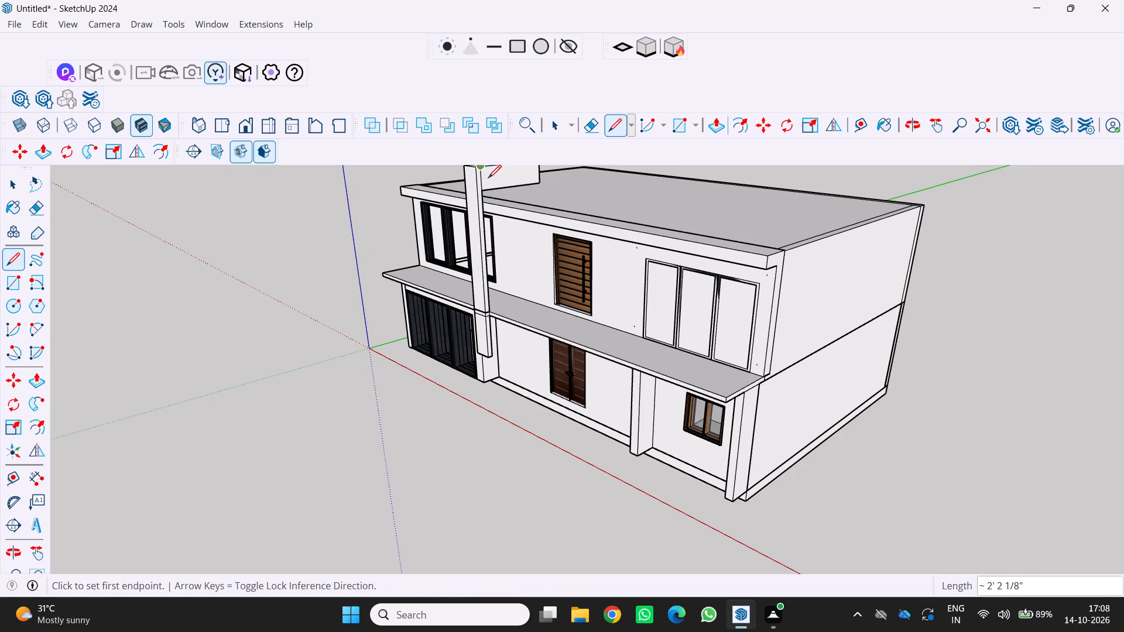
Push/Pull the roof return's side face about 14' 3" along the facade, past the upper door, as a horizontal beam.
{"action": "key", "text": "p"}
{"action": "left_click", "coordinate": [509, 170]}
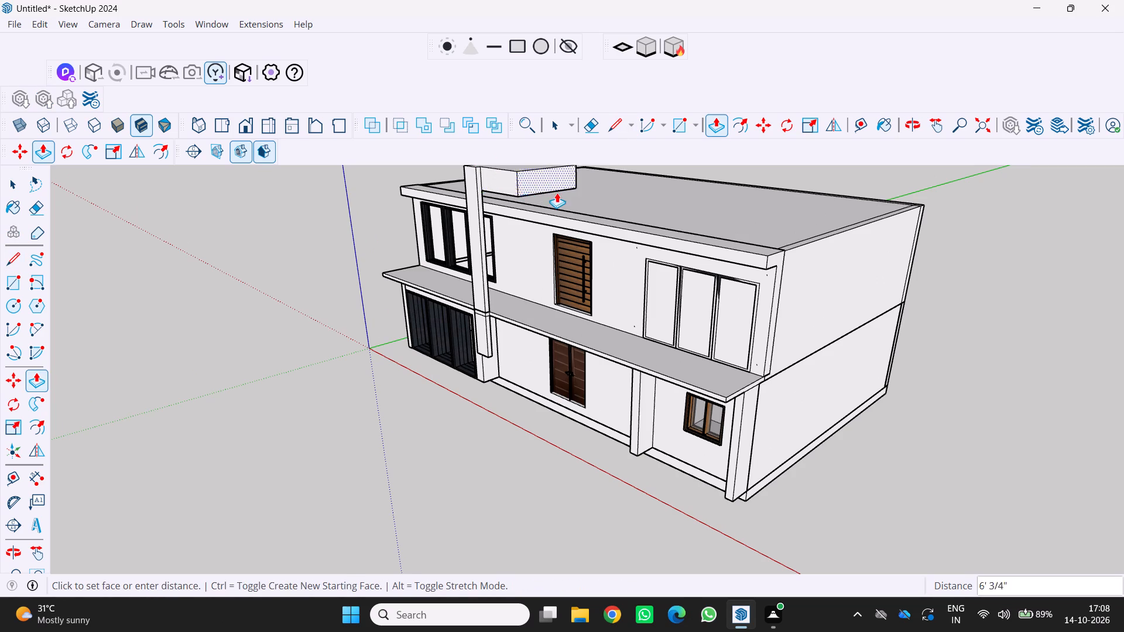
{"action": "middle_click_drag", "start_coordinate": [592, 214], "coordinate": [721, 201]}
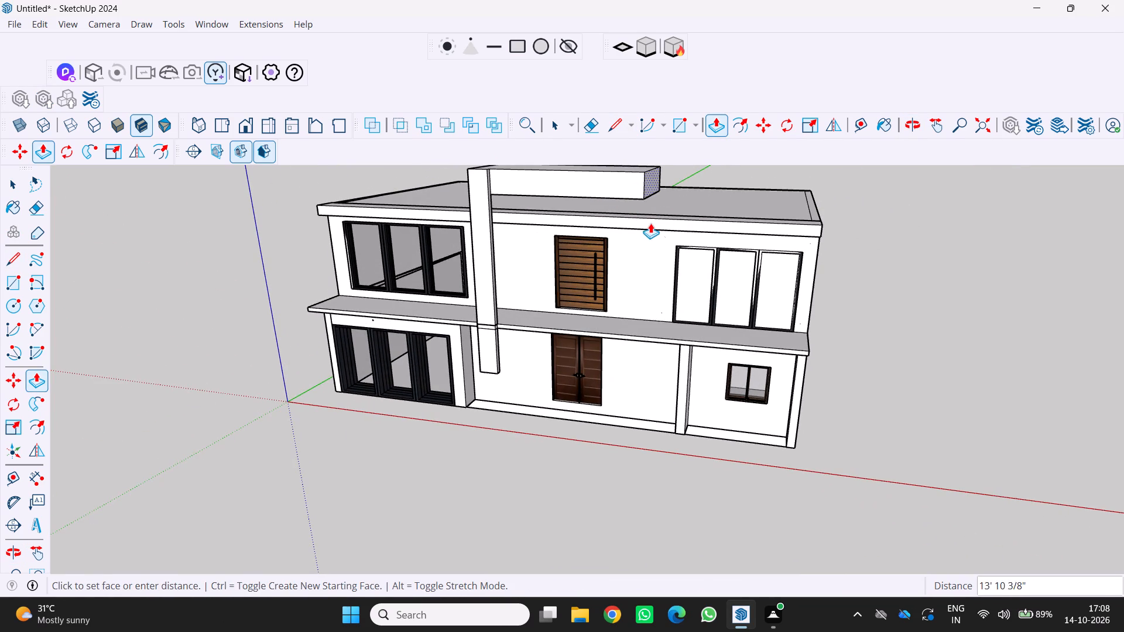
{"action": "left_click", "coordinate": [653, 222]}
Draw an upright rectangle about 2' 2" by 19' 9" down from the beam's free top corner, parallel to the facade, as a second leg.
{"action": "middle_click_drag", "start_coordinate": [623, 223], "coordinate": [694, 175]}
{"action": "scroll", "coordinate": [682, 186], "scroll_direction": "up", "scroll_amount": 1}
{"action": "scroll", "coordinate": [681, 183], "scroll_direction": "down", "scroll_amount": 2}
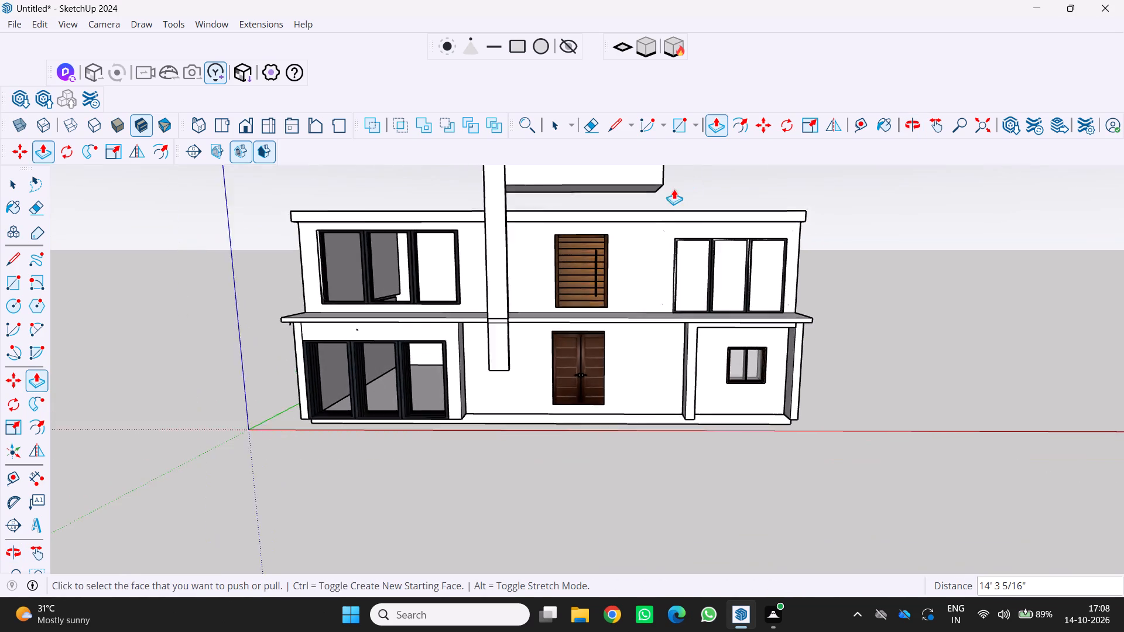
{"action": "scroll", "coordinate": [674, 189], "scroll_direction": "down", "scroll_amount": 2}
{"action": "scroll", "coordinate": [657, 188], "scroll_direction": "up", "scroll_amount": 2}
{"action": "scroll", "coordinate": [647, 178], "scroll_direction": "down", "scroll_amount": 3}
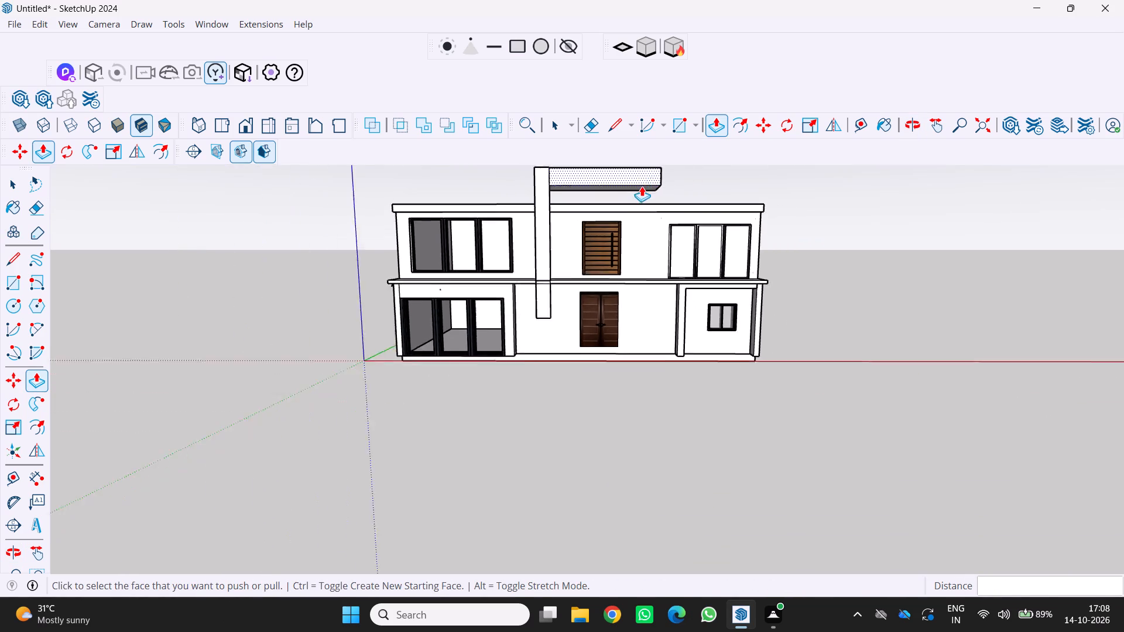
{"action": "scroll", "coordinate": [642, 186], "scroll_direction": "down", "scroll_amount": 2}
{"action": "middle_click_drag", "start_coordinate": [642, 186], "coordinate": [644, 235]}
{"action": "scroll", "coordinate": [644, 235], "scroll_direction": "down", "scroll_amount": 2}
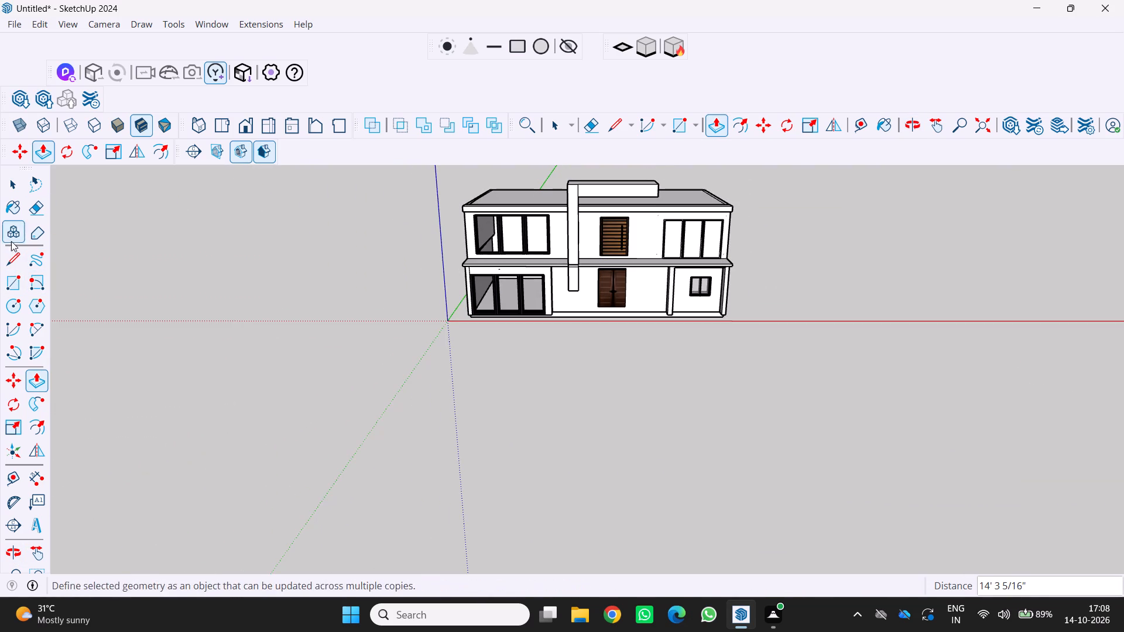
{"action": "left_click", "coordinate": [16, 286]}
{"action": "scroll", "coordinate": [619, 197], "scroll_direction": "up", "scroll_amount": 2}
{"action": "left_click", "coordinate": [664, 186]}
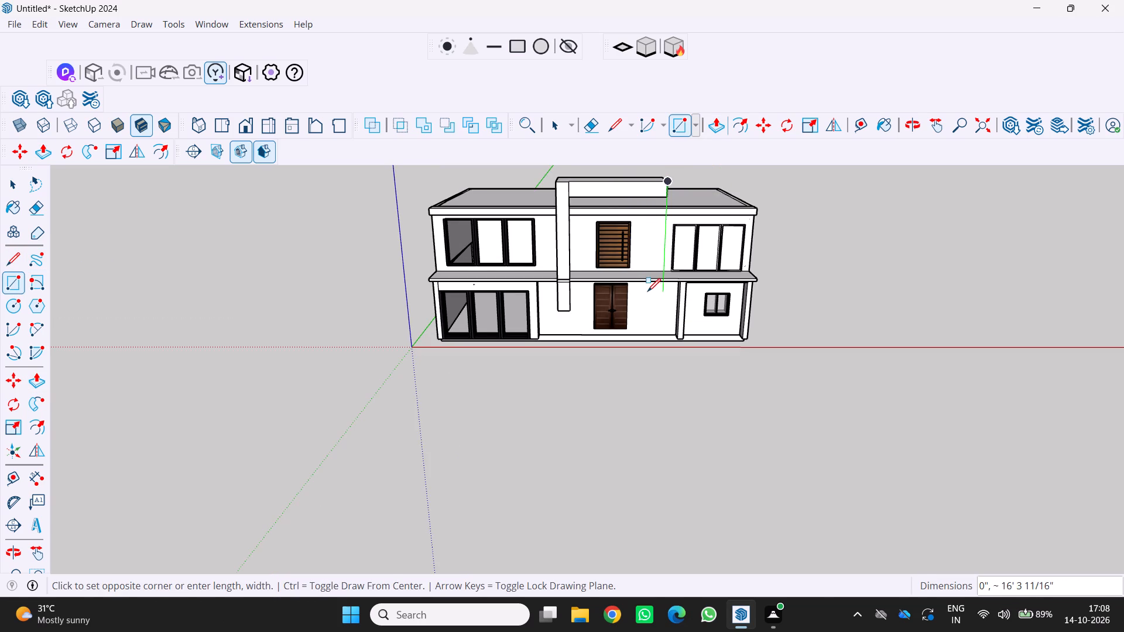
{"action": "key", "text": "Left"}
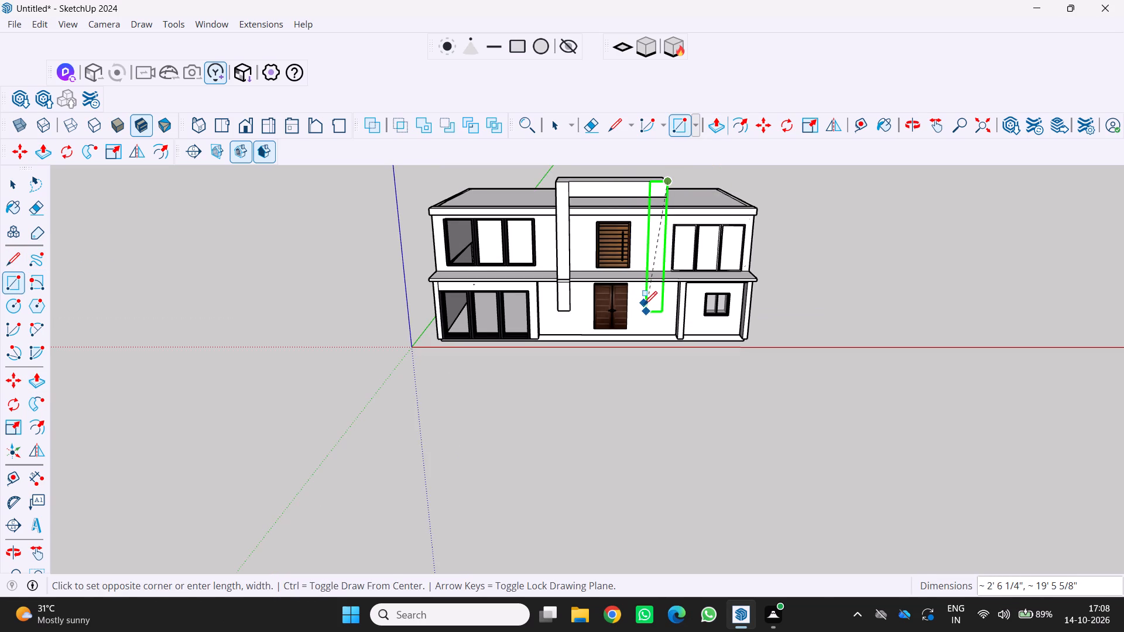
{"action": "left_click", "coordinate": [646, 305]}
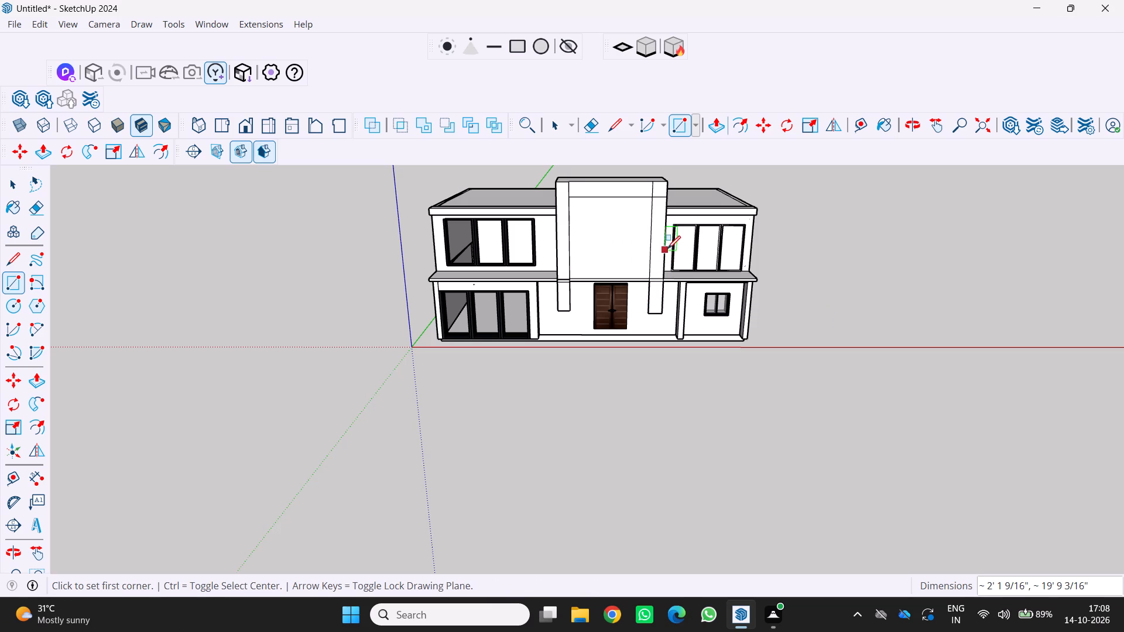
Delete the face enclosed between the two legs, below the beam and above the canopy.
{"action": "middle_click_drag", "start_coordinate": [632, 293], "coordinate": [601, 233]}
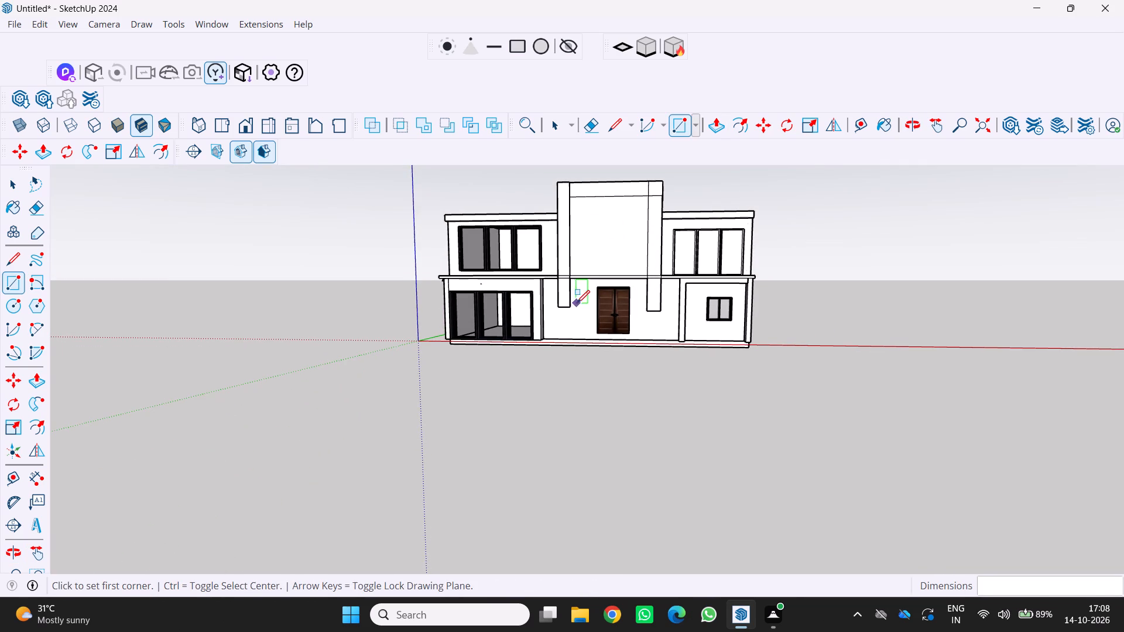
{"action": "key", "text": "space"}
{"action": "left_click", "coordinate": [626, 247]}
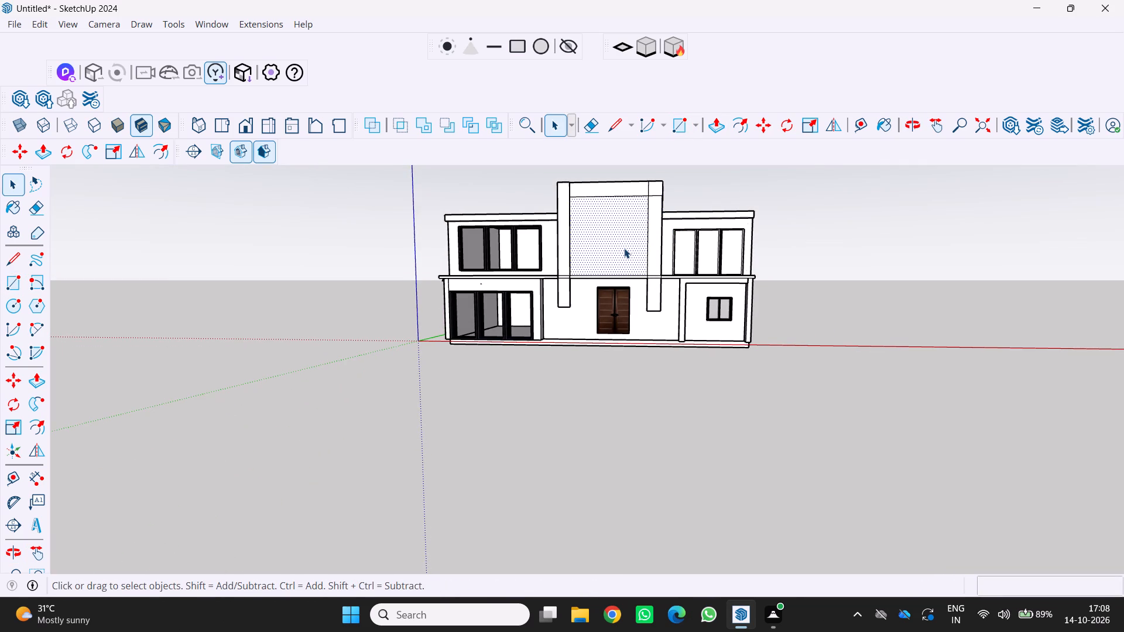
{"action": "key", "text": "Delete"}
Push/Pull the second leg's above-canopy segment and its top segment at the beam outward about 7".
{"action": "scroll", "coordinate": [657, 242], "scroll_direction": "up", "scroll_amount": 2}
{"action": "middle_click_drag", "start_coordinate": [652, 230], "coordinate": [674, 293]}
{"action": "middle_click", "coordinate": [674, 293]}
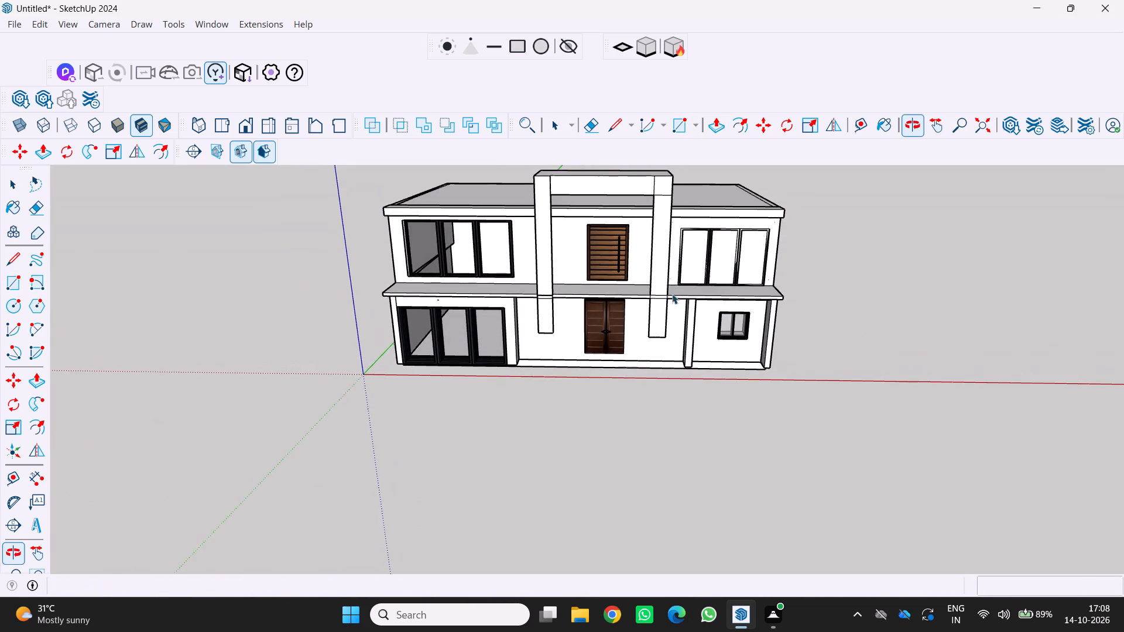
{"action": "middle_click", "coordinate": [671, 294]}
{"action": "middle_click", "coordinate": [670, 295]}
{"action": "scroll", "coordinate": [670, 295], "scroll_direction": "down", "scroll_amount": 2}
{"action": "middle_click_drag", "start_coordinate": [652, 287], "coordinate": [430, 251]}
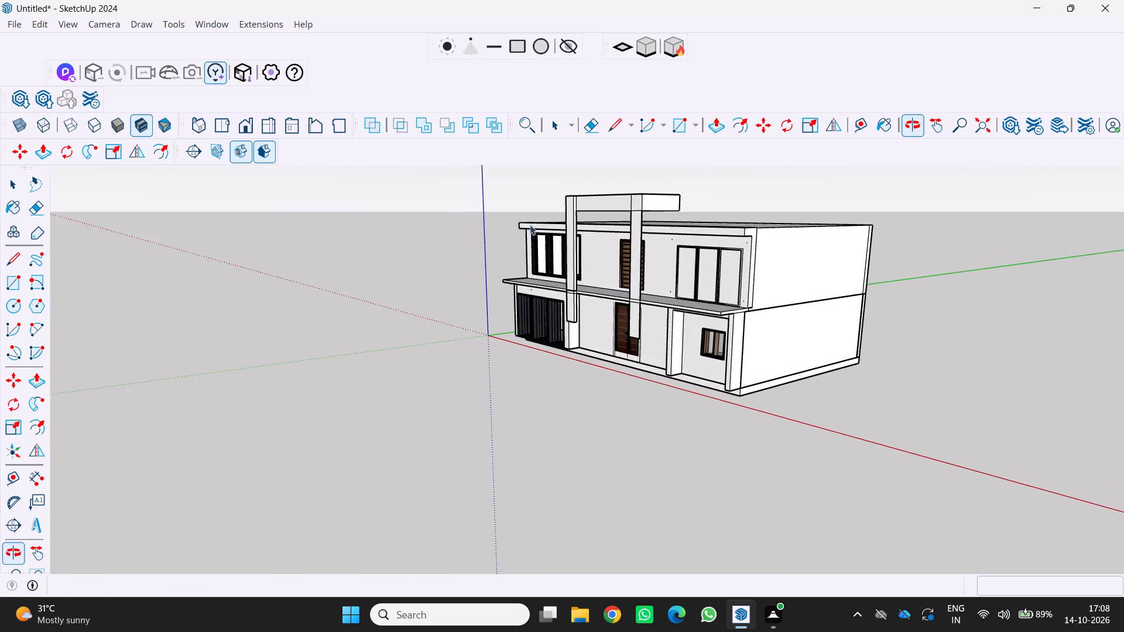
{"action": "scroll", "coordinate": [587, 209], "scroll_direction": "up", "scroll_amount": 3}
{"action": "key", "text": "p"}
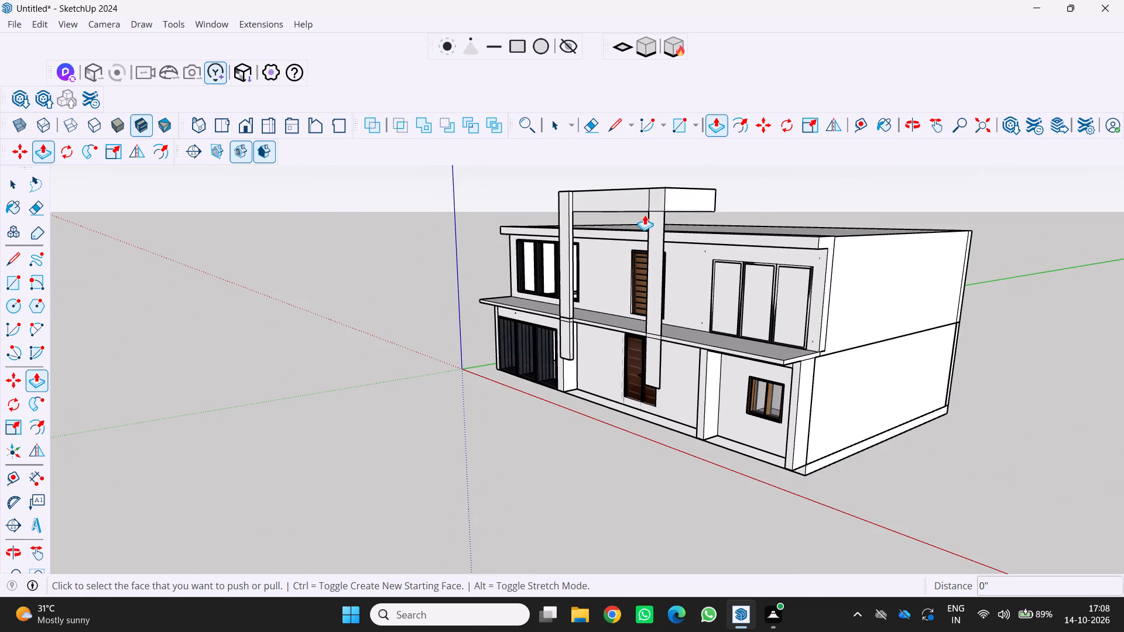
{"action": "left_click", "coordinate": [652, 226]}
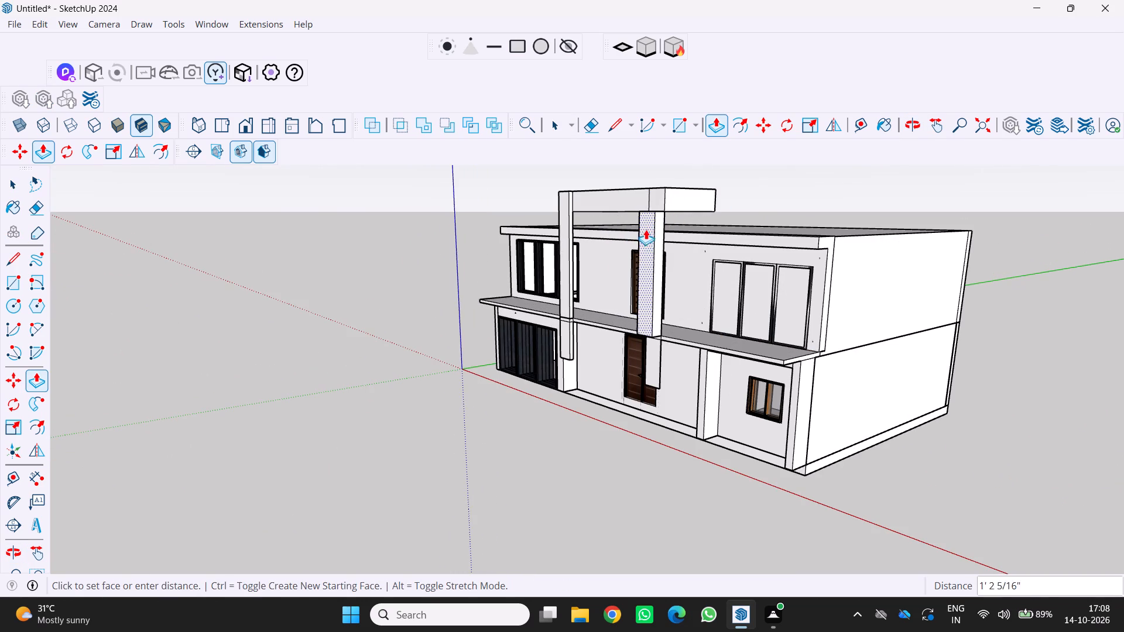
{"action": "left_click_drag", "start_coordinate": [647, 231], "coordinate": [647, 225]}
{"action": "left_click", "coordinate": [660, 194]}
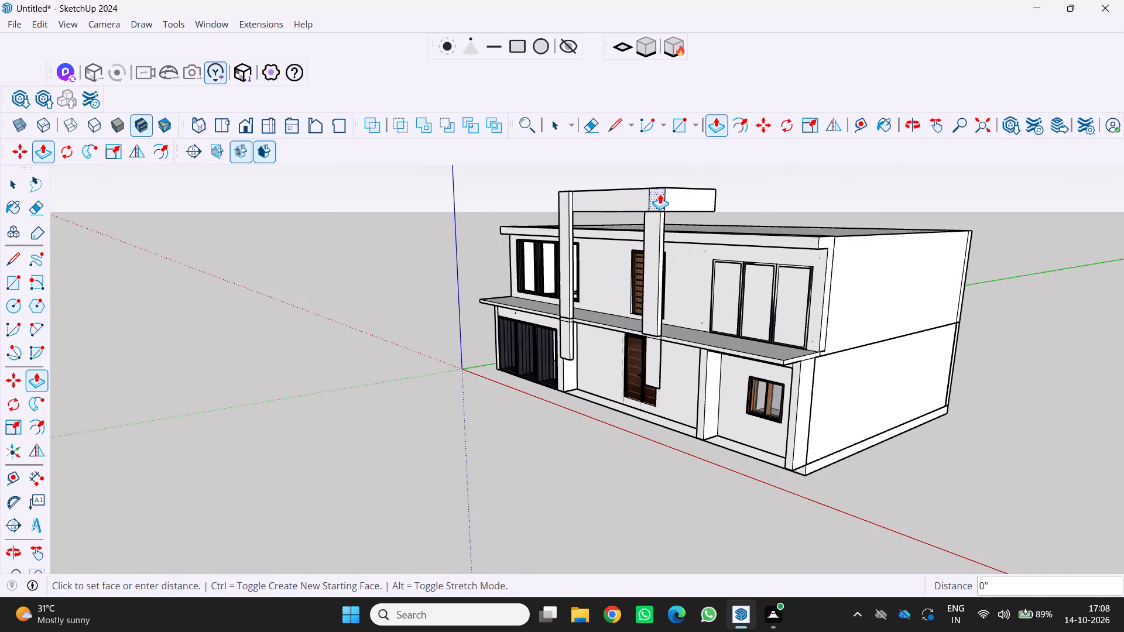
{"action": "left_click", "coordinate": [656, 202]}
Push/Pull the second leg's segment below the canopy outward about 6 1/4" and its canopy-edge segment about 6 3/4".
{"action": "scroll", "coordinate": [656, 306], "scroll_direction": "up", "scroll_amount": 3}
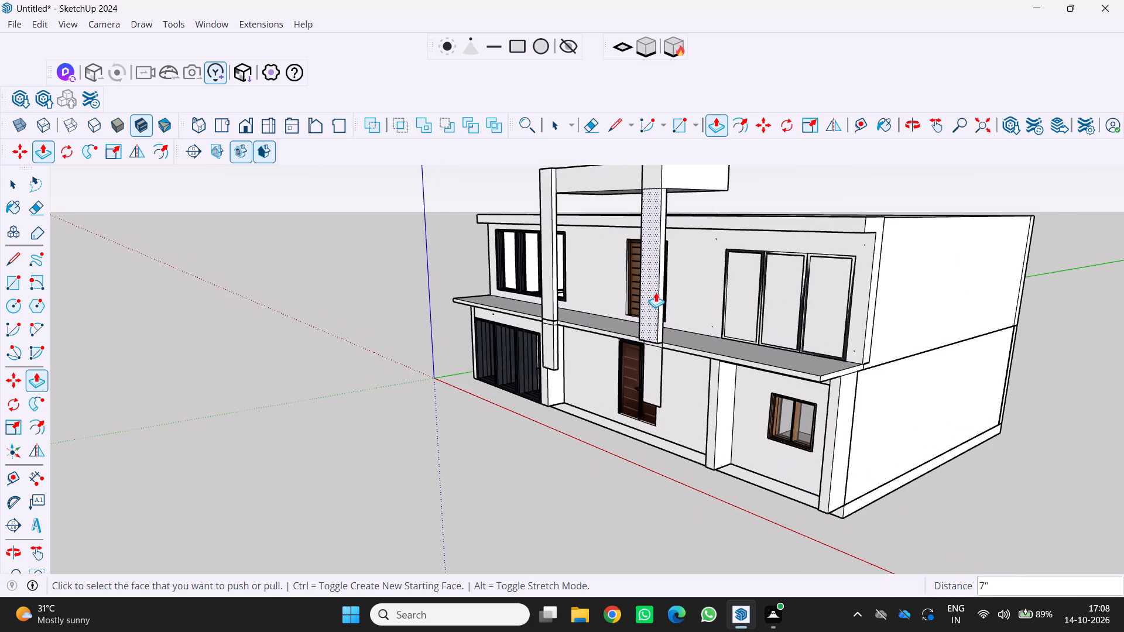
{"action": "left_click", "coordinate": [644, 368]}
{"action": "left_click", "coordinate": [636, 358]}
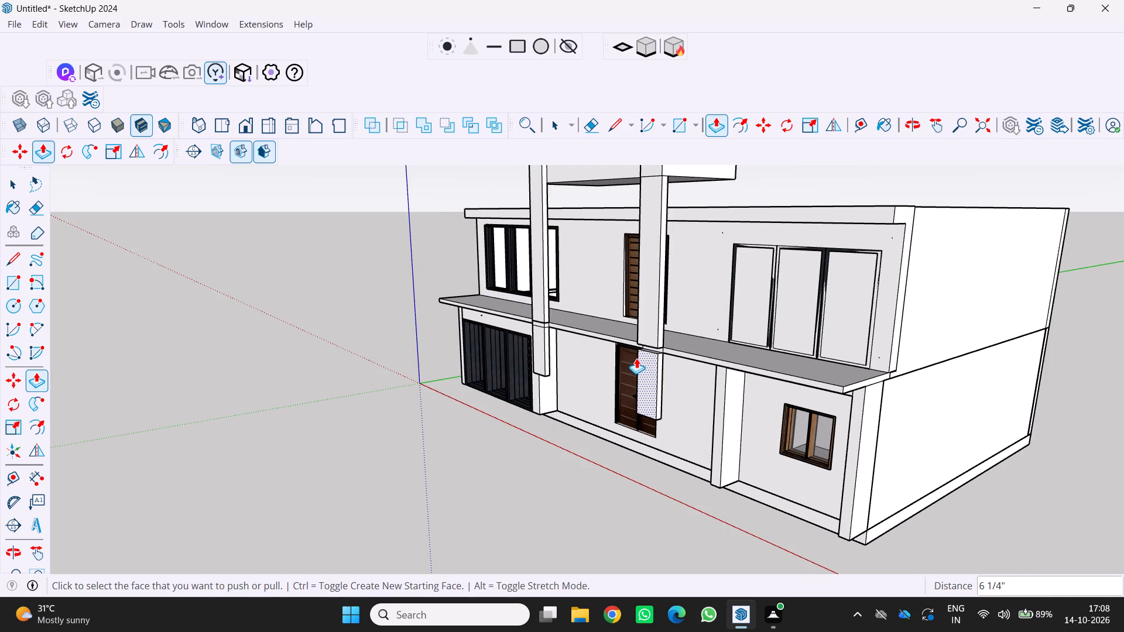
{"action": "scroll", "coordinate": [657, 341], "scroll_direction": "up", "scroll_amount": 15}
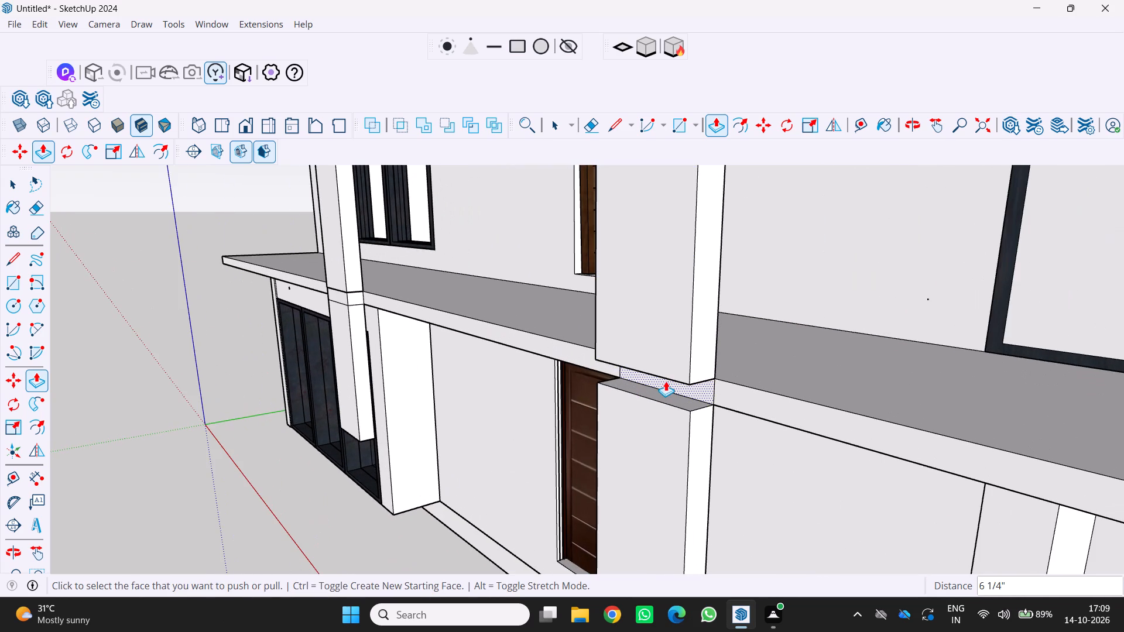
{"action": "left_click", "coordinate": [667, 383]}
{"action": "left_click", "coordinate": [654, 378]}
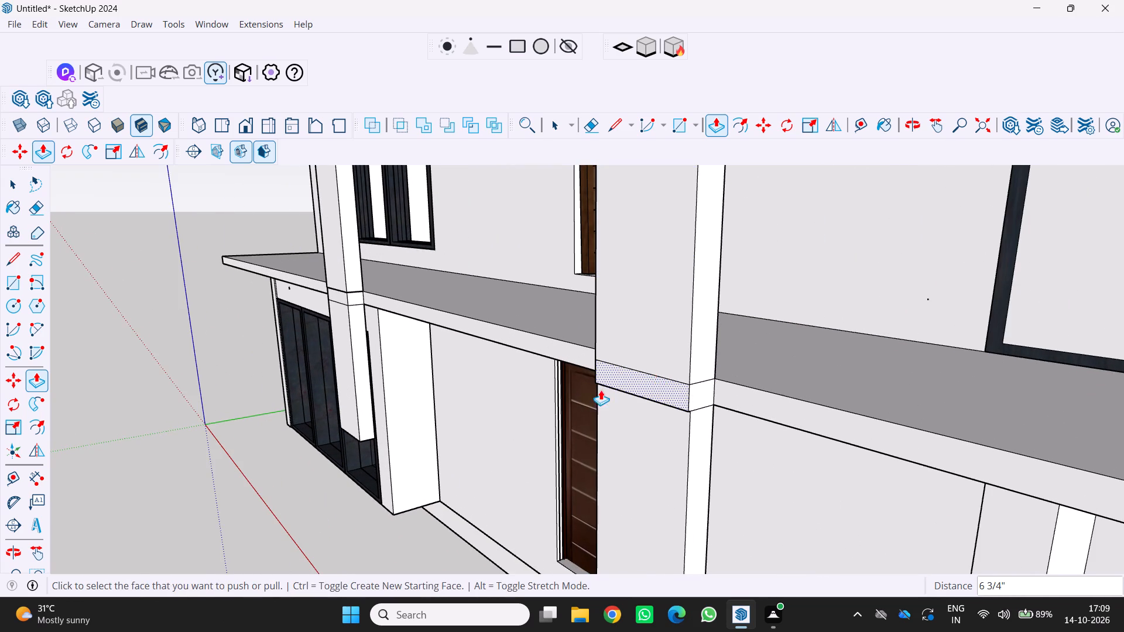
Examine the two-legged portal frame and its relation to the facade, canopy and roof from several angles.
{"action": "scroll", "coordinate": [596, 390], "scroll_direction": "down", "scroll_amount": 11}
{"action": "scroll", "coordinate": [543, 380], "scroll_direction": "down", "scroll_amount": 6}
{"action": "middle_click_drag", "start_coordinate": [551, 386], "coordinate": [684, 391]}
{"action": "scroll", "coordinate": [684, 391], "scroll_direction": "down", "scroll_amount": 4}
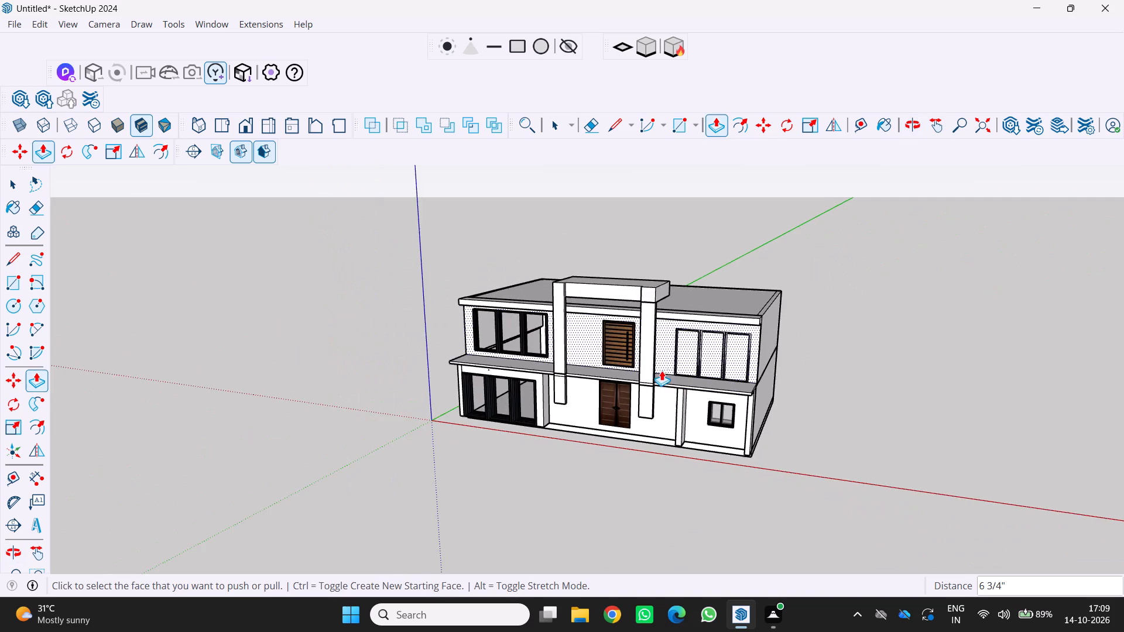
{"action": "middle_click_drag", "start_coordinate": [623, 366], "coordinate": [643, 250]}
{"action": "scroll", "coordinate": [631, 315], "scroll_direction": "up", "scroll_amount": 1}
{"action": "scroll", "coordinate": [556, 279], "scroll_direction": "down", "scroll_amount": 1}
{"action": "middle_click_drag", "start_coordinate": [561, 272], "coordinate": [575, 301]}
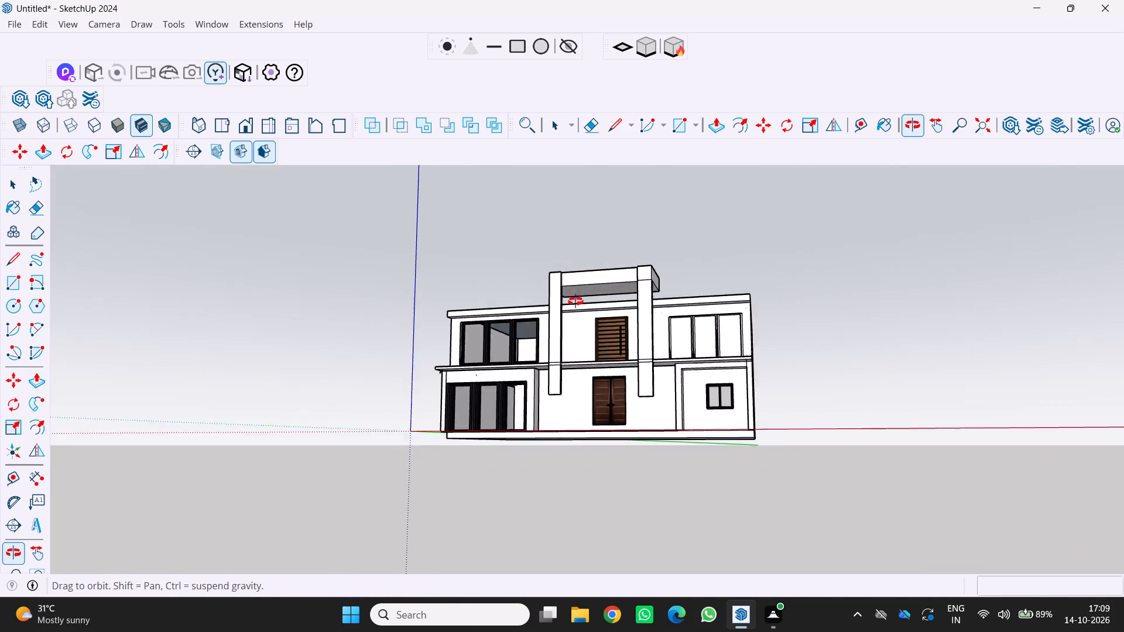
{"action": "middle_click_drag", "start_coordinate": [575, 301], "coordinate": [594, 337]}
{"action": "middle_click", "coordinate": [594, 337]}
{"action": "scroll", "coordinate": [601, 331], "scroll_direction": "up", "scroll_amount": 2}
{"action": "scroll", "coordinate": [599, 288], "scroll_direction": "down", "scroll_amount": 1}
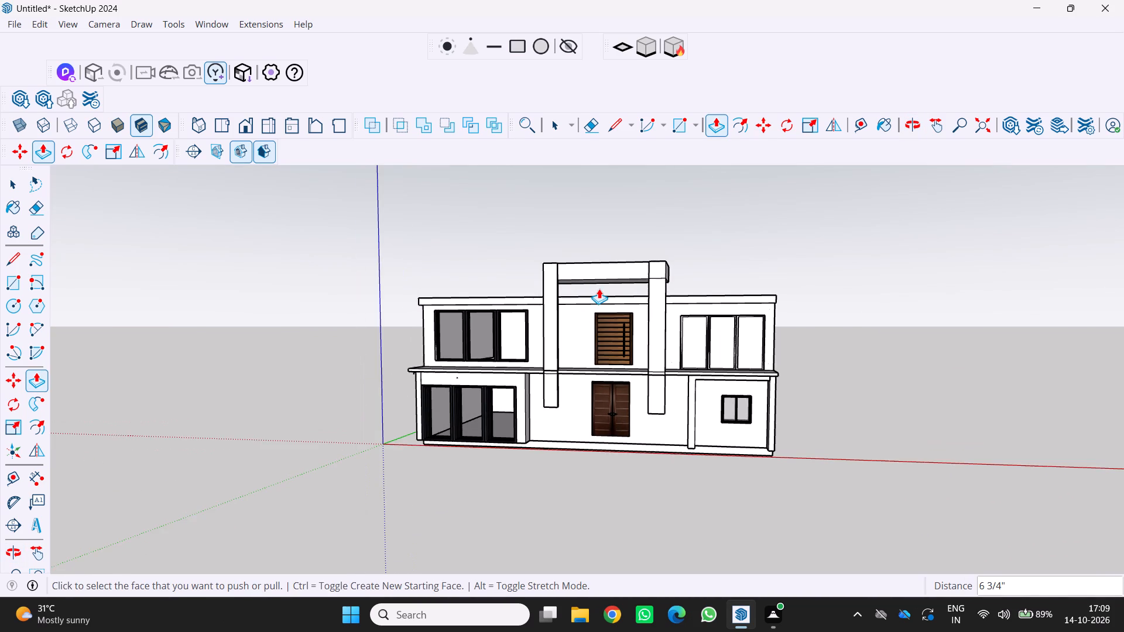
{"action": "middle_click_drag", "start_coordinate": [599, 288], "coordinate": [598, 325]}
{"action": "middle_click", "coordinate": [598, 325]}
{"action": "scroll", "coordinate": [635, 266], "scroll_direction": "up", "scroll_amount": 3}
{"action": "scroll", "coordinate": [586, 279], "scroll_direction": "up", "scroll_amount": 2}
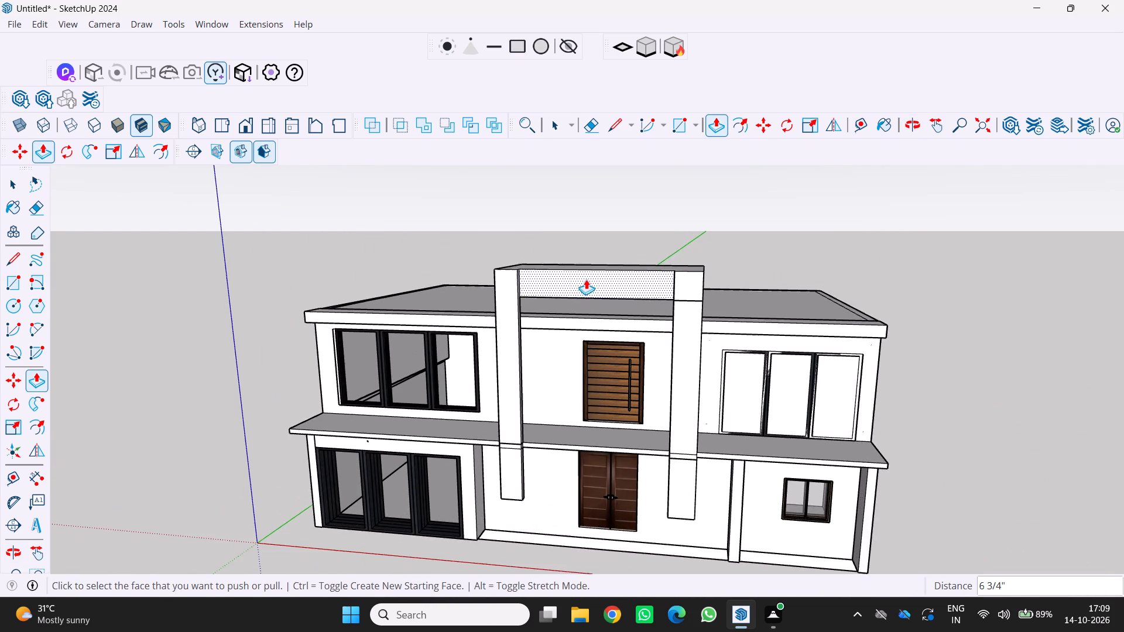
Draw a short line across the first strip's inner side face at roof-edge level.
{"action": "scroll", "coordinate": [527, 315], "scroll_direction": "up", "scroll_amount": 8}
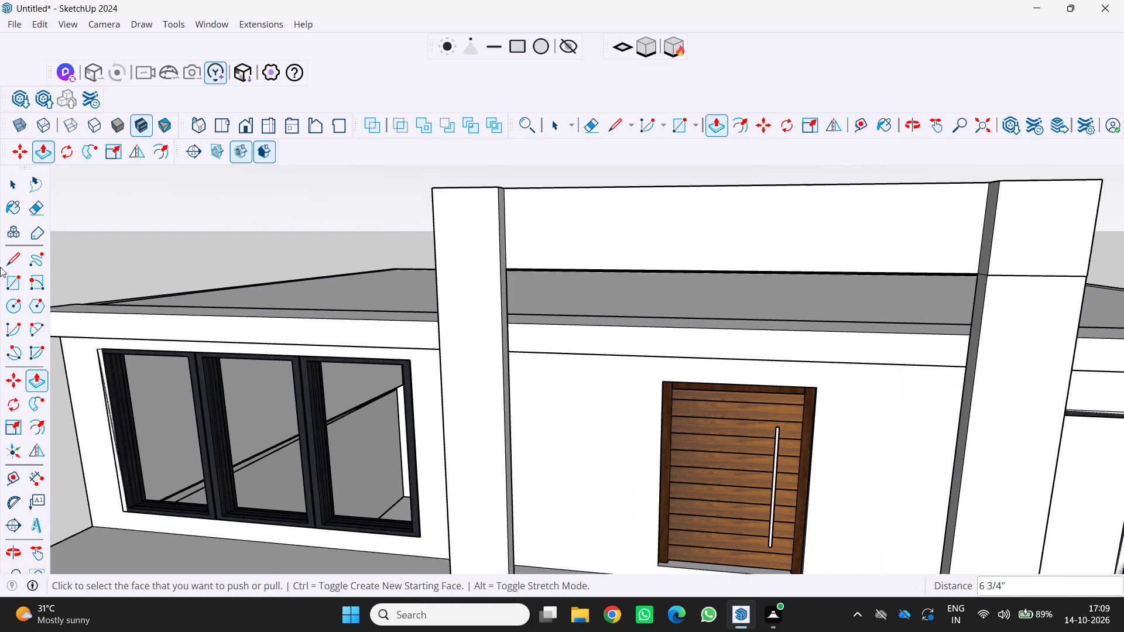
{"action": "left_click", "coordinate": [3, 257]}
{"action": "scroll", "coordinate": [499, 314], "scroll_direction": "up", "scroll_amount": 3}
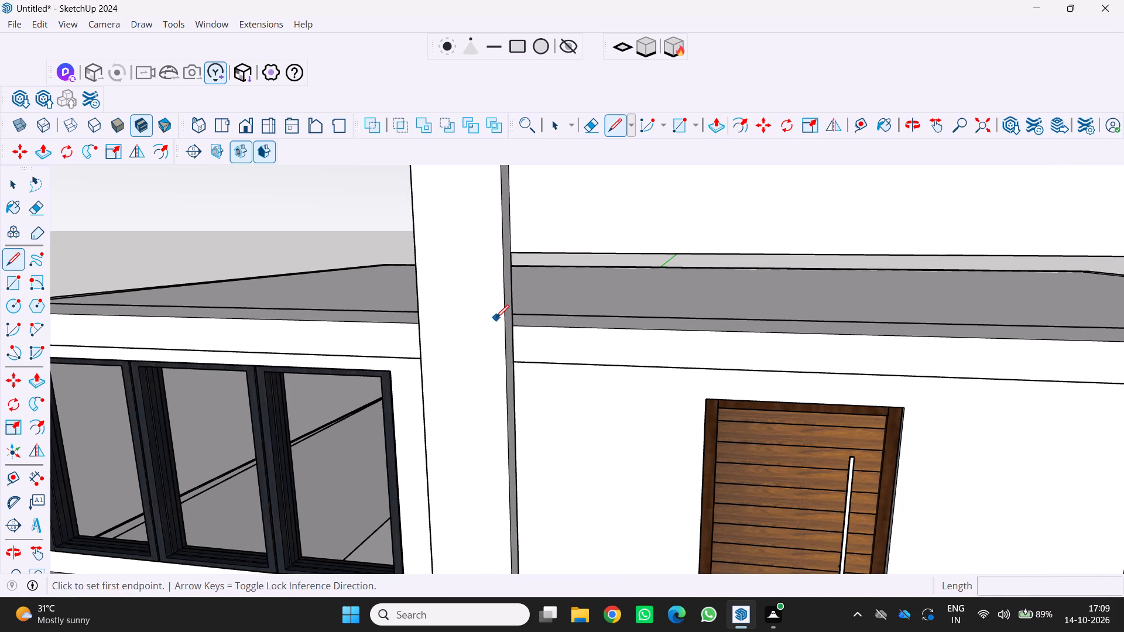
{"action": "left_click", "coordinate": [510, 324]}
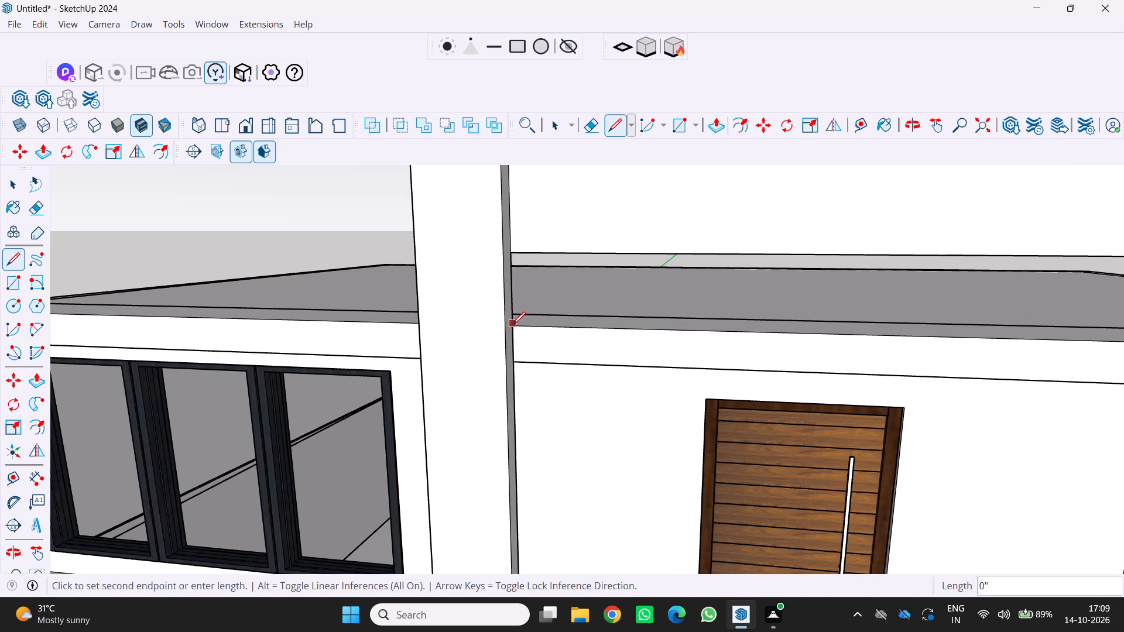
{"action": "left_click", "coordinate": [506, 328]}
{"action": "scroll", "coordinate": [523, 338], "scroll_direction": "up", "scroll_amount": 3}
{"action": "key", "text": "space"}
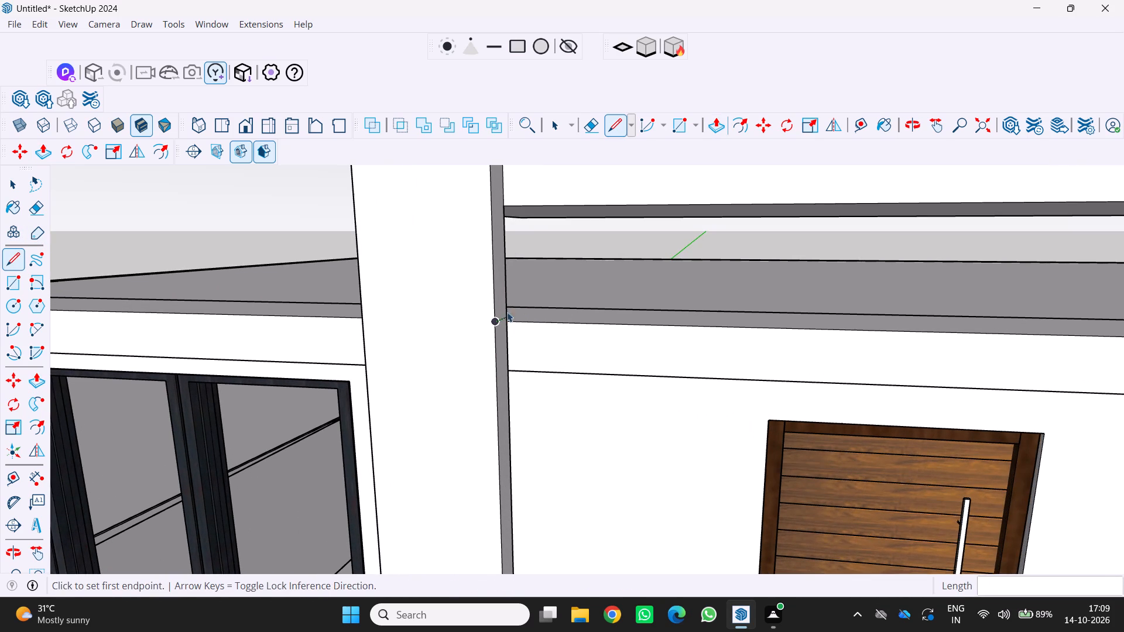
Push/Pull the first leg's inner side face above the roof-edge line about 12' 1 1/4" across to the second leg, forming the top beam.
{"action": "key", "text": "p"}
{"action": "left_click", "coordinate": [503, 274]}
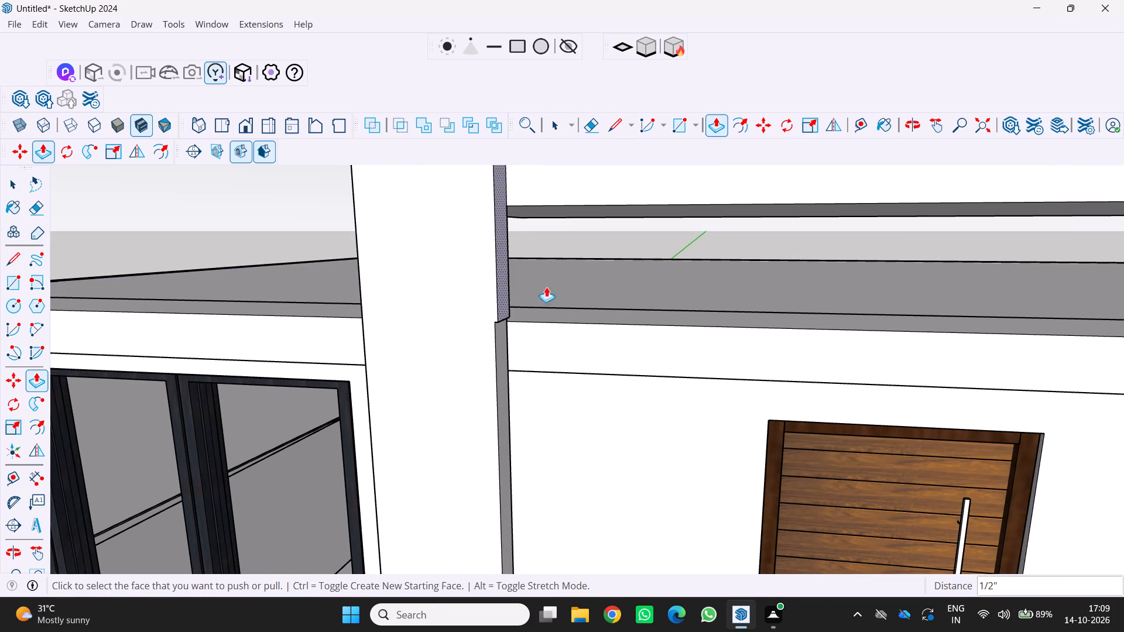
{"action": "scroll", "coordinate": [588, 303], "scroll_direction": "down", "scroll_amount": 5}
{"action": "scroll", "coordinate": [554, 268], "scroll_direction": "up", "scroll_amount": 4}
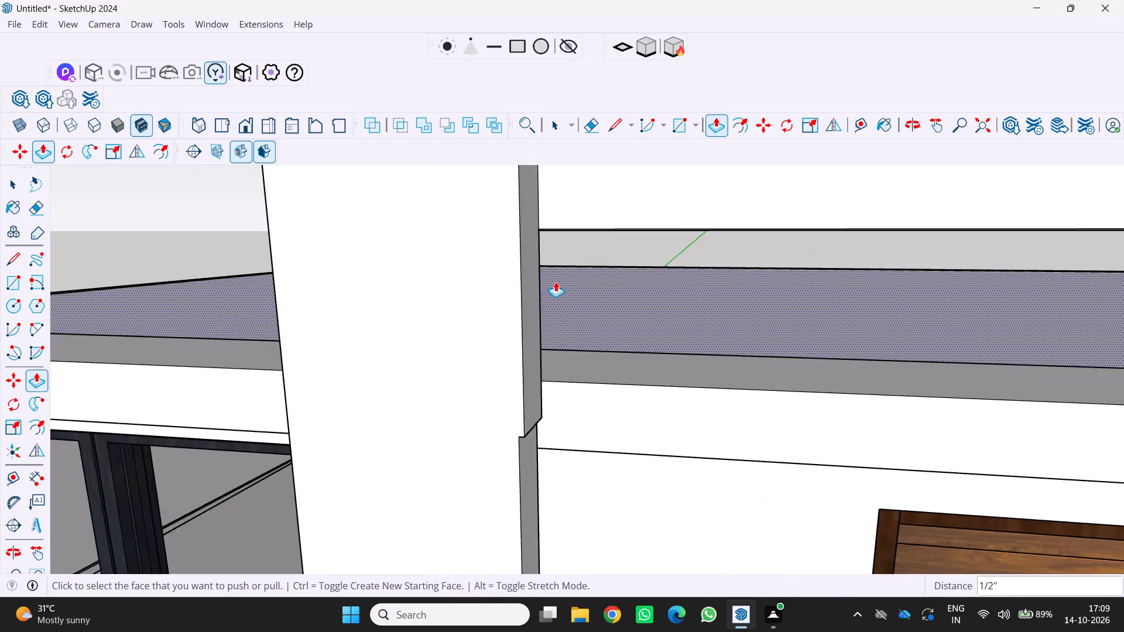
{"action": "scroll", "coordinate": [556, 281], "scroll_direction": "up", "scroll_amount": 2}
{"action": "scroll", "coordinate": [484, 288], "scroll_direction": "down", "scroll_amount": 5}
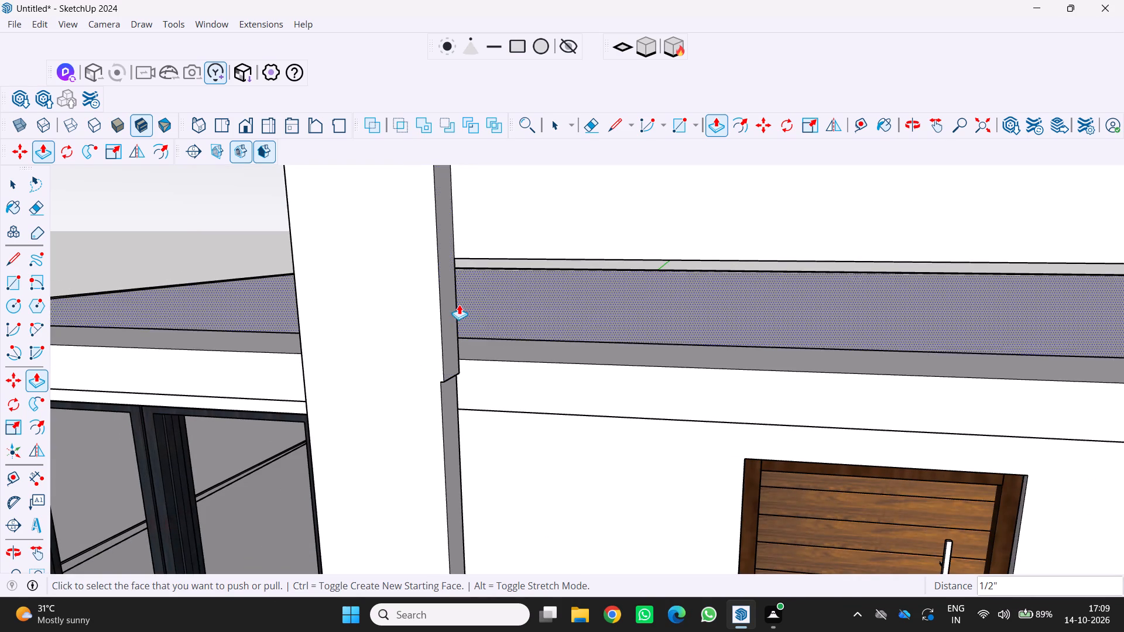
{"action": "left_click", "coordinate": [454, 308]}
{"action": "scroll", "coordinate": [685, 327], "scroll_direction": "down", "scroll_amount": 10}
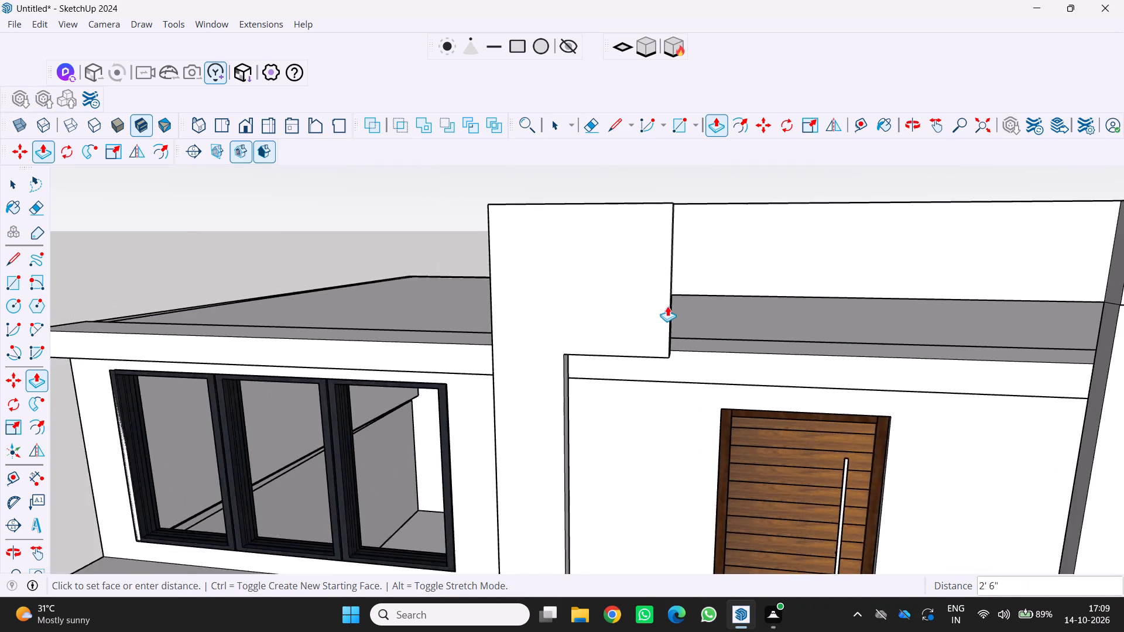
{"action": "scroll", "coordinate": [667, 306], "scroll_direction": "down", "scroll_amount": 9}
{"action": "left_click", "coordinate": [834, 312]}
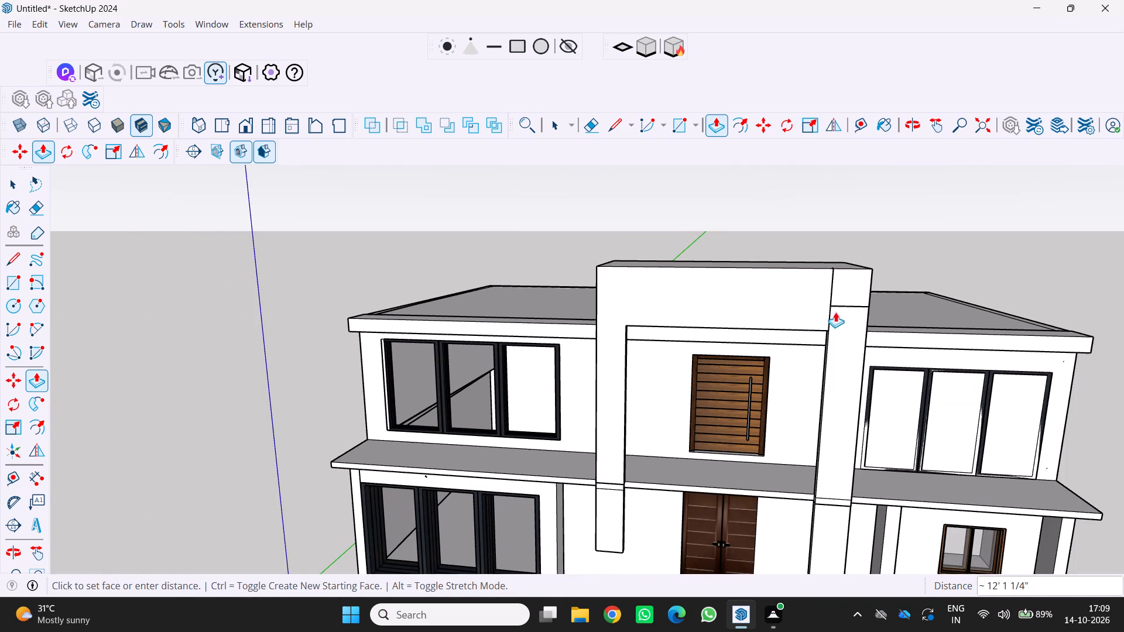
{"action": "key", "text": "space"}
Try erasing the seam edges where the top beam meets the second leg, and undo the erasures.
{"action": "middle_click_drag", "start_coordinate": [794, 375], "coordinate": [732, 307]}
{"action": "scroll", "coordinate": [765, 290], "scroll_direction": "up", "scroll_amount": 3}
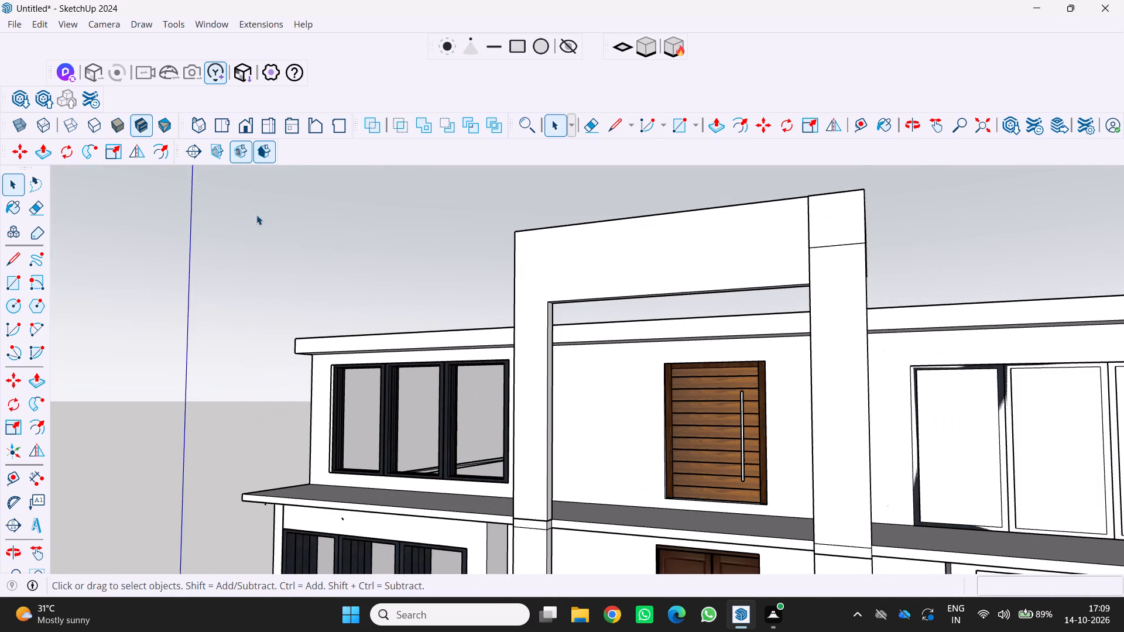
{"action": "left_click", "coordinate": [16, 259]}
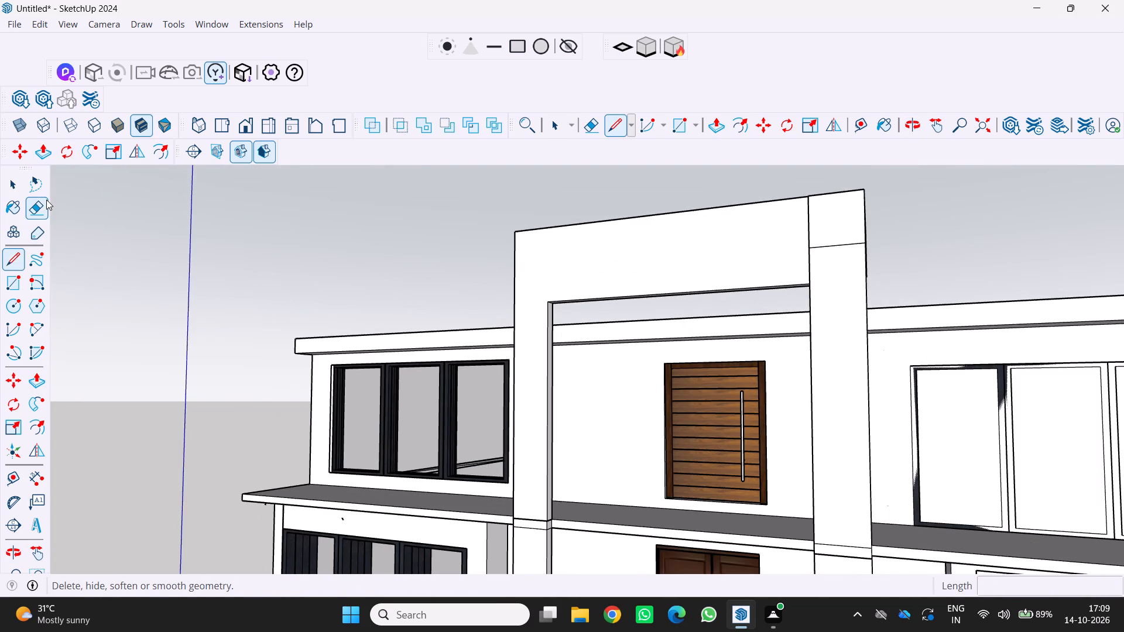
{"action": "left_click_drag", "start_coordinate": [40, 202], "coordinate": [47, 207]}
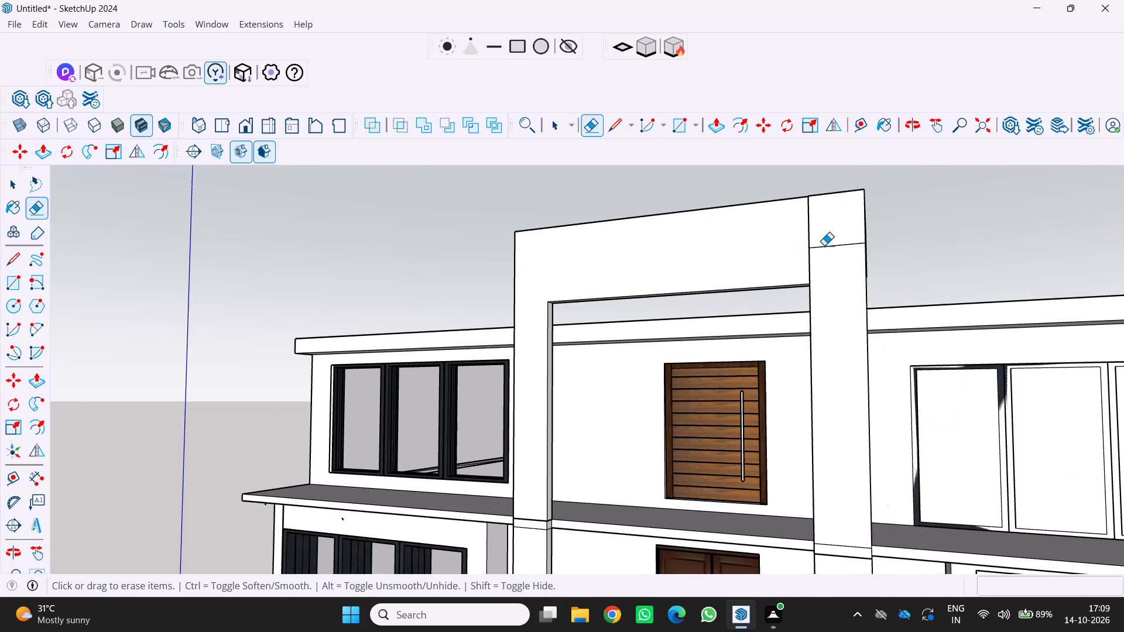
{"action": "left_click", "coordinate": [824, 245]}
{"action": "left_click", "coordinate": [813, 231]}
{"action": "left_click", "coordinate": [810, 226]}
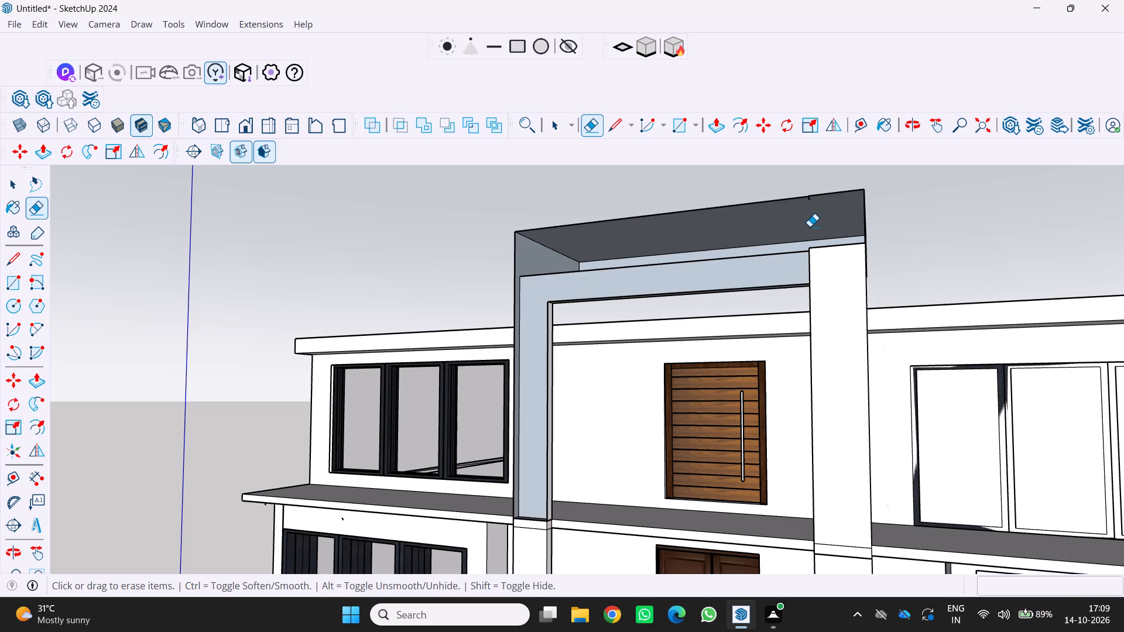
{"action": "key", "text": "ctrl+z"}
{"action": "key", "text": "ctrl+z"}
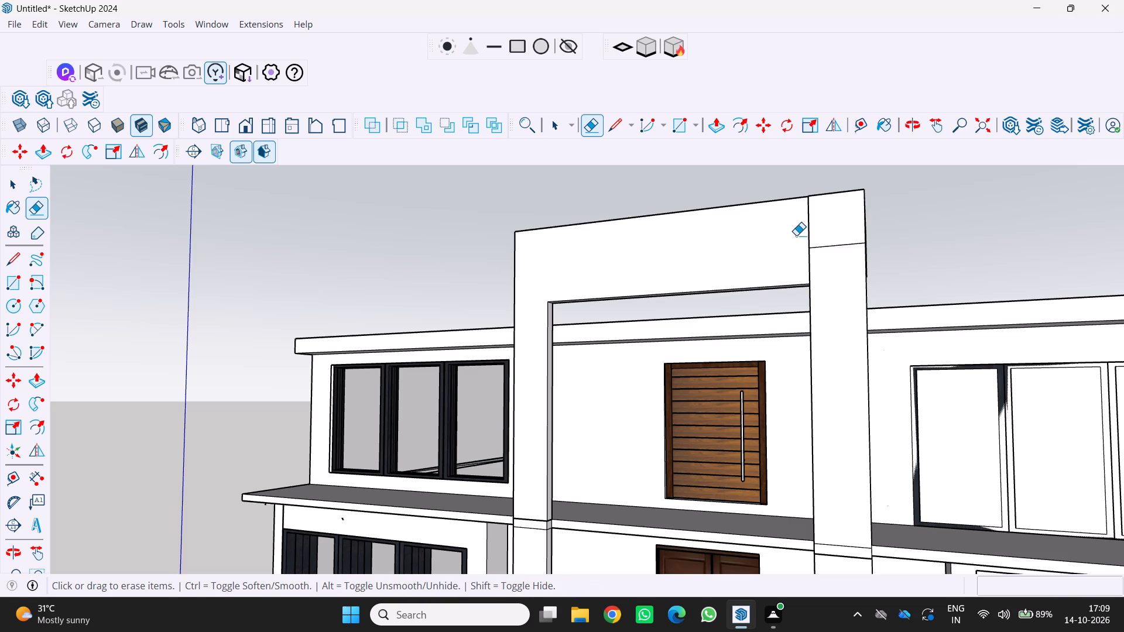
Examine the portal frame's beam and legs against the roof, canopy and facade from the front, side and above.
{"action": "scroll", "coordinate": [767, 311], "scroll_direction": "down", "scroll_amount": 6}
{"action": "middle_click_drag", "start_coordinate": [777, 321], "coordinate": [813, 350]}
{"action": "key", "text": "space"}
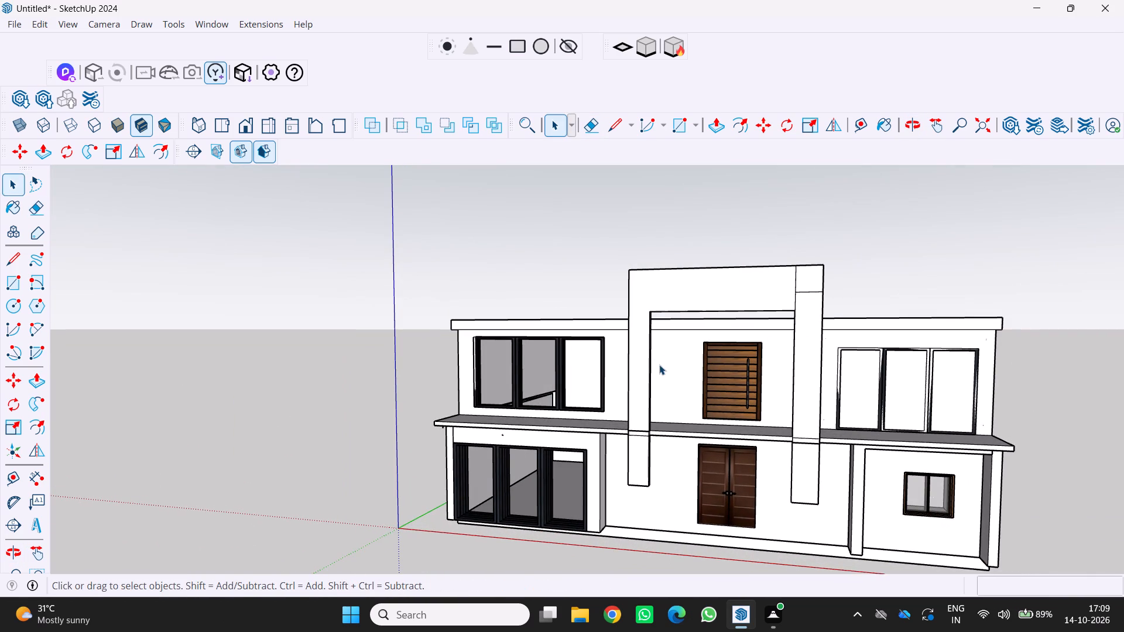
{"action": "key", "text": "space"}
{"action": "key", "text": "space"}
{"action": "key", "text": "space"}
{"action": "scroll", "coordinate": [756, 439], "scroll_direction": "down", "scroll_amount": 3}
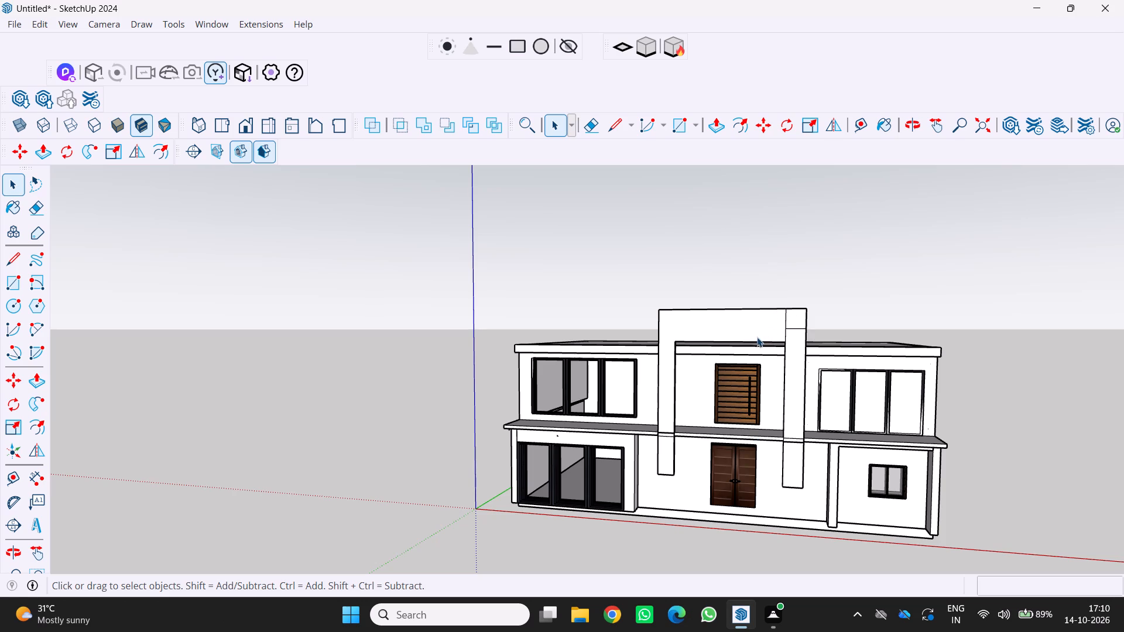
{"action": "middle_click_drag", "start_coordinate": [831, 364], "coordinate": [526, 453]}
{"action": "middle_click_drag", "start_coordinate": [524, 453], "coordinate": [517, 453]}
{"action": "scroll", "coordinate": [516, 452], "scroll_direction": "down", "scroll_amount": 1}
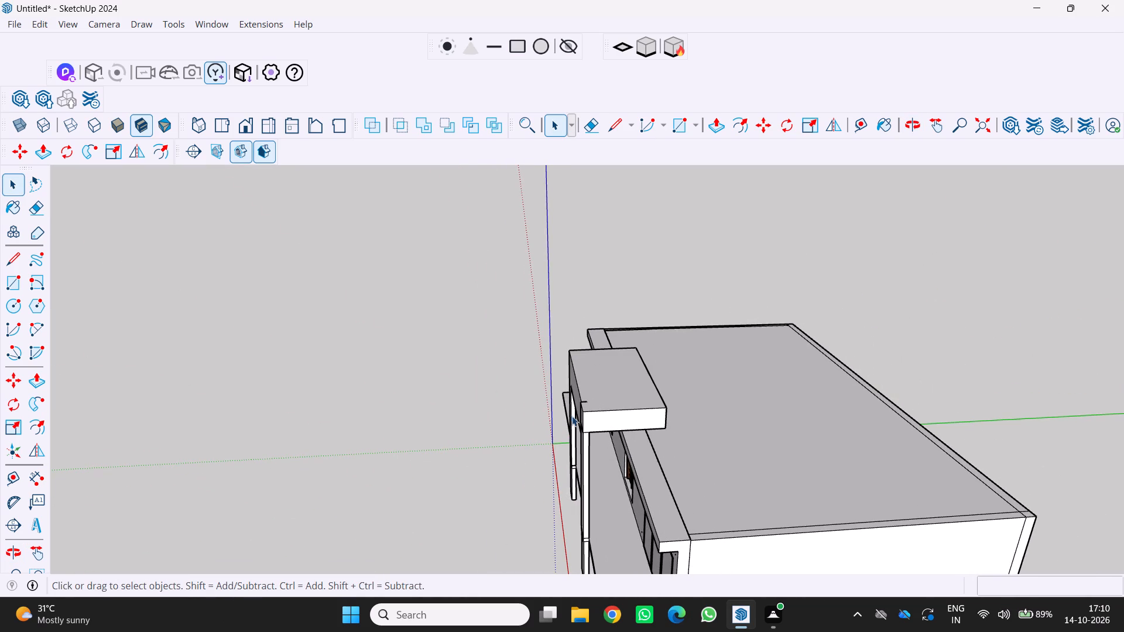
{"action": "scroll", "coordinate": [580, 412], "scroll_direction": "down", "scroll_amount": 1}
{"action": "middle_click_drag", "start_coordinate": [601, 419], "coordinate": [755, 412]}
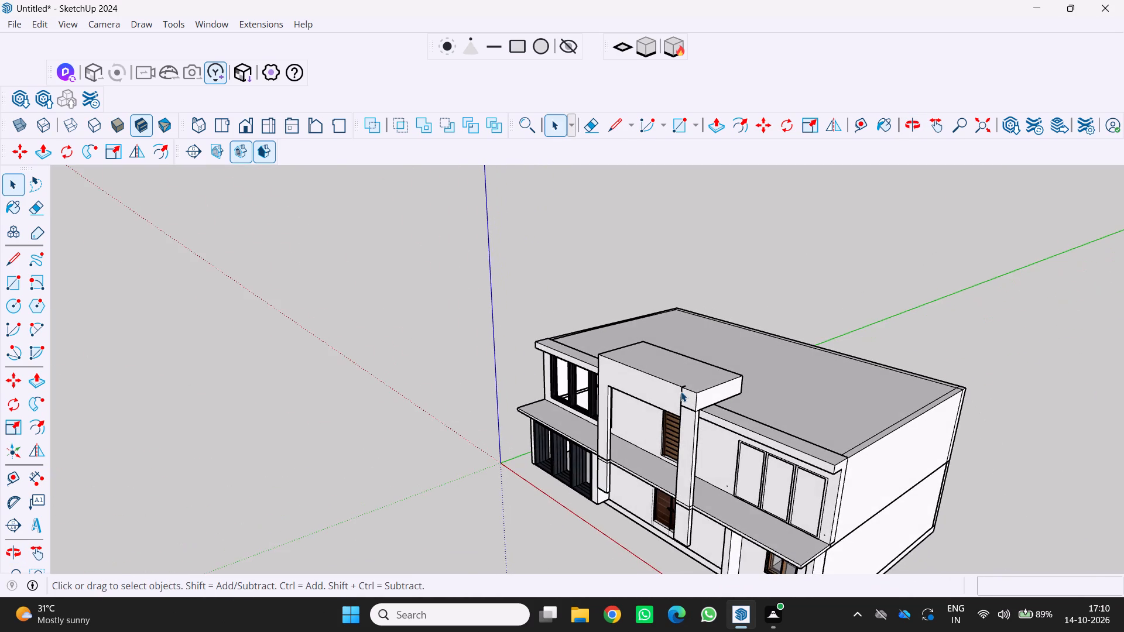
{"action": "scroll", "coordinate": [681, 391], "scroll_direction": "up", "scroll_amount": 3}
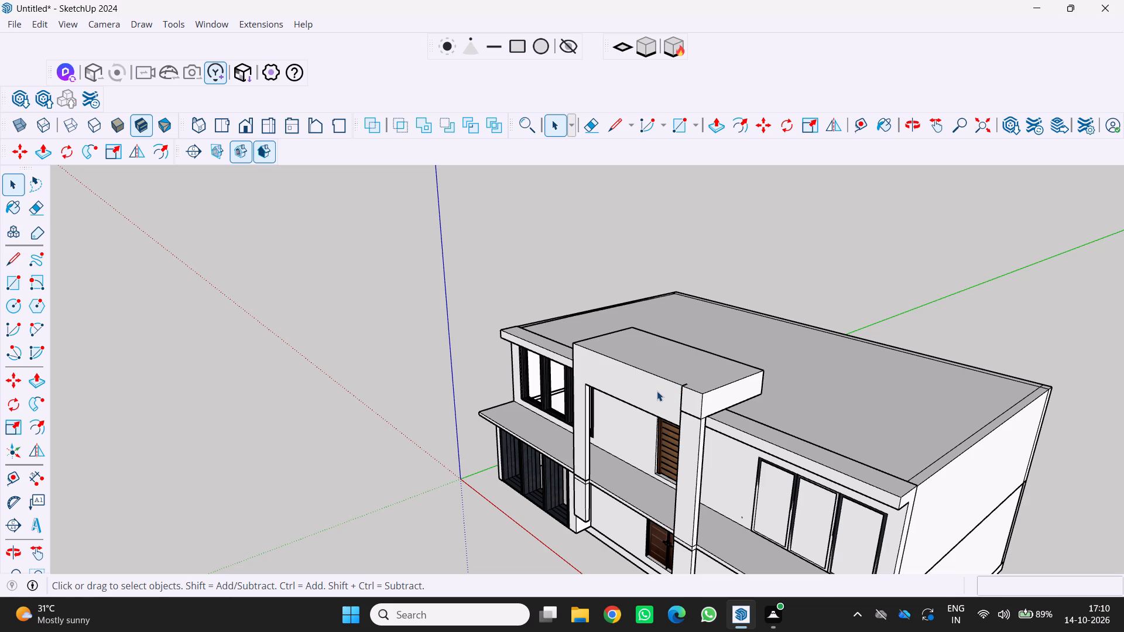
{"action": "scroll", "coordinate": [707, 396], "scroll_direction": "up", "scroll_amount": 2}
{"action": "middle_click_drag", "start_coordinate": [680, 408], "coordinate": [782, 488]}
{"action": "scroll", "coordinate": [782, 487], "scroll_direction": "down", "scroll_amount": 3}
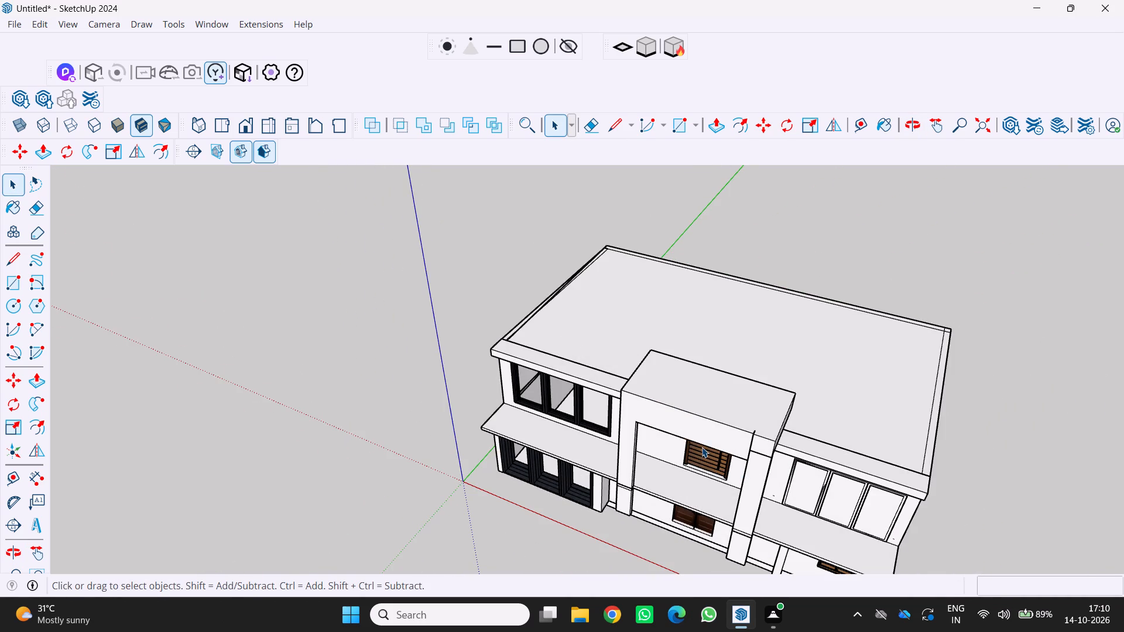
{"action": "middle_click_drag", "start_coordinate": [702, 447], "coordinate": [705, 420]}
{"action": "scroll", "coordinate": [704, 418], "scroll_direction": "down", "scroll_amount": 4}
{"action": "middle_click_drag", "start_coordinate": [701, 418], "coordinate": [722, 344]}
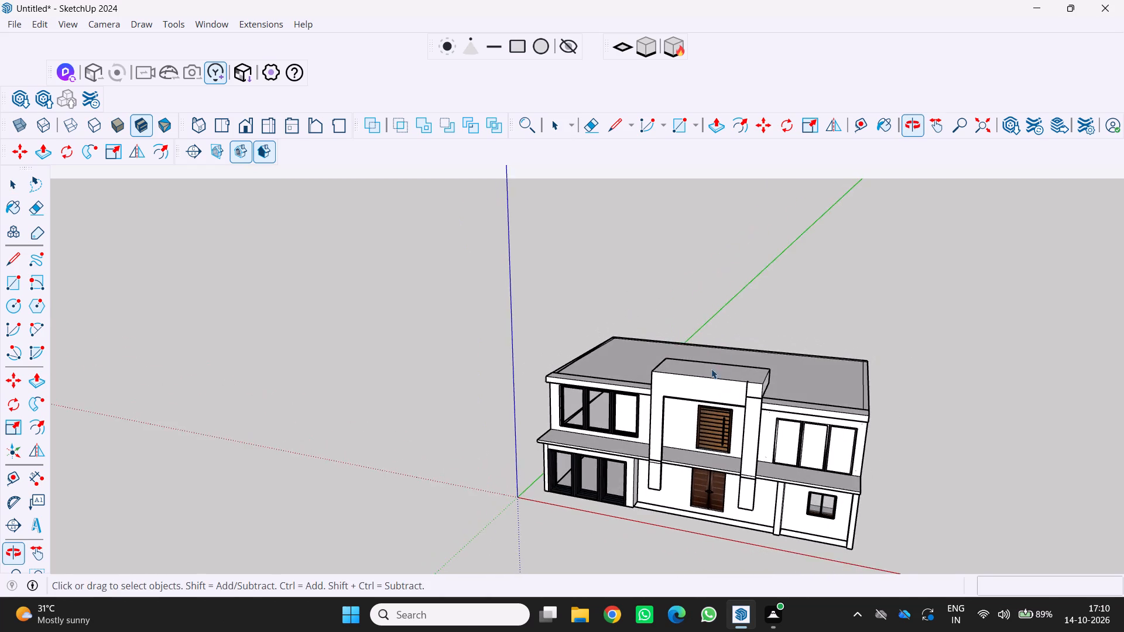
{"action": "scroll", "coordinate": [707, 373], "scroll_direction": "down", "scroll_amount": 2}
{"action": "middle_click_drag", "start_coordinate": [700, 385], "coordinate": [715, 325]}
{"action": "middle_click", "coordinate": [715, 325]}
{"action": "scroll", "coordinate": [724, 387], "scroll_direction": "up", "scroll_amount": 6}
{"action": "middle_click_drag", "start_coordinate": [747, 357], "coordinate": [755, 372]}
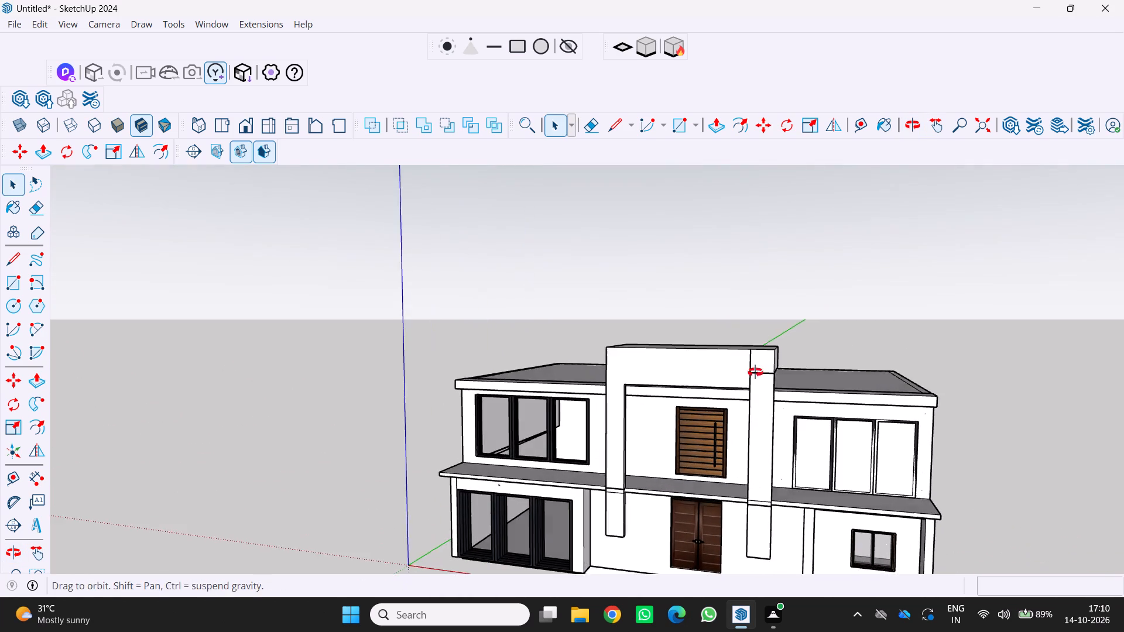
{"action": "middle_click_drag", "start_coordinate": [755, 372], "coordinate": [766, 422]}
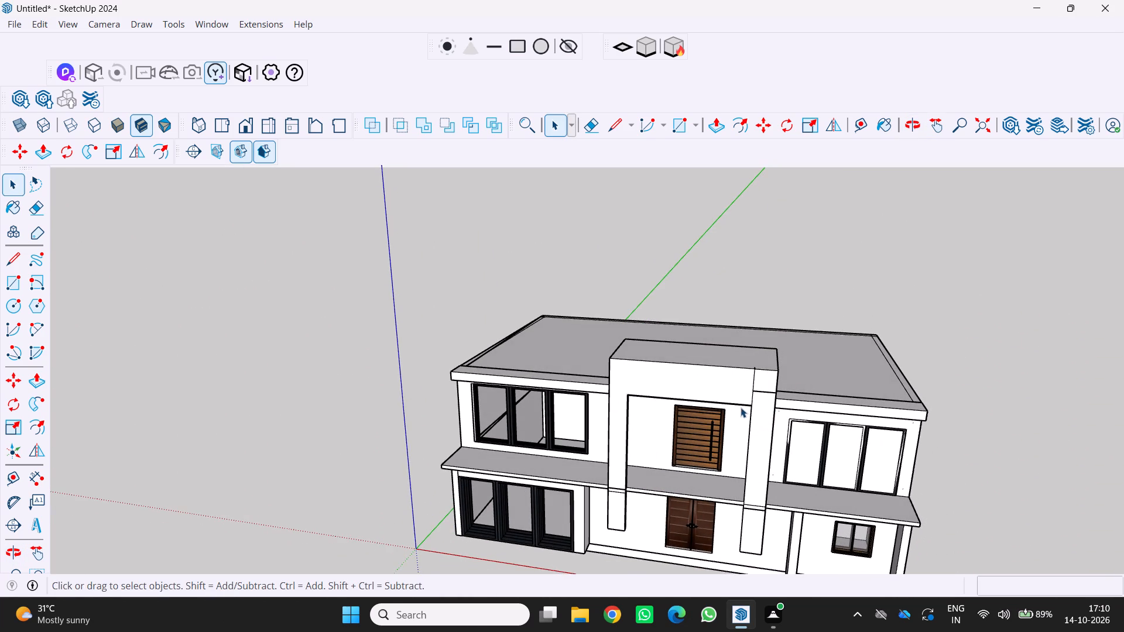
Erase the short stray line on the beam's top face near the second leg.
{"action": "scroll", "coordinate": [973, 315], "scroll_direction": "up", "scroll_amount": 1}
{"action": "middle_click_drag", "start_coordinate": [762, 361], "coordinate": [754, 380]}
{"action": "scroll", "coordinate": [759, 362], "scroll_direction": "up", "scroll_amount": 1}
{"action": "scroll", "coordinate": [686, 383], "scroll_direction": "up", "scroll_amount": 2}
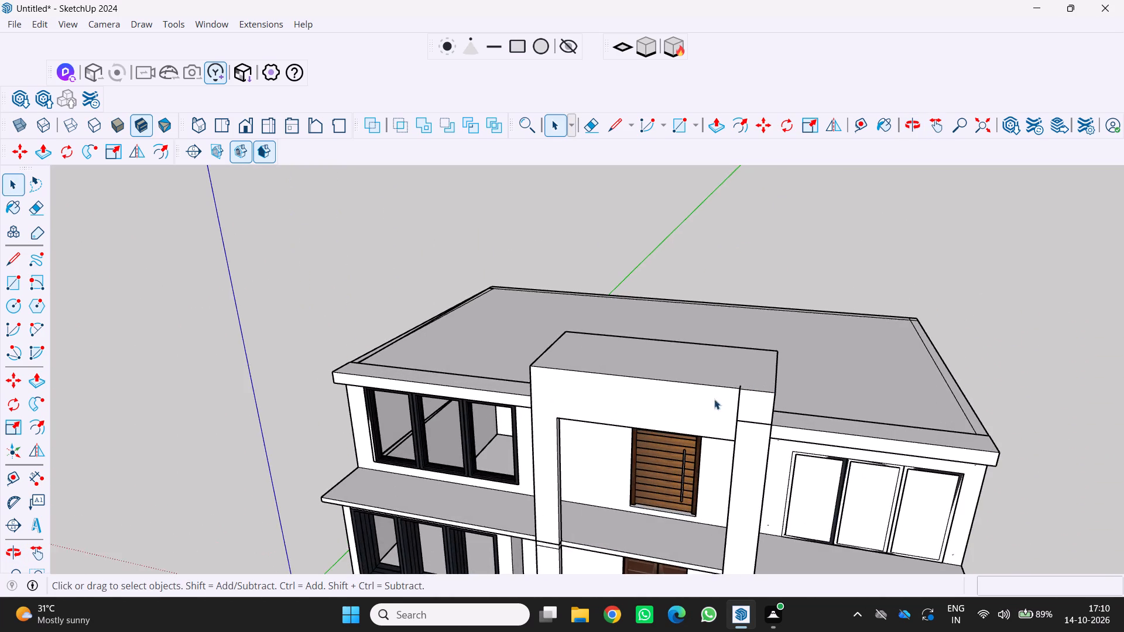
{"action": "scroll", "coordinate": [728, 394], "scroll_direction": "up", "scroll_amount": 18}
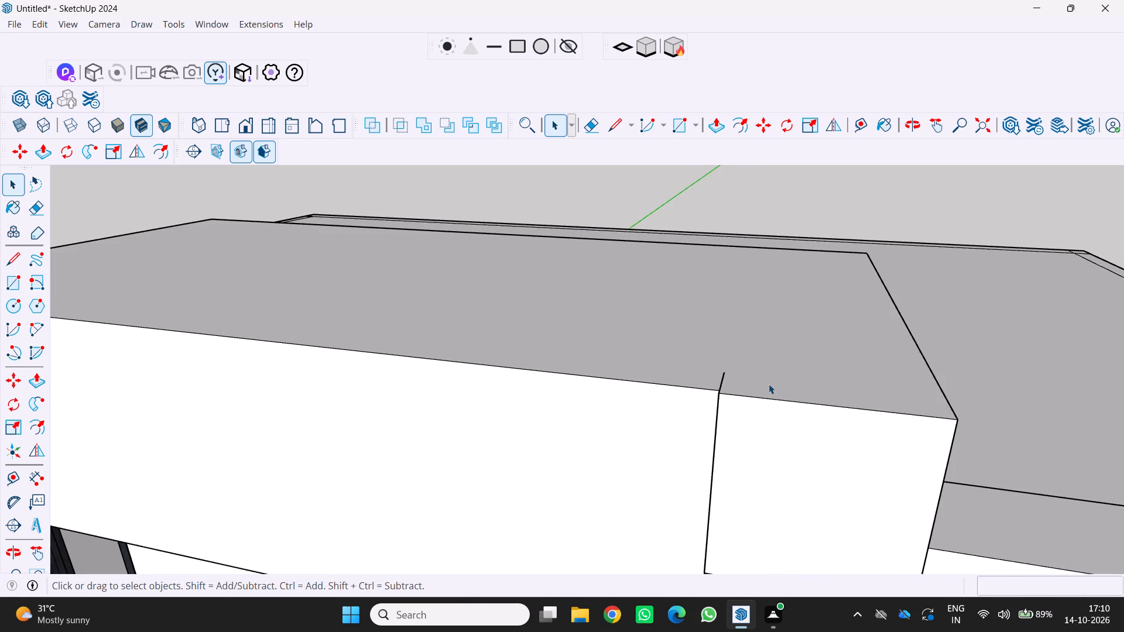
{"action": "scroll", "coordinate": [769, 384], "scroll_direction": "down", "scroll_amount": 20}
{"action": "scroll", "coordinate": [769, 384], "scroll_direction": "down", "scroll_amount": 1}
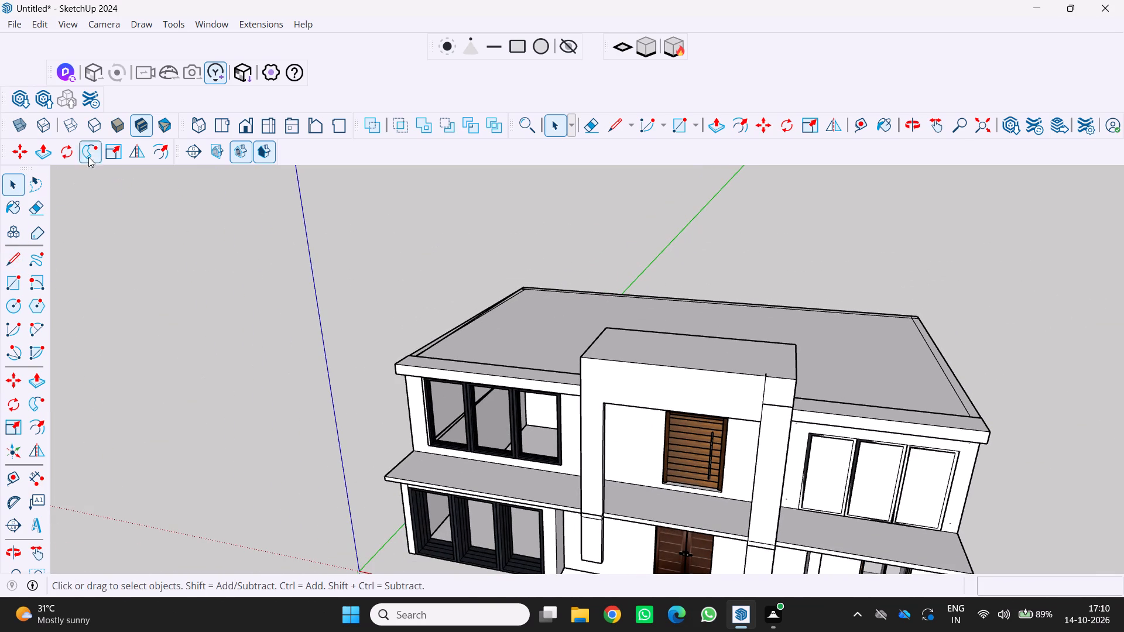
{"action": "left_click", "coordinate": [39, 205]}
{"action": "scroll", "coordinate": [798, 392], "scroll_direction": "up", "scroll_amount": 8}
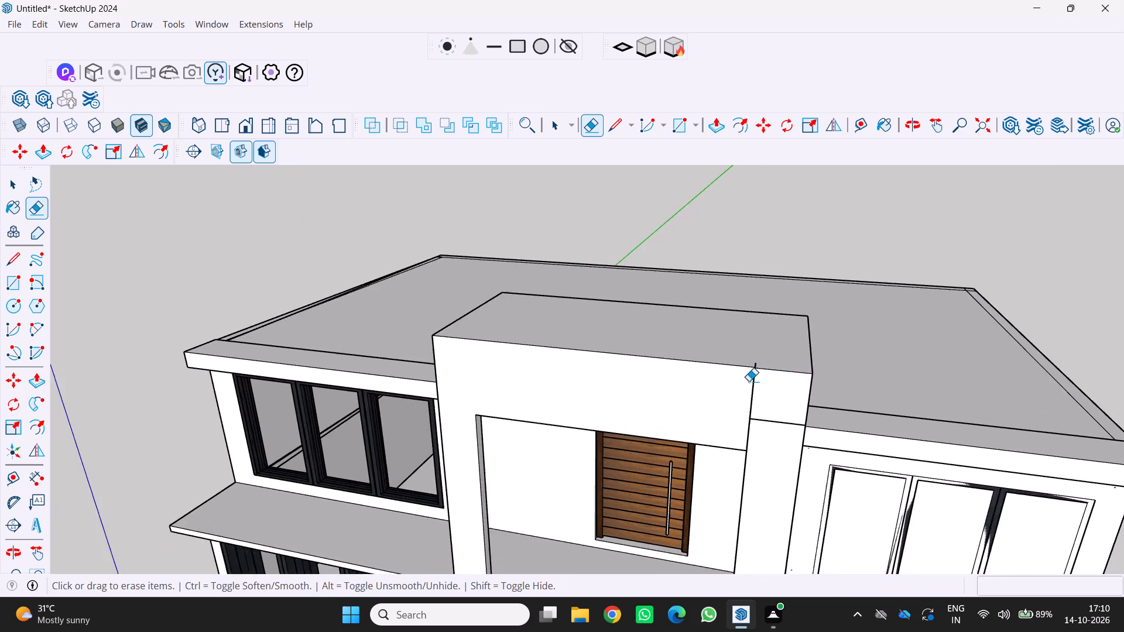
{"action": "scroll", "coordinate": [749, 381], "scroll_direction": "up", "scroll_amount": 12}
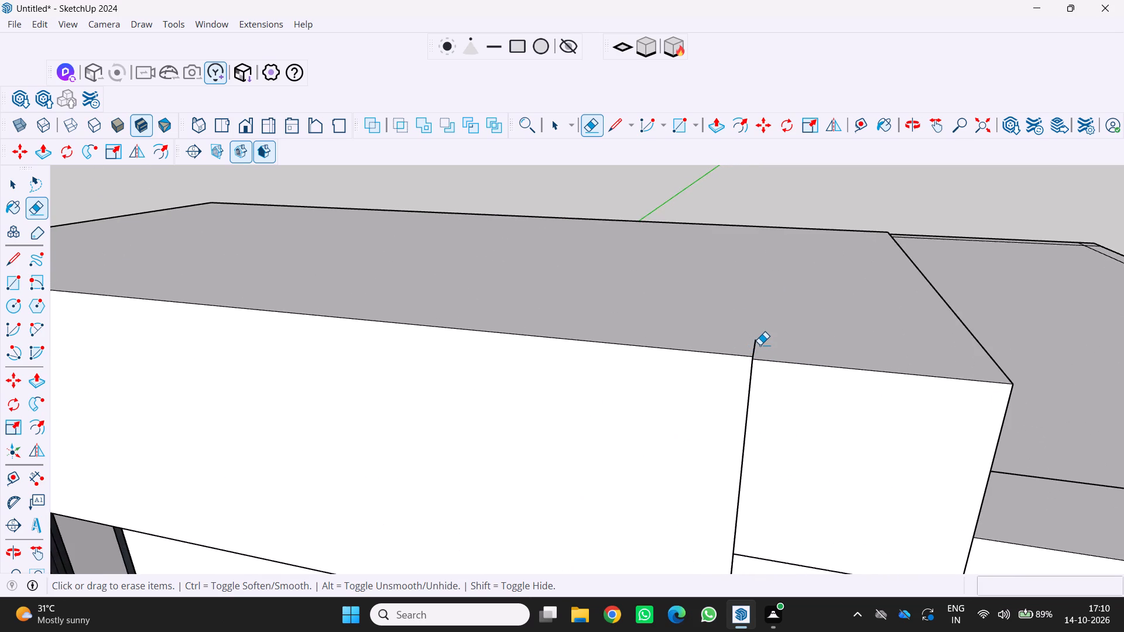
{"action": "left_click", "coordinate": [756, 352]}
{"action": "scroll", "coordinate": [755, 352], "scroll_direction": "down", "scroll_amount": 4}
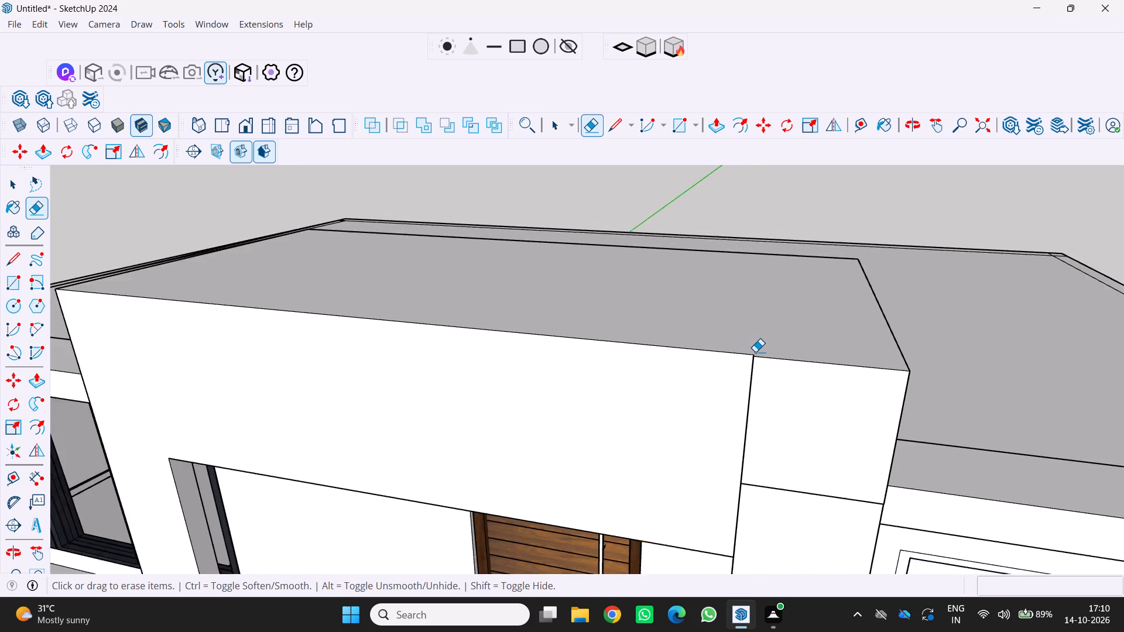
Examine the whole house and portal frame from the front and from slightly above.
{"action": "scroll", "coordinate": [755, 352], "scroll_direction": "down", "scroll_amount": 14}
{"action": "scroll", "coordinate": [712, 430], "scroll_direction": "down", "scroll_amount": 1}
{"action": "middle_click_drag", "start_coordinate": [711, 430], "coordinate": [727, 374]}
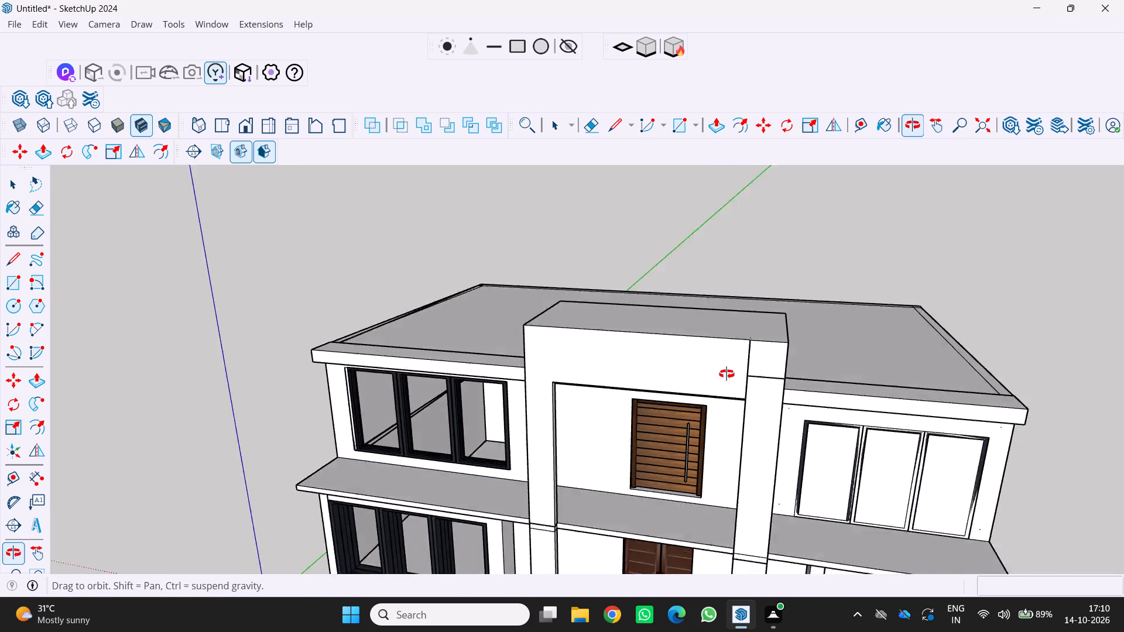
{"action": "middle_click_drag", "start_coordinate": [727, 374], "coordinate": [735, 346]}
{"action": "scroll", "coordinate": [733, 354], "scroll_direction": "down", "scroll_amount": 5}
{"action": "scroll", "coordinate": [619, 423], "scroll_direction": "down", "scroll_amount": 6}
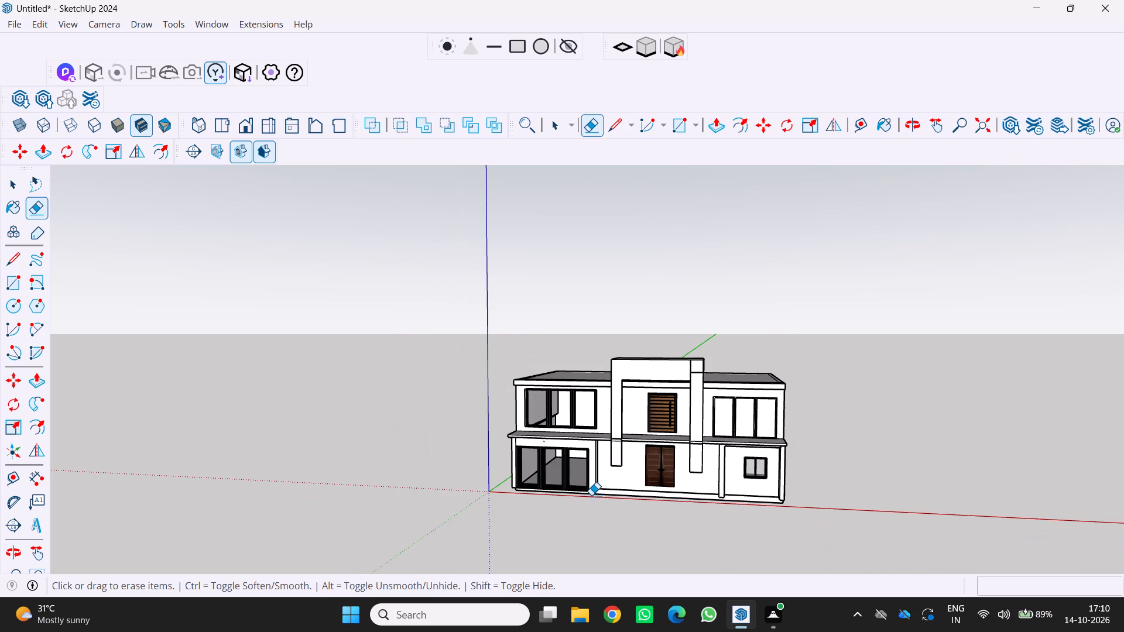
{"action": "scroll", "coordinate": [578, 486], "scroll_direction": "down", "scroll_amount": 3}
{"action": "middle_click_drag", "start_coordinate": [446, 432], "coordinate": [444, 468]}
{"action": "middle_click", "coordinate": [444, 468]}
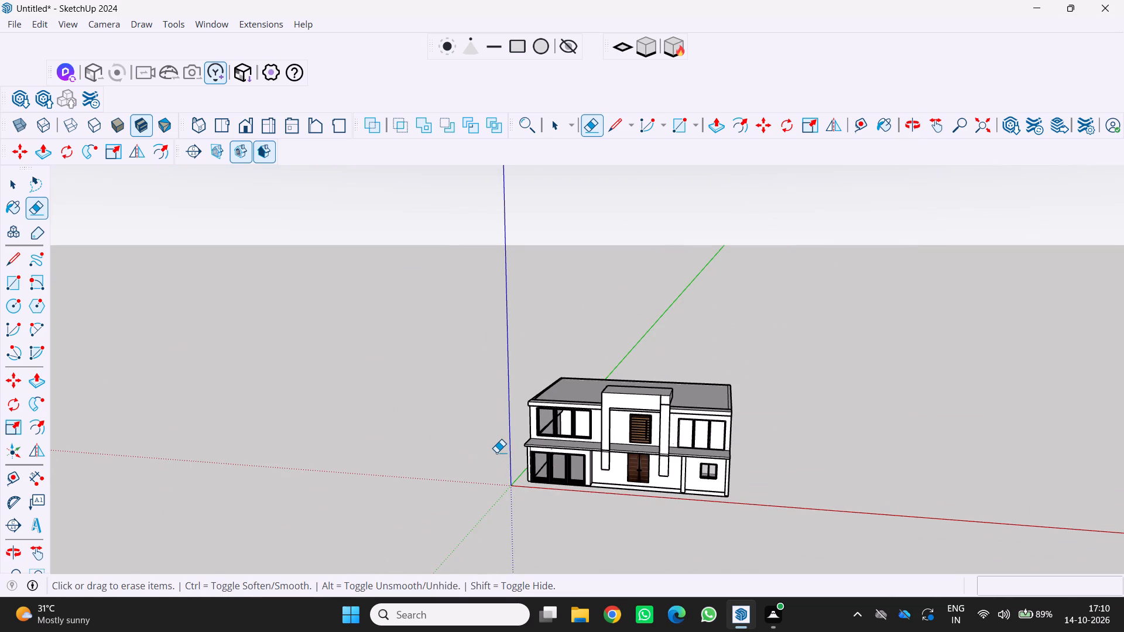
{"action": "key", "text": "space"}
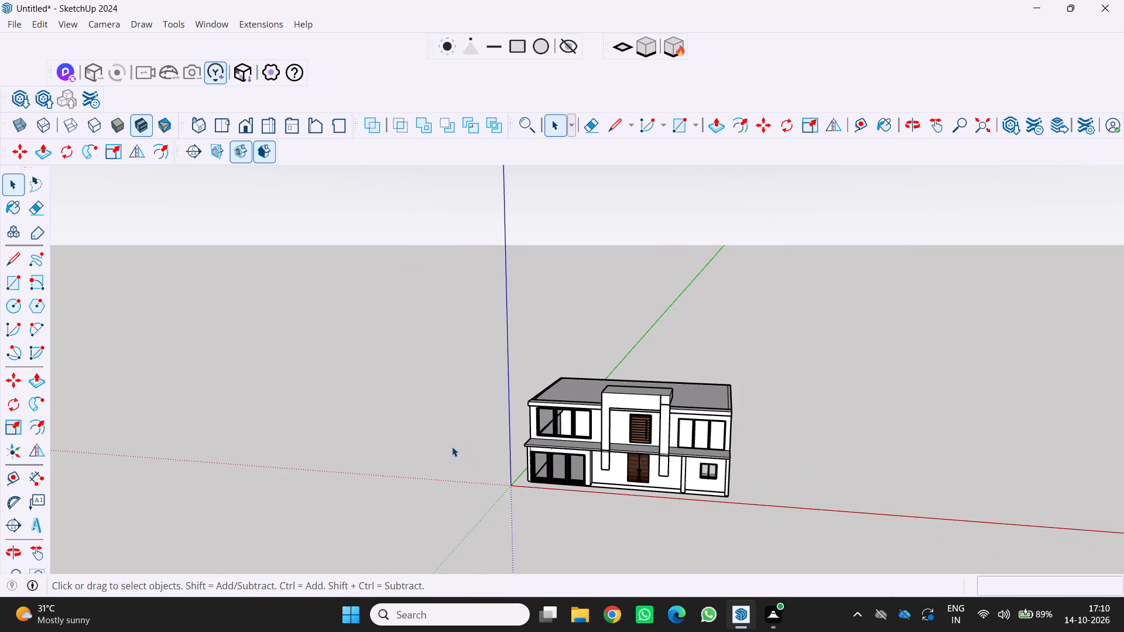
{"action": "key", "text": "space"}
{"action": "key", "text": "space"}
Search the 3D Warehouse models for "rail".
{"action": "left_click", "coordinate": [212, 22]}
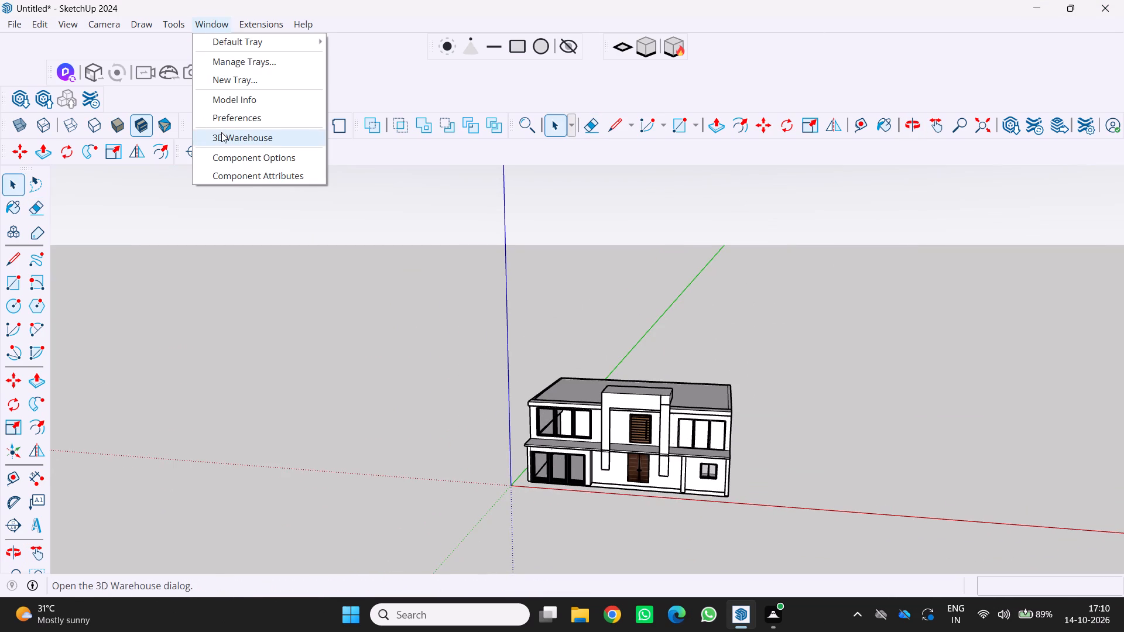
{"action": "left_click", "coordinate": [221, 132]}
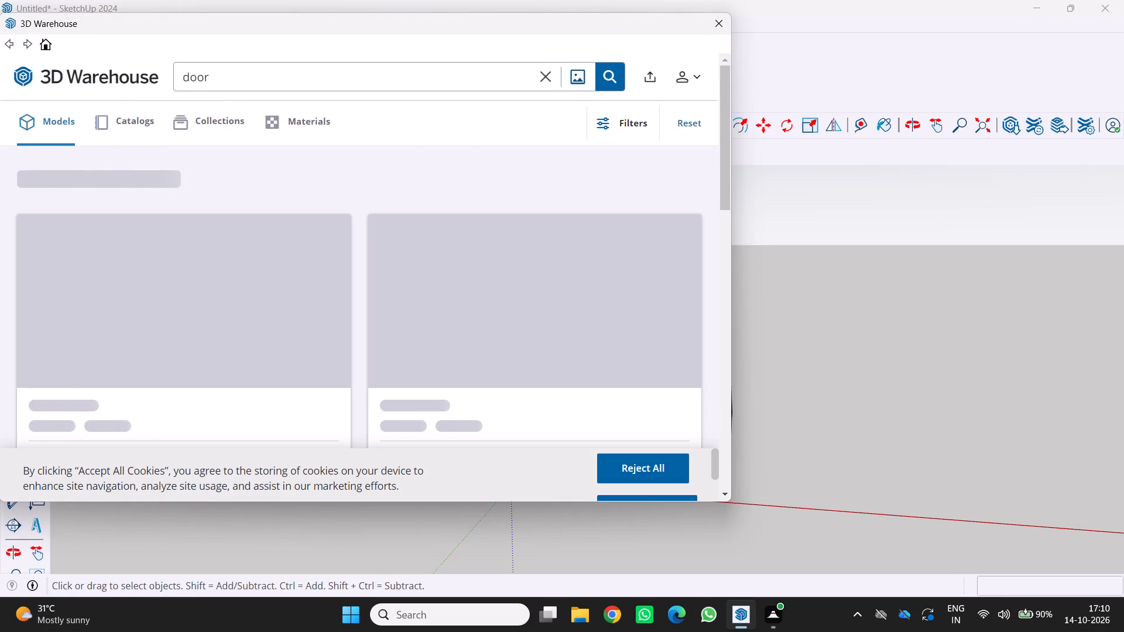
{"action": "left_click", "coordinate": [231, 81]}
{"action": "key", "text": "BackSpace"}
{"action": "key", "text": "BackSpace"}
{"action": "key", "text": "BackSpace"}
{"action": "key", "text": "BackSpace"}
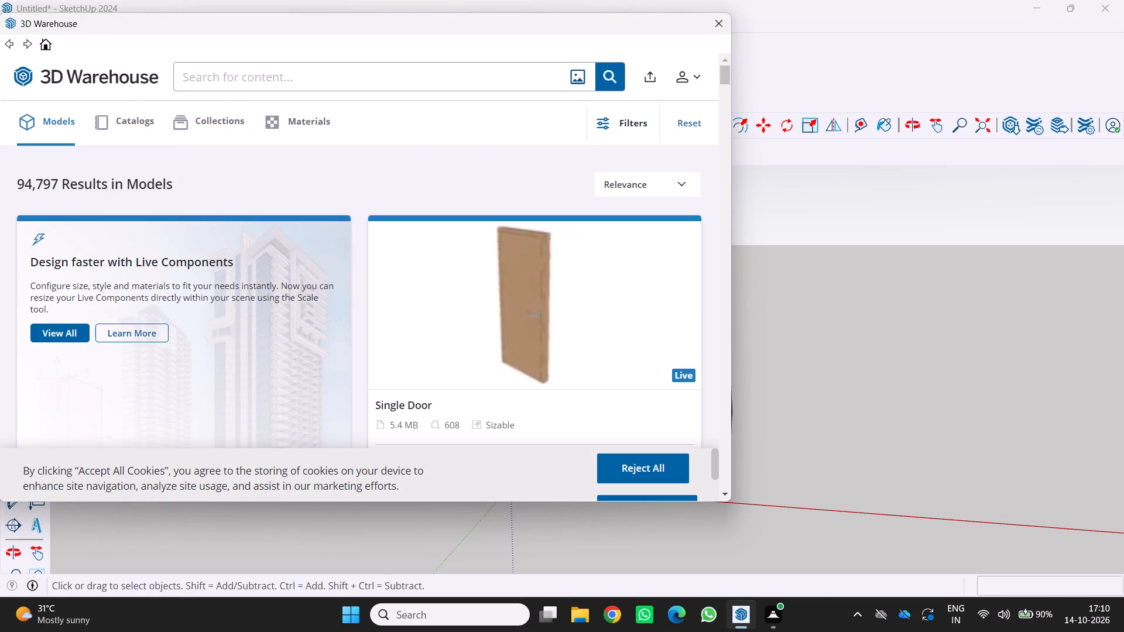
{"action": "key", "text": "BackSpace"}
{"action": "type", "text": "rail"}
{"action": "left_click", "coordinate": [604, 77]}
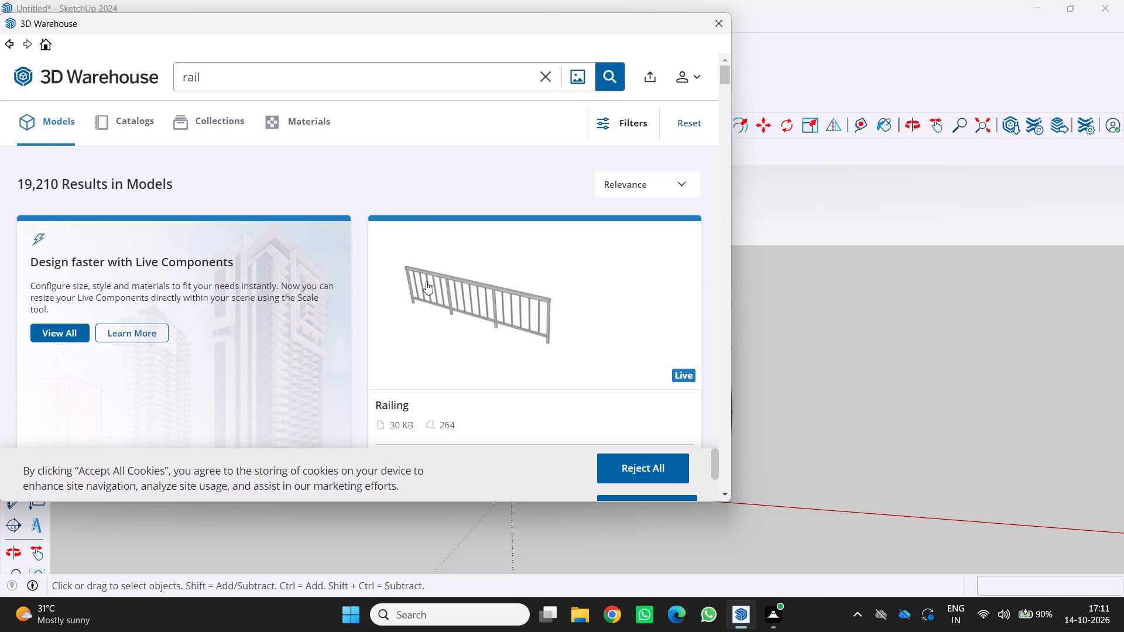
Load the 44 KB Railing model with horizontal bars and a wooden handrail directly into the house model.
{"action": "scroll", "coordinate": [426, 281], "scroll_direction": "down", "scroll_amount": 9}
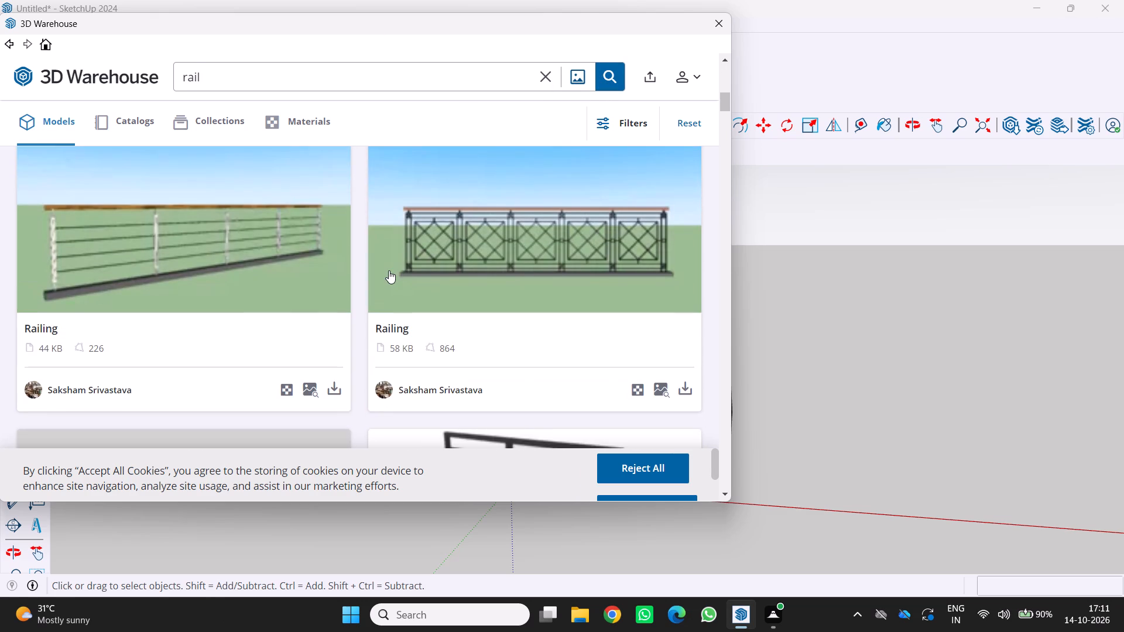
{"action": "scroll", "coordinate": [389, 270], "scroll_direction": "down", "scroll_amount": 1}
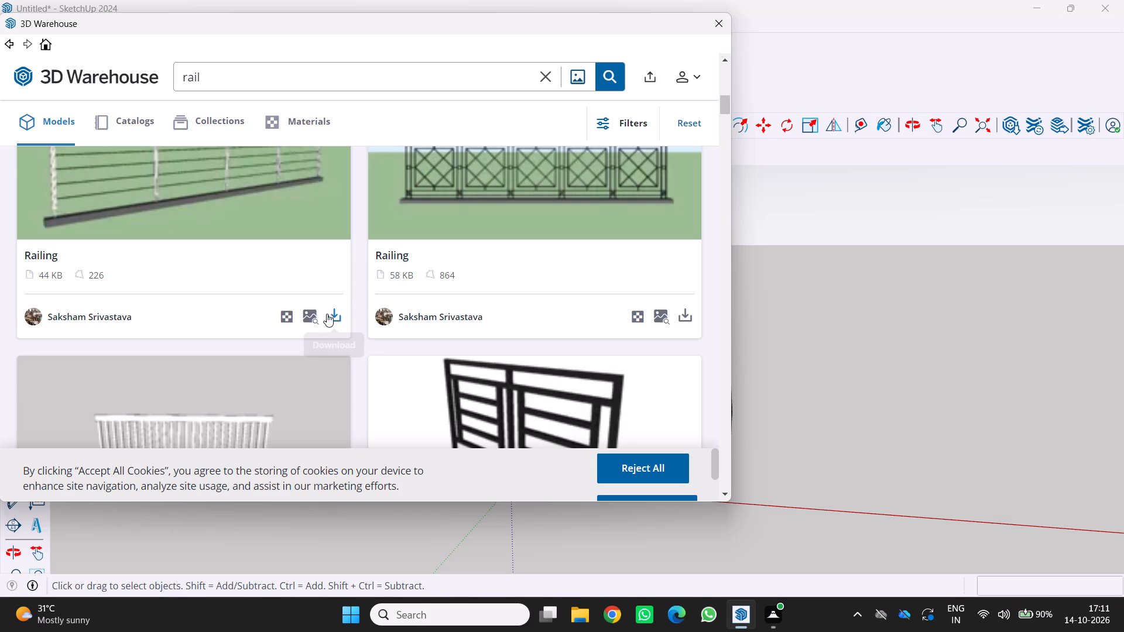
{"action": "left_click", "coordinate": [327, 316]}
{"action": "left_click", "coordinate": [309, 283]}
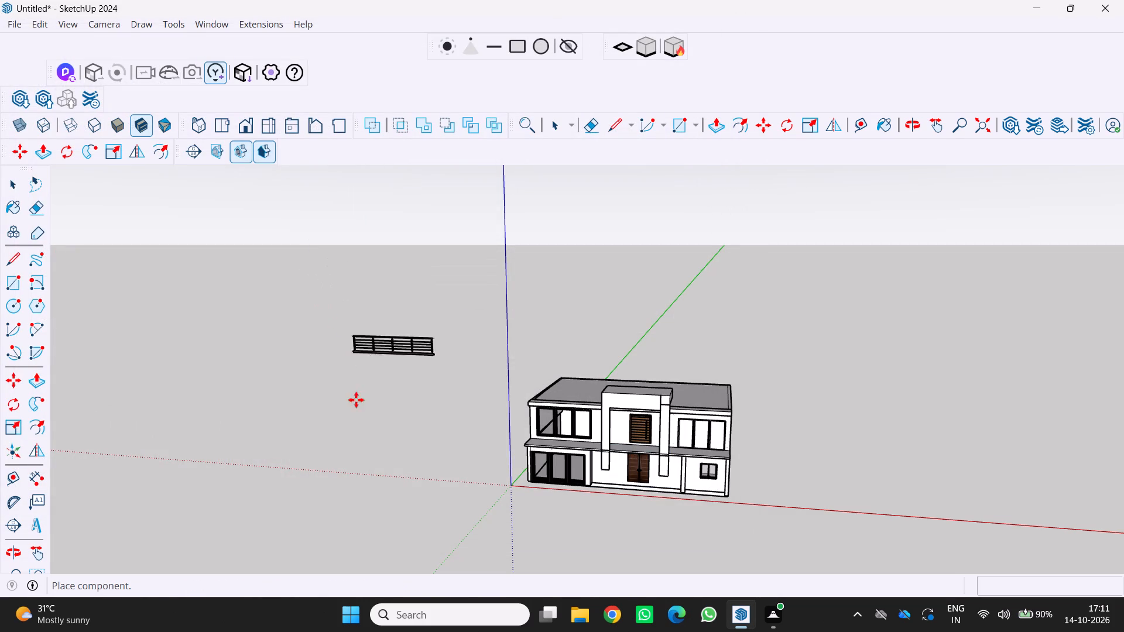
Place the railing along the canopy's front edge, starting at the slab corner nearest the origin.
{"action": "scroll", "coordinate": [524, 442], "scroll_direction": "down", "scroll_amount": 1}
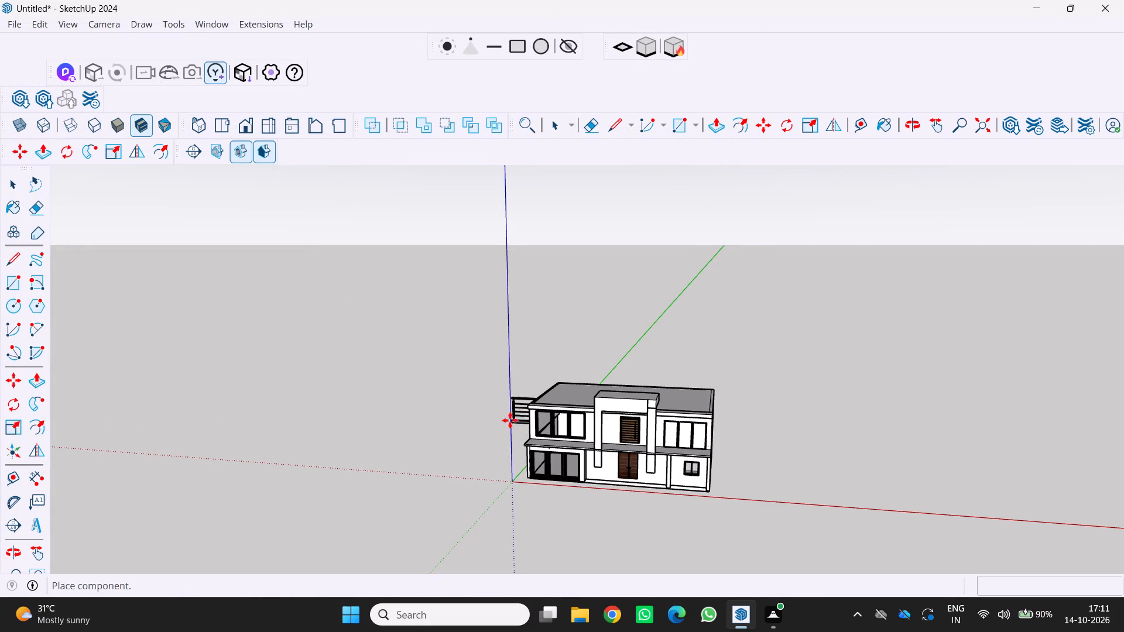
{"action": "scroll", "coordinate": [539, 458], "scroll_direction": "up", "scroll_amount": 8}
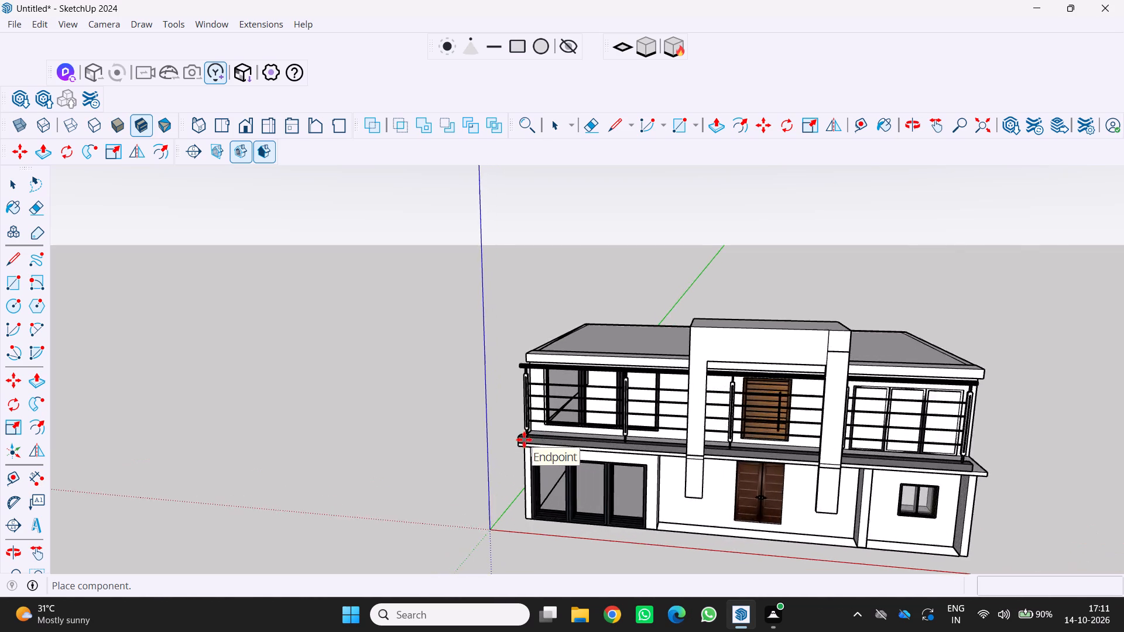
{"action": "scroll", "coordinate": [525, 439], "scroll_direction": "up", "scroll_amount": 12}
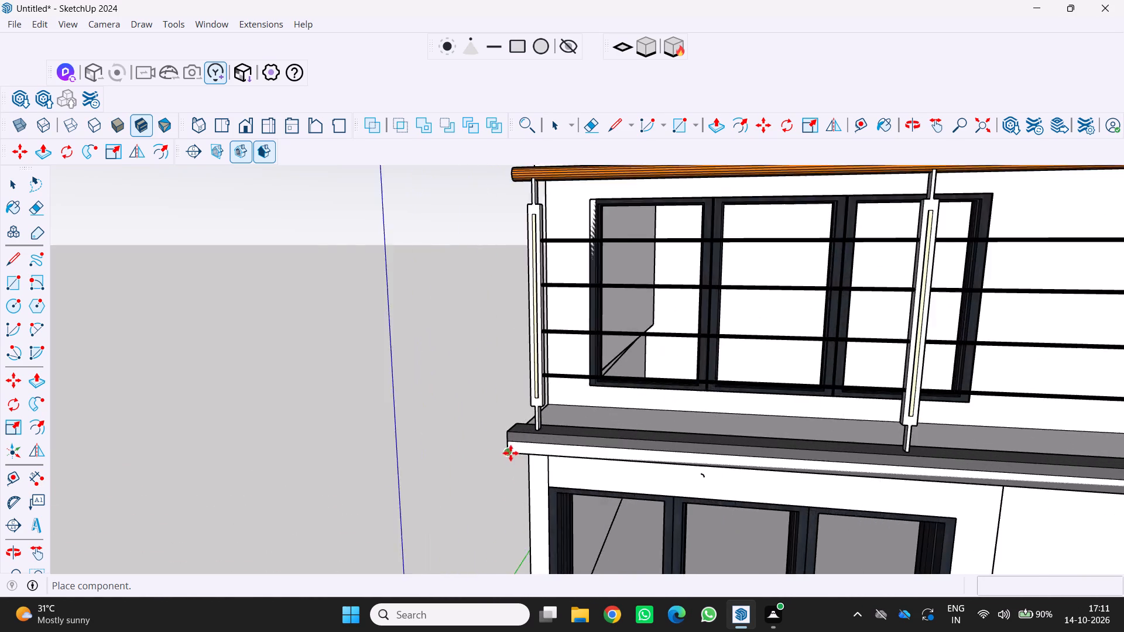
{"action": "scroll", "coordinate": [510, 453], "scroll_direction": "up", "scroll_amount": 6}
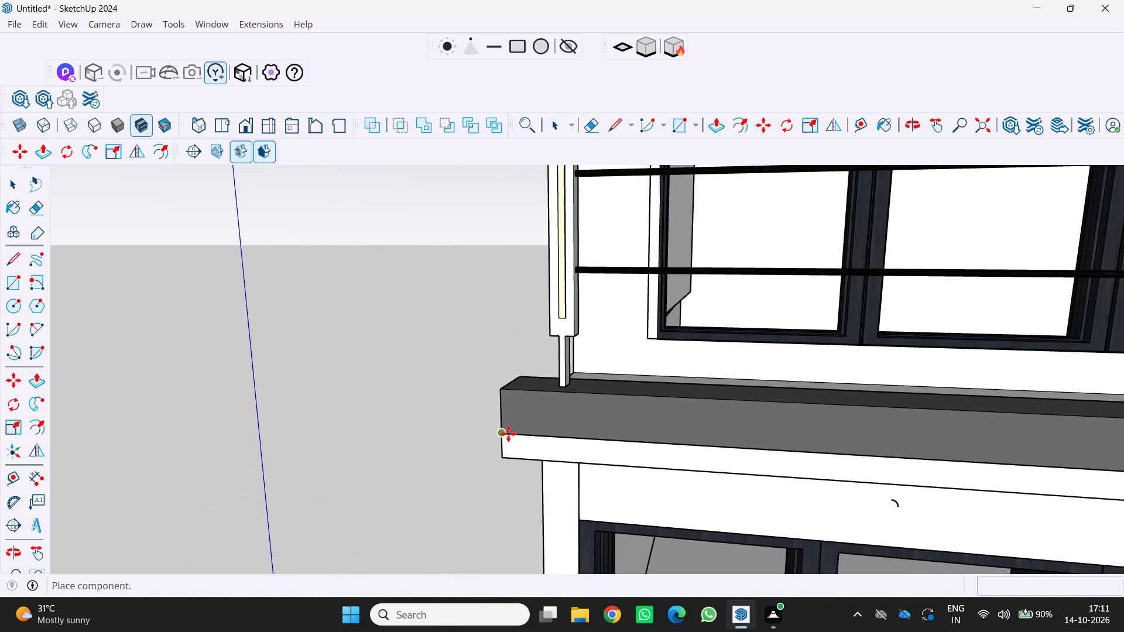
{"action": "left_click", "coordinate": [508, 434]}
Scale the railing uniformly by about 1.03 from its lower front corner at the end above the small window.
{"action": "scroll", "coordinate": [508, 434], "scroll_direction": "down", "scroll_amount": 20}
{"action": "scroll", "coordinate": [508, 434], "scroll_direction": "down", "scroll_amount": 3}
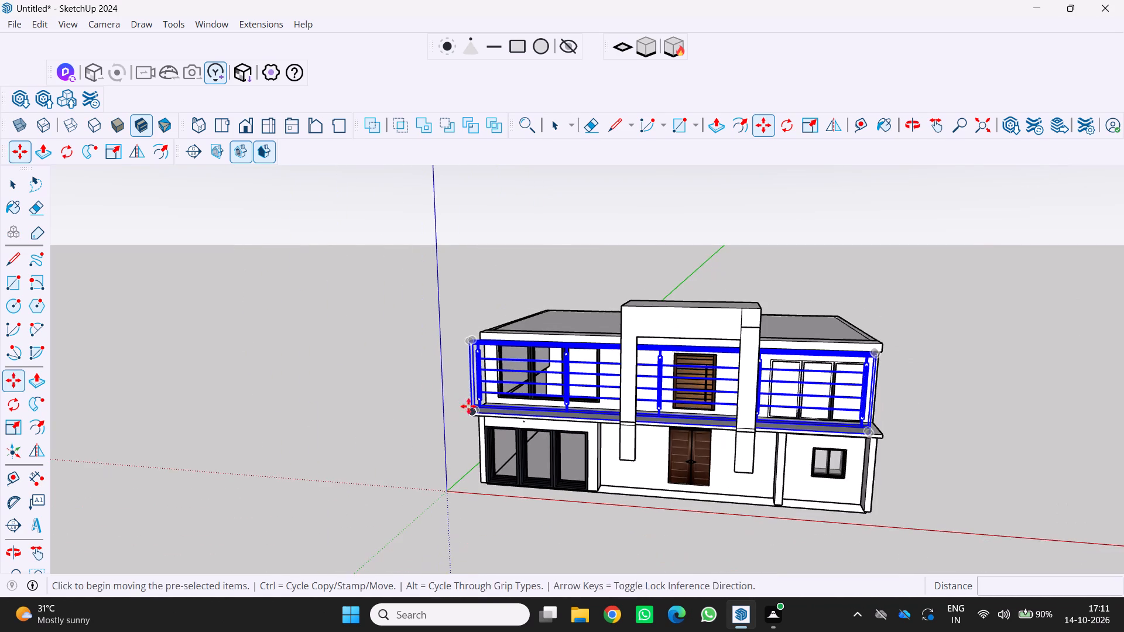
{"action": "scroll", "coordinate": [1013, 515], "scroll_direction": "up", "scroll_amount": 6}
{"action": "scroll", "coordinate": [835, 435], "scroll_direction": "up", "scroll_amount": 3}
{"action": "middle_click_drag", "start_coordinate": [825, 424], "coordinate": [689, 460]}
{"action": "scroll", "coordinate": [784, 437], "scroll_direction": "up", "scroll_amount": 1}
{"action": "middle_click_drag", "start_coordinate": [684, 460], "coordinate": [657, 459]}
{"action": "middle_click_drag", "start_coordinate": [646, 458], "coordinate": [634, 458]}
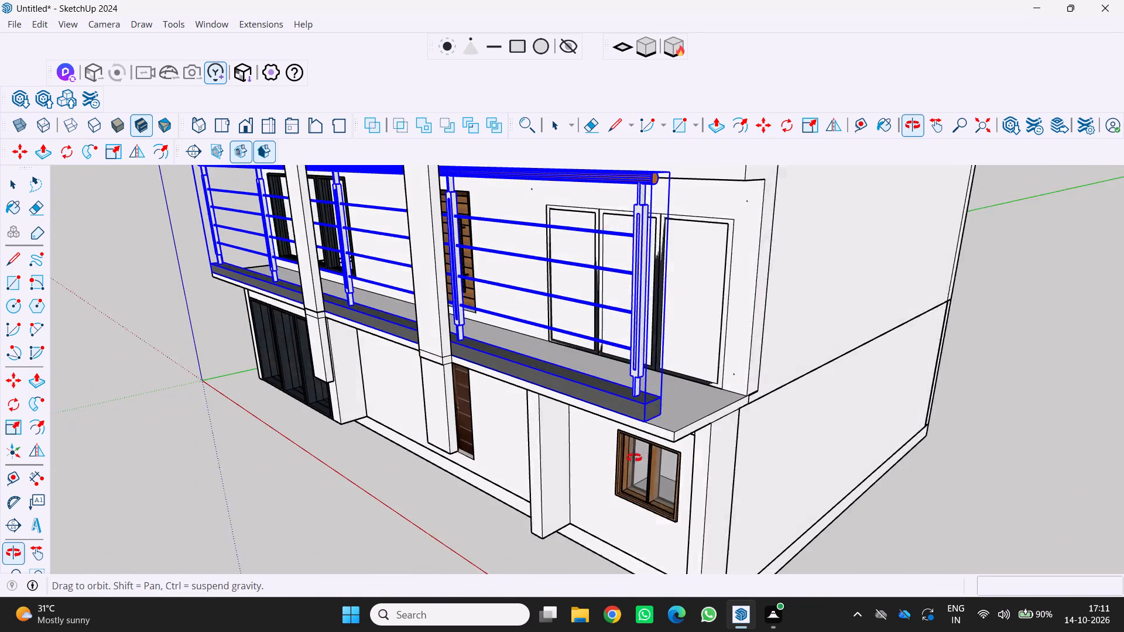
{"action": "middle_click", "coordinate": [636, 458]}
{"action": "middle_click_drag", "start_coordinate": [634, 458], "coordinate": [639, 458]}
{"action": "scroll", "coordinate": [580, 373], "scroll_direction": "up", "scroll_amount": 7}
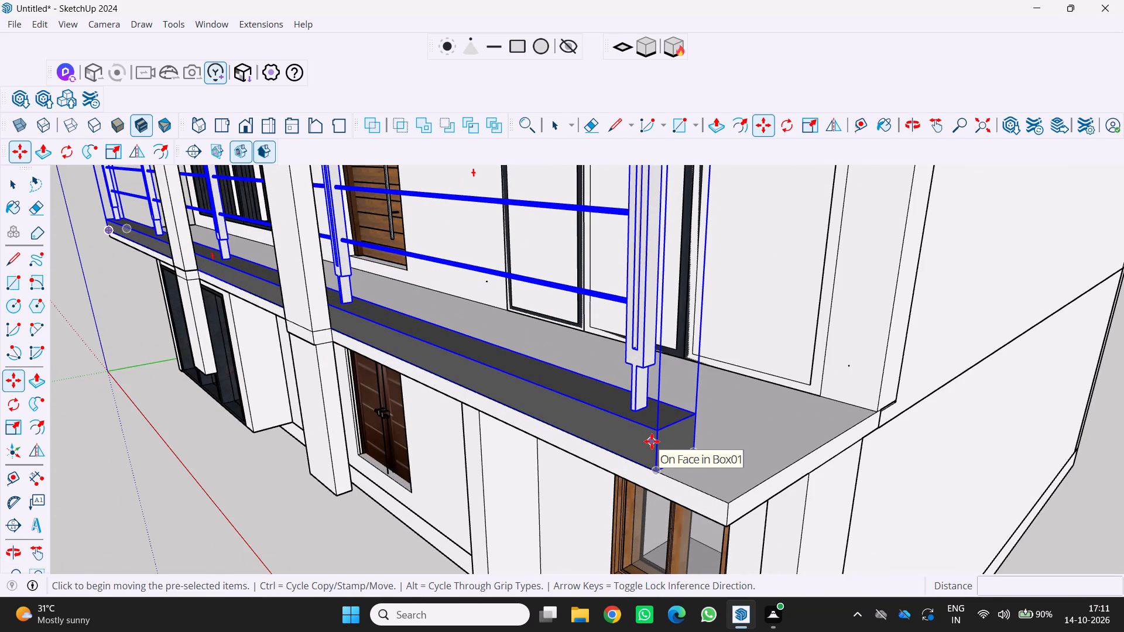
{"action": "key", "text": "s"}
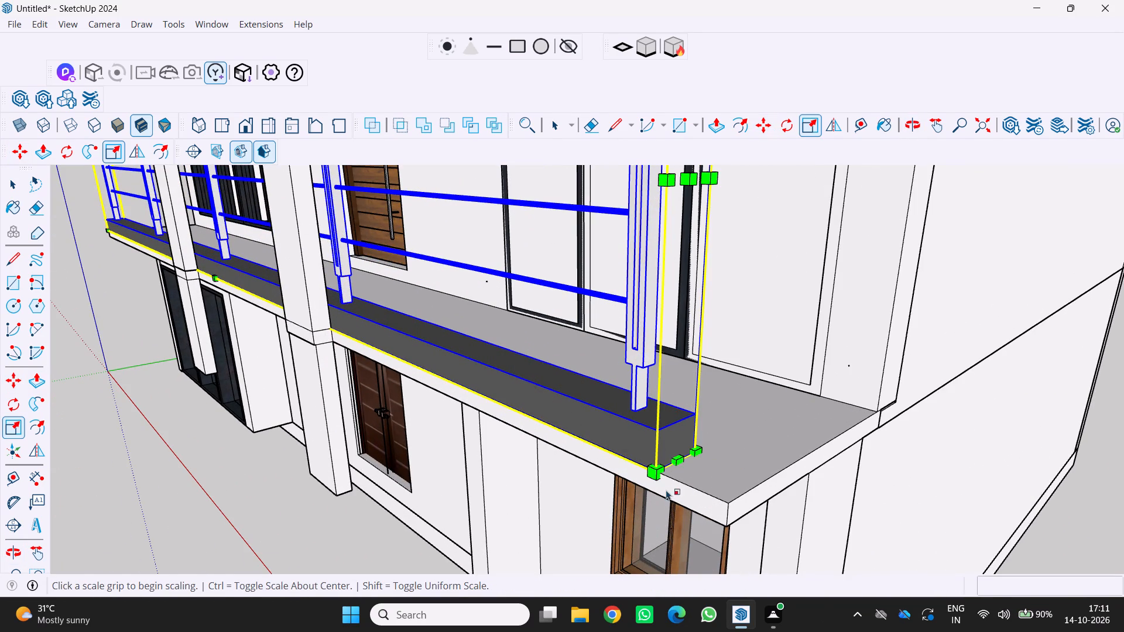
{"action": "left_click", "coordinate": [657, 476]}
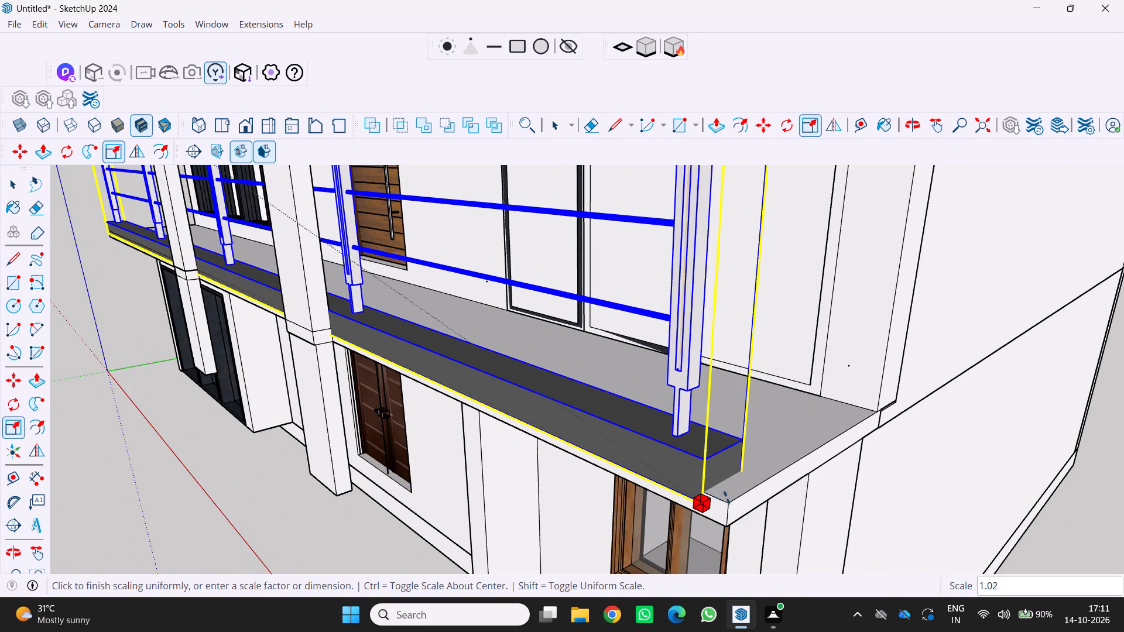
{"action": "scroll", "coordinate": [725, 497], "scroll_direction": "up", "scroll_amount": 2}
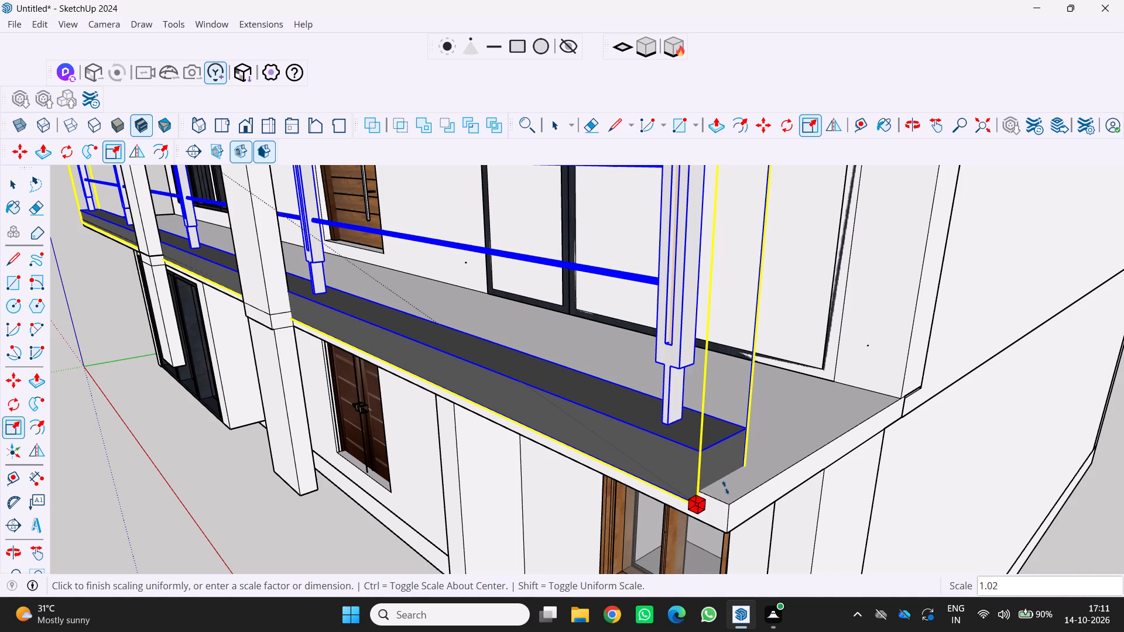
{"action": "left_click", "coordinate": [734, 483]}
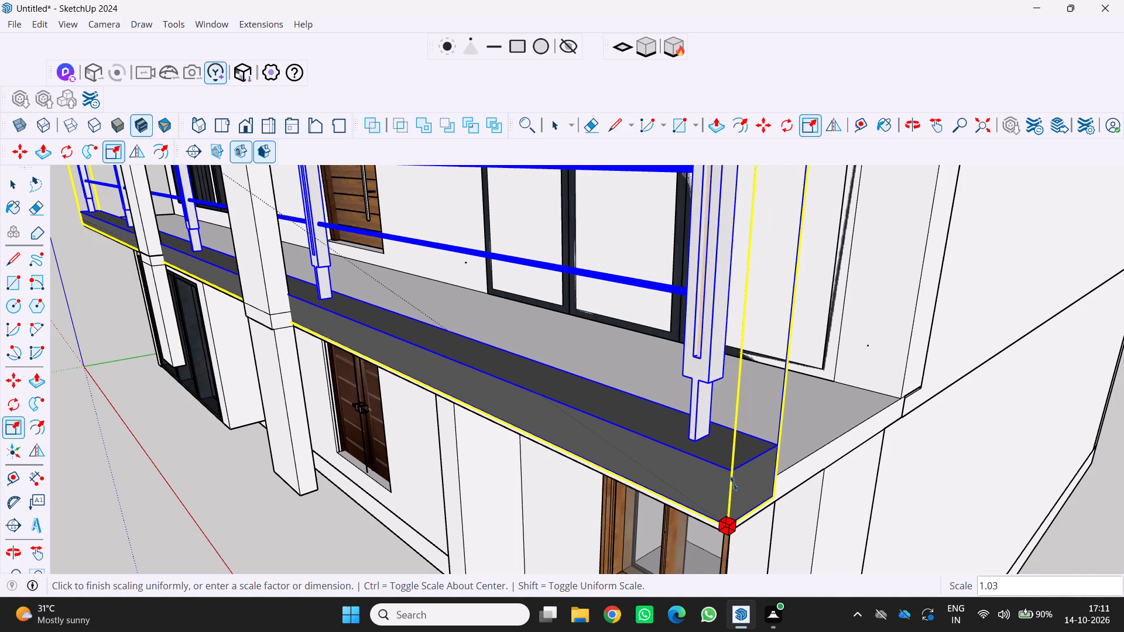
Scale the railing uniformly by about 1.01 from its upper corner at the end nearest the origin.
{"action": "scroll", "coordinate": [722, 457], "scroll_direction": "down", "scroll_amount": 7}
{"action": "middle_click_drag", "start_coordinate": [722, 457], "coordinate": [914, 342]}
{"action": "scroll", "coordinate": [853, 361], "scroll_direction": "down", "scroll_amount": 4}
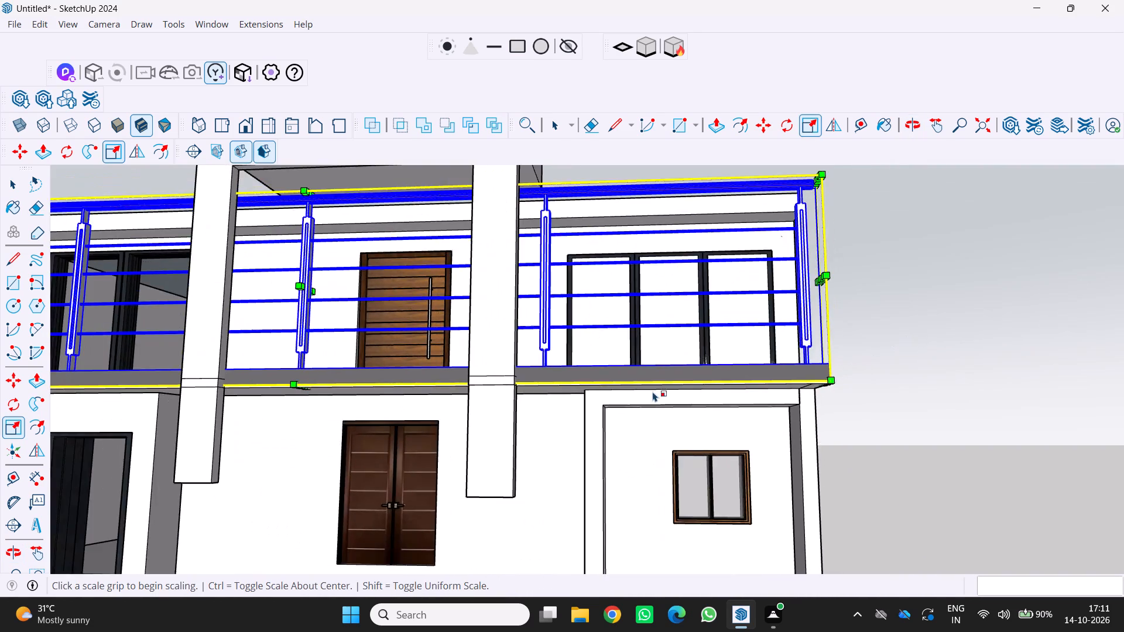
{"action": "scroll", "coordinate": [653, 391], "scroll_direction": "down", "scroll_amount": 5}
{"action": "middle_click_drag", "start_coordinate": [449, 357], "coordinate": [670, 361]}
{"action": "scroll", "coordinate": [667, 363], "scroll_direction": "down", "scroll_amount": 4}
{"action": "scroll", "coordinate": [467, 370], "scroll_direction": "down", "scroll_amount": 1}
{"action": "middle_click", "coordinate": [457, 368]}
{"action": "middle_click_drag", "start_coordinate": [461, 370], "coordinate": [506, 441]}
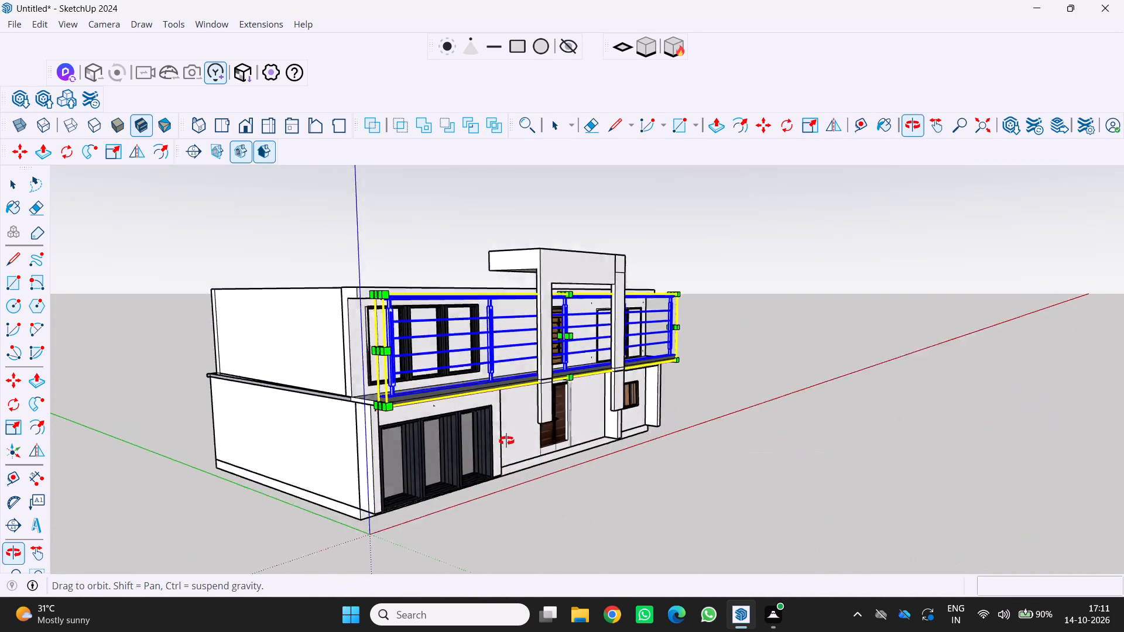
{"action": "middle_click_drag", "start_coordinate": [506, 441], "coordinate": [514, 463]}
{"action": "scroll", "coordinate": [479, 376], "scroll_direction": "down", "scroll_amount": 1}
{"action": "middle_click", "coordinate": [478, 376]}
{"action": "middle_click", "coordinate": [478, 376]}
{"action": "middle_click", "coordinate": [478, 376]}
{"action": "middle_click", "coordinate": [478, 376]}
{"action": "middle_click", "coordinate": [478, 376]}
{"action": "middle_click_drag", "start_coordinate": [424, 386], "coordinate": [379, 384]}
{"action": "middle_click", "coordinate": [379, 384]}
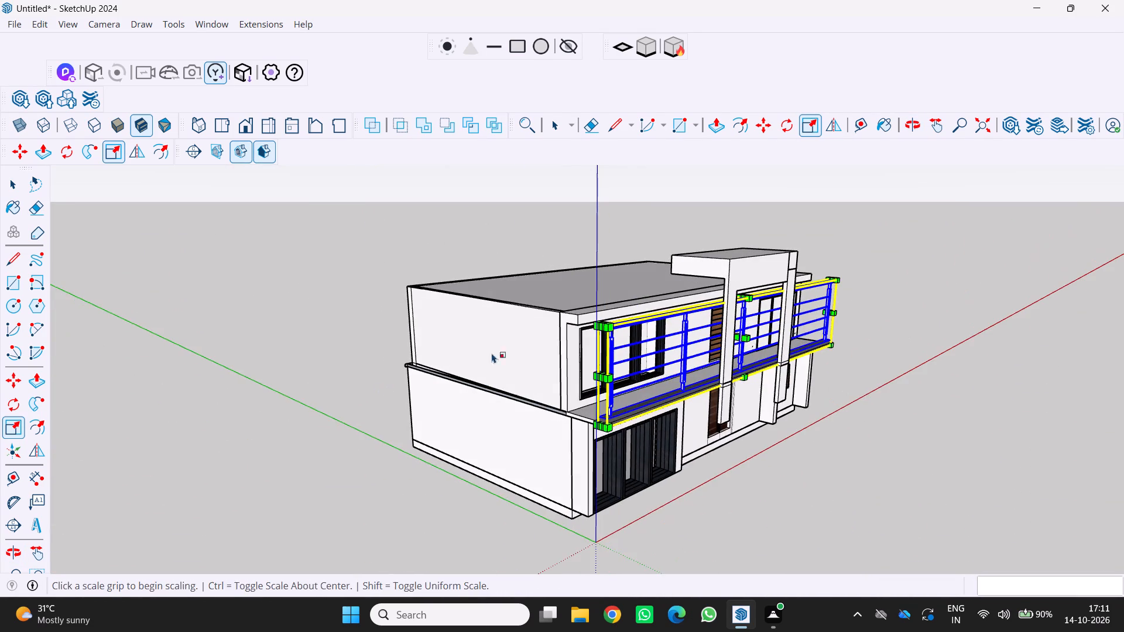
{"action": "scroll", "coordinate": [623, 346], "scroll_direction": "up", "scroll_amount": 1}
{"action": "middle_click_drag", "start_coordinate": [540, 338], "coordinate": [406, 363]}
{"action": "scroll", "coordinate": [567, 310], "scroll_direction": "up", "scroll_amount": 2}
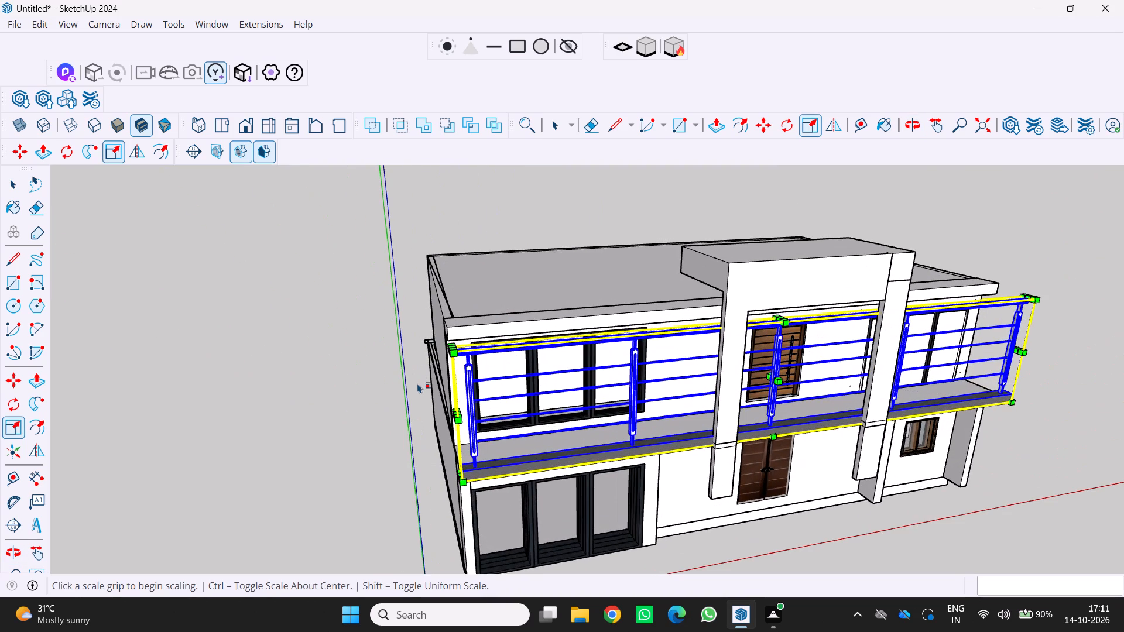
{"action": "key", "text": "s"}
{"action": "left_click", "coordinate": [460, 356]}
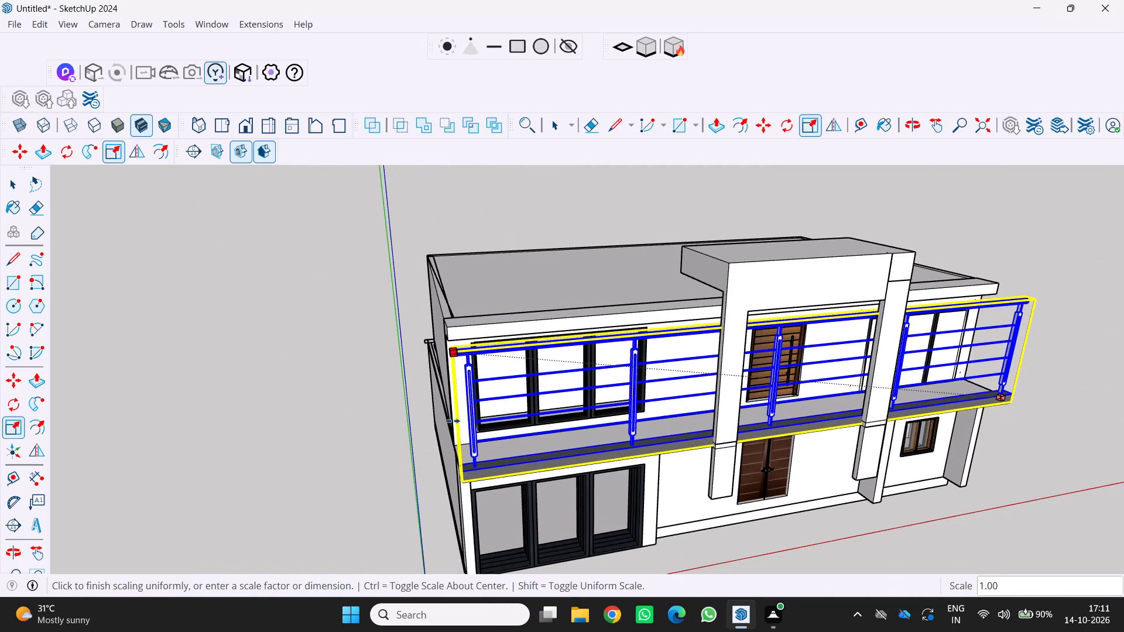
{"action": "scroll", "coordinate": [447, 424], "scroll_direction": "down", "scroll_amount": 4}
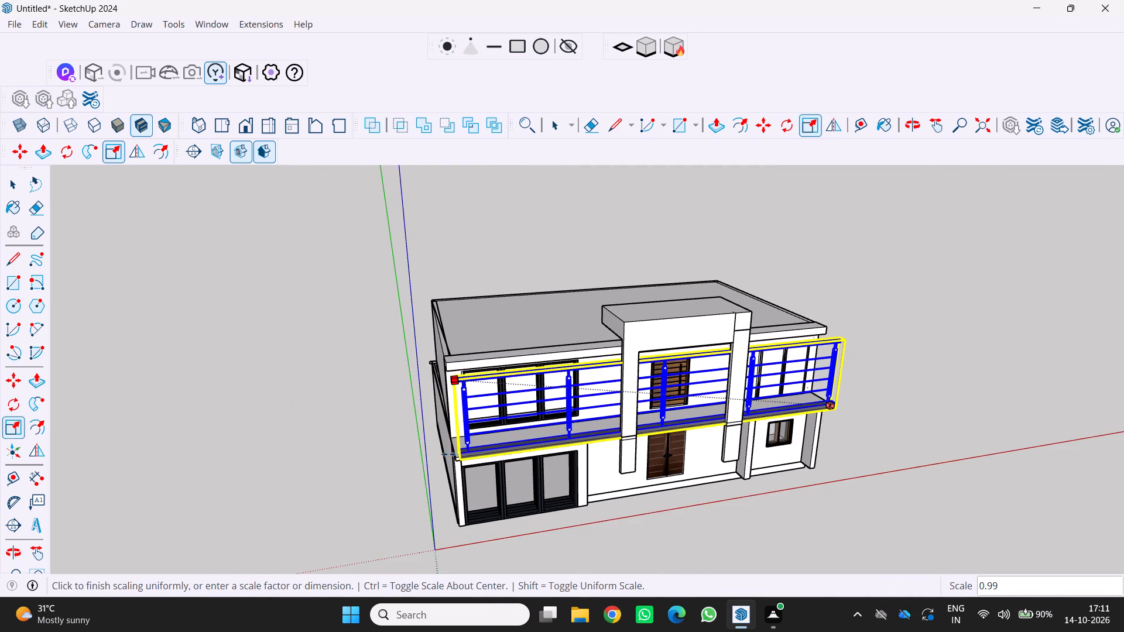
{"action": "left_click", "coordinate": [444, 451]}
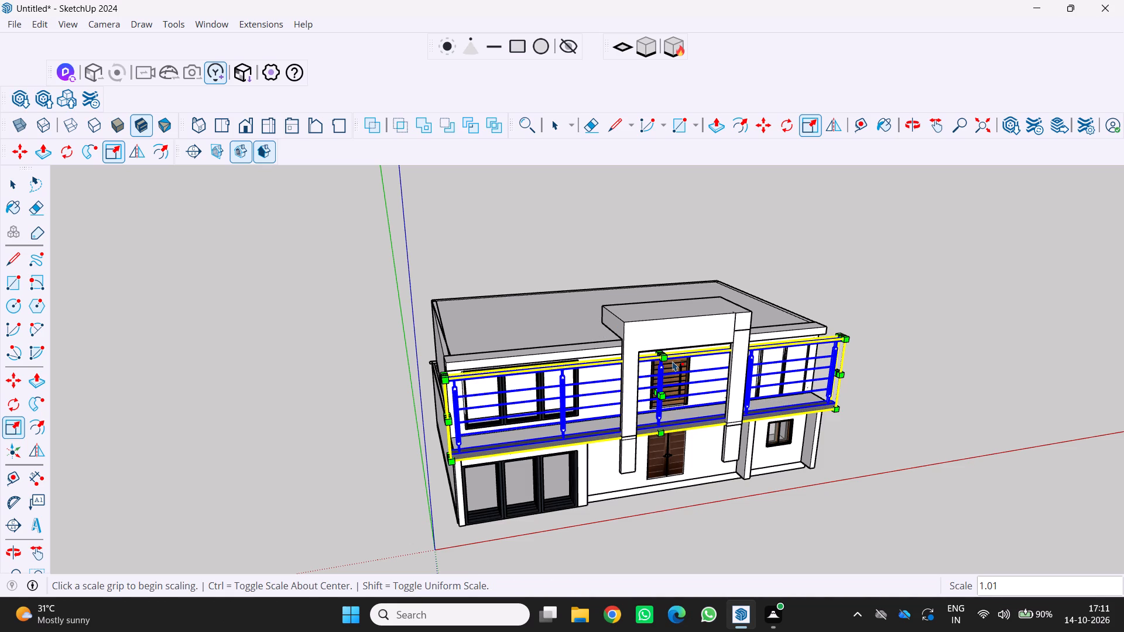
Scale the railing from its middle top edge to about 2.10 in depth and 0.36 in height, and deselect it.
{"action": "left_click", "coordinate": [663, 357]}
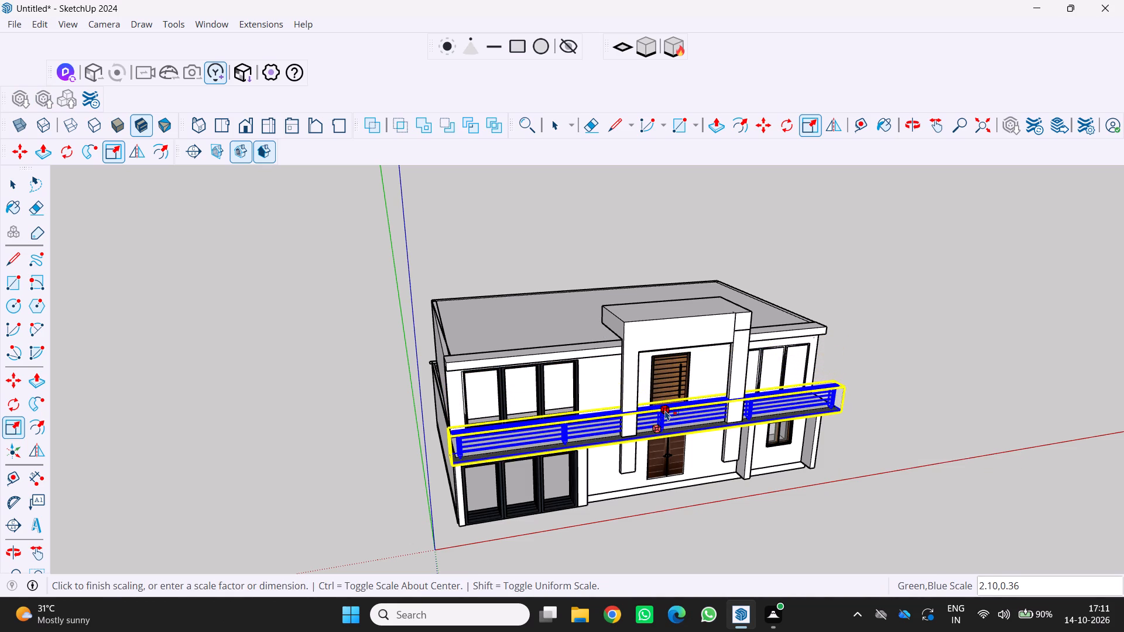
{"action": "left_click", "coordinate": [665, 410]}
{"action": "key", "text": "space"}
{"action": "key", "text": "space"}
{"action": "left_click", "coordinate": [348, 439]}
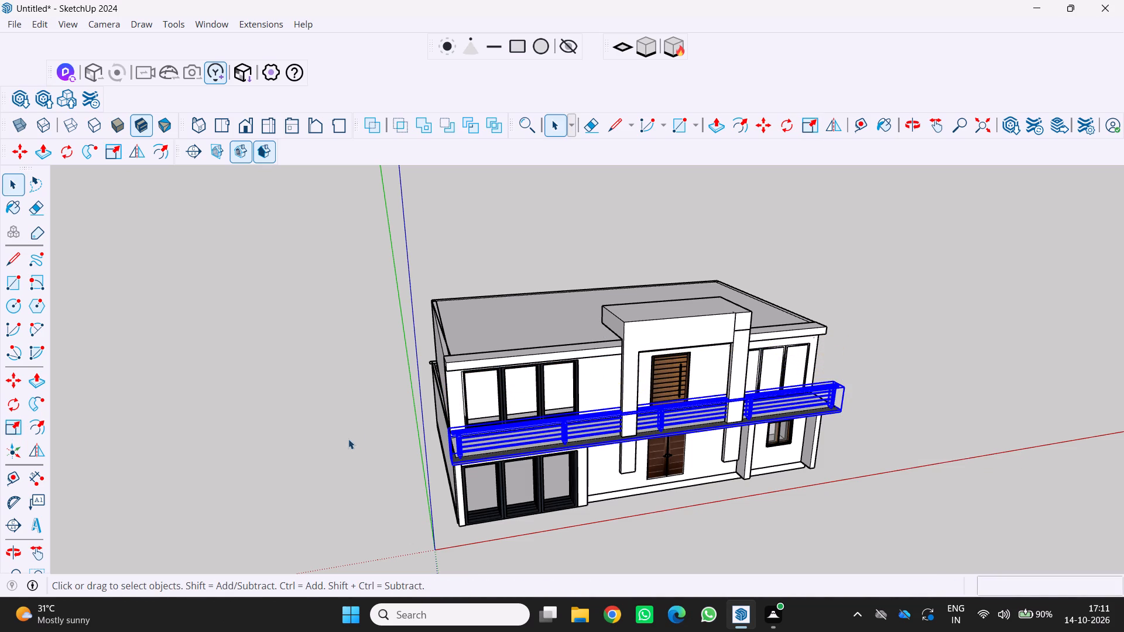
Examine how the lowered railing sits on the canopy and against the portal legs from the sides, front and above.
{"action": "middle_click_drag", "start_coordinate": [351, 428], "coordinate": [174, 321]}
{"action": "scroll", "coordinate": [174, 321], "scroll_direction": "down", "scroll_amount": 4}
{"action": "middle_click_drag", "start_coordinate": [563, 445], "coordinate": [401, 516]}
{"action": "middle_click_drag", "start_coordinate": [399, 516], "coordinate": [376, 507]}
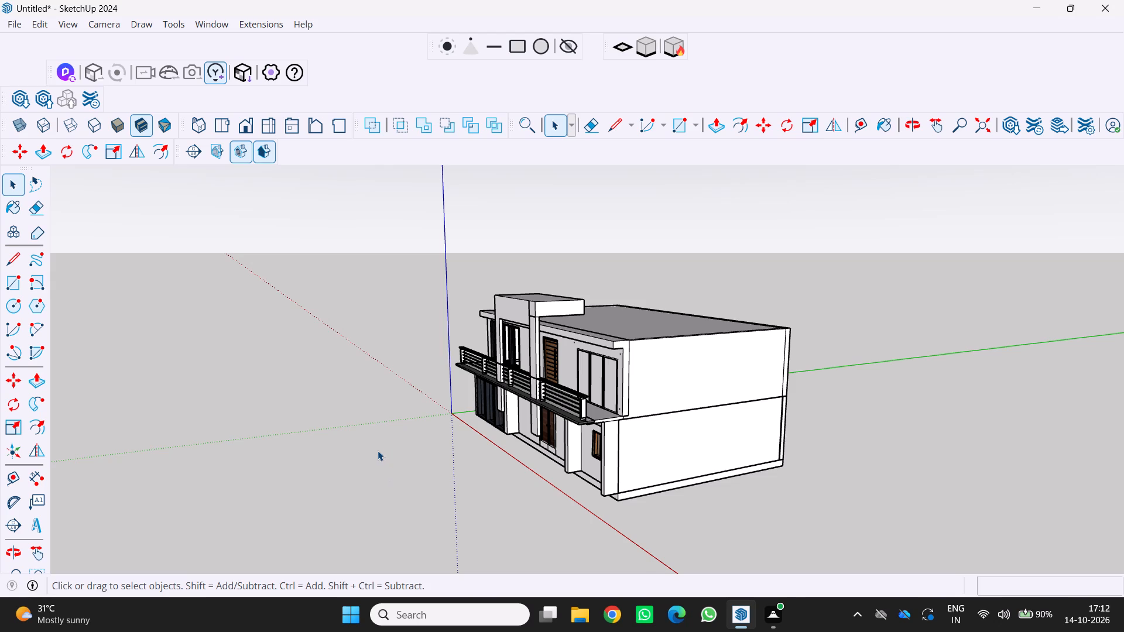
{"action": "scroll", "coordinate": [522, 441], "scroll_direction": "up", "scroll_amount": 3}
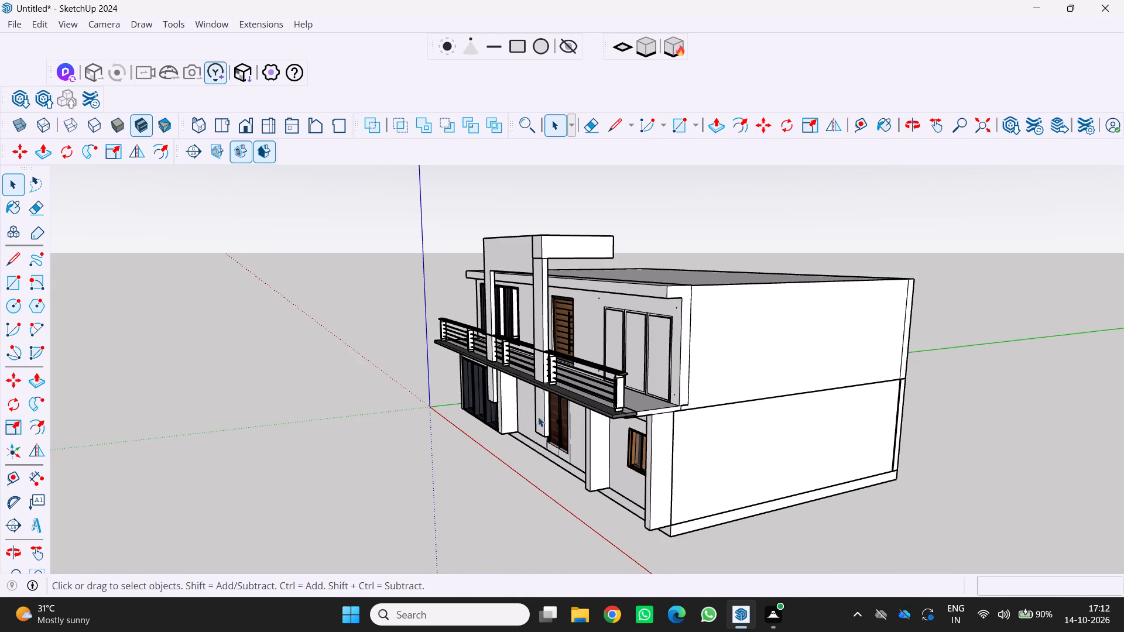
{"action": "middle_click_drag", "start_coordinate": [538, 417], "coordinate": [568, 454]}
{"action": "scroll", "coordinate": [708, 397], "scroll_direction": "up", "scroll_amount": 3}
{"action": "middle_click_drag", "start_coordinate": [650, 439], "coordinate": [741, 469]}
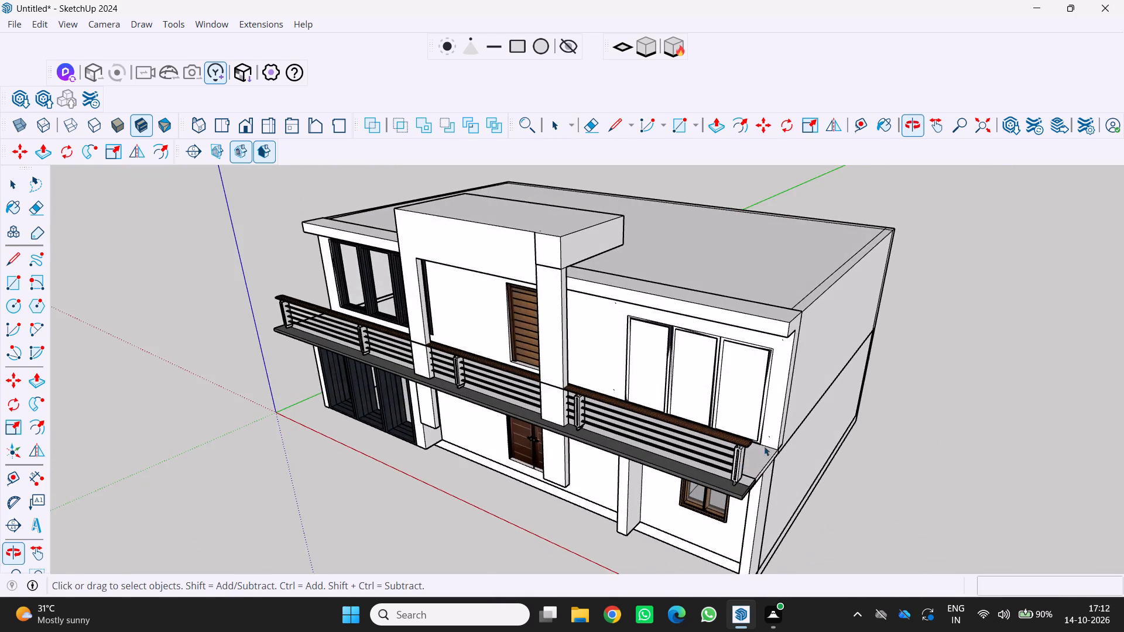
{"action": "scroll", "coordinate": [764, 444], "scroll_direction": "up", "scroll_amount": 3}
{"action": "middle_click_drag", "start_coordinate": [759, 436], "coordinate": [787, 457]}
{"action": "scroll", "coordinate": [776, 452], "scroll_direction": "down", "scroll_amount": 4}
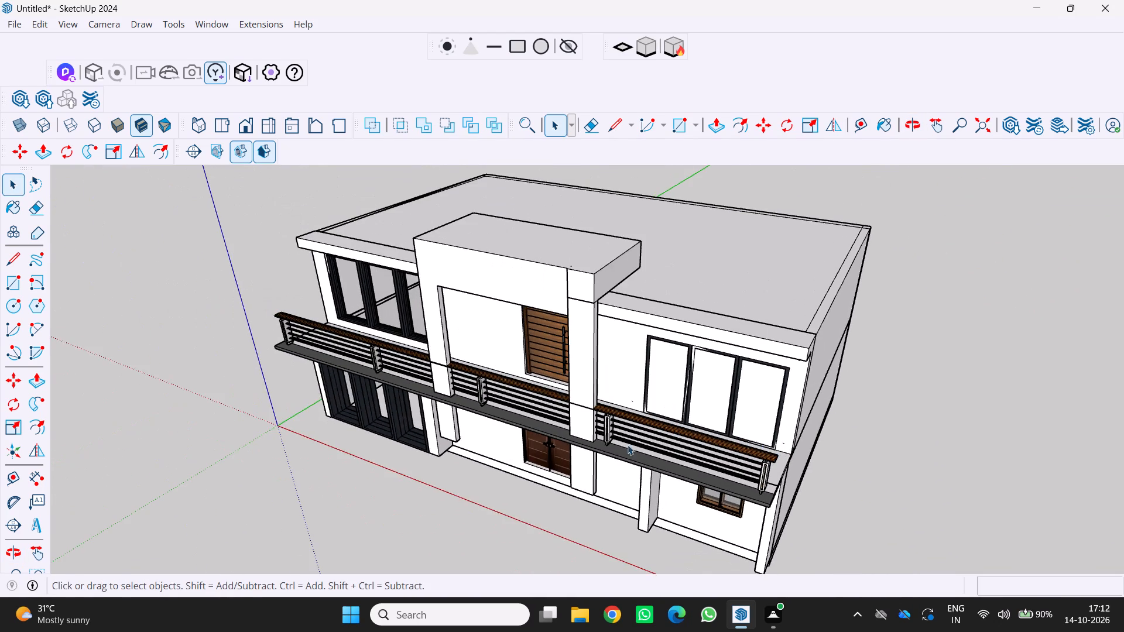
{"action": "scroll", "coordinate": [606, 444], "scroll_direction": "down", "scroll_amount": 2}
{"action": "middle_click", "coordinate": [605, 444]}
{"action": "middle_click", "coordinate": [604, 443]}
{"action": "middle_click_drag", "start_coordinate": [584, 384], "coordinate": [582, 340]}
{"action": "middle_click", "coordinate": [582, 340]}
{"action": "scroll", "coordinate": [571, 393], "scroll_direction": "down", "scroll_amount": 1}
{"action": "middle_click_drag", "start_coordinate": [562, 404], "coordinate": [669, 366]}
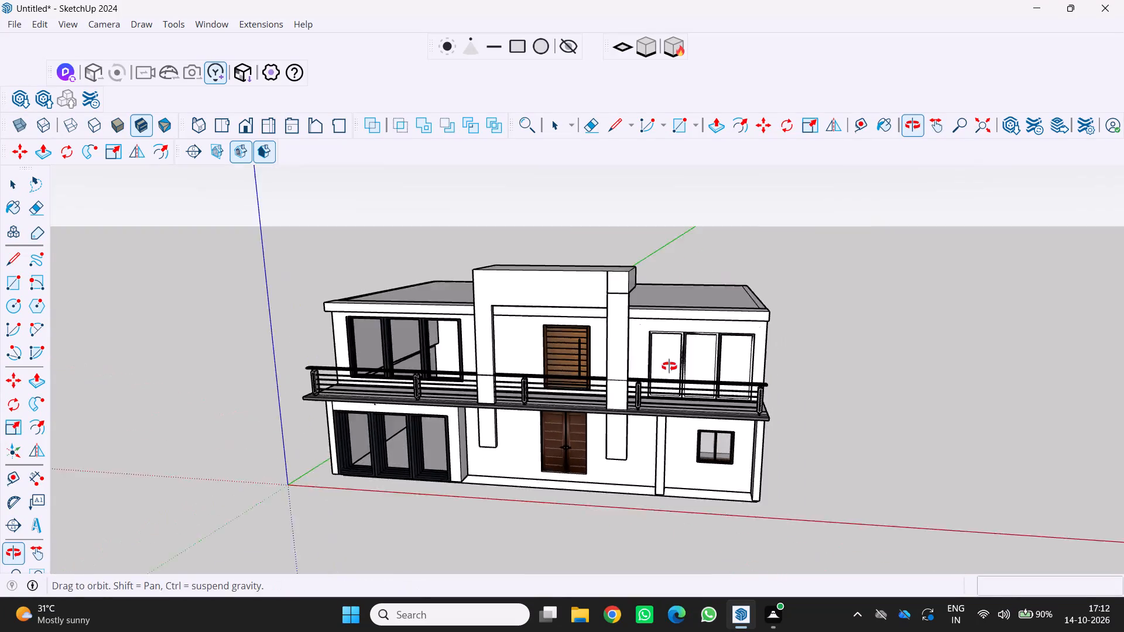
{"action": "middle_click_drag", "start_coordinate": [669, 366], "coordinate": [689, 358]}
{"action": "middle_click", "coordinate": [689, 358]}
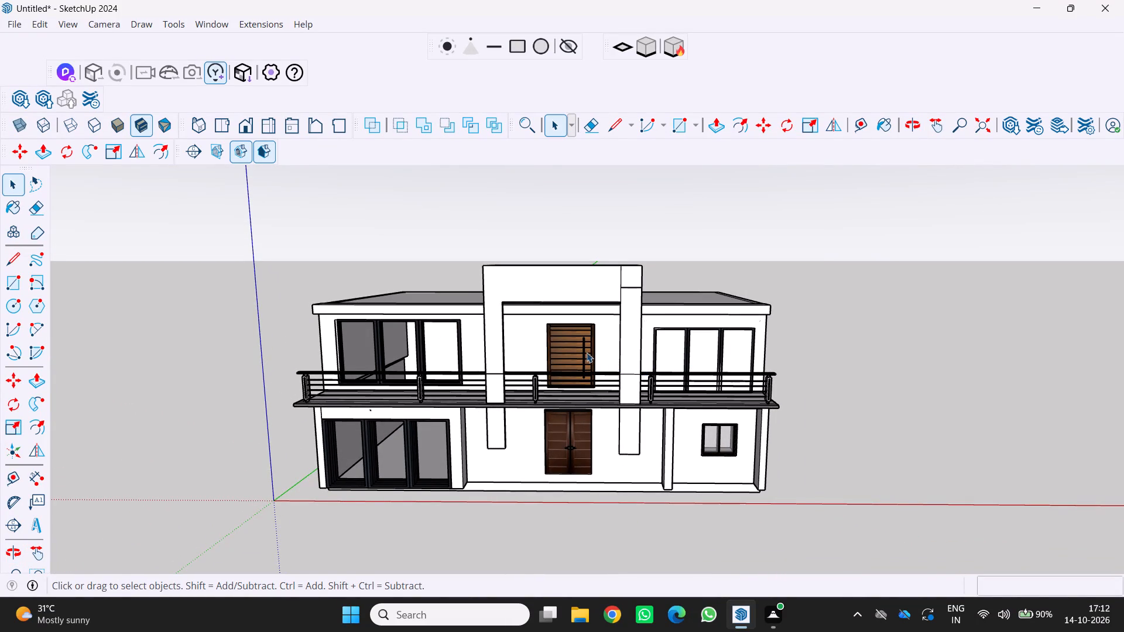
{"action": "middle_click_drag", "start_coordinate": [786, 434], "coordinate": [597, 566]}
{"action": "scroll", "coordinate": [724, 487], "scroll_direction": "up", "scroll_amount": 3}
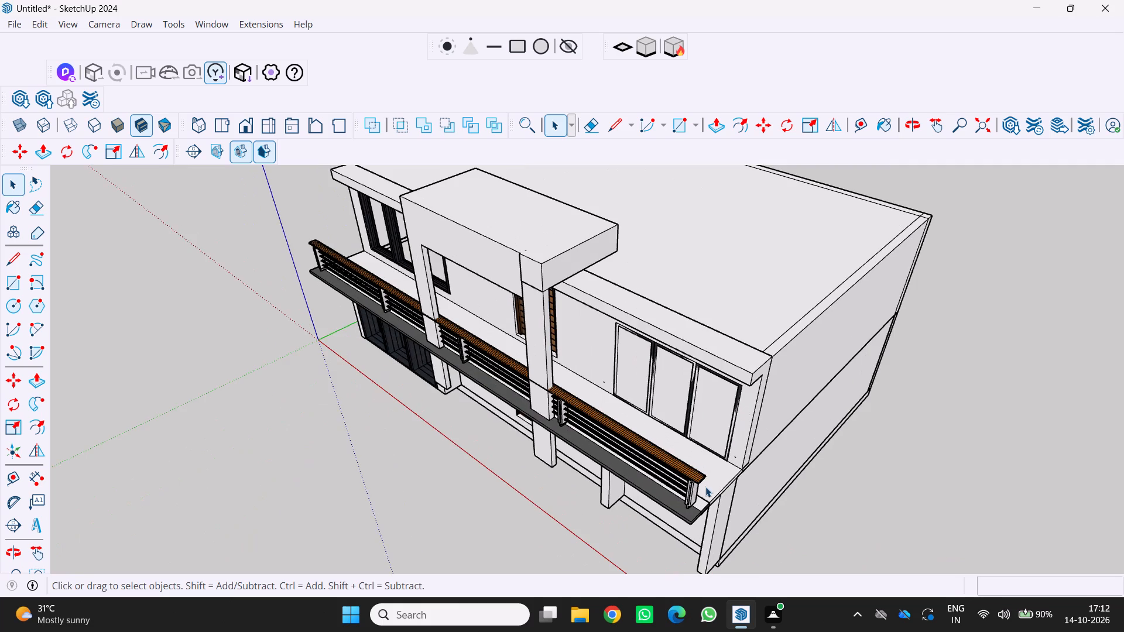
{"action": "middle_click_drag", "start_coordinate": [829, 447], "coordinate": [860, 416]}
{"action": "scroll", "coordinate": [861, 413], "scroll_direction": "down", "scroll_amount": 2}
{"action": "middle_click_drag", "start_coordinate": [799, 459], "coordinate": [760, 433]}
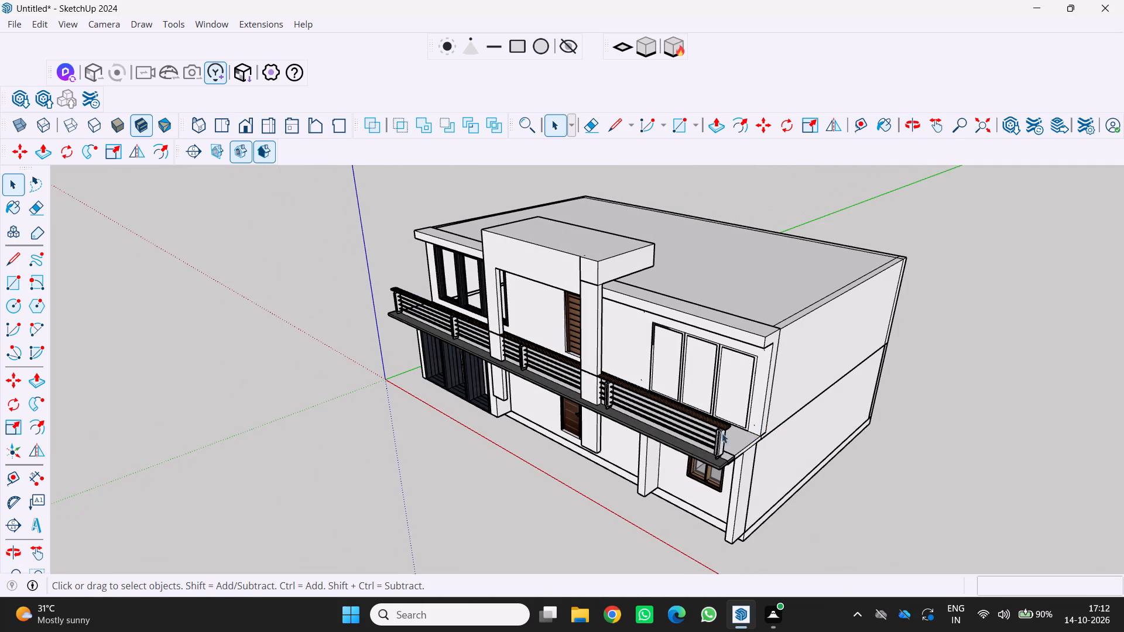
Draw a rectangle about 1' 3" by 4' 3" on the canopy floor between the house wall and railing, at the small-window end.
{"action": "left_click", "coordinate": [18, 281]}
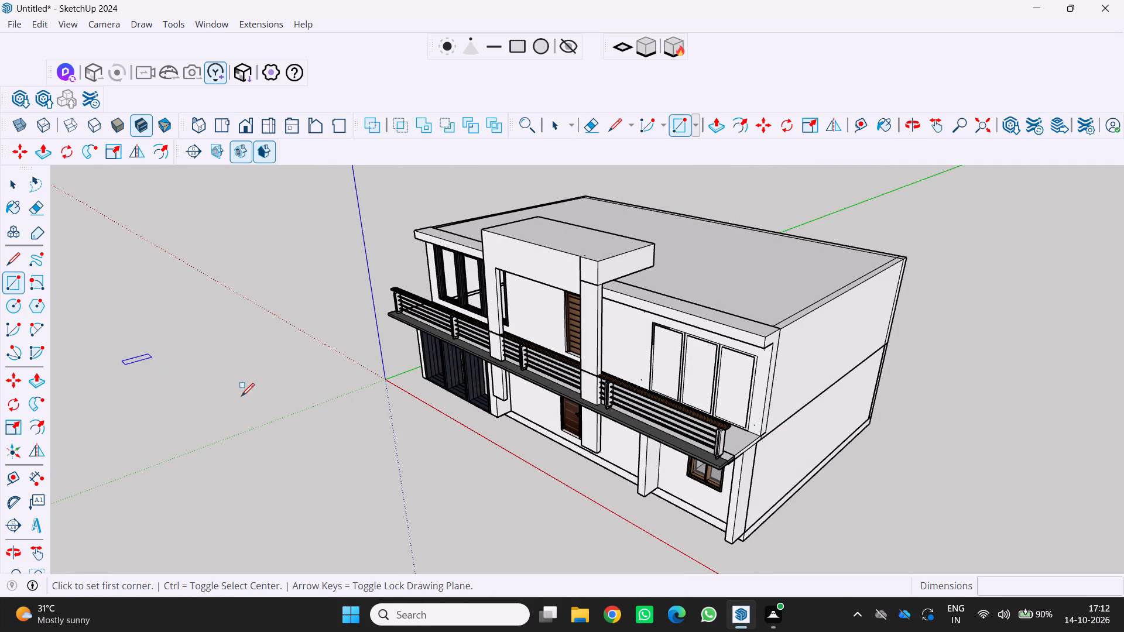
{"action": "scroll", "coordinate": [650, 463], "scroll_direction": "up", "scroll_amount": 2}
{"action": "scroll", "coordinate": [718, 452], "scroll_direction": "up", "scroll_amount": 1}
{"action": "middle_click", "coordinate": [718, 452]}
{"action": "middle_click_drag", "start_coordinate": [718, 452], "coordinate": [751, 484]}
{"action": "middle_click", "coordinate": [751, 484]}
{"action": "scroll", "coordinate": [676, 411], "scroll_direction": "down", "scroll_amount": 2}
{"action": "middle_click_drag", "start_coordinate": [674, 411], "coordinate": [746, 430]}
{"action": "scroll", "coordinate": [702, 357], "scroll_direction": "up", "scroll_amount": 3}
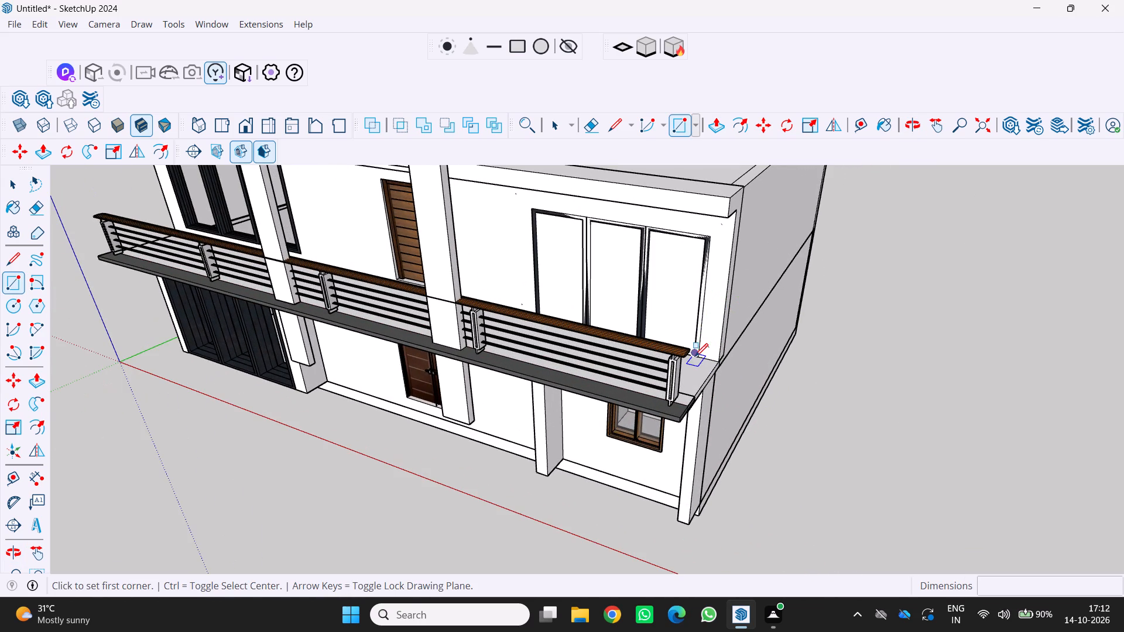
{"action": "scroll", "coordinate": [703, 362], "scroll_direction": "up", "scroll_amount": 6}
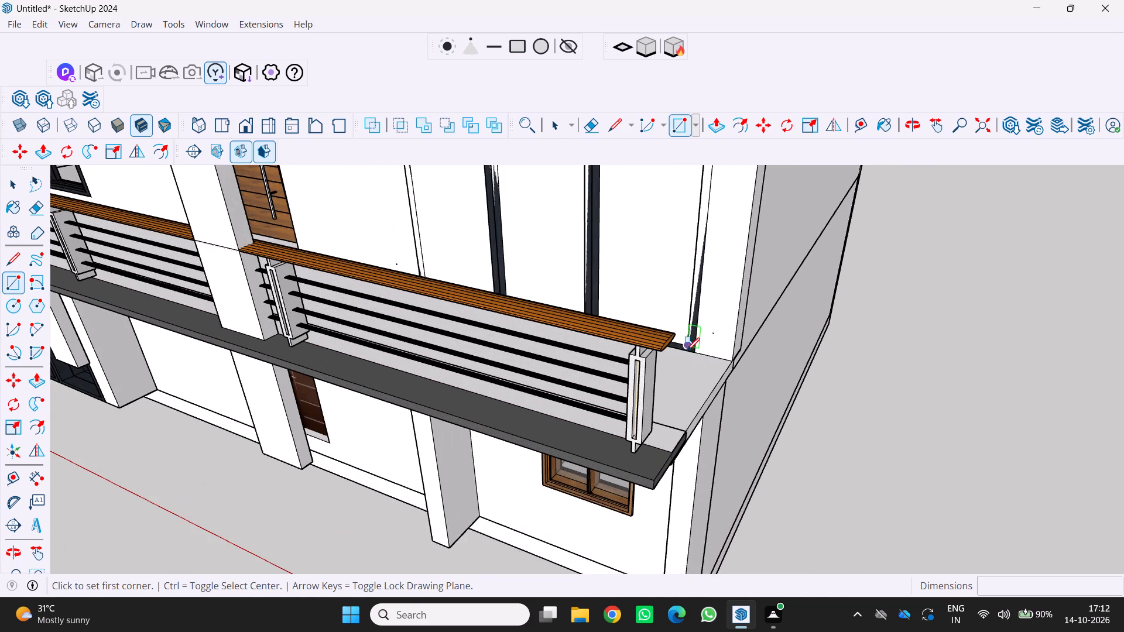
{"action": "scroll", "coordinate": [692, 369], "scroll_direction": "up", "scroll_amount": 6}
{"action": "left_click", "coordinate": [700, 348]}
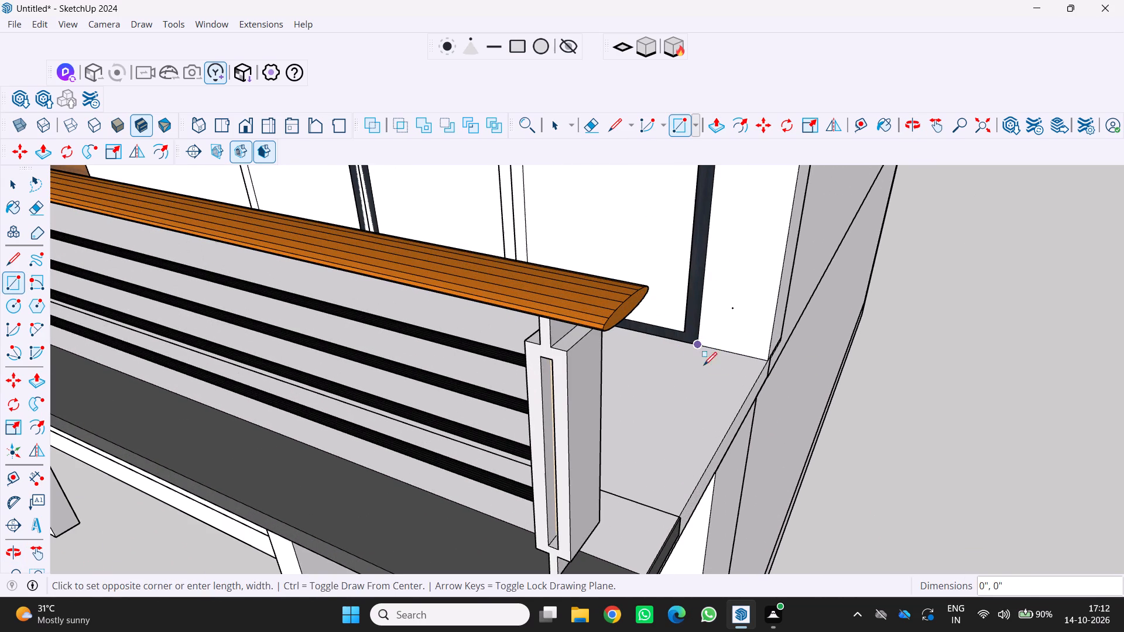
{"action": "left_click", "coordinate": [678, 516]}
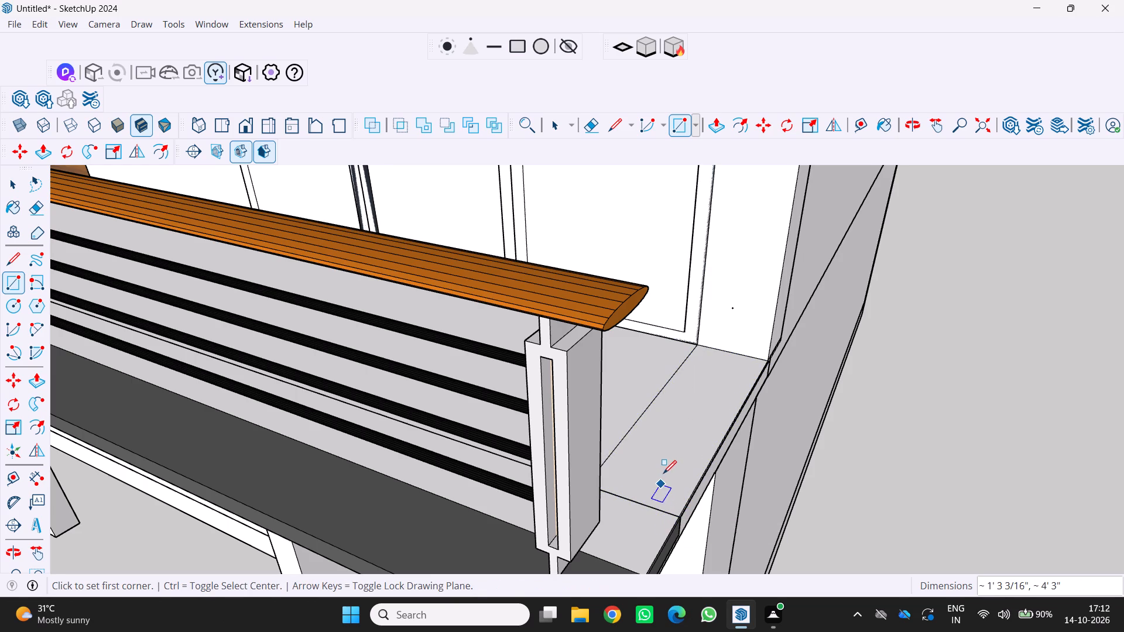
Push/Pull the rectangle at the small-window end up about 2' 6 7/8" into a low parapet block.
{"action": "scroll", "coordinate": [663, 473], "scroll_direction": "down", "scroll_amount": 4}
{"action": "key", "text": "p"}
{"action": "left_click", "coordinate": [676, 444]}
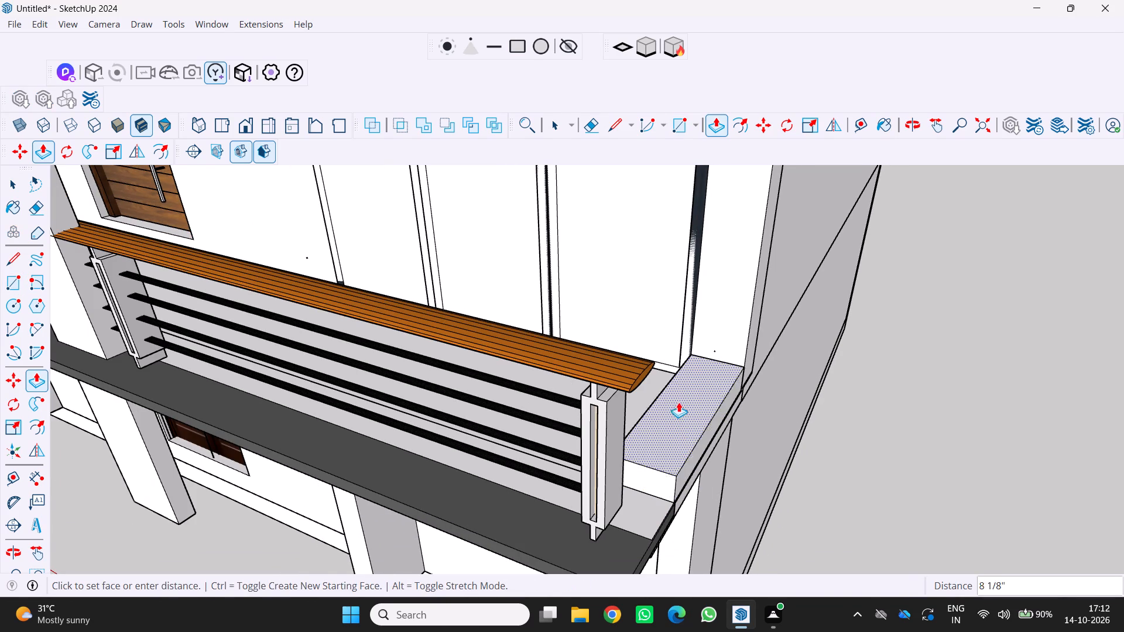
{"action": "left_click", "coordinate": [705, 331]}
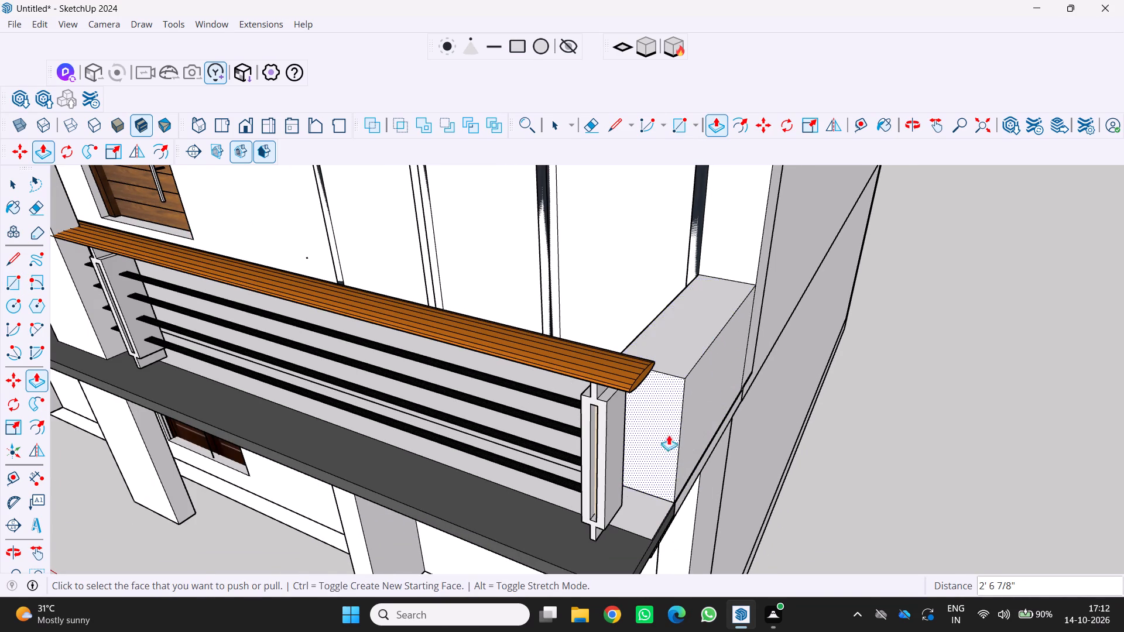
Extend the front face of the small-window end parapet forward about 1' 1/4" to meet the railing's end post.
{"action": "middle_click_drag", "start_coordinate": [622, 480], "coordinate": [560, 429]}
{"action": "scroll", "coordinate": [582, 443], "scroll_direction": "up", "scroll_amount": 3}
{"action": "left_click", "coordinate": [581, 416]}
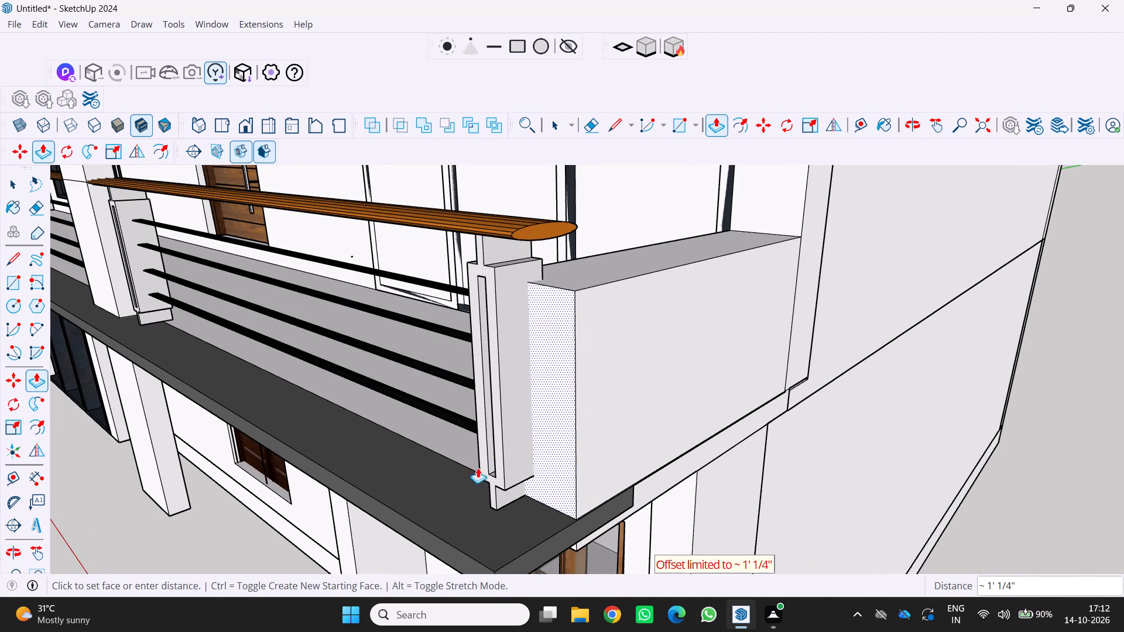
{"action": "left_click", "coordinate": [467, 484]}
{"action": "scroll", "coordinate": [567, 484], "scroll_direction": "down", "scroll_amount": 10}
{"action": "key", "text": "space"}
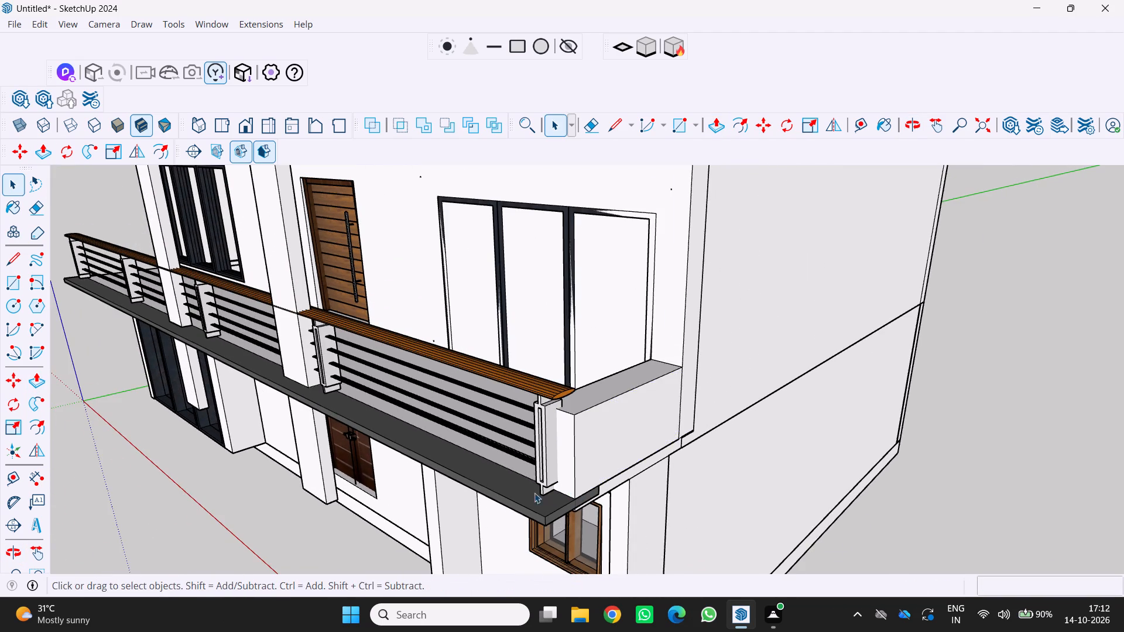
{"action": "key", "text": "space"}
Examine the parapet at the small-window end and the railing along the whole front from several angles.
{"action": "scroll", "coordinate": [521, 489], "scroll_direction": "down", "scroll_amount": 1}
{"action": "middle_click_drag", "start_coordinate": [521, 489], "coordinate": [693, 537]}
{"action": "scroll", "coordinate": [688, 540], "scroll_direction": "down", "scroll_amount": 5}
{"action": "middle_click_drag", "start_coordinate": [671, 503], "coordinate": [752, 452]}
{"action": "scroll", "coordinate": [740, 460], "scroll_direction": "down", "scroll_amount": 2}
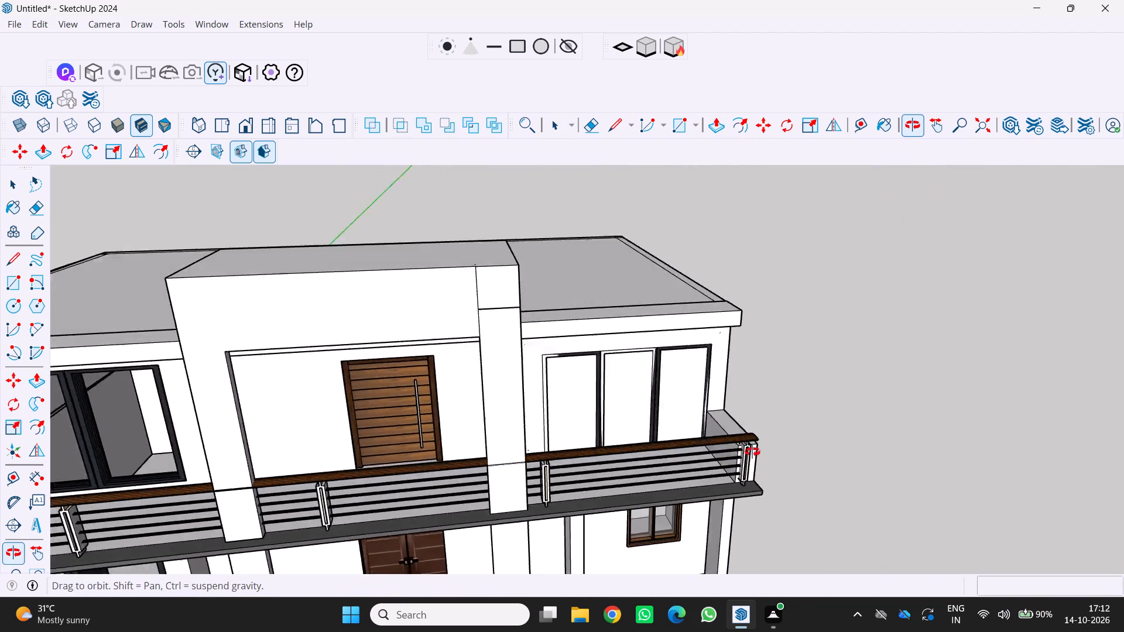
{"action": "middle_click_drag", "start_coordinate": [752, 452], "coordinate": [757, 446]}
{"action": "scroll", "coordinate": [752, 452], "scroll_direction": "down", "scroll_amount": 8}
{"action": "scroll", "coordinate": [460, 480], "scroll_direction": "up", "scroll_amount": 3}
{"action": "middle_click_drag", "start_coordinate": [437, 481], "coordinate": [371, 412]}
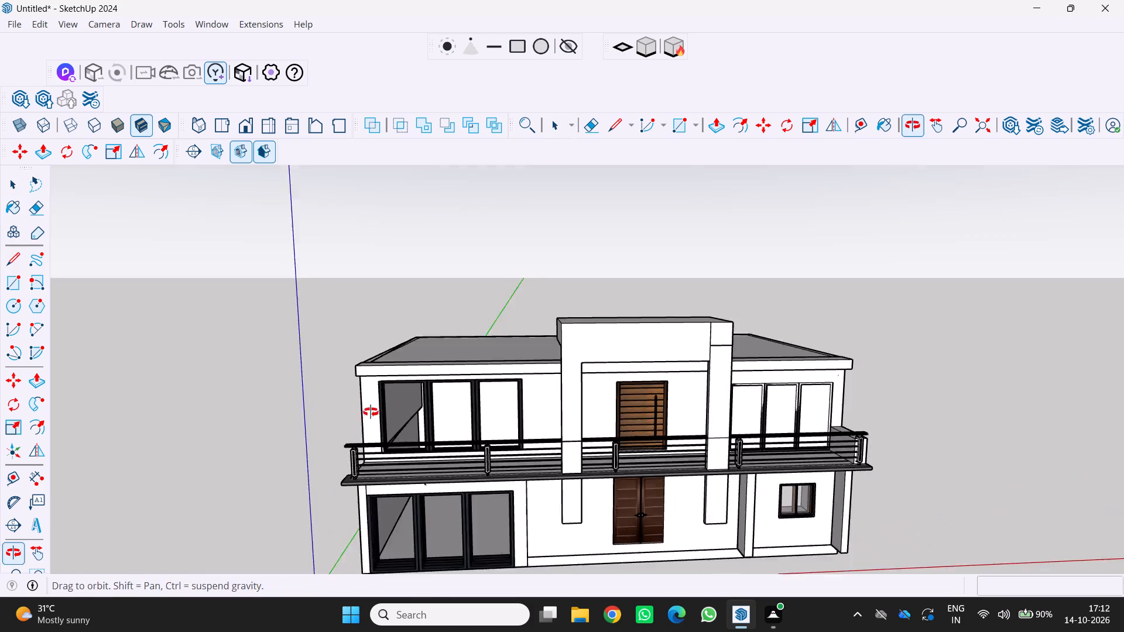
{"action": "middle_click_drag", "start_coordinate": [371, 412], "coordinate": [365, 406]}
{"action": "scroll", "coordinate": [371, 399], "scroll_direction": "down", "scroll_amount": 5}
{"action": "middle_click_drag", "start_coordinate": [380, 403], "coordinate": [510, 527]}
{"action": "scroll", "coordinate": [489, 521], "scroll_direction": "up", "scroll_amount": 1}
{"action": "scroll", "coordinate": [425, 492], "scroll_direction": "up", "scroll_amount": 7}
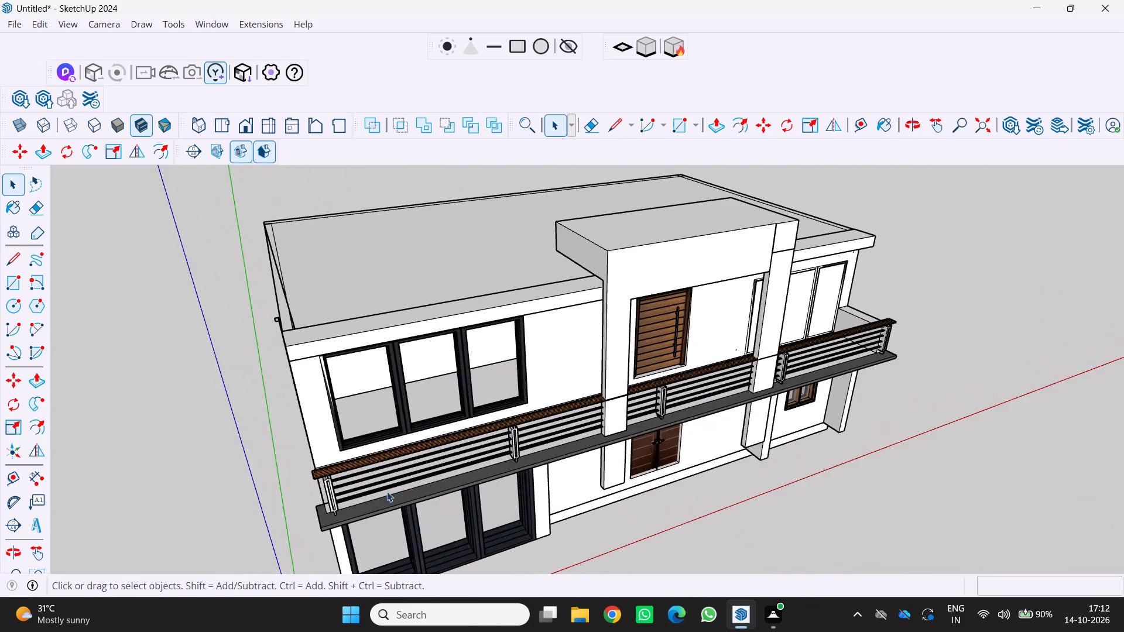
{"action": "middle_click_drag", "start_coordinate": [387, 490], "coordinate": [496, 528]}
{"action": "scroll", "coordinate": [485, 544], "scroll_direction": "down", "scroll_amount": 9}
{"action": "middle_click", "coordinate": [496, 527]}
{"action": "scroll", "coordinate": [474, 510], "scroll_direction": "up", "scroll_amount": 1}
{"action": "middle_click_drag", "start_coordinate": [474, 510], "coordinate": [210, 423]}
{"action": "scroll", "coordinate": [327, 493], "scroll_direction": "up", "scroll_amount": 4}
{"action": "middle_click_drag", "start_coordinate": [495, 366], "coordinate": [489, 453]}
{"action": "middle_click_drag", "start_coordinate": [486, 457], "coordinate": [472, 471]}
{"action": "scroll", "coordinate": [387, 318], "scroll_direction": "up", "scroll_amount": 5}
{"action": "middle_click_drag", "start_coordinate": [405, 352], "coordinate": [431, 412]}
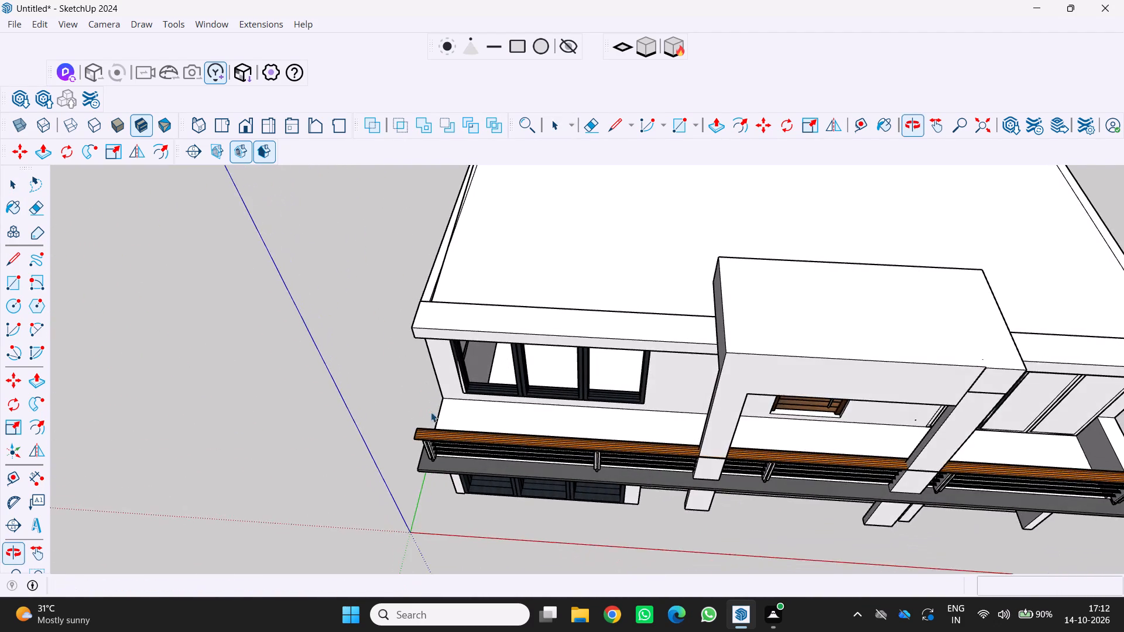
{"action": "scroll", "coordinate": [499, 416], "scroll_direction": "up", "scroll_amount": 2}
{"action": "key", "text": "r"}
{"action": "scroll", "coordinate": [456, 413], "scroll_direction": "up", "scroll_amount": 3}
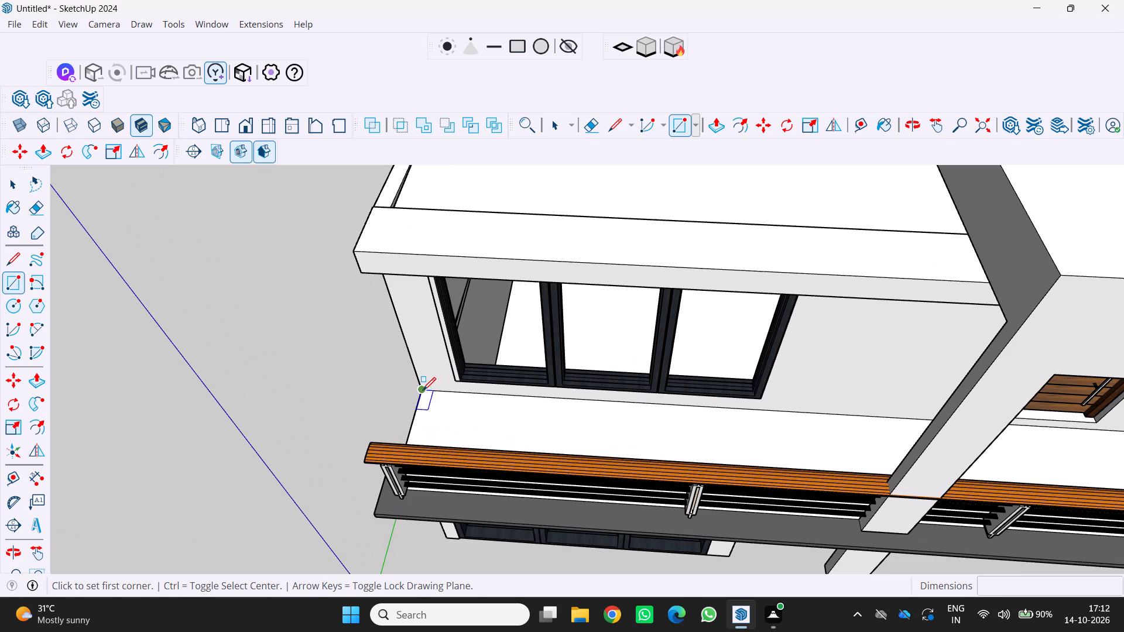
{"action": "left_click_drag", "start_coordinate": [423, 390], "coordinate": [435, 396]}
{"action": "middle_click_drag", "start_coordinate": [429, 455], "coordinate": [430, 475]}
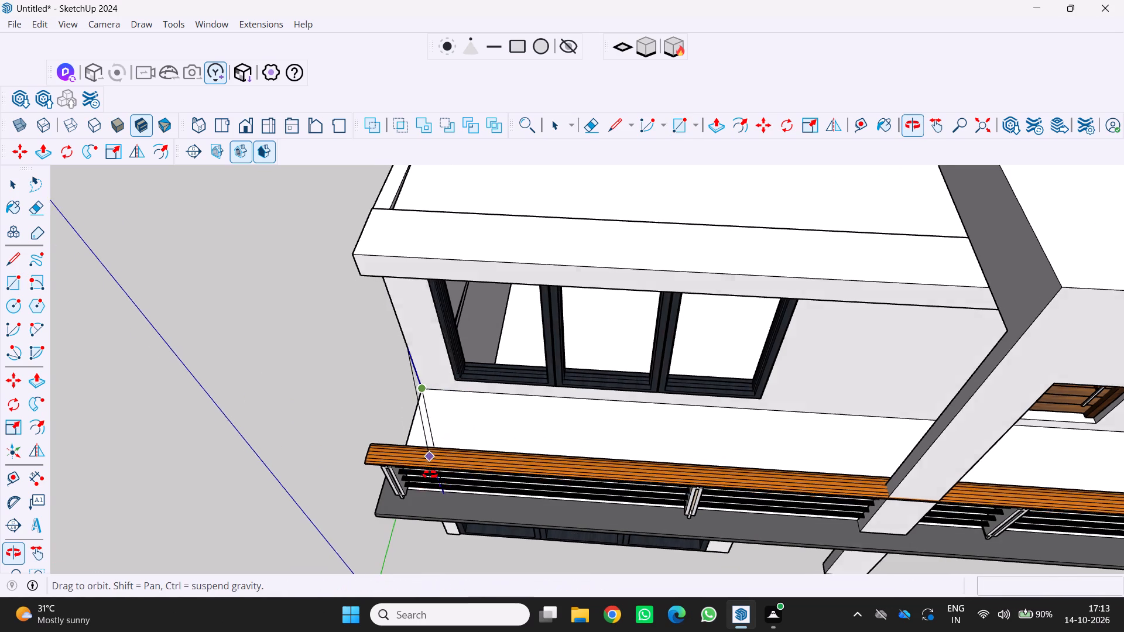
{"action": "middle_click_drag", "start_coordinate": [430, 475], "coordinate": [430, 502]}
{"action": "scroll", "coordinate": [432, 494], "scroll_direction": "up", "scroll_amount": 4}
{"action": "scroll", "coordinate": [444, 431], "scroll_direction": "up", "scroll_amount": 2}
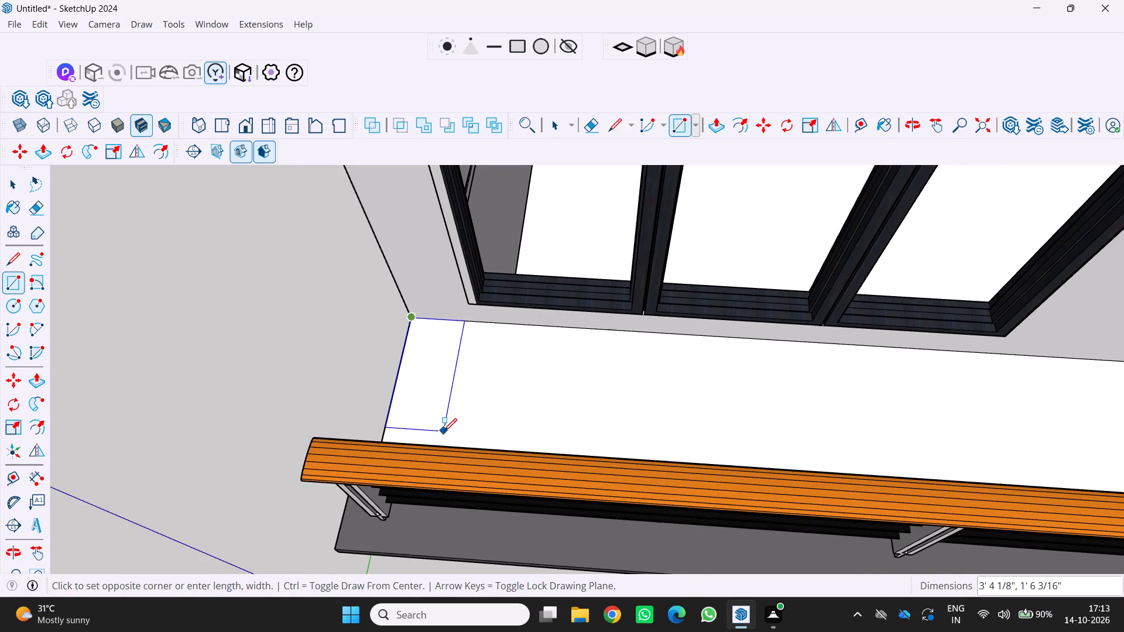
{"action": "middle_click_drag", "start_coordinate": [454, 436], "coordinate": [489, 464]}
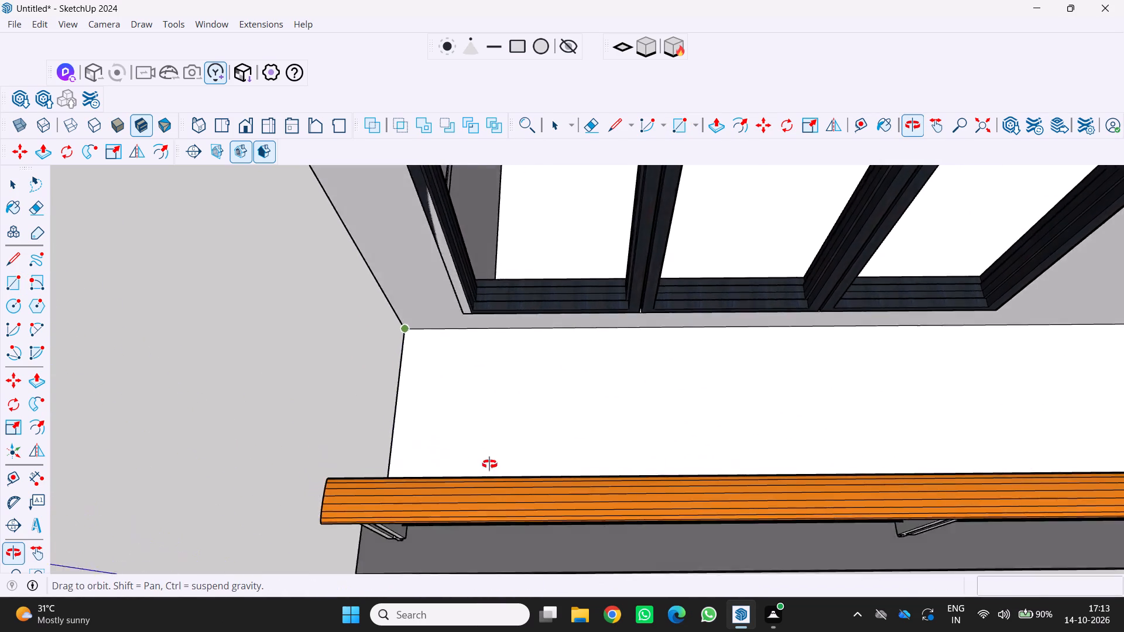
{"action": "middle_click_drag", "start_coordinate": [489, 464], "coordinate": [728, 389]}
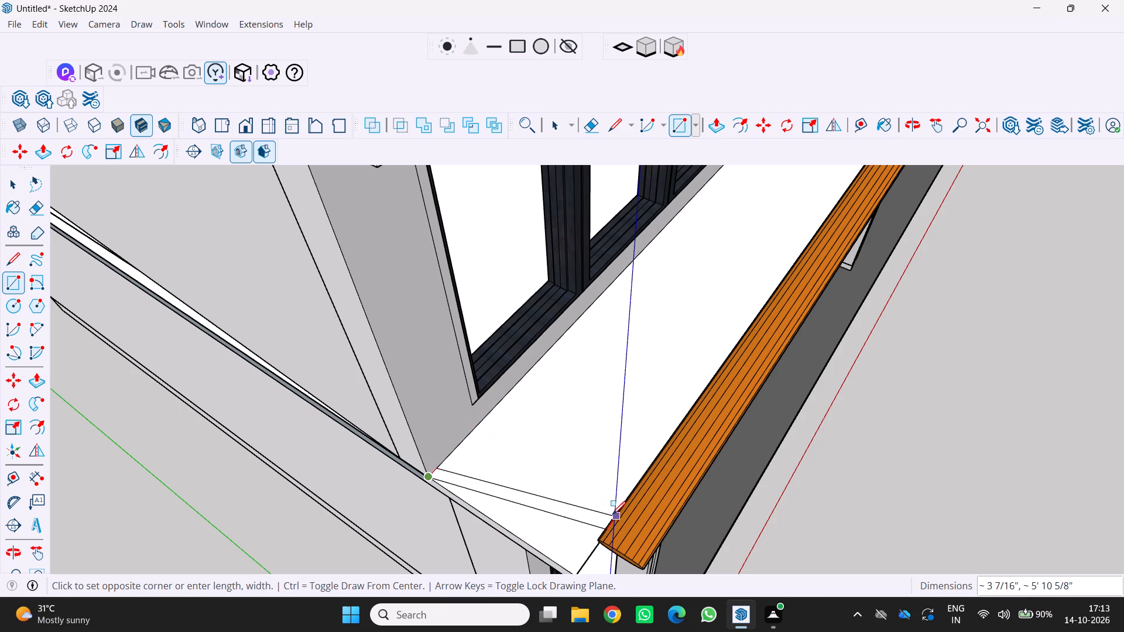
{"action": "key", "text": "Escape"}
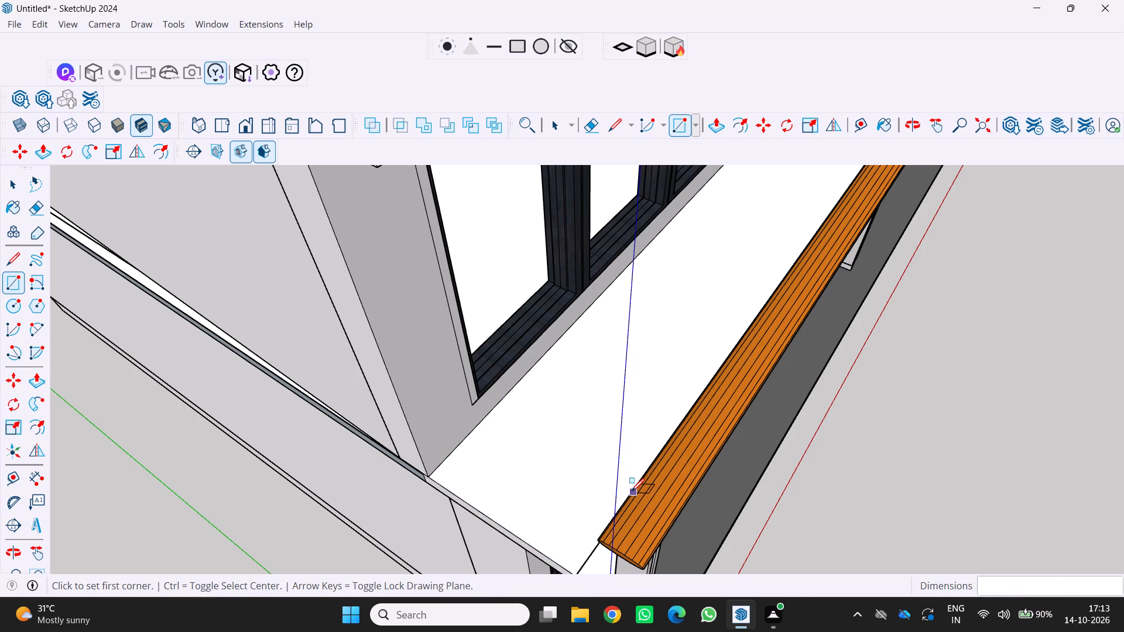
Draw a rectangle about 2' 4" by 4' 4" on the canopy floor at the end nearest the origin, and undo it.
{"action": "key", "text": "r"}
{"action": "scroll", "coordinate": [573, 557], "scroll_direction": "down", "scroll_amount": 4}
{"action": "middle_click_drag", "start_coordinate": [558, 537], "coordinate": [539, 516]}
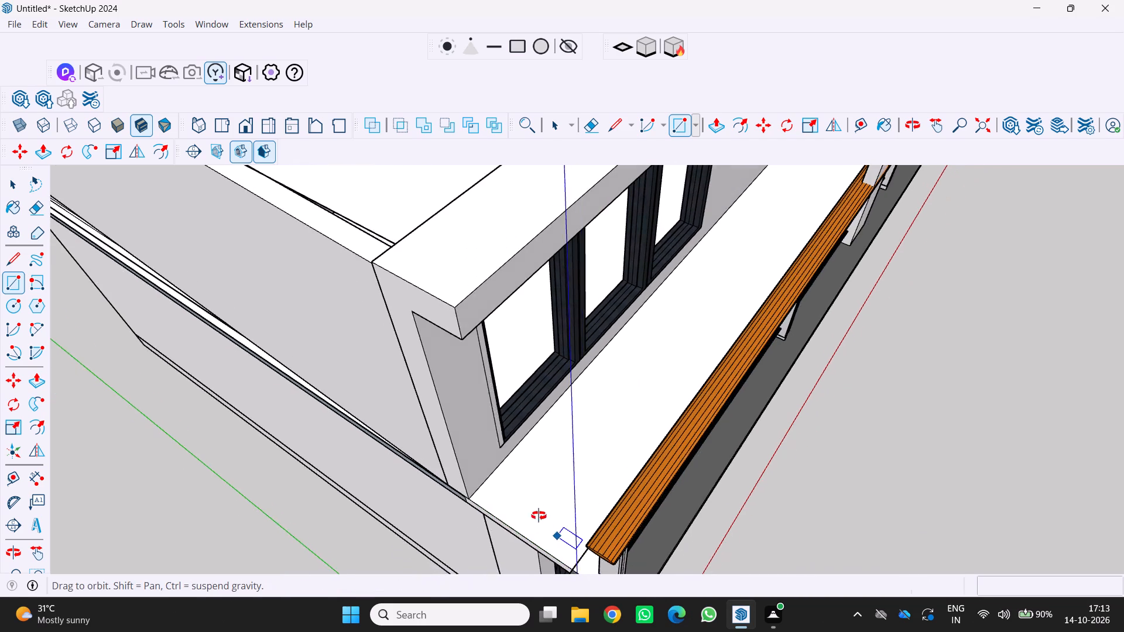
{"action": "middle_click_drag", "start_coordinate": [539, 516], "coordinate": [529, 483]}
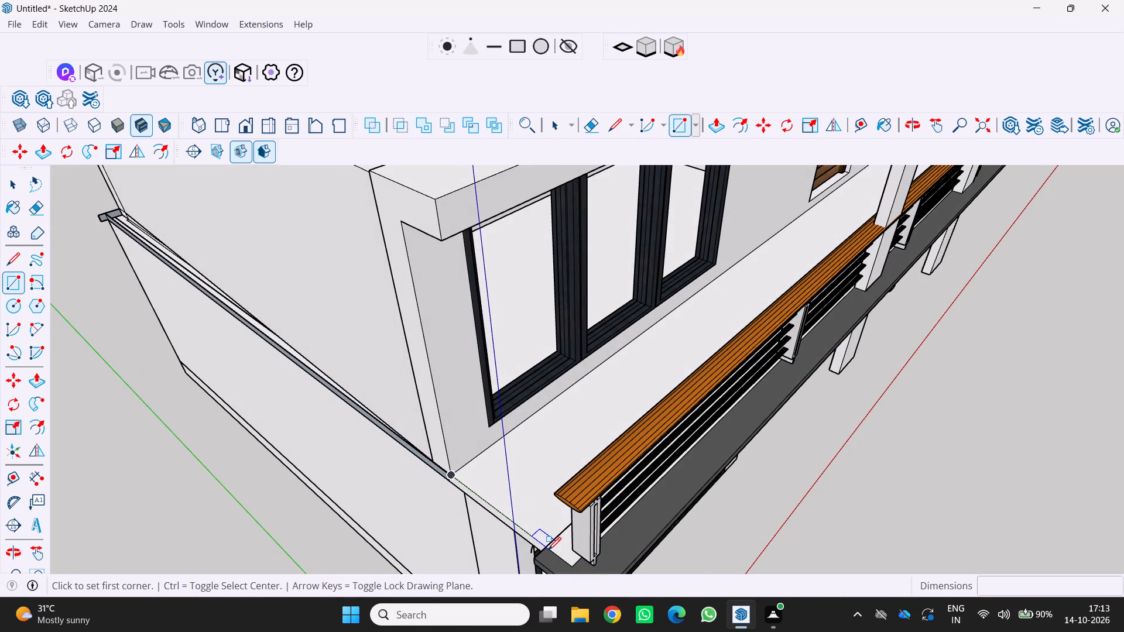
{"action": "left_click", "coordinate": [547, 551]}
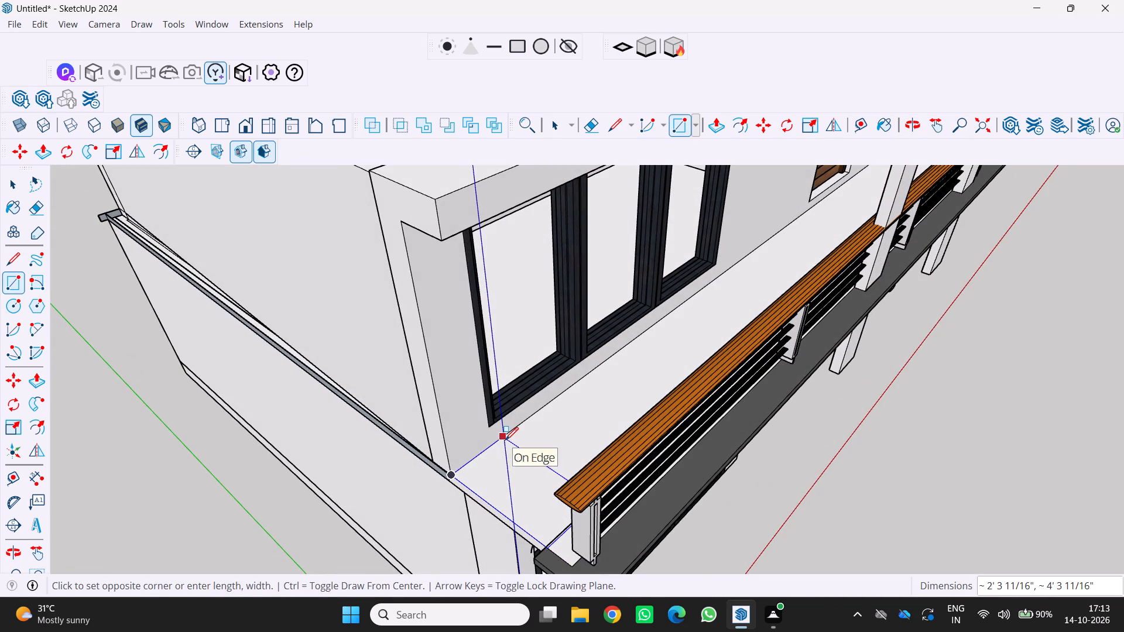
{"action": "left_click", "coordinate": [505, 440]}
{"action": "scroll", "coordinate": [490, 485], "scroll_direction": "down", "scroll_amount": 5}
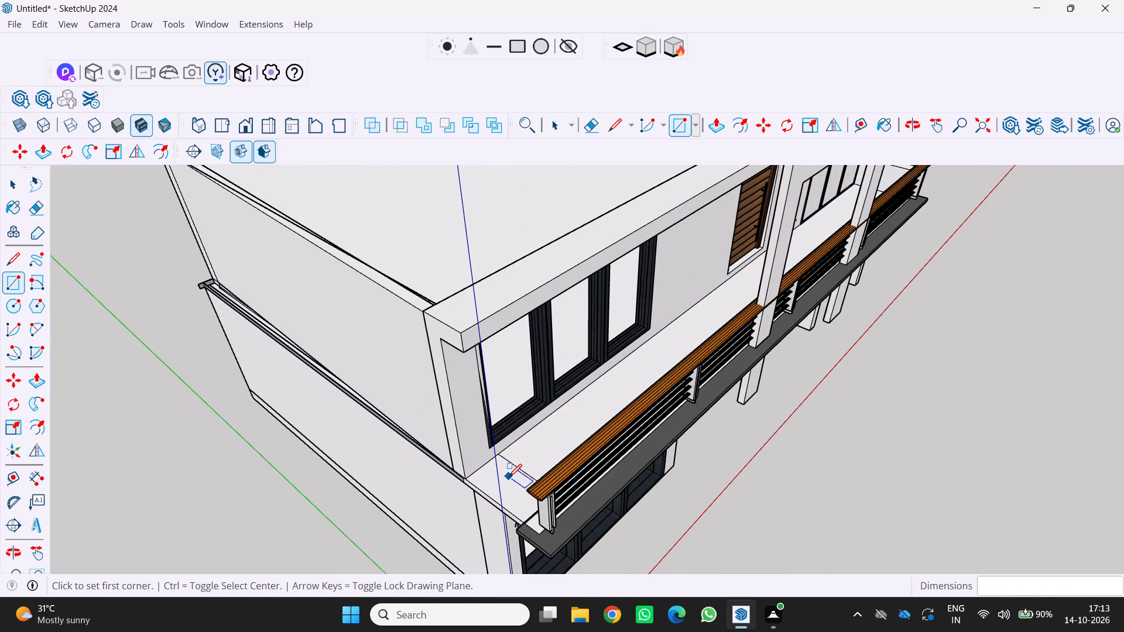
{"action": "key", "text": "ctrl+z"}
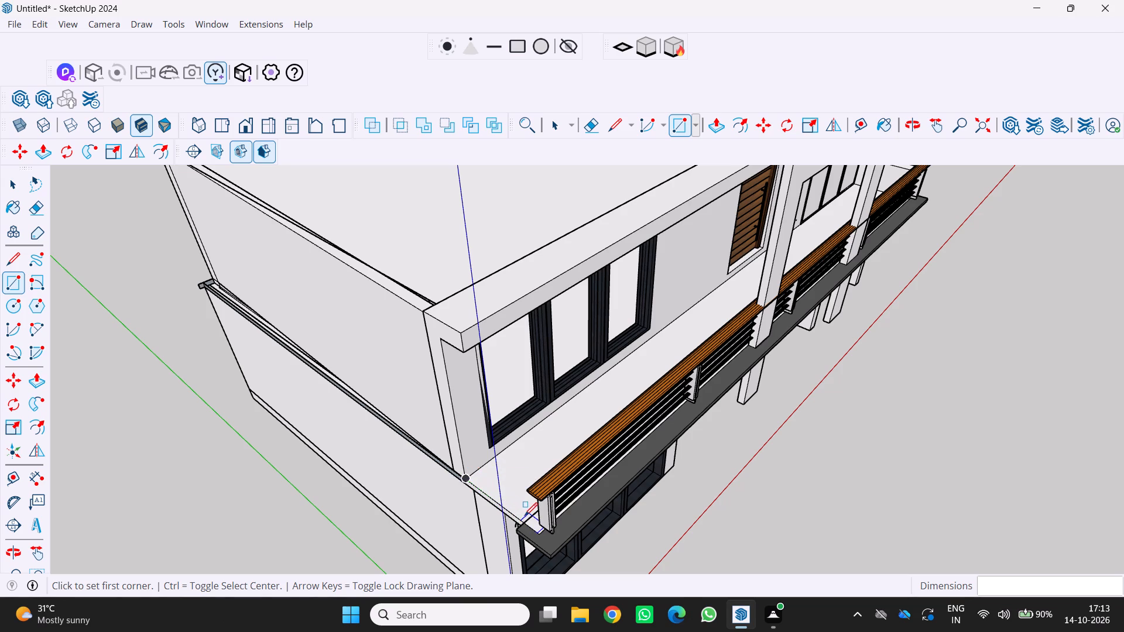
Draw a rectangle about 4' 3" by 1' 10 5/8" on the canopy floor between wall and railing, at the end nearest the origin.
{"action": "left_click", "coordinate": [526, 521]}
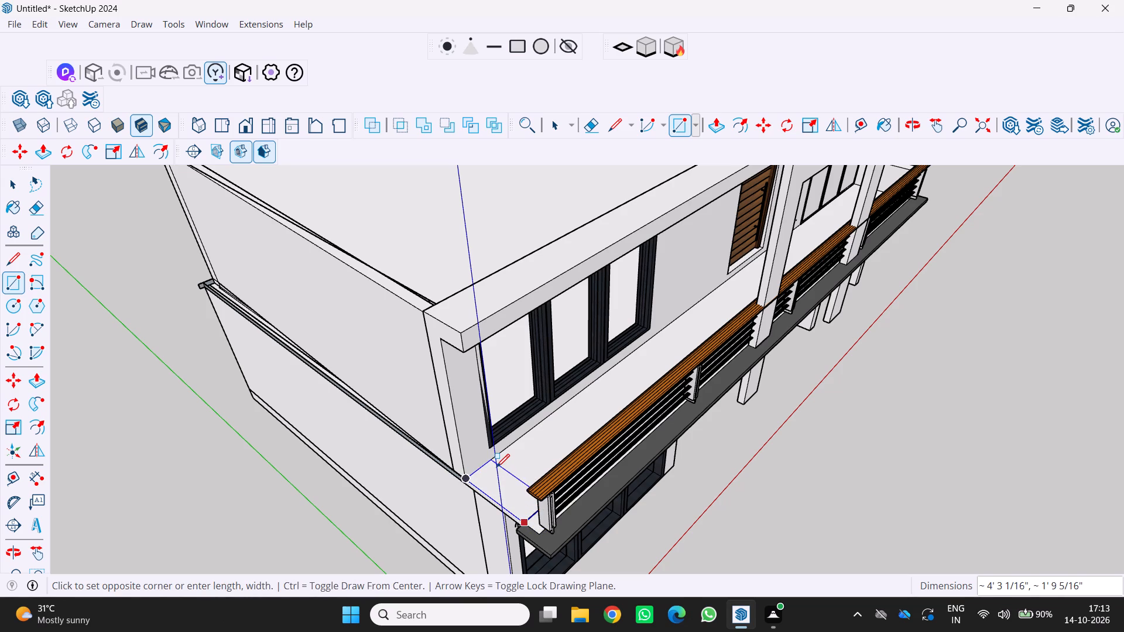
{"action": "left_click", "coordinate": [500, 468]}
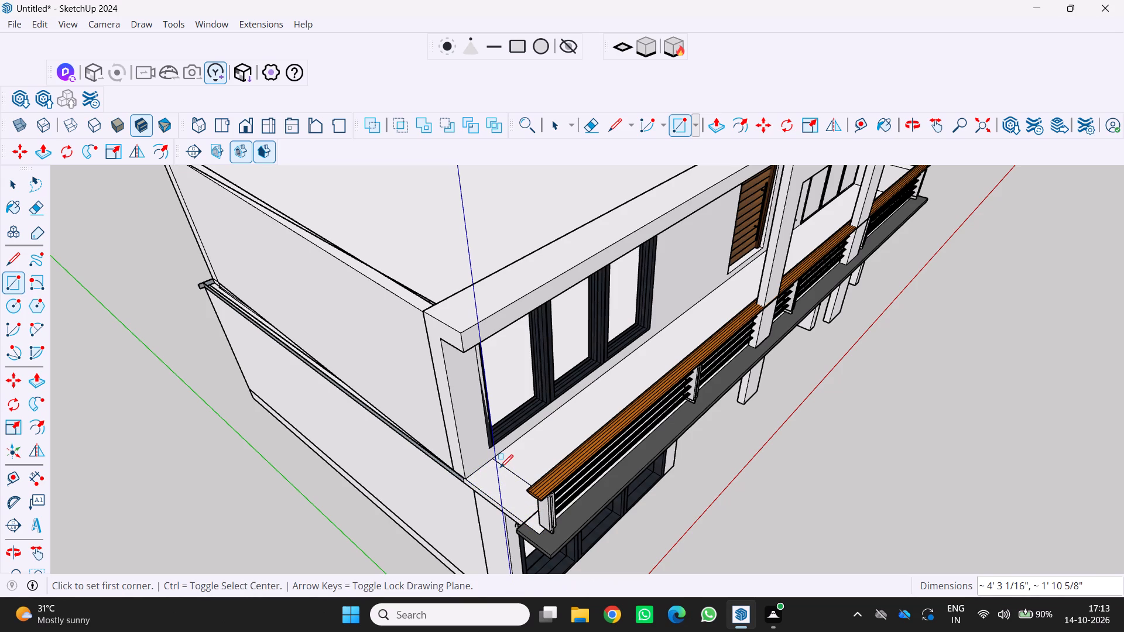
Push/Pull the rectangle nearest the origin up into a low parapet block close to the railing's height.
{"action": "key", "text": "p"}
{"action": "left_click", "coordinate": [500, 478]}
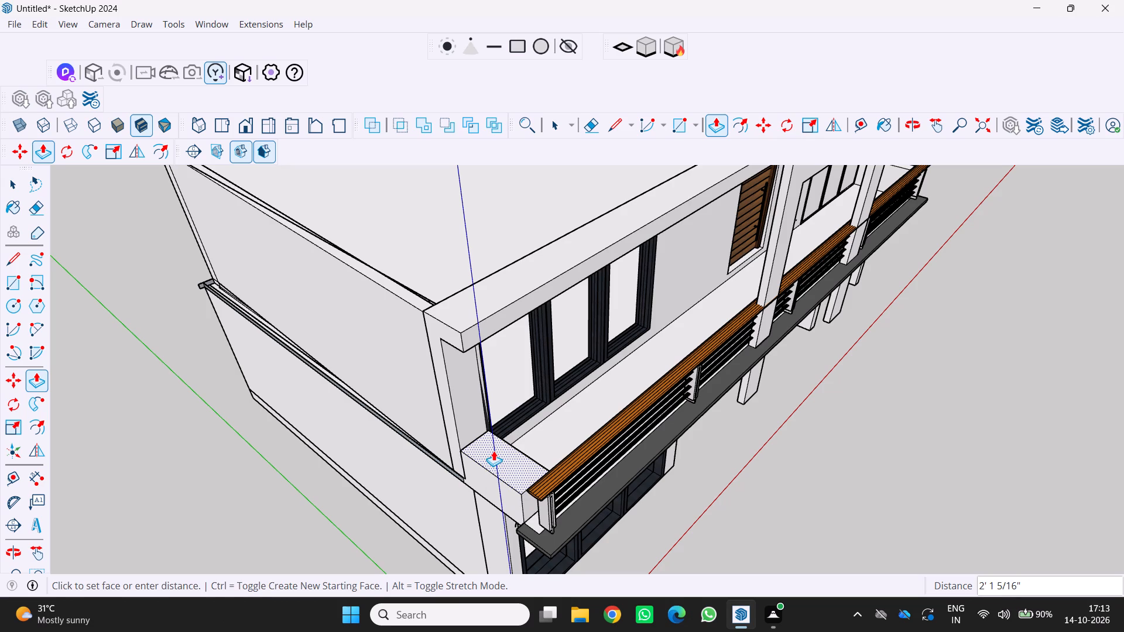
{"action": "left_click", "coordinate": [491, 449]}
Extend the front face of the parapet nearest the origin forward to the railing's end post.
{"action": "middle_click_drag", "start_coordinate": [514, 510], "coordinate": [484, 490]}
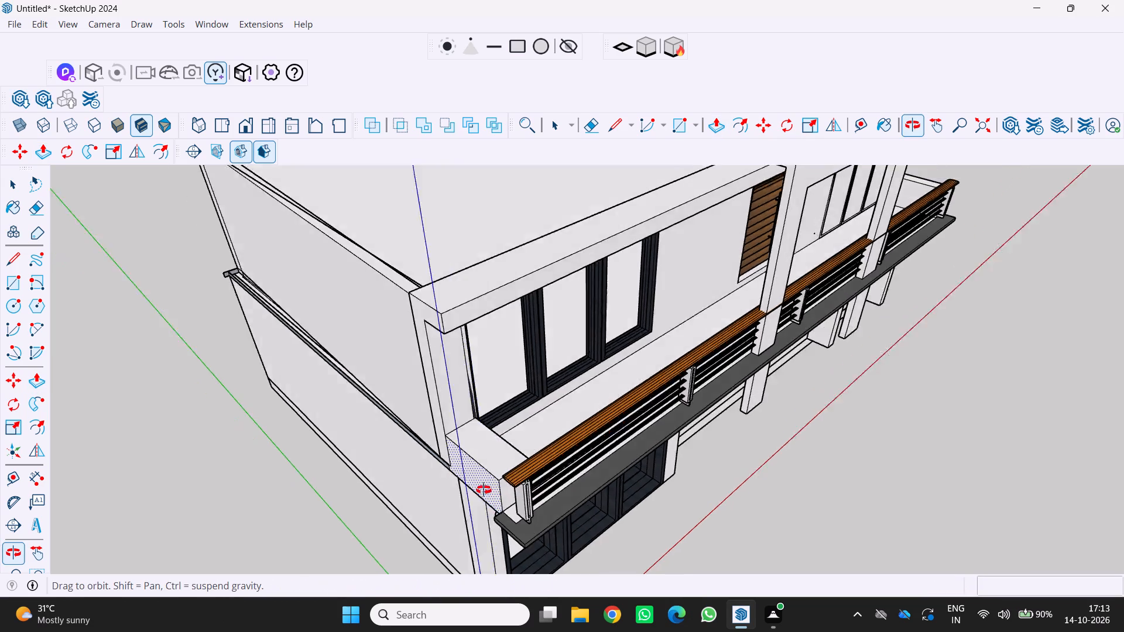
{"action": "middle_click_drag", "start_coordinate": [484, 490], "coordinate": [457, 454]}
{"action": "middle_click", "coordinate": [456, 454]}
{"action": "scroll", "coordinate": [467, 466], "scroll_direction": "up", "scroll_amount": 3}
{"action": "left_click", "coordinate": [471, 426]}
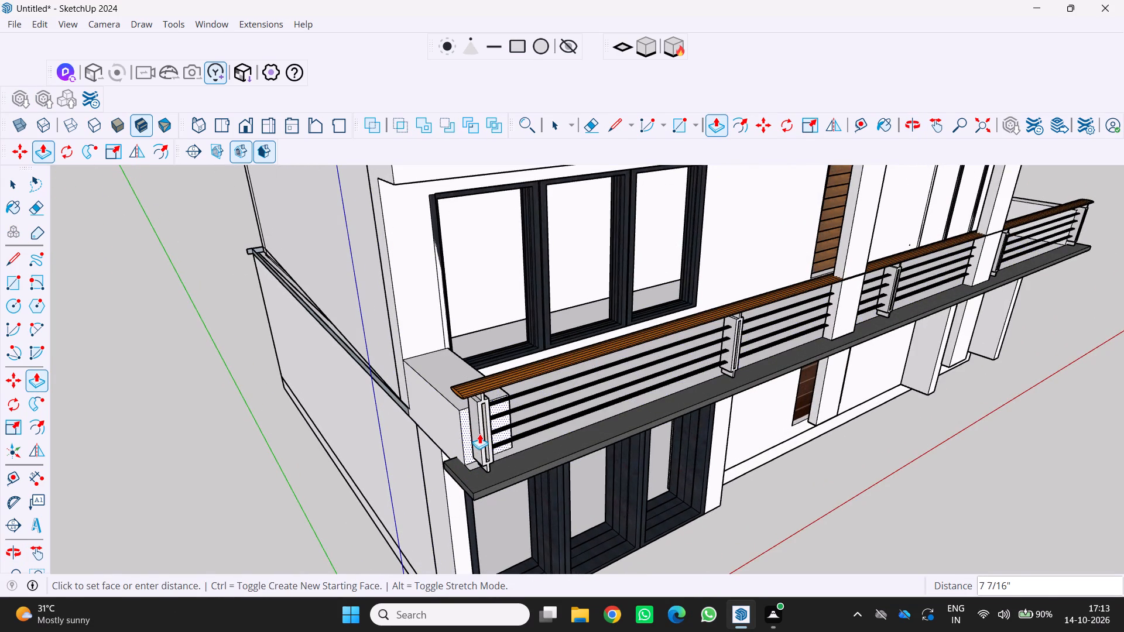
{"action": "left_click", "coordinate": [486, 449]}
{"action": "key", "text": "space"}
{"action": "scroll", "coordinate": [473, 487], "scroll_direction": "down", "scroll_amount": 4}
{"action": "key", "text": "space"}
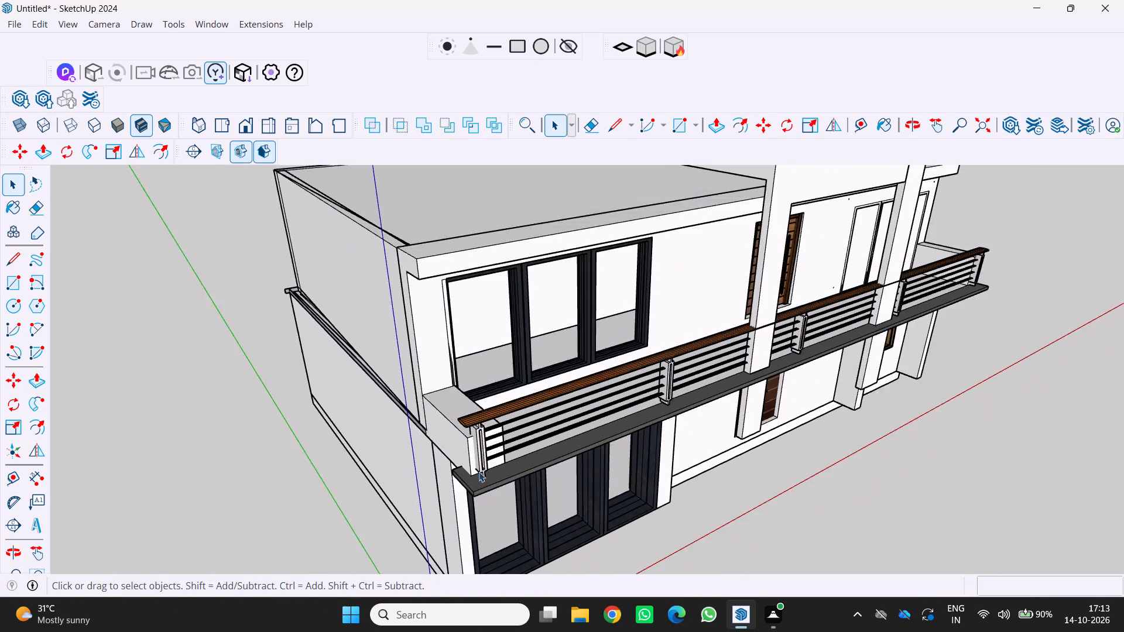
Examine the complete front with both end parapets and the railing, from above and at eye level.
{"action": "scroll", "coordinate": [479, 472], "scroll_direction": "down", "scroll_amount": 1}
{"action": "middle_click_drag", "start_coordinate": [477, 471], "coordinate": [375, 446]}
{"action": "key", "text": "space"}
{"action": "key", "text": "space"}
{"action": "left_click", "coordinate": [137, 431]}
{"action": "key", "text": "space"}
{"action": "key", "text": "space"}
{"action": "scroll", "coordinate": [228, 432], "scroll_direction": "down", "scroll_amount": 4}
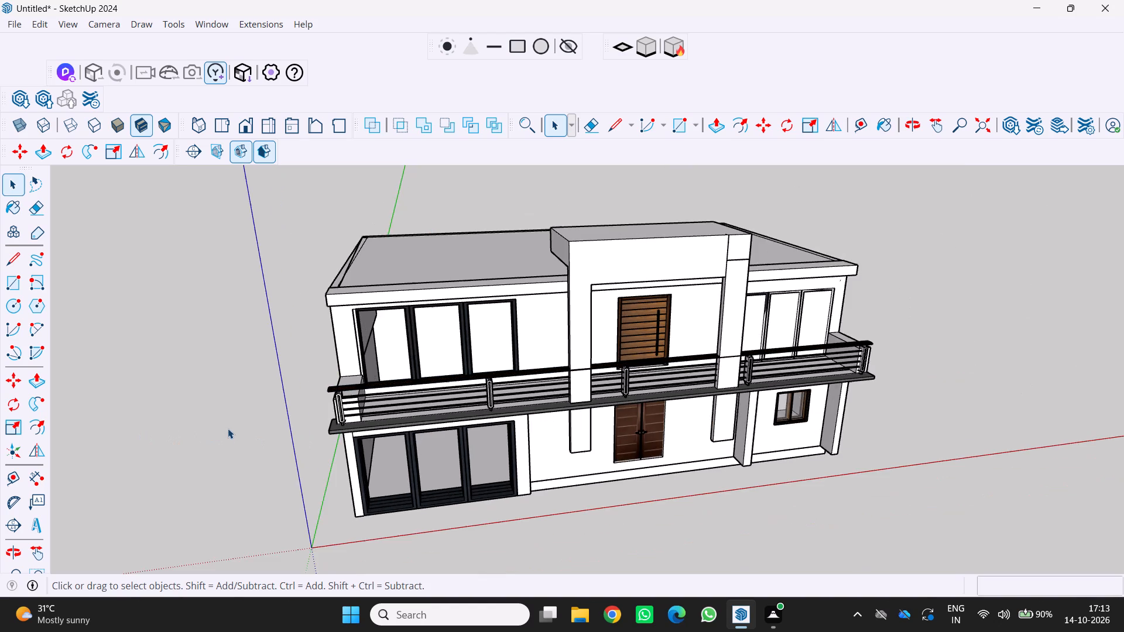
{"action": "middle_click_drag", "start_coordinate": [229, 425], "coordinate": [232, 472]}
{"action": "scroll", "coordinate": [232, 466], "scroll_direction": "down", "scroll_amount": 4}
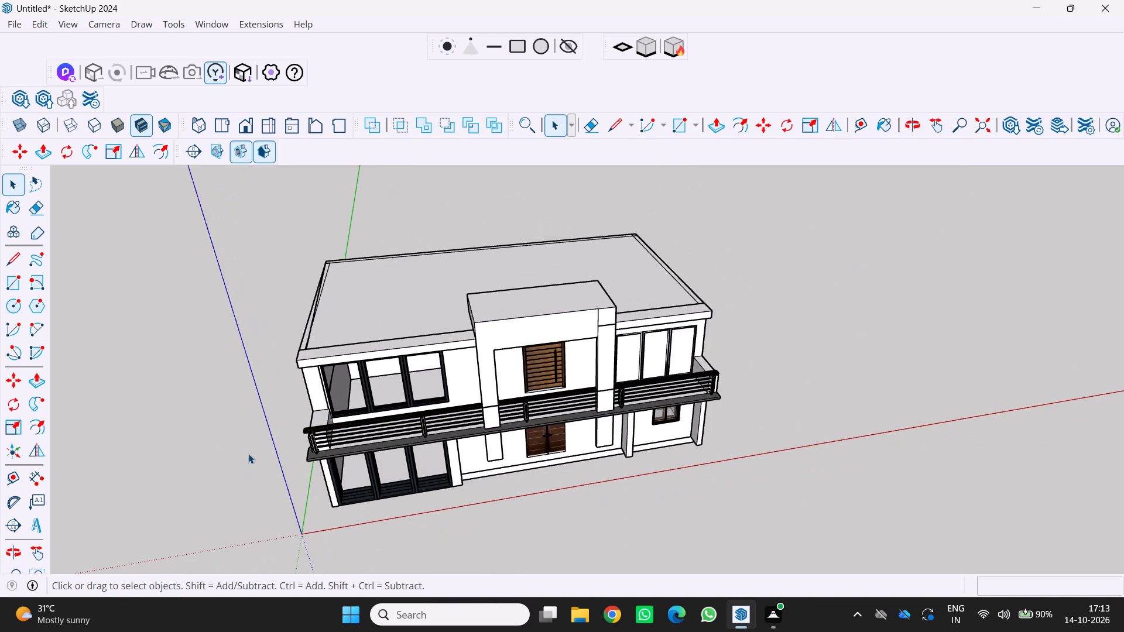
{"action": "scroll", "coordinate": [274, 448], "scroll_direction": "down", "scroll_amount": 3}
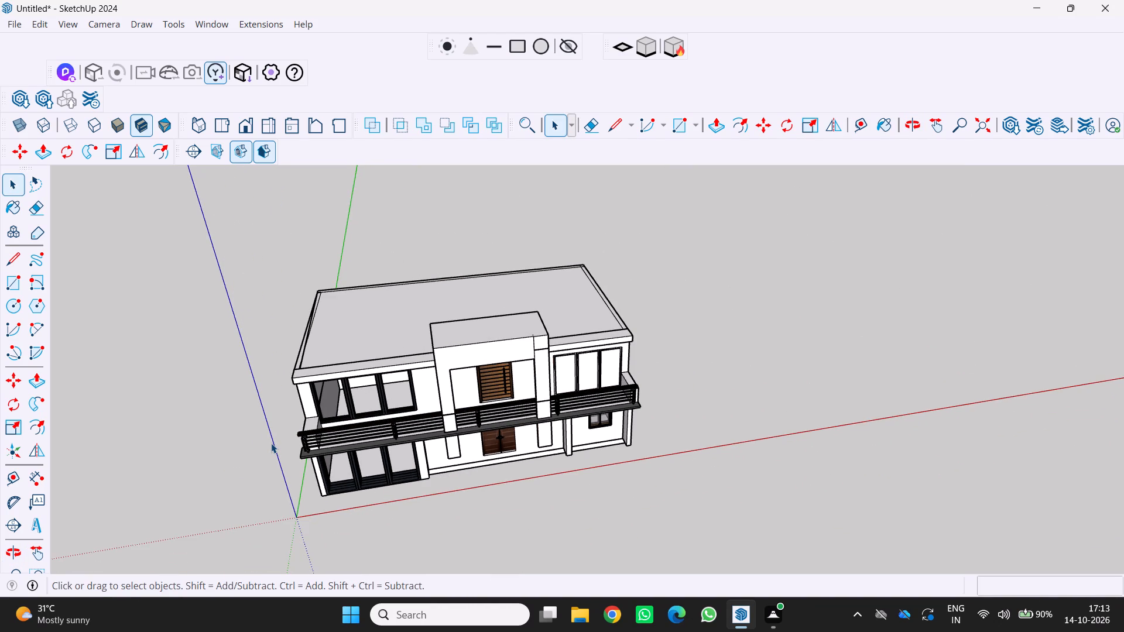
{"action": "scroll", "coordinate": [375, 357], "scroll_direction": "down", "scroll_amount": 3}
{"action": "middle_click_drag", "start_coordinate": [364, 348], "coordinate": [340, 298]}
{"action": "scroll", "coordinate": [340, 298], "scroll_direction": "down", "scroll_amount": 1}
{"action": "middle_click_drag", "start_coordinate": [421, 459], "coordinate": [376, 394]}
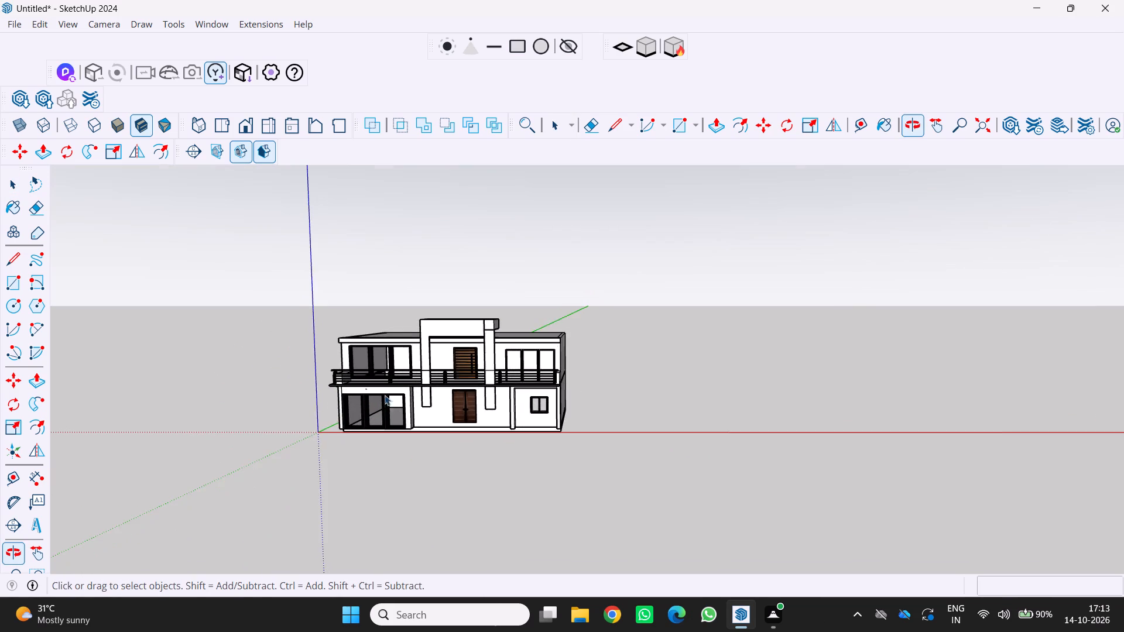
{"action": "scroll", "coordinate": [390, 399], "scroll_direction": "up", "scroll_amount": 1}
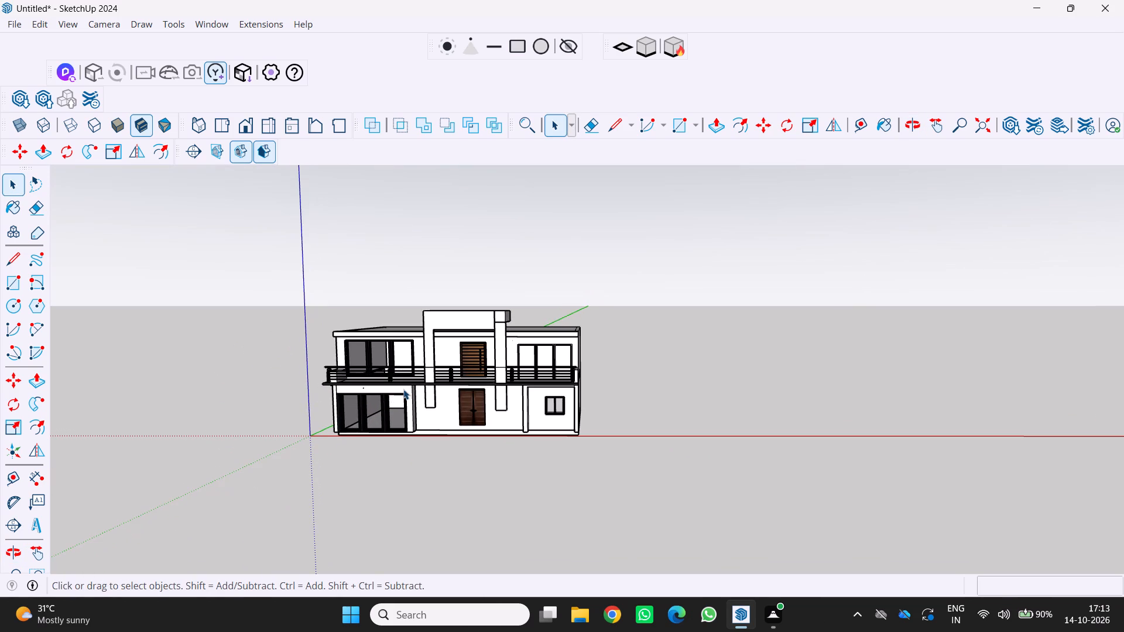
Examine the house front with its portal frame, canopy railing and openings from low, raised and eye-level views.
{"action": "scroll", "coordinate": [391, 407], "scroll_direction": "up", "scroll_amount": 1}
{"action": "scroll", "coordinate": [425, 348], "scroll_direction": "up", "scroll_amount": 1}
{"action": "middle_click_drag", "start_coordinate": [425, 348], "coordinate": [472, 276]}
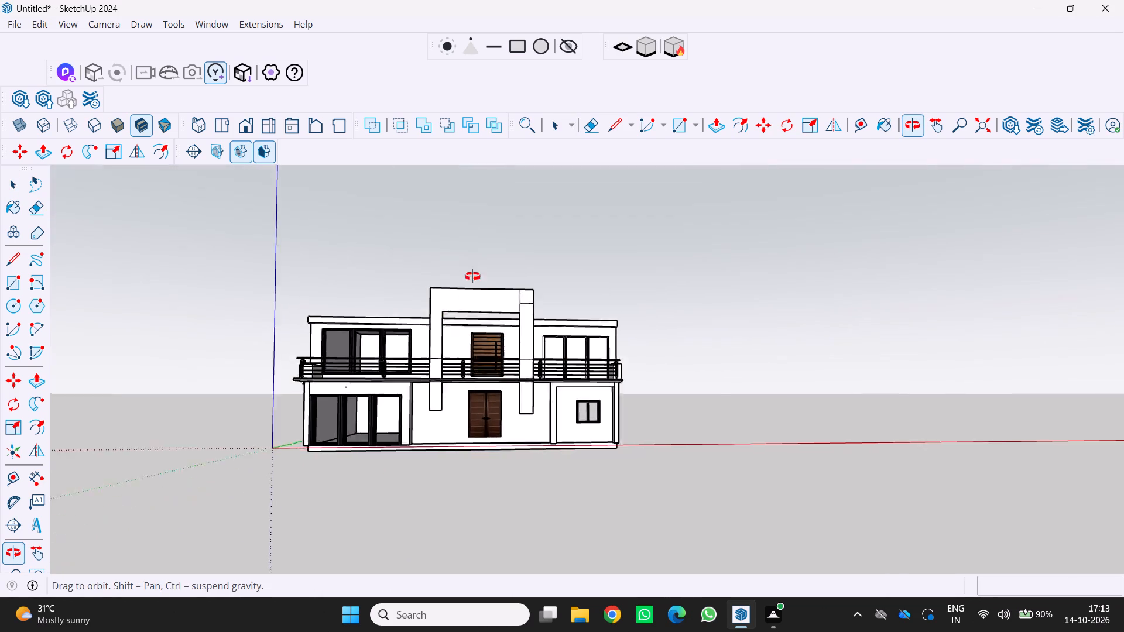
{"action": "middle_click_drag", "start_coordinate": [472, 276], "coordinate": [484, 229]}
{"action": "scroll", "coordinate": [478, 253], "scroll_direction": "up", "scroll_amount": 2}
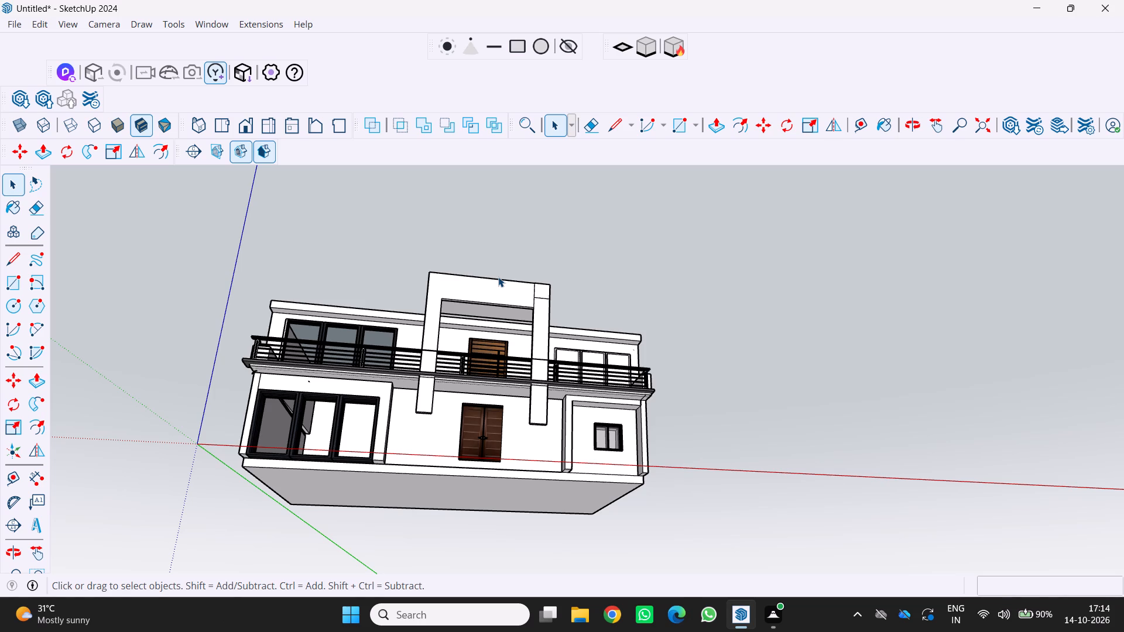
{"action": "scroll", "coordinate": [330, 341], "scroll_direction": "down", "scroll_amount": 2}
{"action": "middle_click_drag", "start_coordinate": [313, 362], "coordinate": [280, 490]}
{"action": "middle_click", "coordinate": [280, 490]}
{"action": "scroll", "coordinate": [277, 484], "scroll_direction": "down", "scroll_amount": 1}
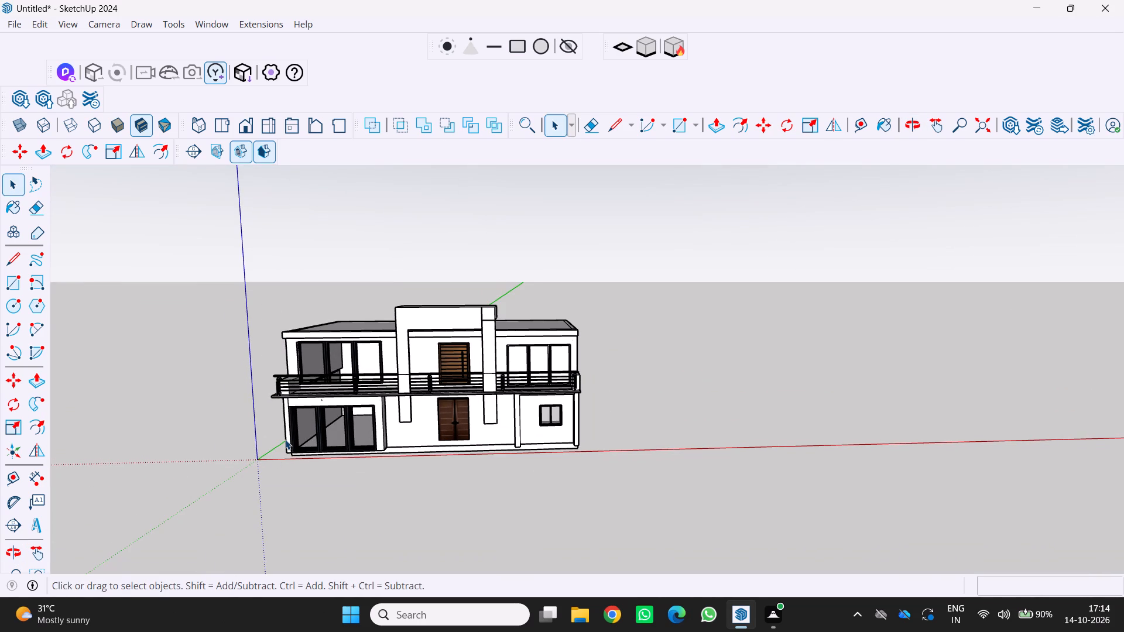
{"action": "scroll", "coordinate": [297, 447], "scroll_direction": "down", "scroll_amount": 2}
{"action": "middle_click_drag", "start_coordinate": [296, 447], "coordinate": [247, 485]}
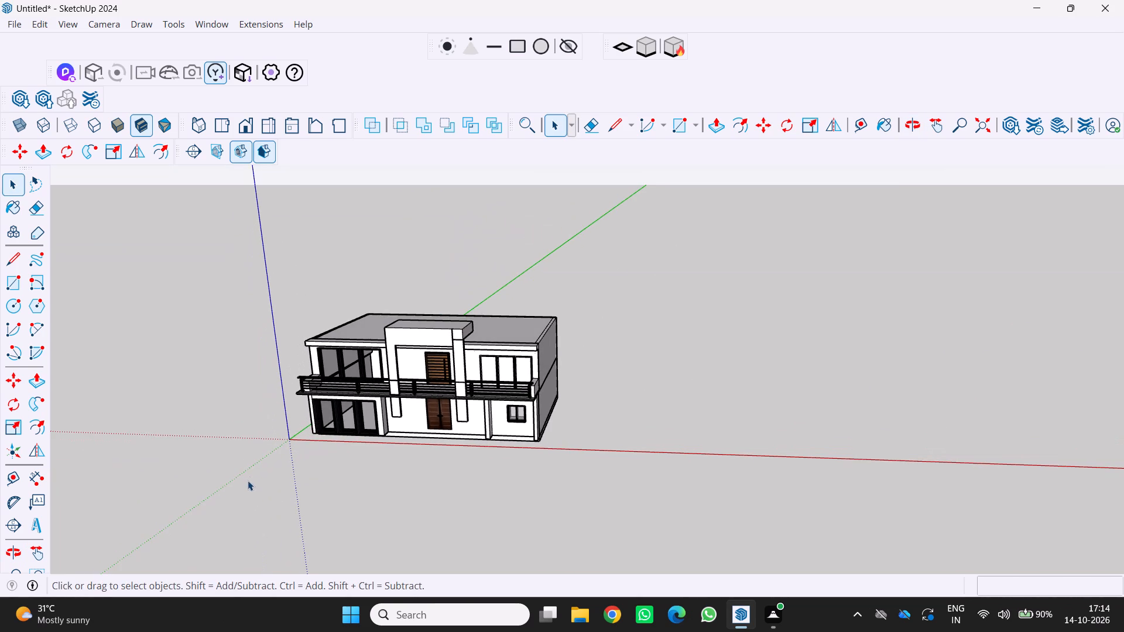
{"action": "middle_click_drag", "start_coordinate": [341, 462], "coordinate": [458, 444]}
{"action": "scroll", "coordinate": [458, 444], "scroll_direction": "down", "scroll_amount": 4}
{"action": "middle_click_drag", "start_coordinate": [387, 481], "coordinate": [361, 448]}
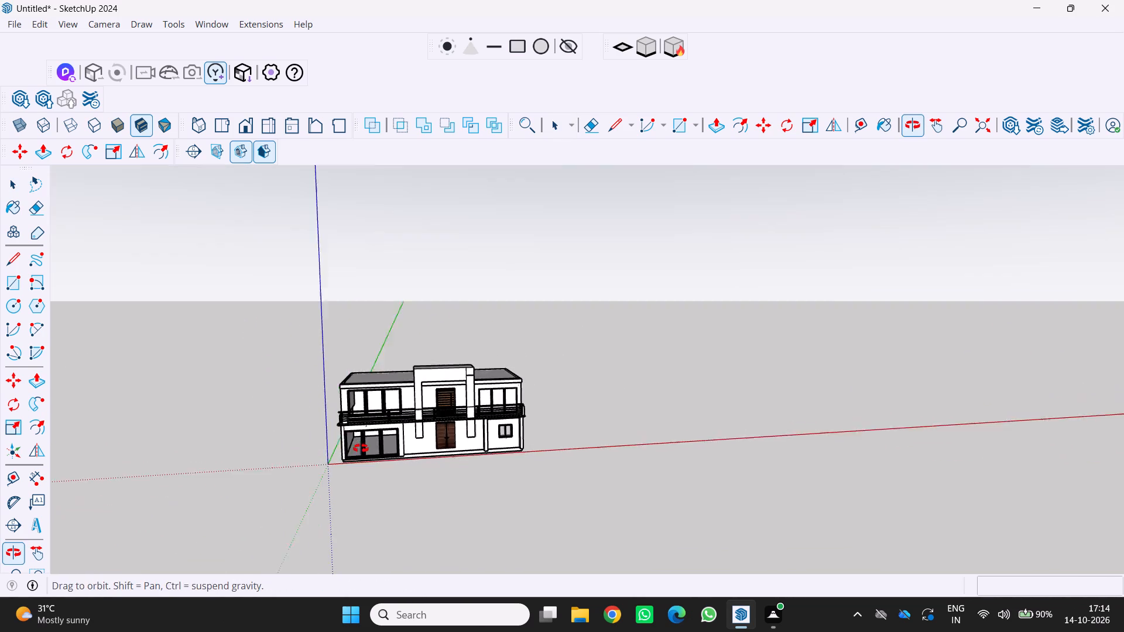
{"action": "middle_click_drag", "start_coordinate": [361, 448], "coordinate": [348, 430]}
{"action": "middle_click", "coordinate": [348, 430]}
{"action": "scroll", "coordinate": [593, 486], "scroll_direction": "up", "scroll_amount": 3}
{"action": "middle_click_drag", "start_coordinate": [564, 449], "coordinate": [577, 398]}
{"action": "scroll", "coordinate": [506, 425], "scroll_direction": "up", "scroll_amount": 2}
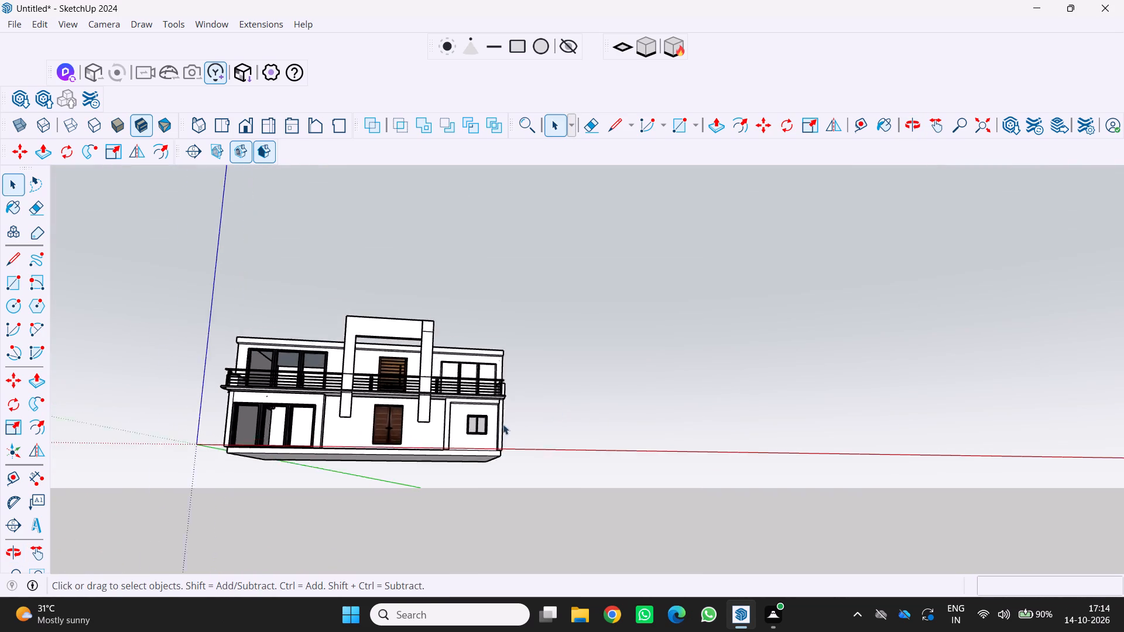
{"action": "scroll", "coordinate": [503, 424], "scroll_direction": "up", "scroll_amount": 2}
{"action": "middle_click_drag", "start_coordinate": [491, 415], "coordinate": [496, 379]}
{"action": "scroll", "coordinate": [490, 410], "scroll_direction": "up", "scroll_amount": 1}
{"action": "middle_click", "coordinate": [496, 379]}
{"action": "scroll", "coordinate": [496, 379], "scroll_direction": "down", "scroll_amount": 8}
{"action": "middle_click_drag", "start_coordinate": [499, 391], "coordinate": [466, 431]}
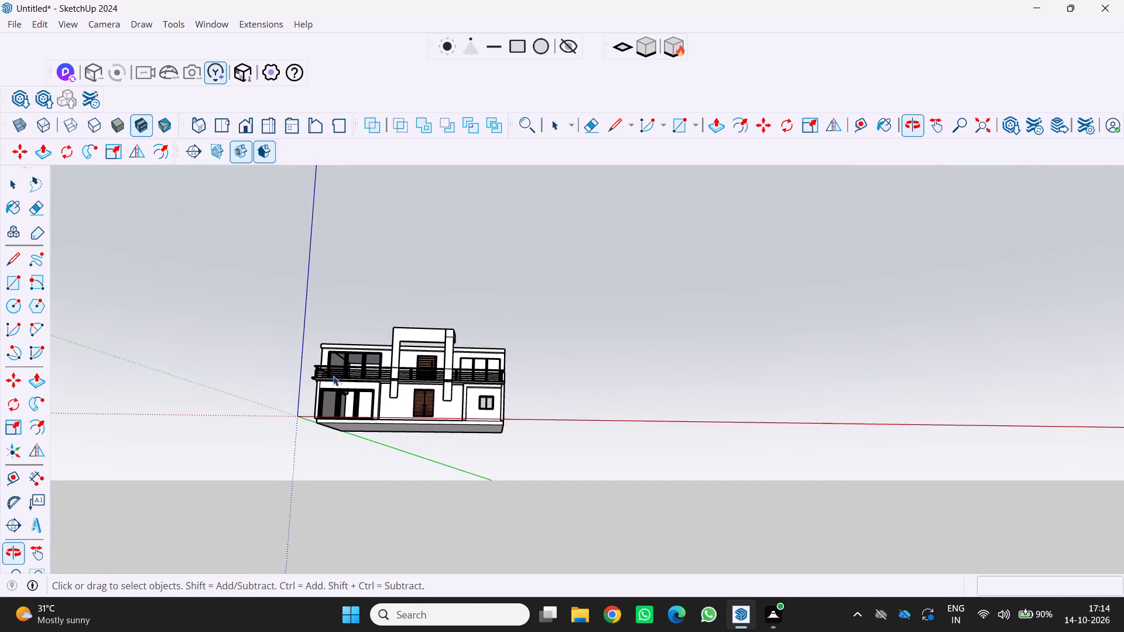
Search the 3D Warehouse models for "lights".
{"action": "left_click", "coordinate": [206, 20]}
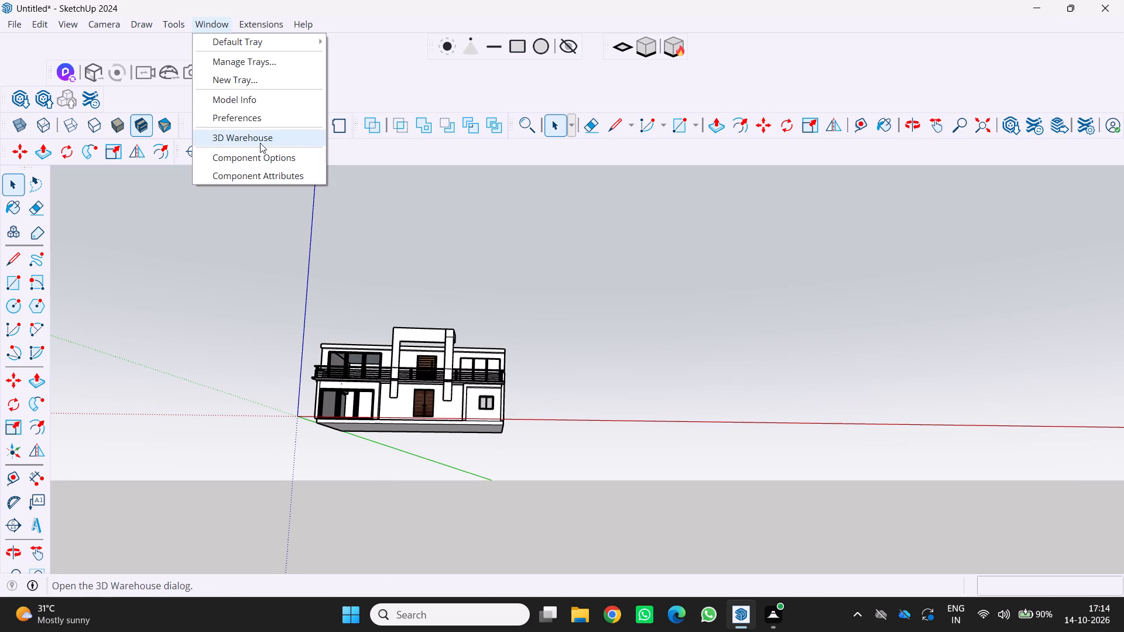
{"action": "left_click", "coordinate": [251, 142]}
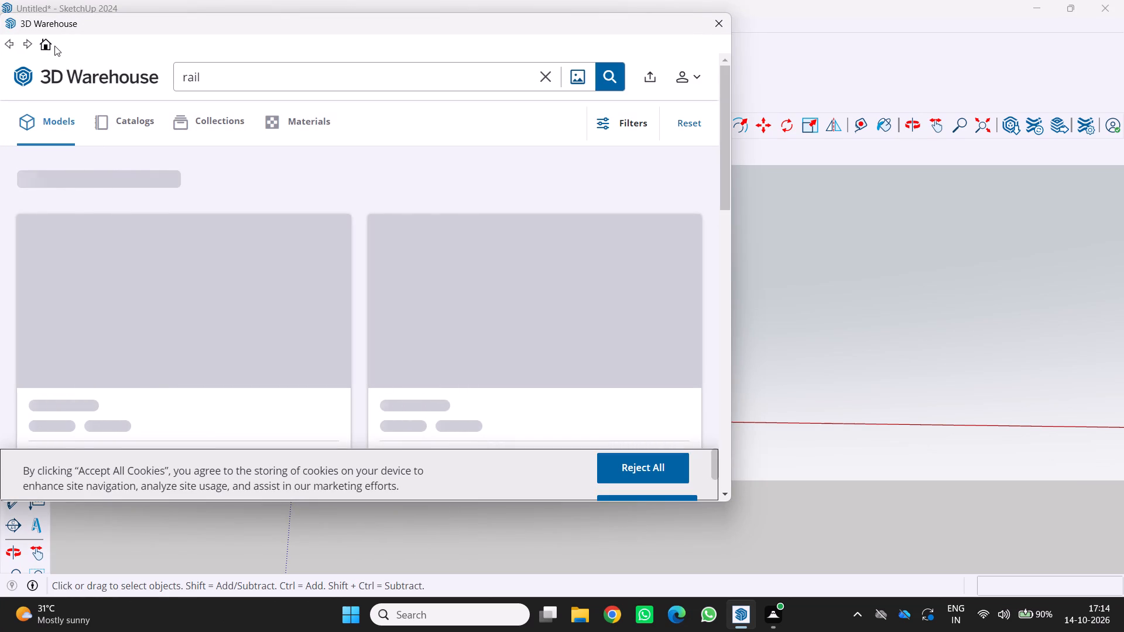
{"action": "left_click", "coordinate": [209, 83]}
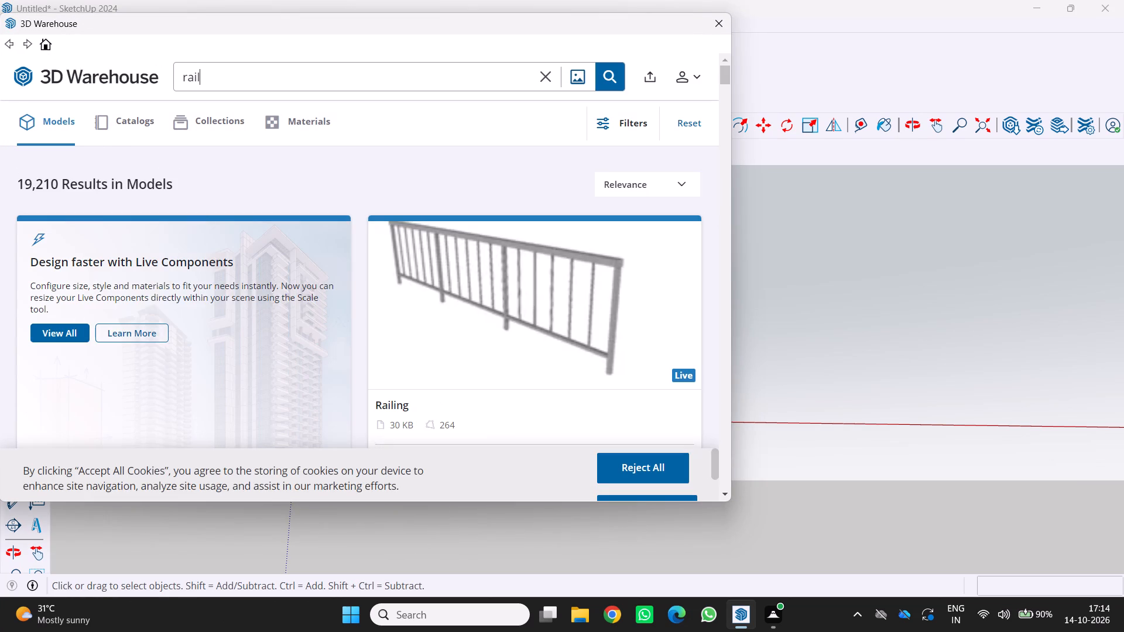
{"action": "key", "text": "BackSpace"}
{"action": "key", "text": "BackSpace"}
{"action": "key", "text": "BackSpace"}
{"action": "key", "text": "BackSpace"}
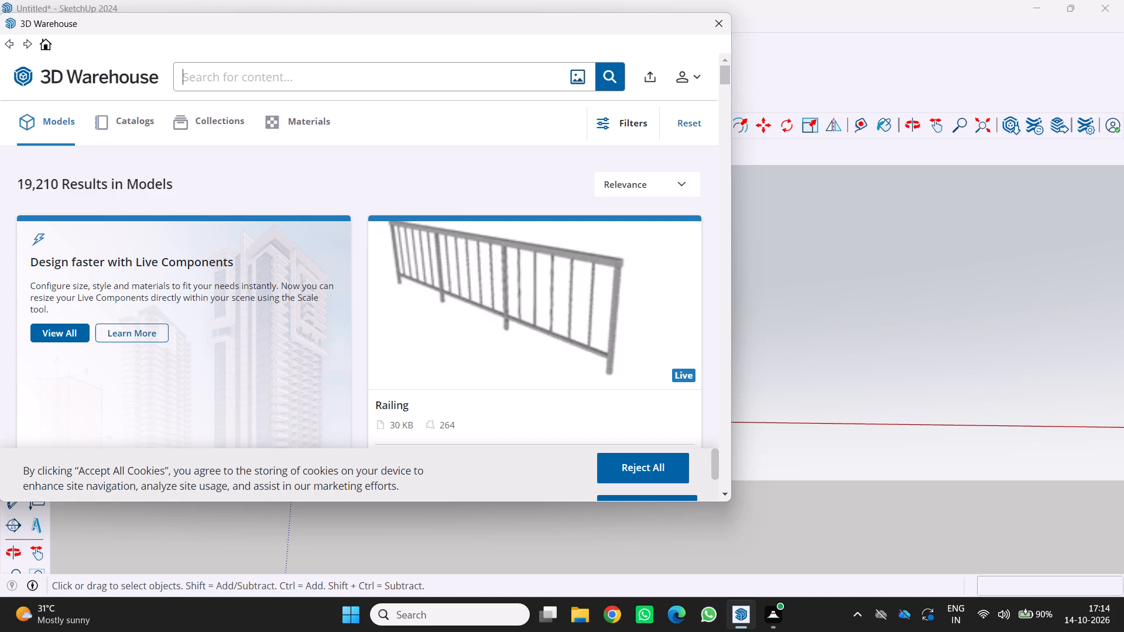
{"action": "type", "text": "lights"}
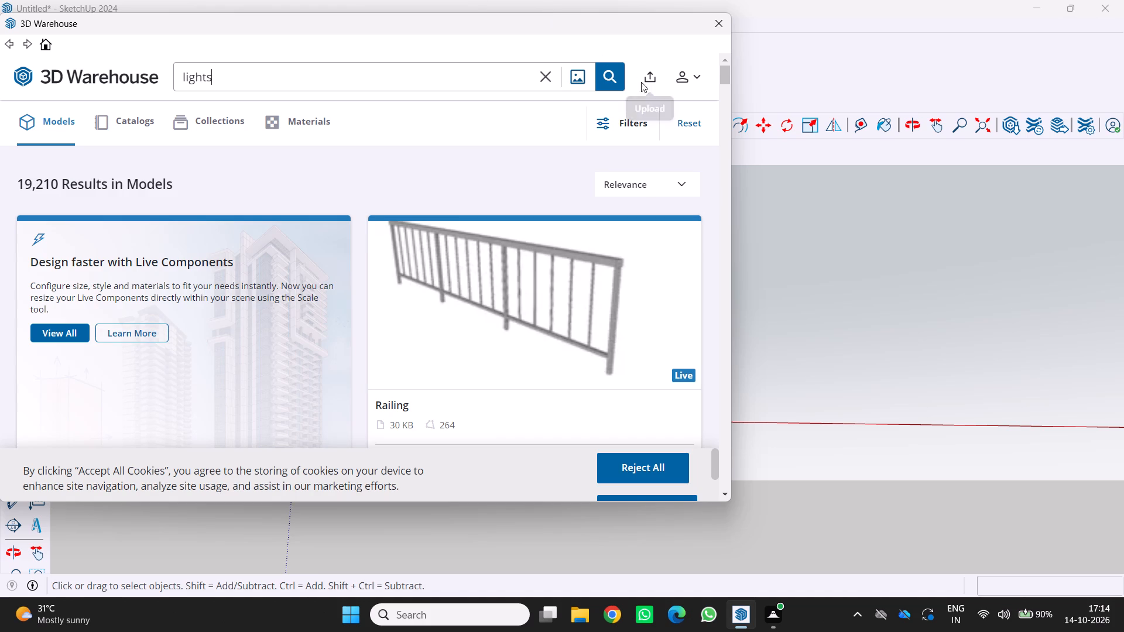
{"action": "left_click", "coordinate": [620, 77]}
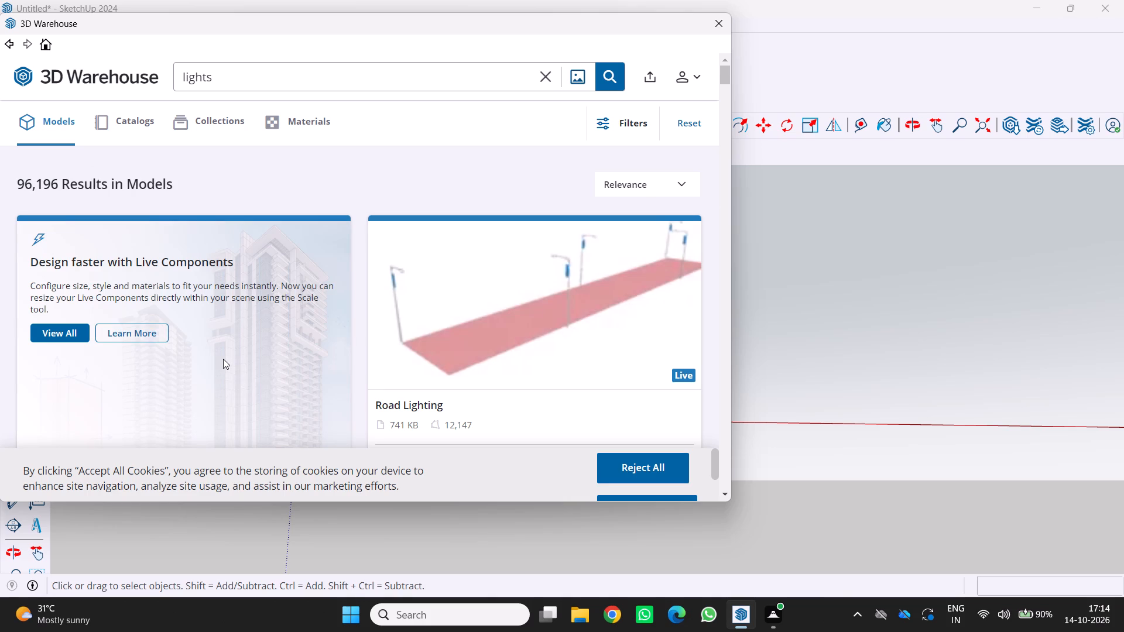
Look through the light models in the search results for a suitable hanging fixture.
{"action": "scroll", "coordinate": [224, 353], "scroll_direction": "down", "scroll_amount": 10}
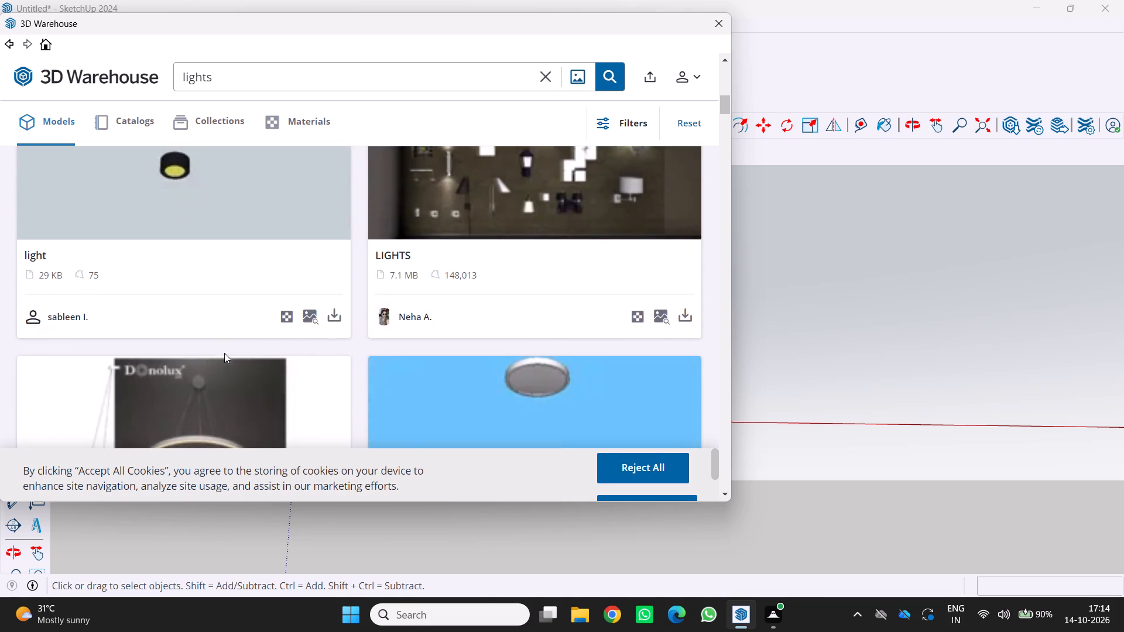
{"action": "scroll", "coordinate": [224, 353], "scroll_direction": "down", "scroll_amount": 11}
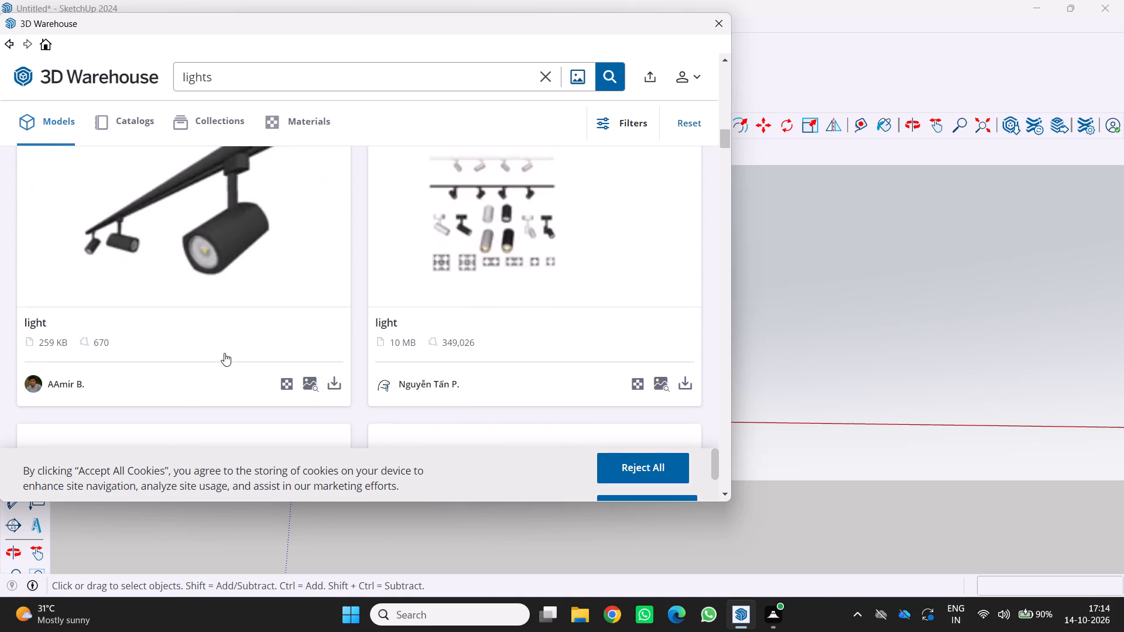
{"action": "scroll", "coordinate": [224, 353], "scroll_direction": "down", "scroll_amount": 10}
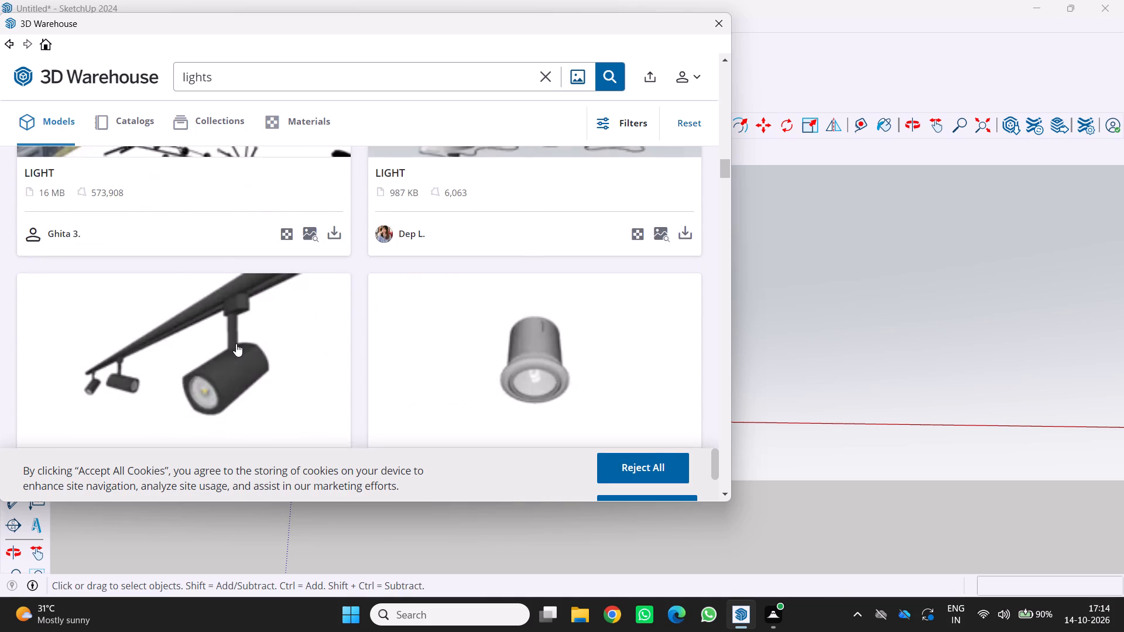
{"action": "scroll", "coordinate": [236, 344], "scroll_direction": "down", "scroll_amount": 19}
{"action": "scroll", "coordinate": [234, 340], "scroll_direction": "down", "scroll_amount": 4}
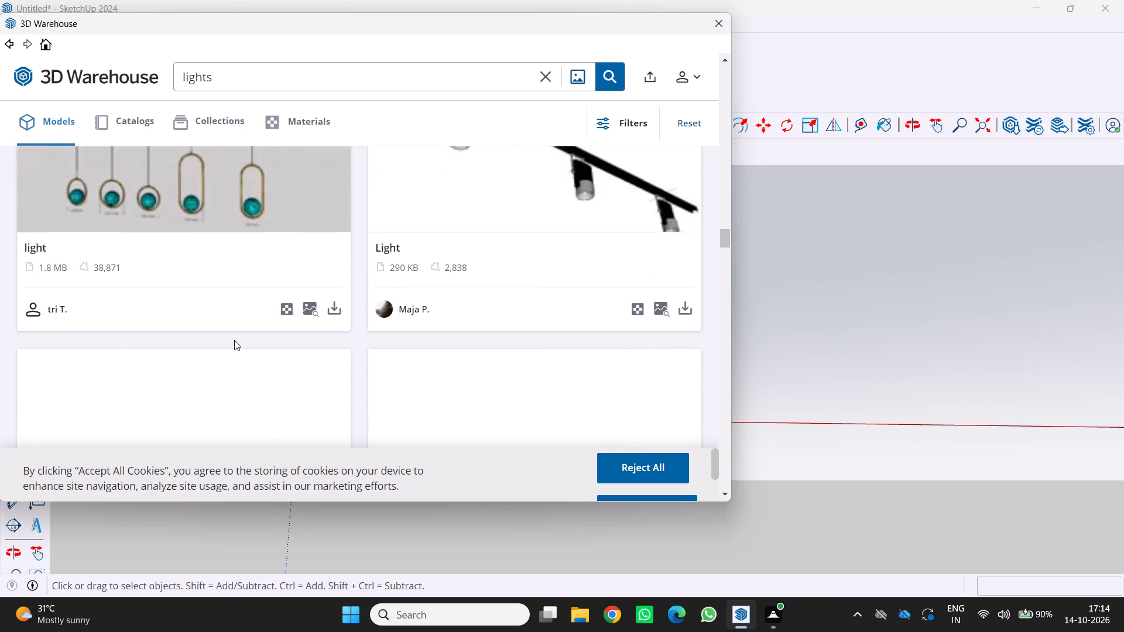
{"action": "scroll", "coordinate": [330, 346], "scroll_direction": "down", "scroll_amount": 5}
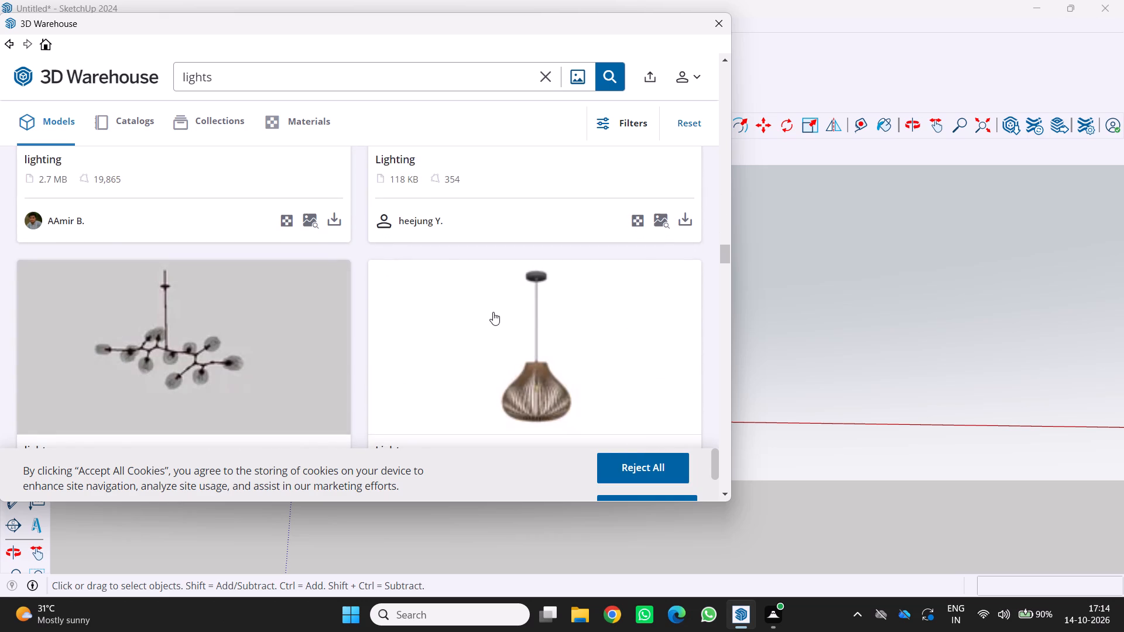
{"action": "scroll", "coordinate": [484, 310], "scroll_direction": "down", "scroll_amount": 13}
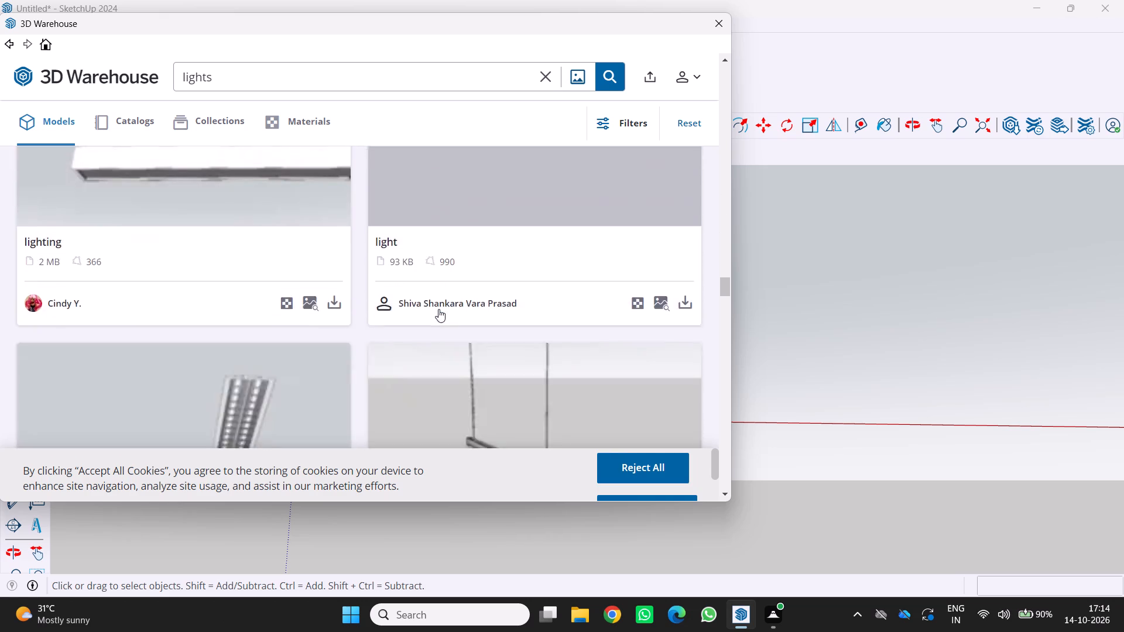
{"action": "scroll", "coordinate": [438, 309], "scroll_direction": "down", "scroll_amount": 4}
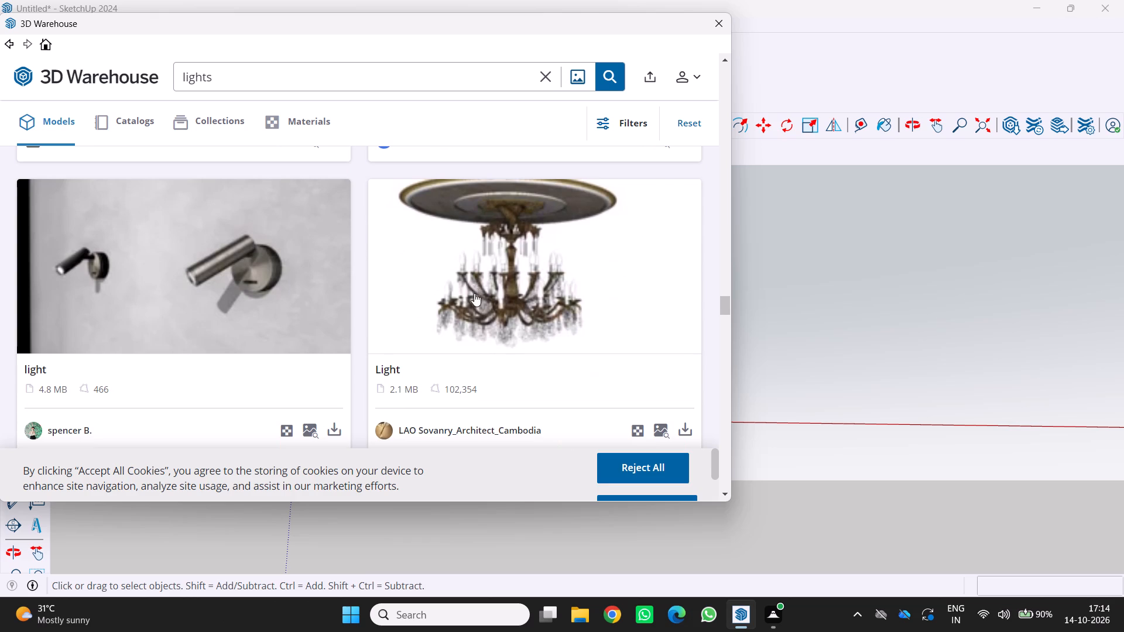
{"action": "scroll", "coordinate": [474, 293], "scroll_direction": "down", "scroll_amount": 5}
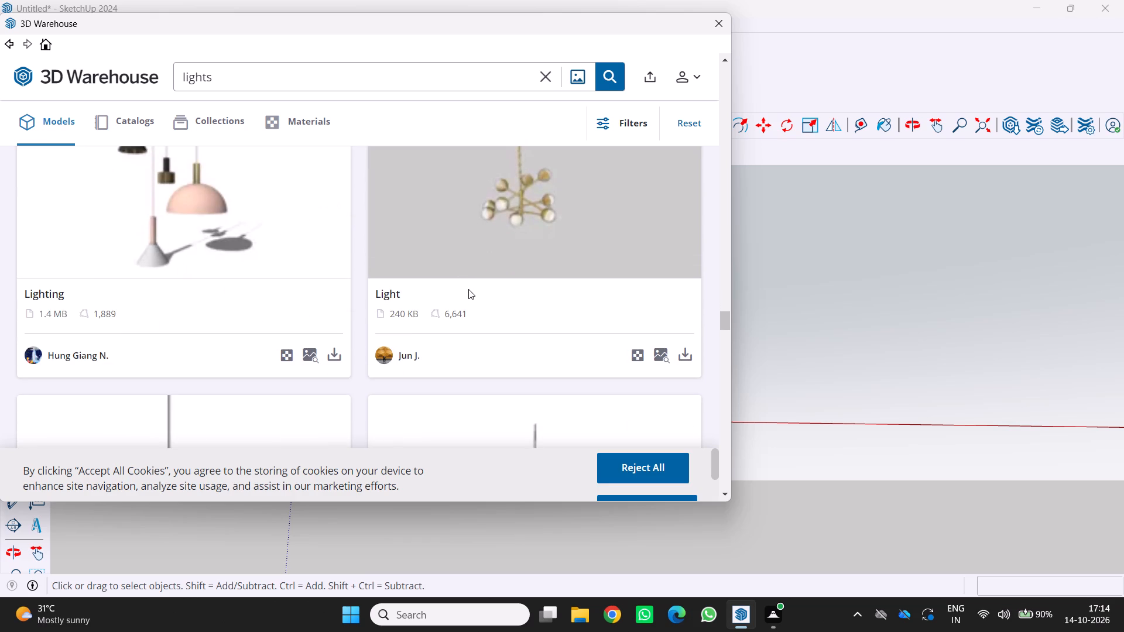
{"action": "scroll", "coordinate": [468, 289], "scroll_direction": "down", "scroll_amount": 9}
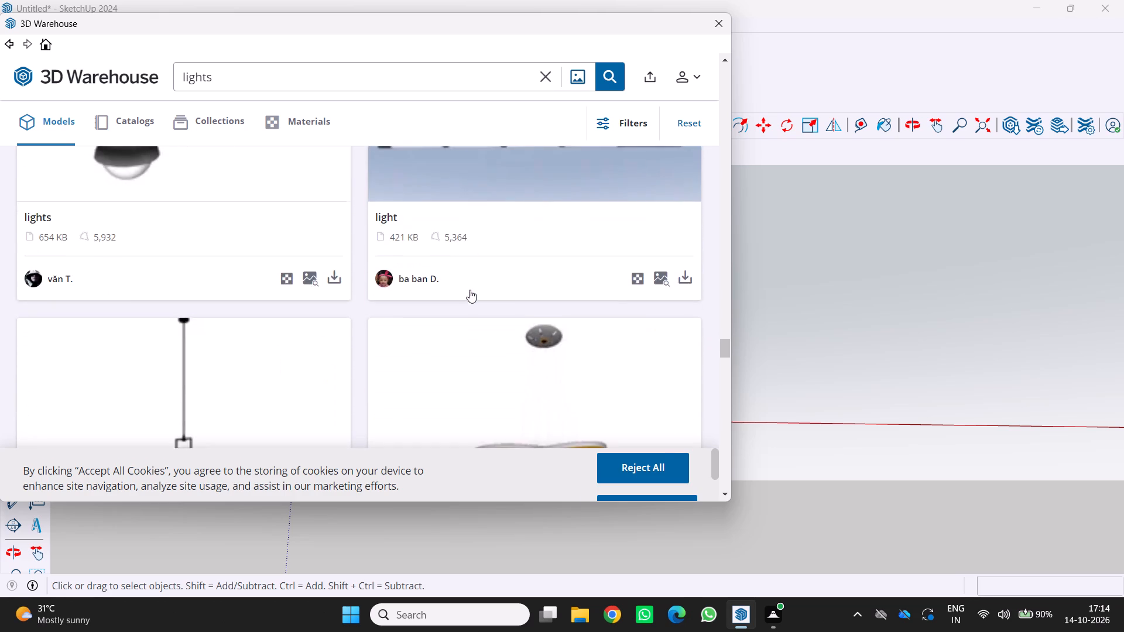
{"action": "scroll", "coordinate": [468, 290], "scroll_direction": "down", "scroll_amount": 8}
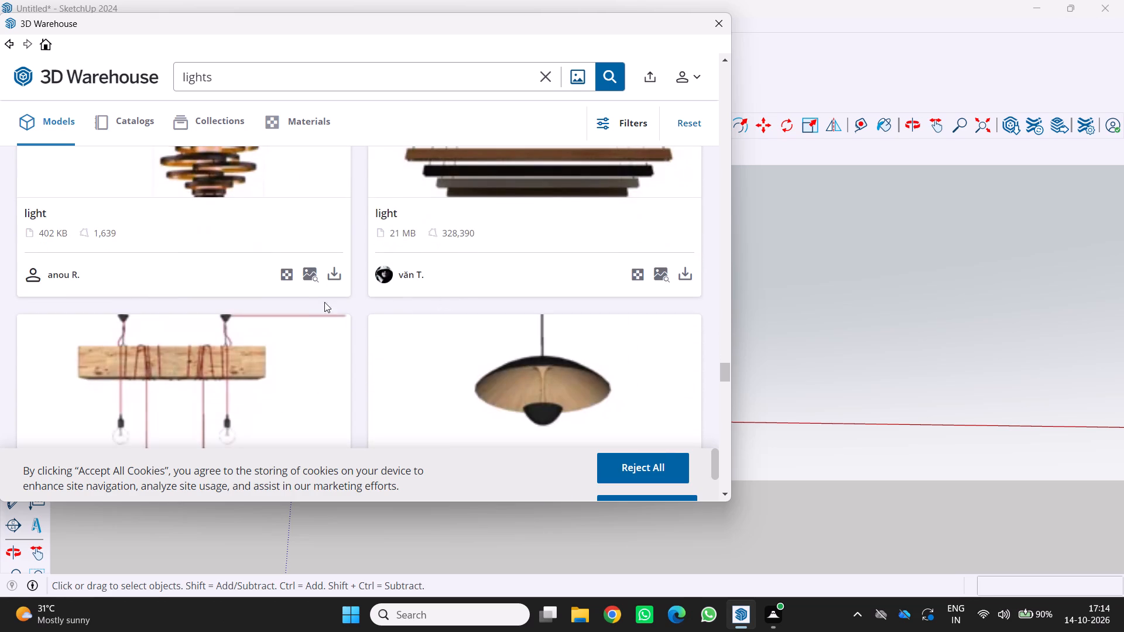
{"action": "scroll", "coordinate": [316, 302], "scroll_direction": "up", "scroll_amount": 3}
{"action": "scroll", "coordinate": [299, 302], "scroll_direction": "down", "scroll_amount": 3}
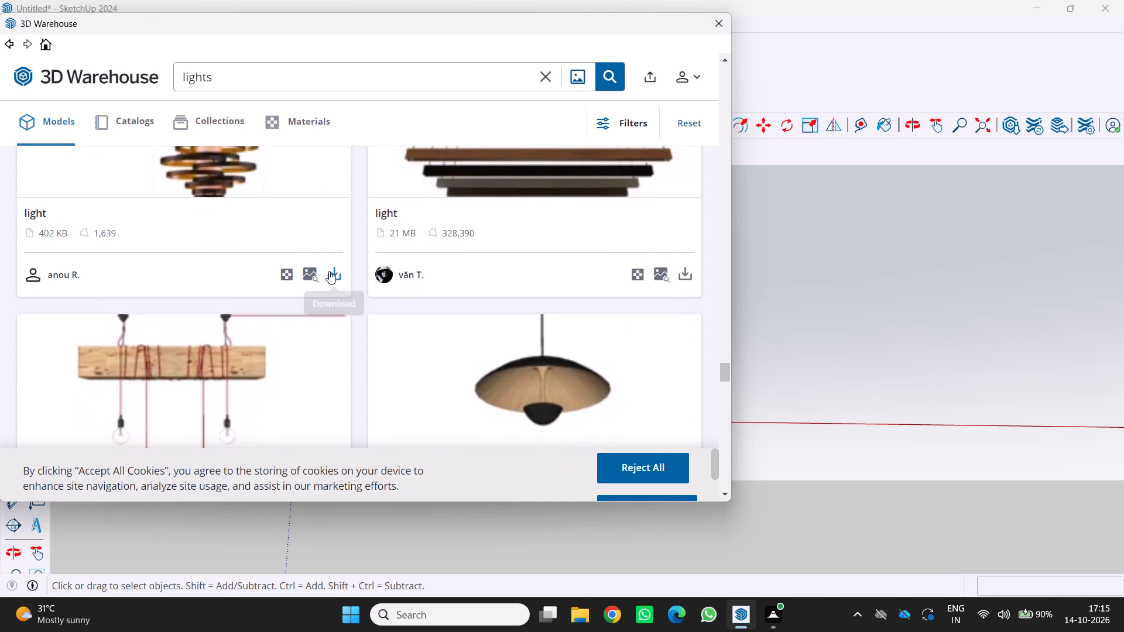
Download the 402 KB pendant light with stacked bronze rings into the model and place it in front of the house.
{"action": "left_click", "coordinate": [329, 271]}
{"action": "left_click", "coordinate": [306, 276]}
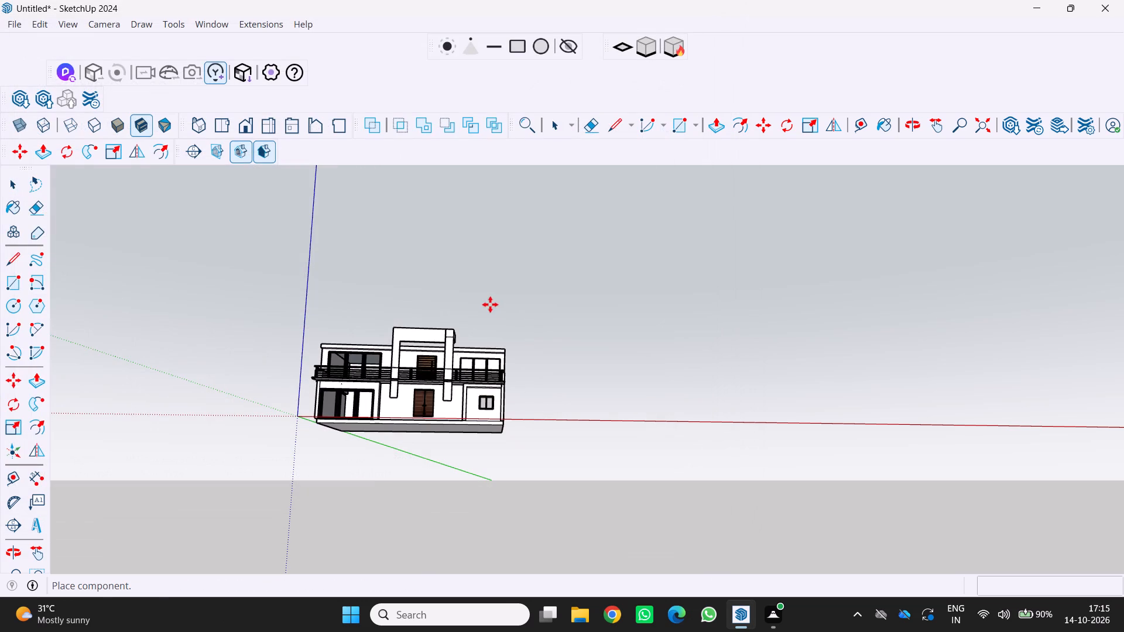
{"action": "scroll", "coordinate": [384, 376], "scroll_direction": "up", "scroll_amount": 17}
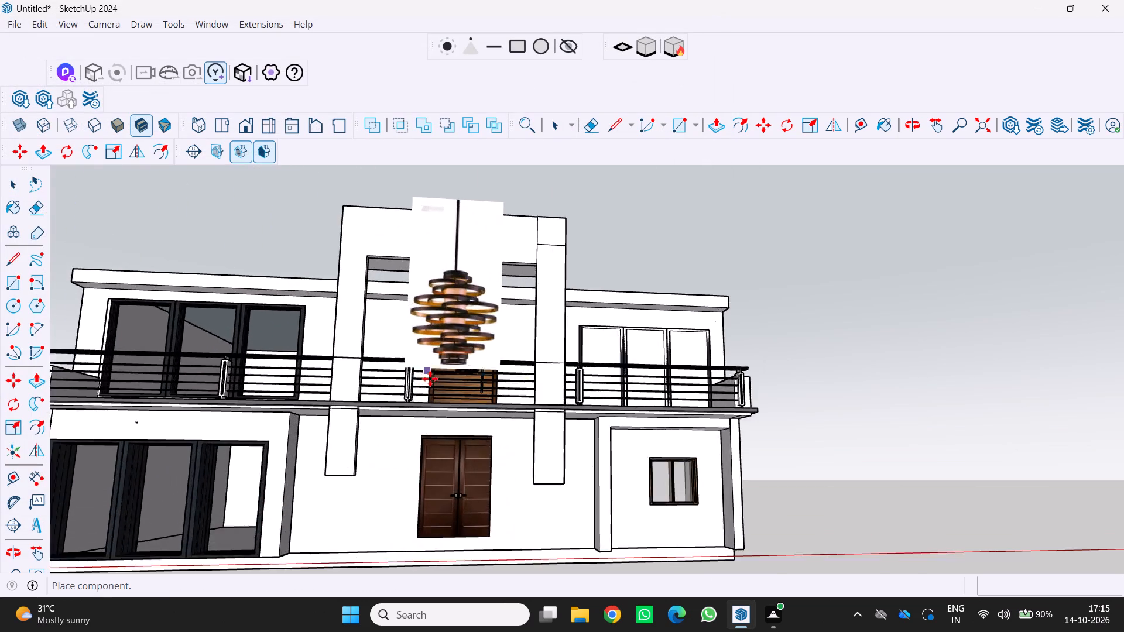
{"action": "scroll", "coordinate": [430, 379], "scroll_direction": "up", "scroll_amount": 3}
{"action": "scroll", "coordinate": [434, 366], "scroll_direction": "down", "scroll_amount": 1}
{"action": "middle_click_drag", "start_coordinate": [433, 367], "coordinate": [443, 480]}
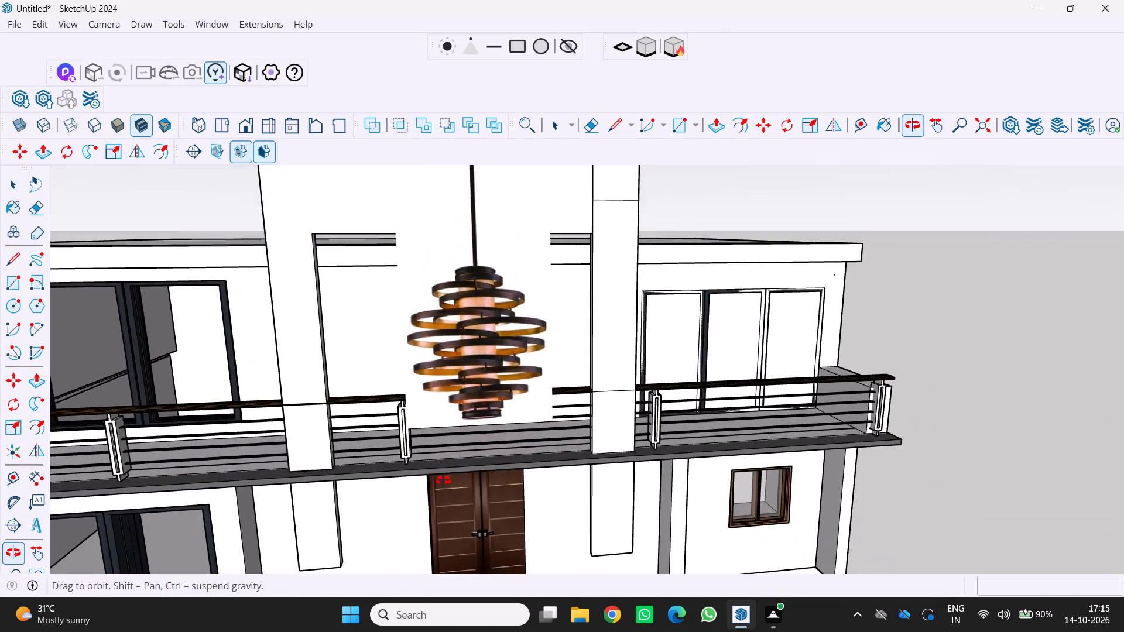
{"action": "middle_click_drag", "start_coordinate": [443, 480], "coordinate": [443, 480]}
{"action": "scroll", "coordinate": [464, 383], "scroll_direction": "up", "scroll_amount": 3}
{"action": "middle_click_drag", "start_coordinate": [447, 355], "coordinate": [499, 363]}
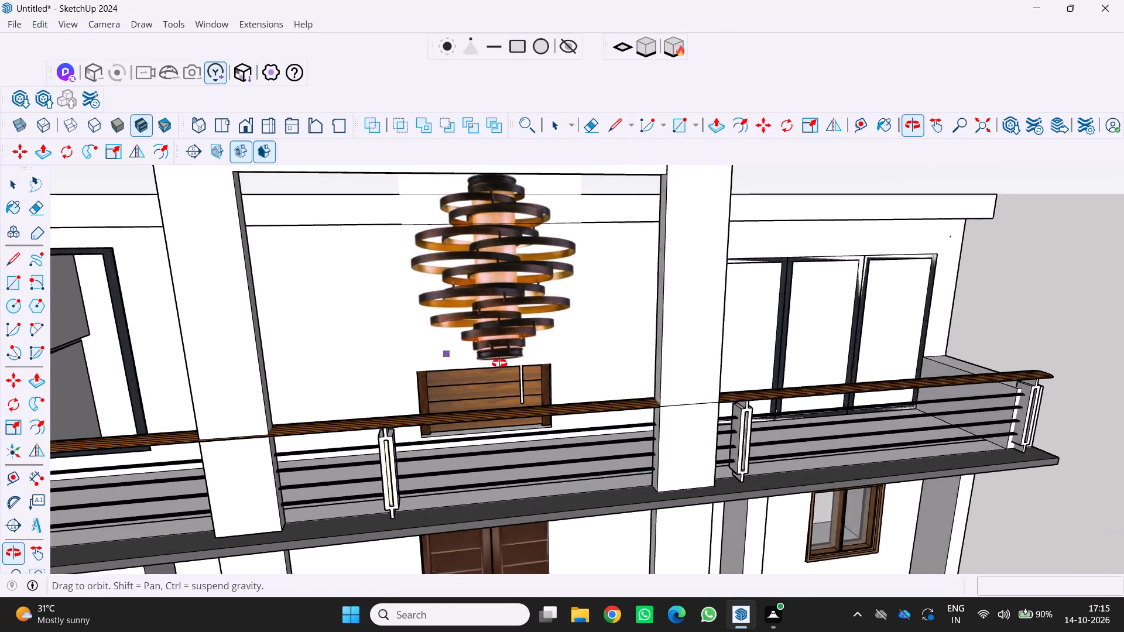
{"action": "middle_click_drag", "start_coordinate": [499, 363], "coordinate": [664, 405]}
{"action": "middle_click_drag", "start_coordinate": [563, 399], "coordinate": [373, 304]}
{"action": "scroll", "coordinate": [373, 304], "scroll_direction": "down", "scroll_amount": 16}
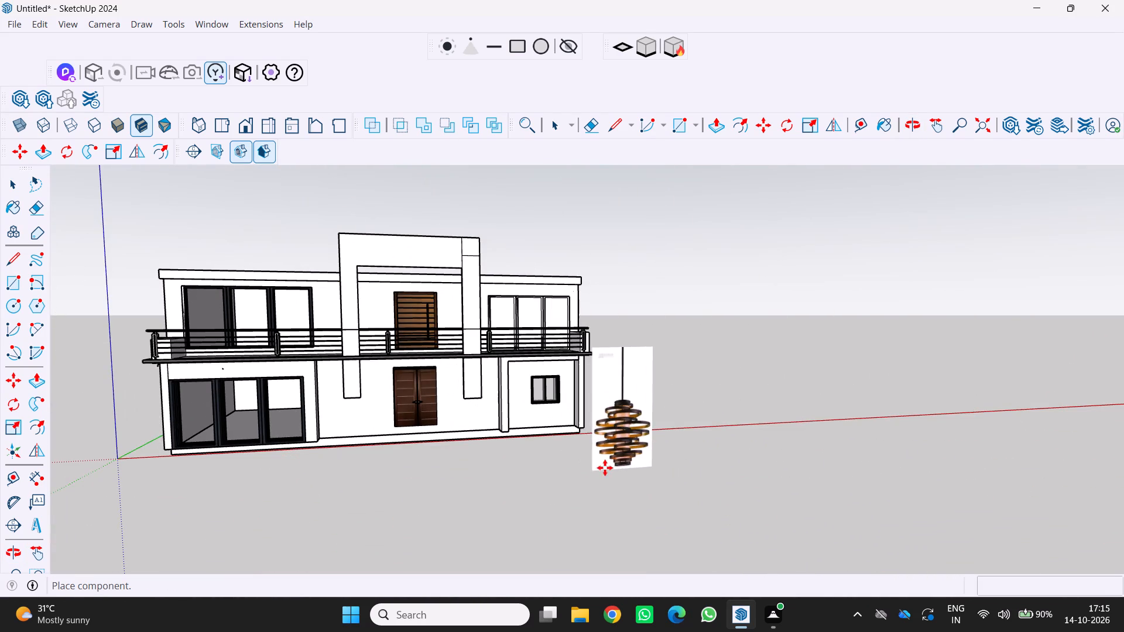
{"action": "left_click", "coordinate": [606, 468]}
{"action": "key", "text": "space"}
{"action": "key", "text": "space"}
{"action": "left_click", "coordinate": [689, 477]}
{"action": "key", "text": "space"}
{"action": "key", "text": "space"}
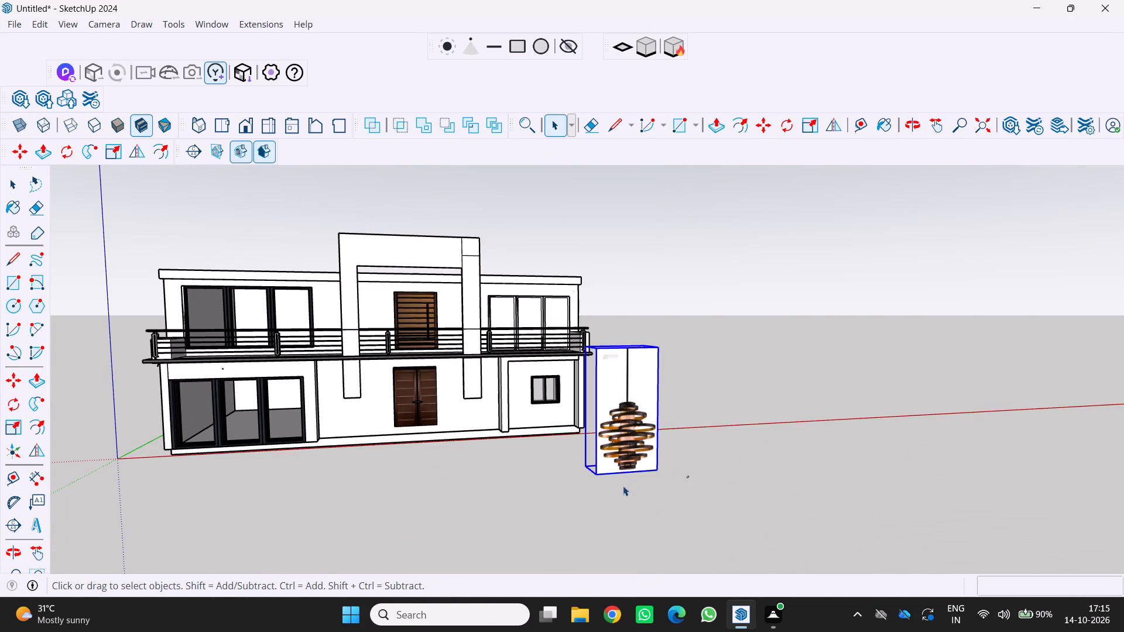
{"action": "left_click", "coordinate": [595, 494]}
Open the pendant light component for editing and delete the flat reference picture standing in front of the lamp.
{"action": "middle_click_drag", "start_coordinate": [606, 482], "coordinate": [409, 533]}
{"action": "scroll", "coordinate": [468, 435], "scroll_direction": "up", "scroll_amount": 2}
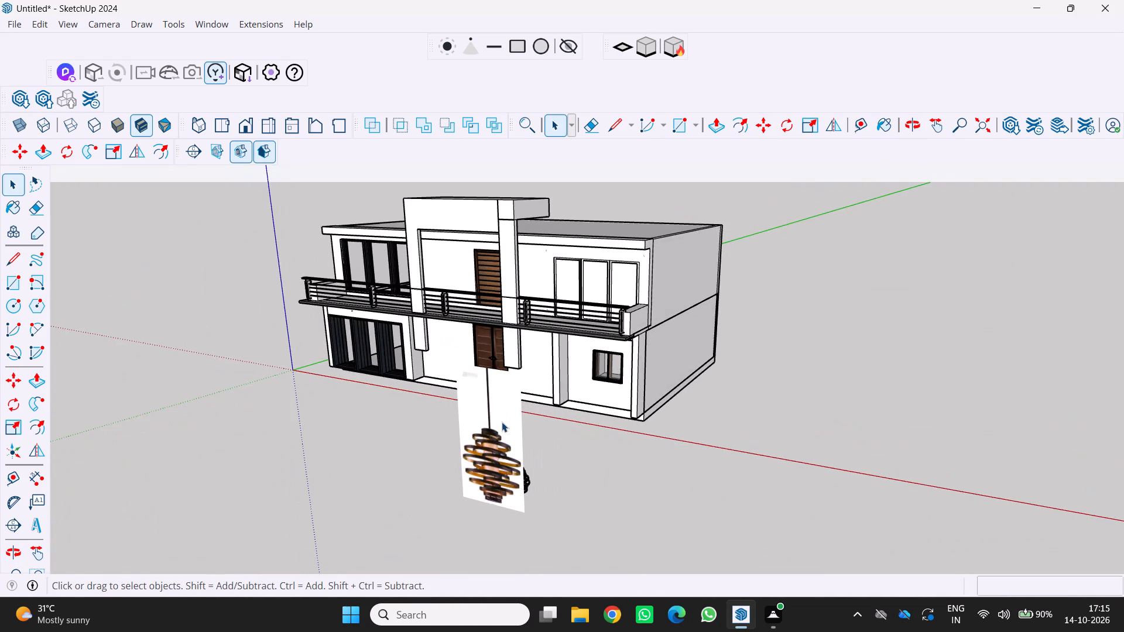
{"action": "middle_click_drag", "start_coordinate": [485, 422], "coordinate": [522, 506]}
{"action": "middle_click_drag", "start_coordinate": [522, 505], "coordinate": [518, 501]}
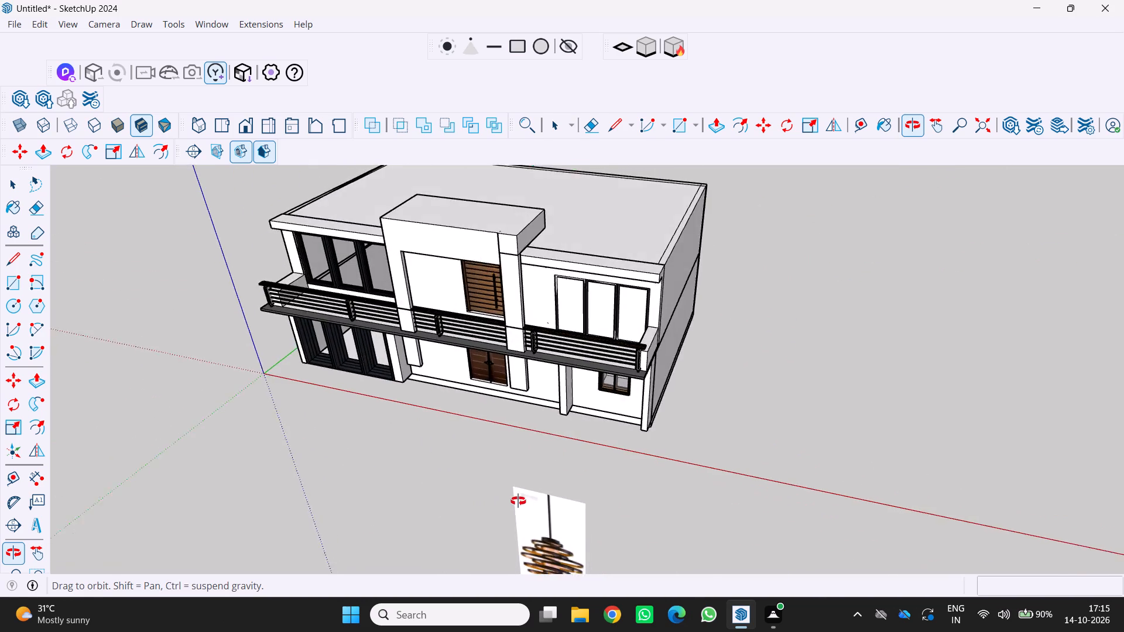
{"action": "middle_click_drag", "start_coordinate": [518, 501], "coordinate": [515, 498]}
{"action": "scroll", "coordinate": [518, 499], "scroll_direction": "down", "scroll_amount": 4}
{"action": "middle_click", "coordinate": [515, 496]}
{"action": "left_click", "coordinate": [546, 492]}
{"action": "left_click", "coordinate": [546, 492]}
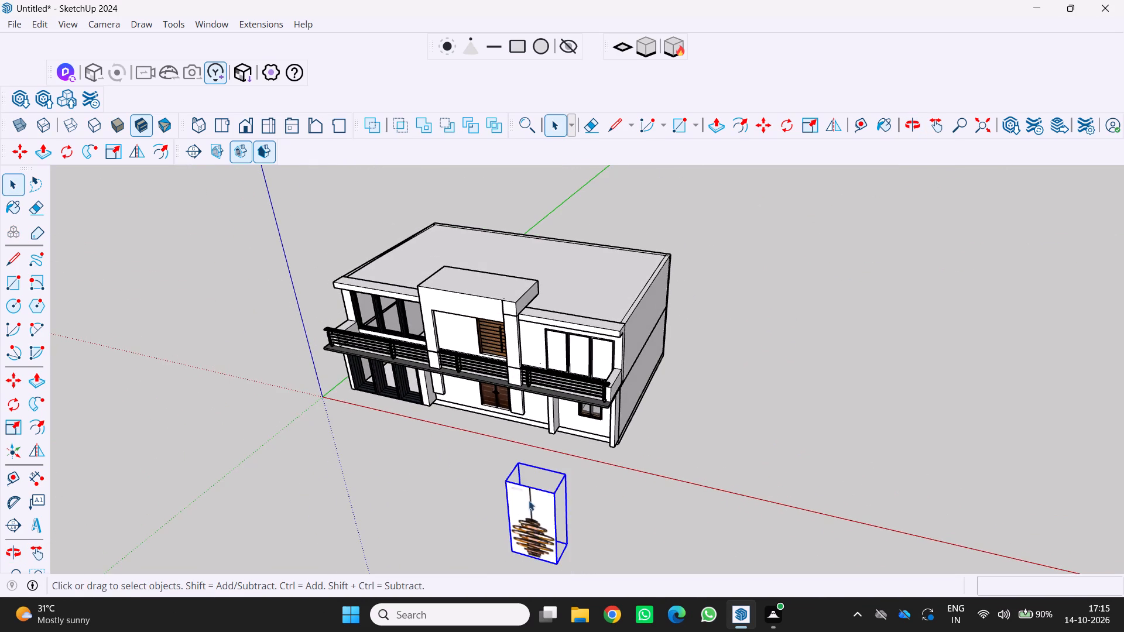
{"action": "triple_click", "coordinate": [533, 506]}
{"action": "key", "text": "Delete"}
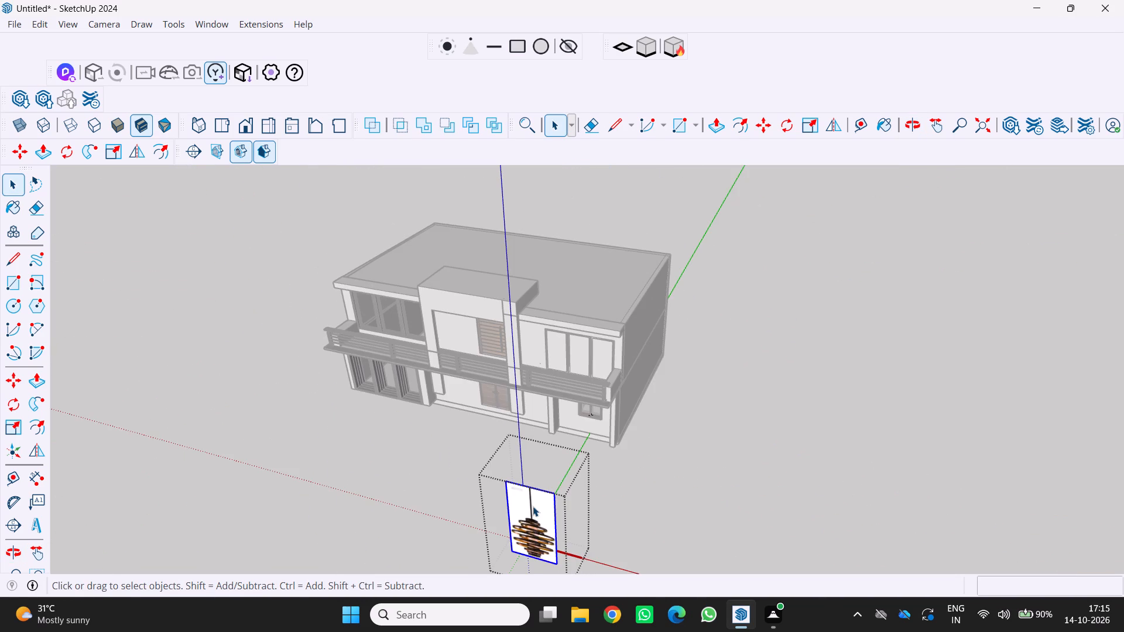
{"action": "scroll", "coordinate": [520, 555], "scroll_direction": "up", "scroll_amount": 3}
{"action": "key", "text": "space"}
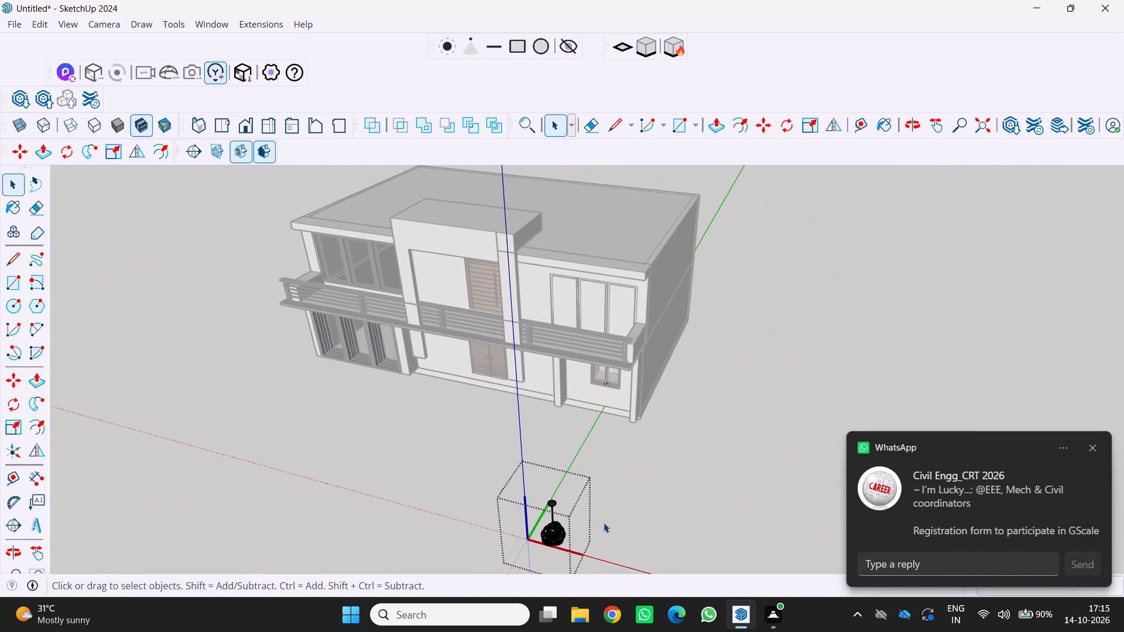
Finish editing the pendant light component and return to the whole house model.
{"action": "left_click", "coordinate": [605, 524]}
{"action": "scroll", "coordinate": [531, 552], "scroll_direction": "up", "scroll_amount": 5}
{"action": "middle_click_drag", "start_coordinate": [542, 539], "coordinate": [662, 455]}
{"action": "middle_click", "coordinate": [662, 455]}
{"action": "scroll", "coordinate": [645, 437], "scroll_direction": "down", "scroll_amount": 5}
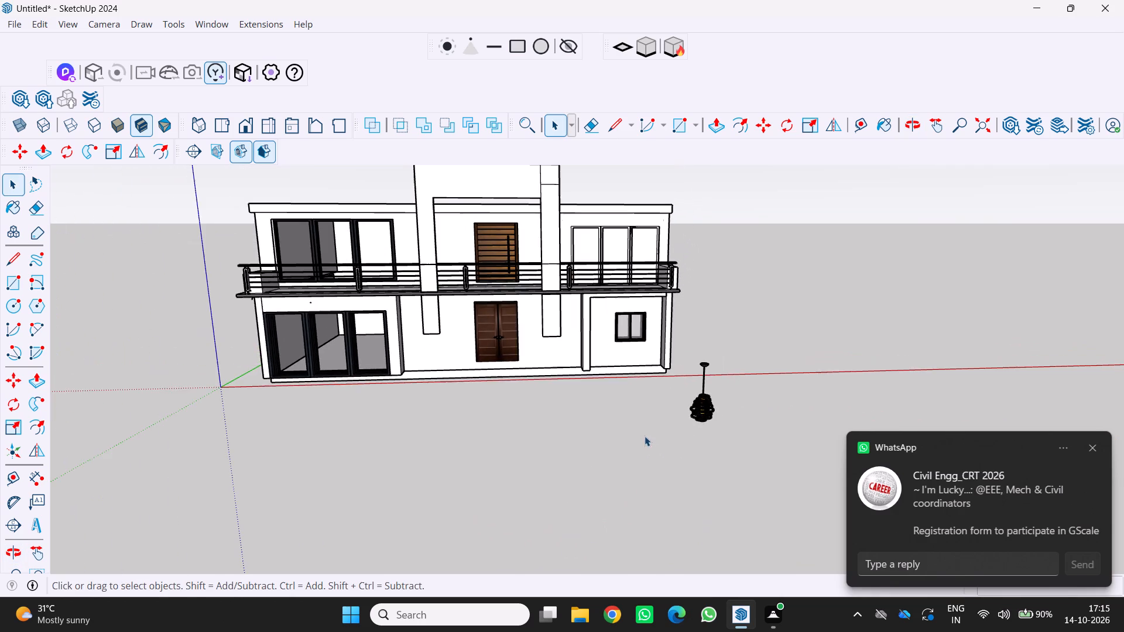
{"action": "middle_click_drag", "start_coordinate": [613, 389], "coordinate": [596, 357]}
{"action": "scroll", "coordinate": [677, 367], "scroll_direction": "up", "scroll_amount": 3}
{"action": "left_click_drag", "start_coordinate": [679, 389], "coordinate": [682, 401]}
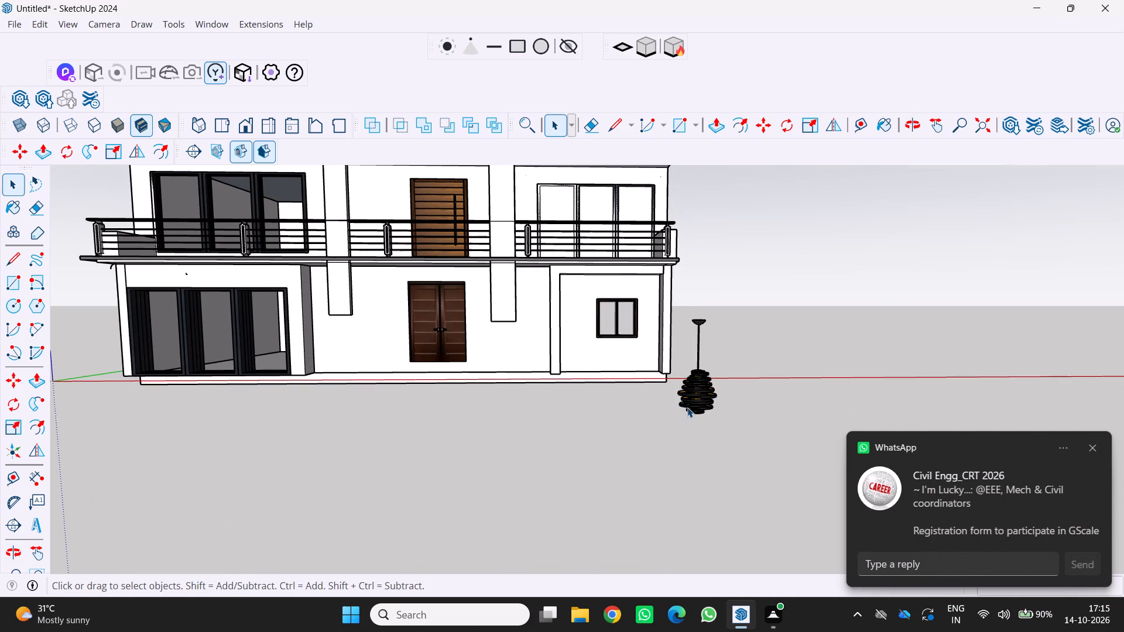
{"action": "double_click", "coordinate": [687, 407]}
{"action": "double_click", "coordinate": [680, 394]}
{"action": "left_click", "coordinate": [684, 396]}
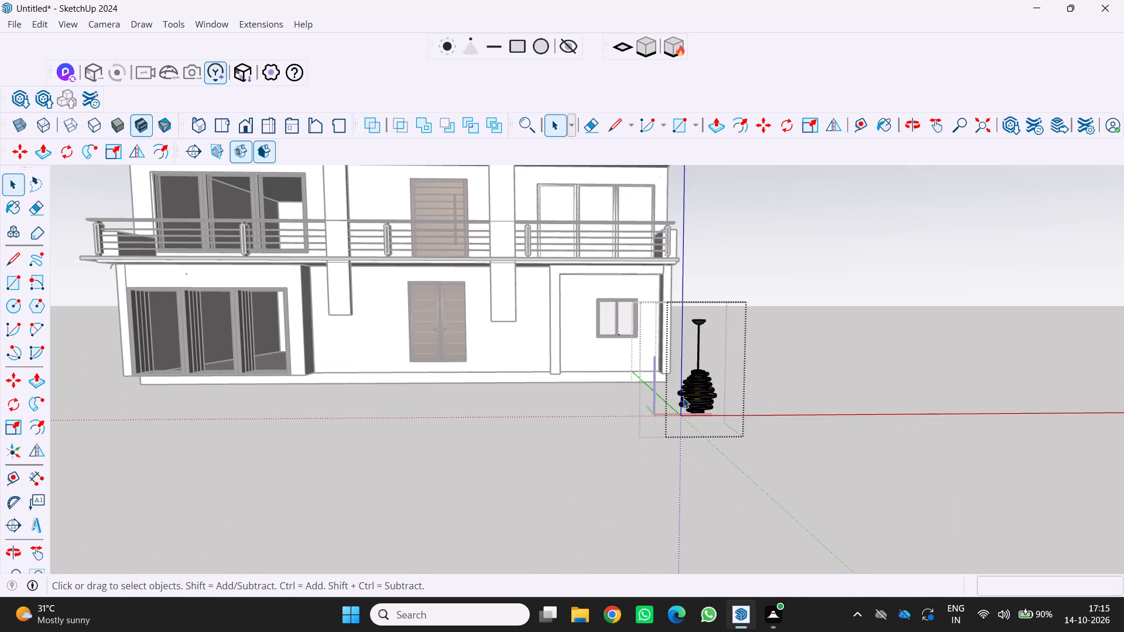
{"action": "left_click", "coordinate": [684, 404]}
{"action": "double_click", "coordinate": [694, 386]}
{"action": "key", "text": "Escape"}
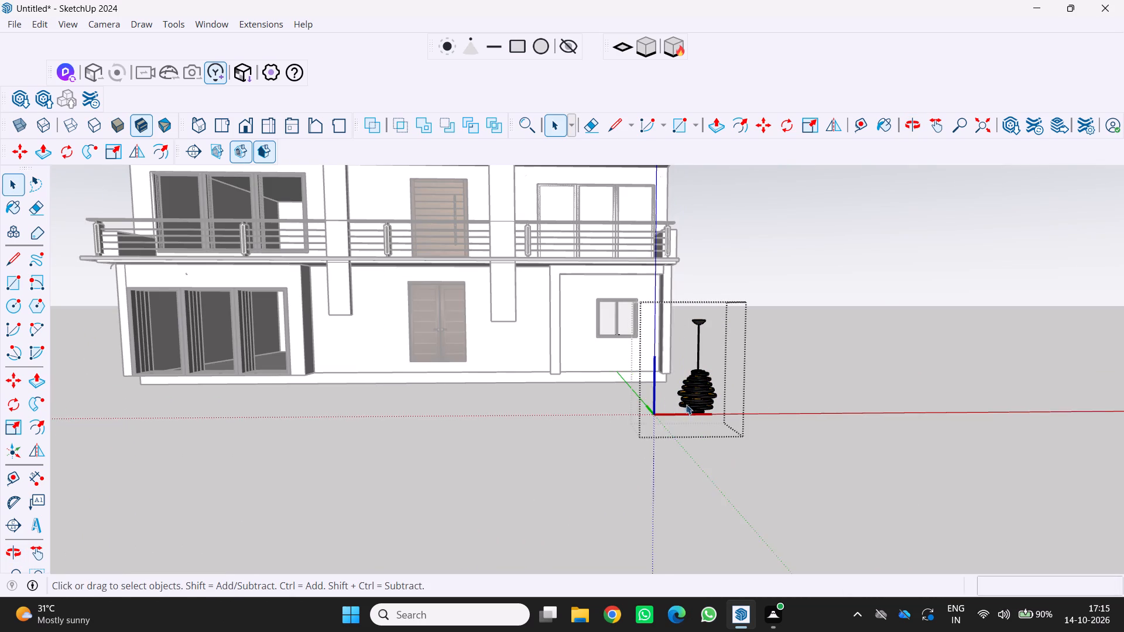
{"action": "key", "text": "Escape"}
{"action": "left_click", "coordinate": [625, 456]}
Move the pendant light by its top corner about 35' 8" into the portal frame opening in front of the upper door.
{"action": "left_click", "coordinate": [694, 392]}
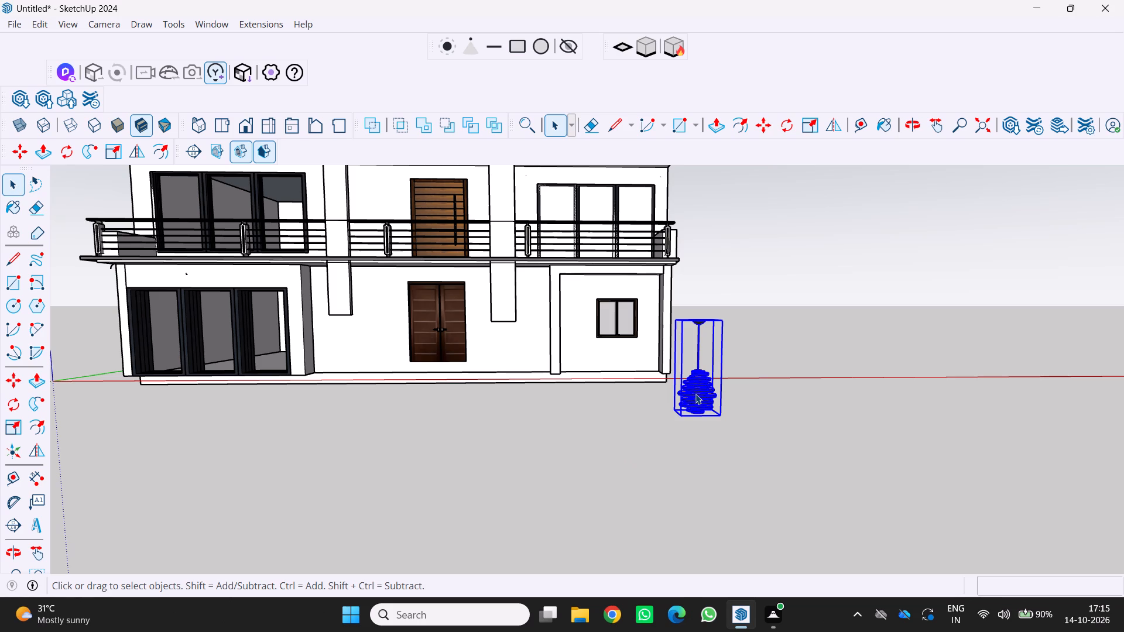
{"action": "key", "text": "m"}
{"action": "scroll", "coordinate": [690, 330], "scroll_direction": "up", "scroll_amount": 3}
{"action": "scroll", "coordinate": [753, 316], "scroll_direction": "up", "scroll_amount": 1}
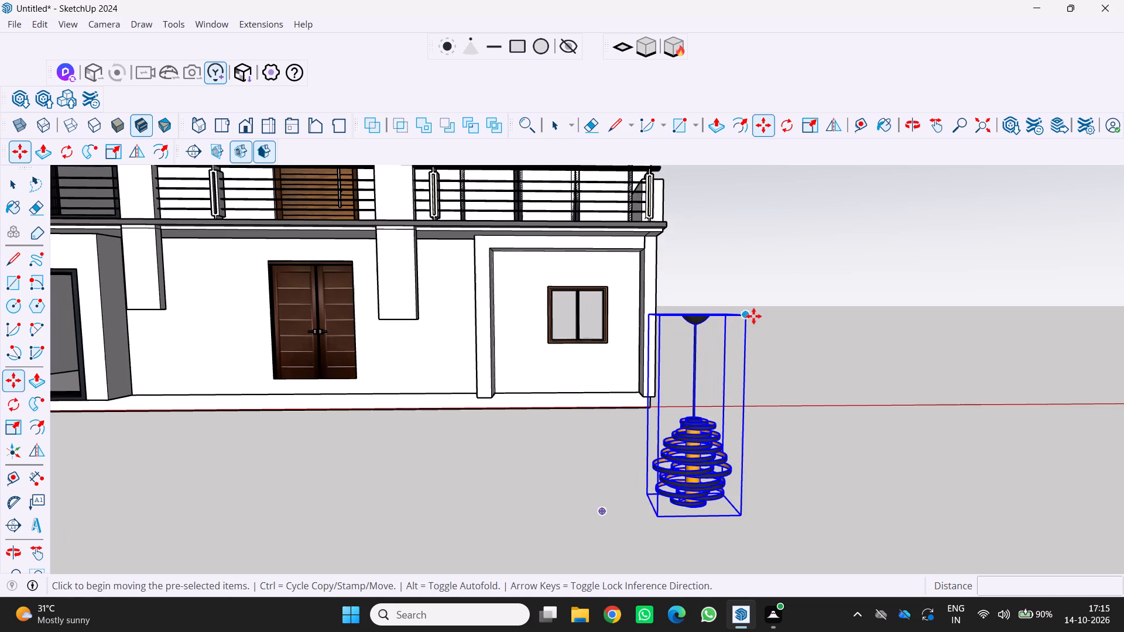
{"action": "left_click", "coordinate": [741, 312]}
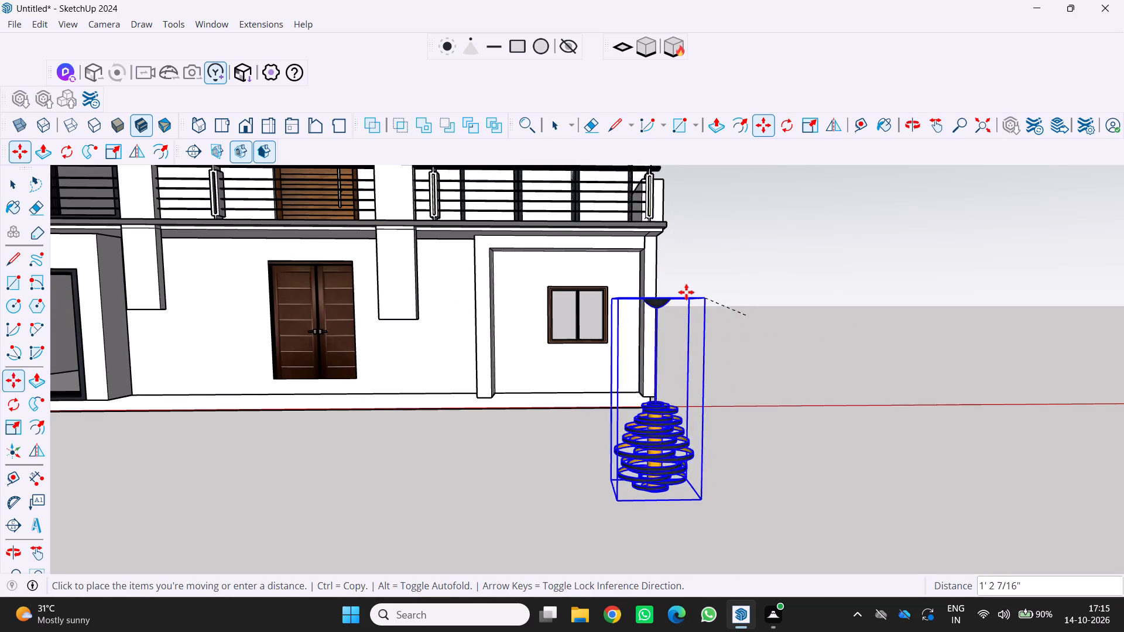
{"action": "scroll", "coordinate": [671, 290], "scroll_direction": "down", "scroll_amount": 9}
{"action": "scroll", "coordinate": [554, 284], "scroll_direction": "up", "scroll_amount": 3}
{"action": "scroll", "coordinate": [485, 215], "scroll_direction": "up", "scroll_amount": 1}
{"action": "middle_click_drag", "start_coordinate": [467, 183], "coordinate": [621, 320]}
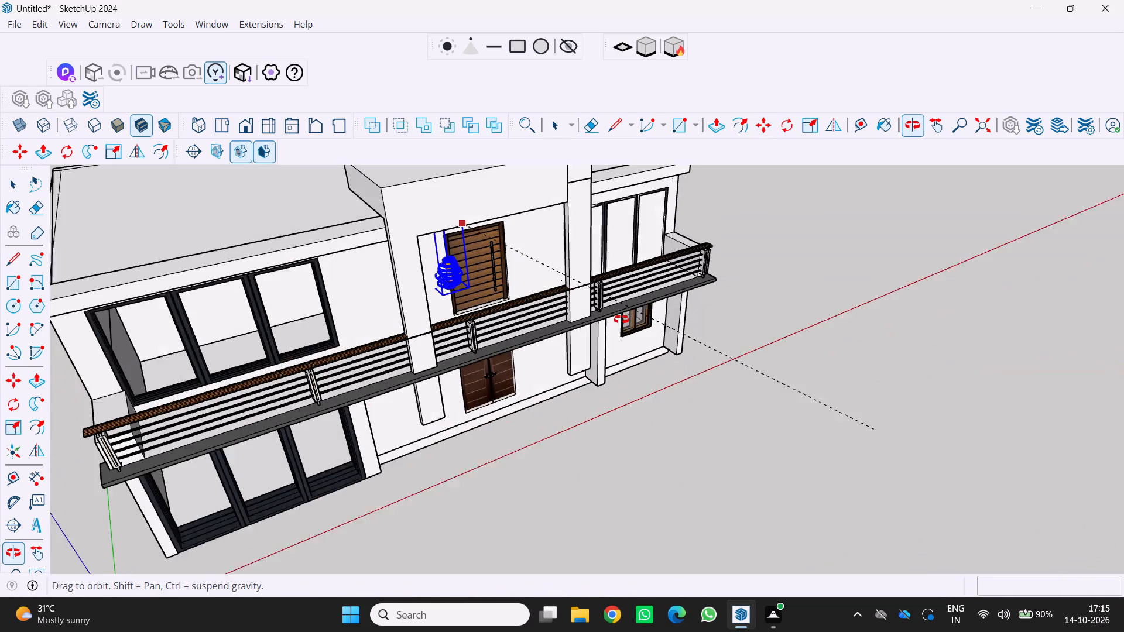
{"action": "middle_click_drag", "start_coordinate": [621, 320], "coordinate": [615, 313]}
{"action": "scroll", "coordinate": [491, 219], "scroll_direction": "up", "scroll_amount": 1}
{"action": "middle_click_drag", "start_coordinate": [491, 219], "coordinate": [348, 102]}
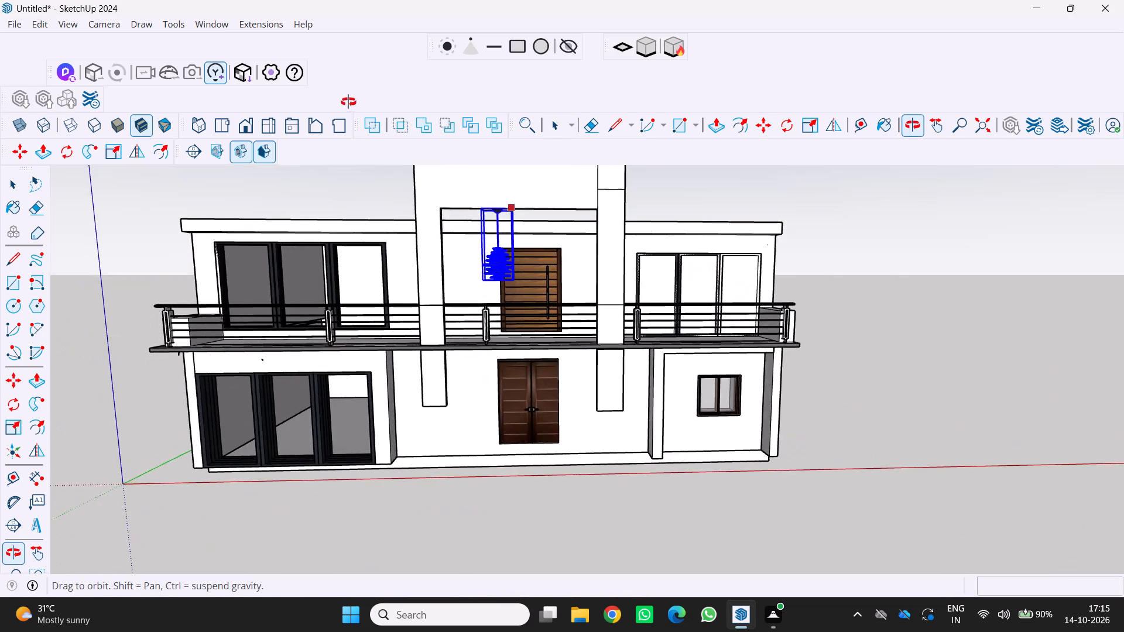
{"action": "middle_click_drag", "start_coordinate": [348, 102], "coordinate": [258, 267]}
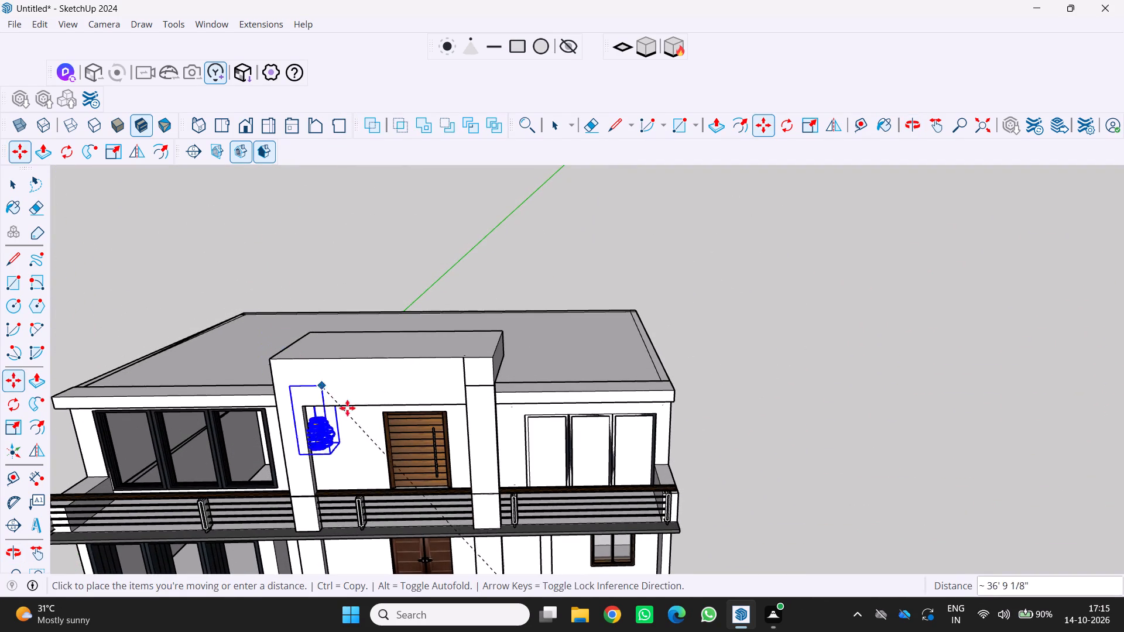
{"action": "middle_click_drag", "start_coordinate": [364, 431], "coordinate": [402, 331], "text": "shift"}
{"action": "middle_click_drag", "start_coordinate": [402, 331], "coordinate": [397, 317], "text": "shift"}
{"action": "scroll", "coordinate": [397, 317], "scroll_direction": "down", "scroll_amount": 3, "text": "shift"}
{"action": "middle_click", "coordinate": [393, 312], "text": "shift"}
{"action": "scroll", "coordinate": [395, 305], "scroll_direction": "up", "scroll_amount": 1, "text": "shift"}
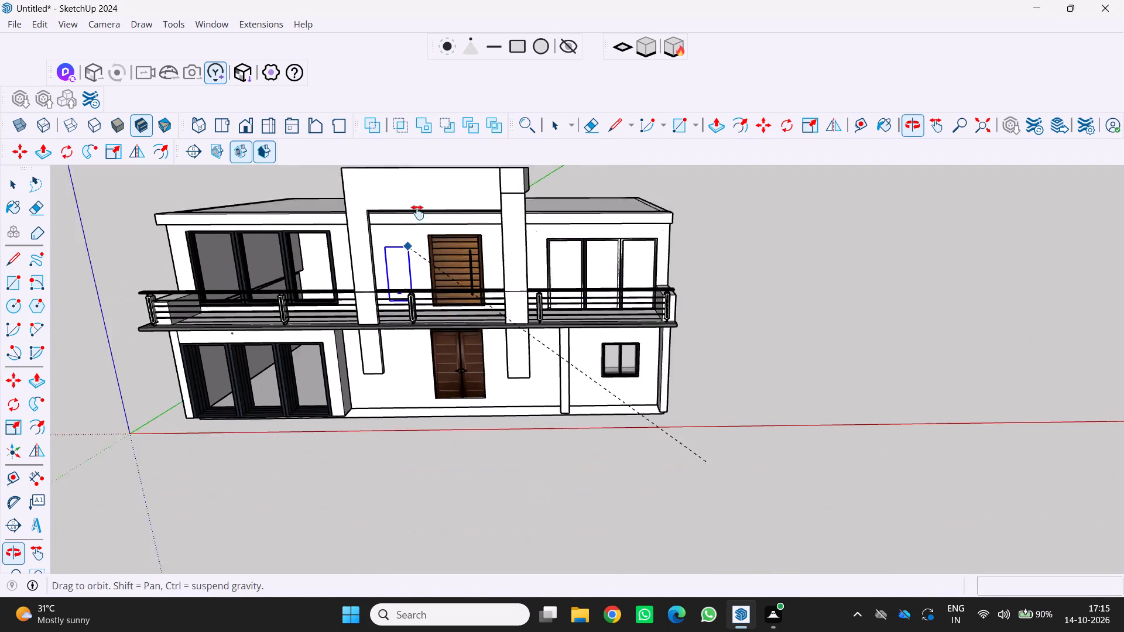
{"action": "scroll", "coordinate": [390, 311], "scroll_direction": "down", "scroll_amount": 3}
{"action": "middle_click_drag", "start_coordinate": [383, 324], "coordinate": [458, 202]}
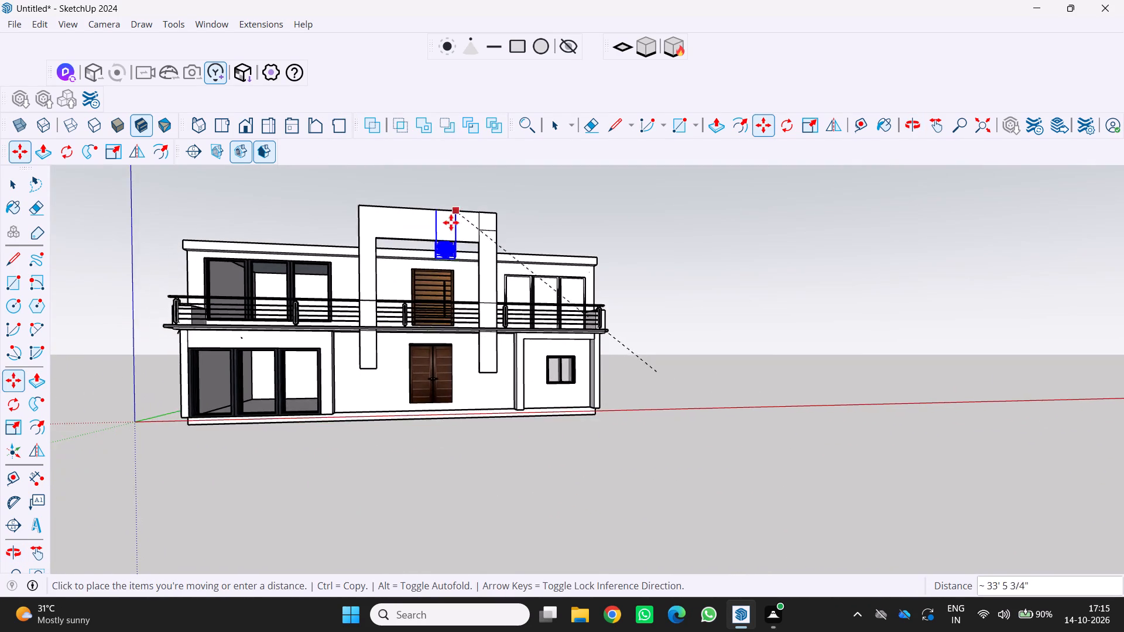
{"action": "scroll", "coordinate": [442, 237], "scroll_direction": "up", "scroll_amount": 6}
{"action": "middle_click", "coordinate": [433, 239]}
{"action": "scroll", "coordinate": [433, 239], "scroll_direction": "up", "scroll_amount": 2}
{"action": "middle_click", "coordinate": [433, 239]}
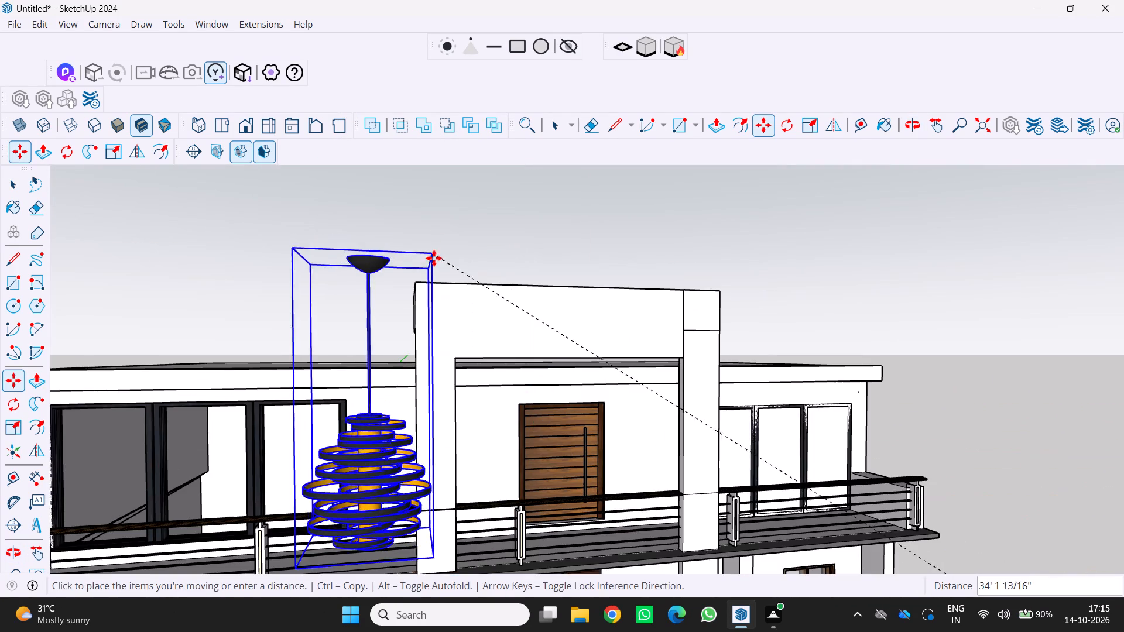
{"action": "left_click", "coordinate": [566, 366]}
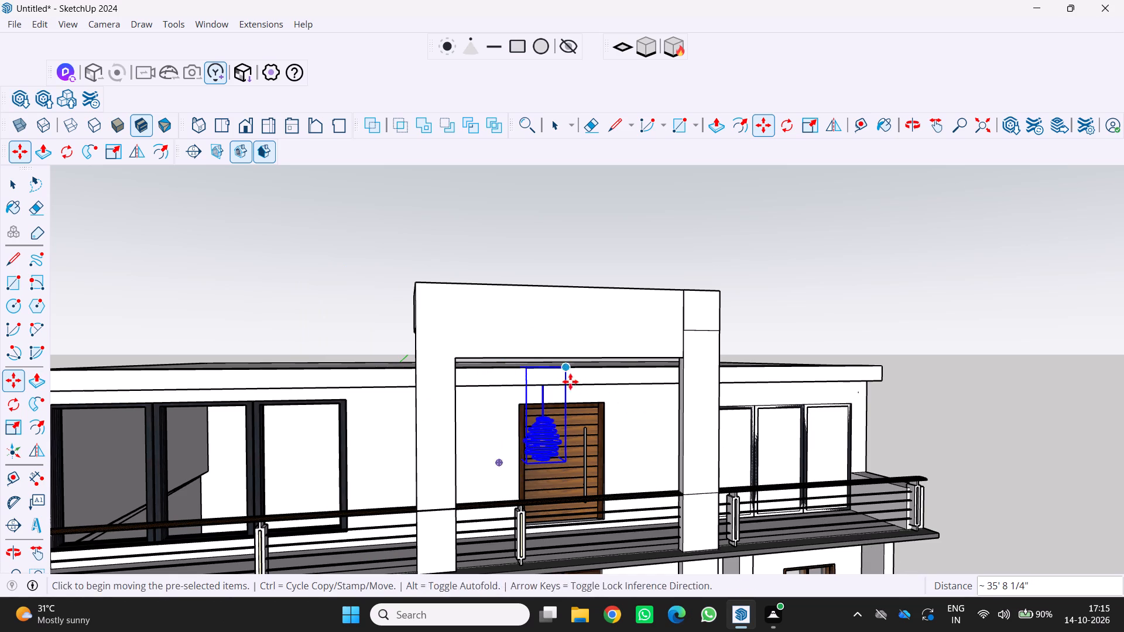
{"action": "key", "text": "space"}
Move the pendant light up by its cord so its canopy meets the underside of the portal frame's top beam.
{"action": "left_click_drag", "start_coordinate": [296, 278], "coordinate": [297, 287]}
{"action": "scroll", "coordinate": [334, 331], "scroll_direction": "down", "scroll_amount": 1}
{"action": "middle_click_drag", "start_coordinate": [334, 331], "coordinate": [205, 295]}
{"action": "scroll", "coordinate": [205, 295], "scroll_direction": "down", "scroll_amount": 1}
{"action": "scroll", "coordinate": [376, 376], "scroll_direction": "up", "scroll_amount": 9}
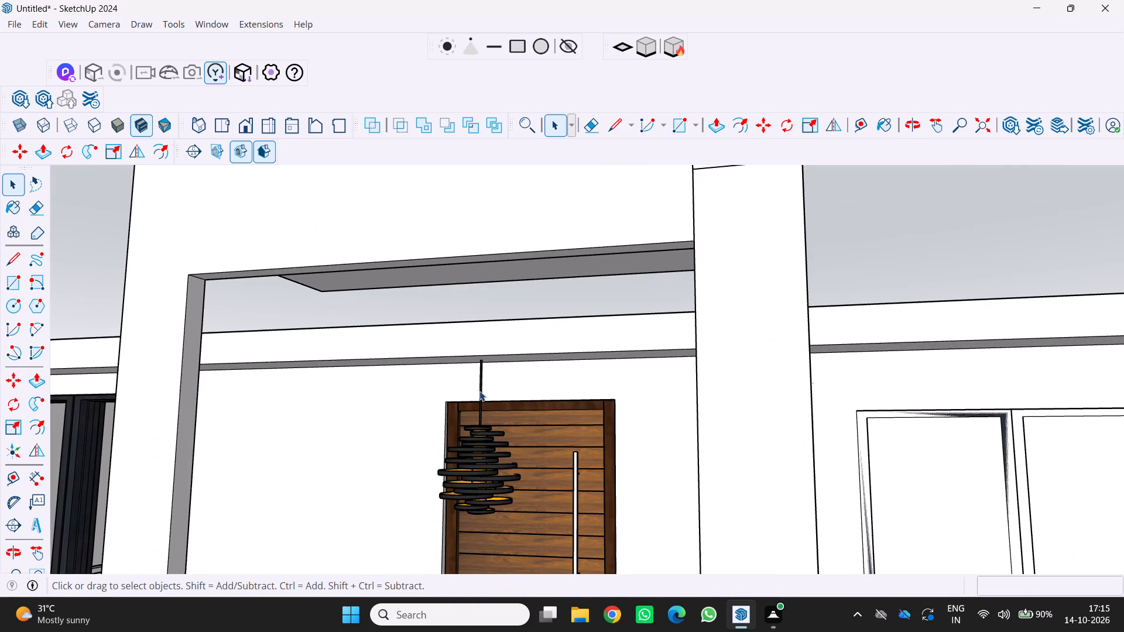
{"action": "left_click", "coordinate": [478, 389]}
{"action": "key", "text": "m"}
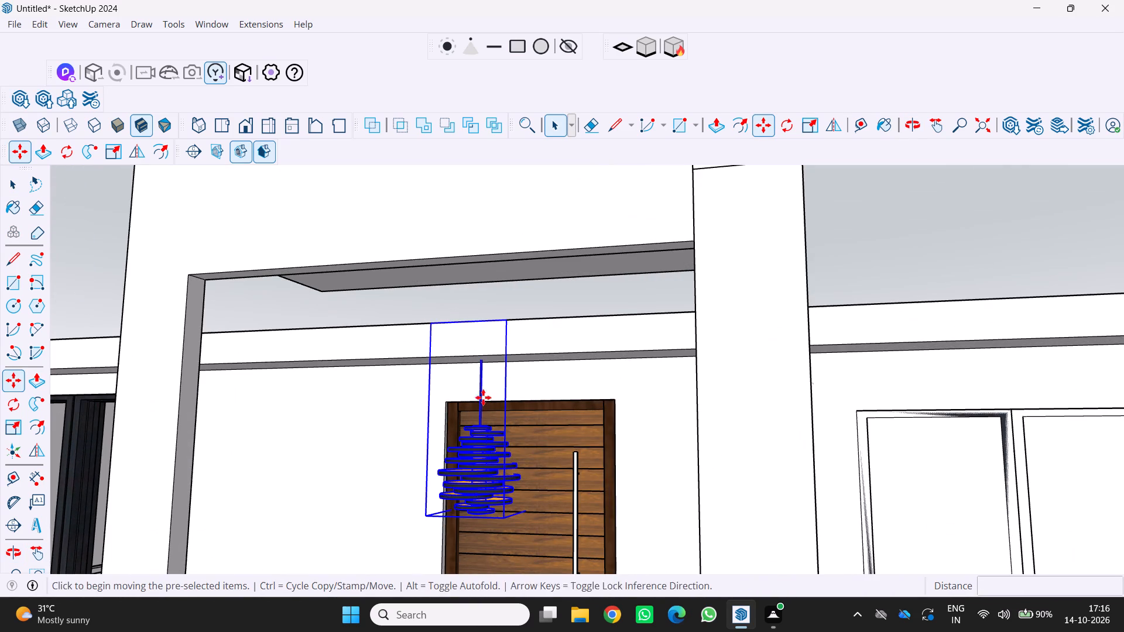
{"action": "left_click", "coordinate": [482, 366]}
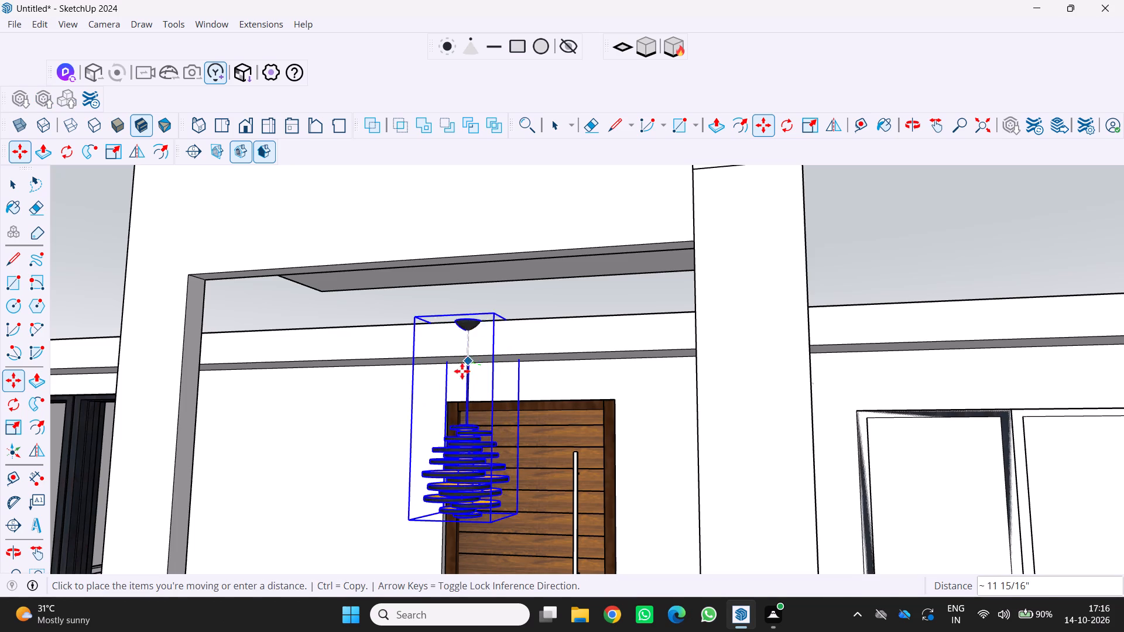
{"action": "scroll", "coordinate": [479, 316], "scroll_direction": "down", "scroll_amount": 4}
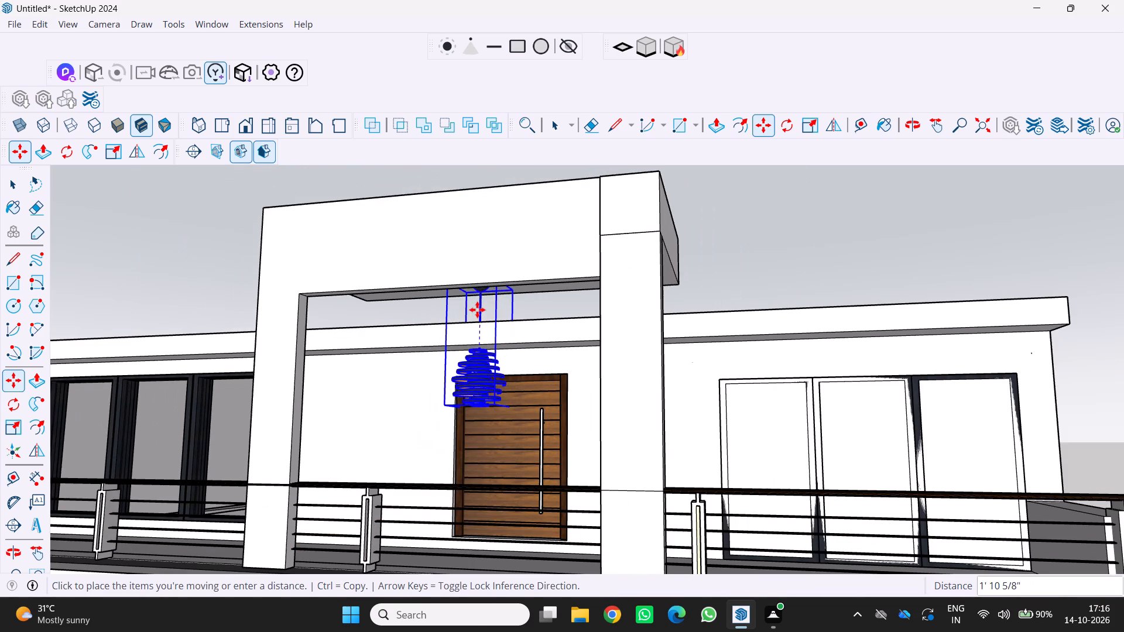
{"action": "left_click_drag", "start_coordinate": [475, 305], "coordinate": [474, 321]}
{"action": "key", "text": "space"}
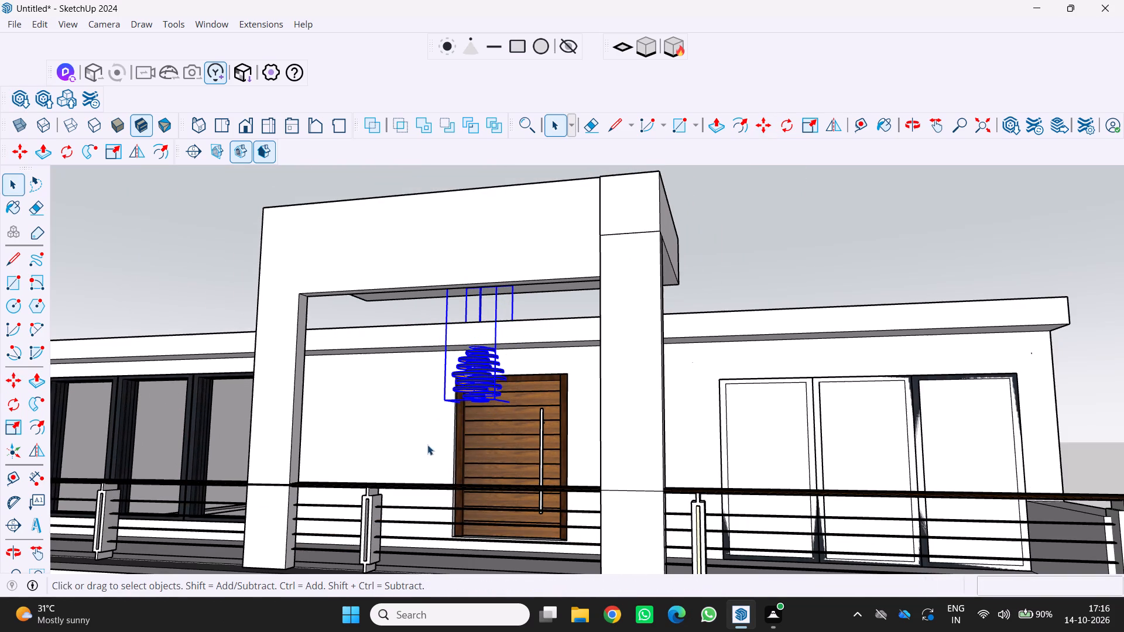
{"action": "key", "text": "space"}
{"action": "key", "text": "space"}
{"action": "left_click", "coordinate": [135, 246]}
Move the pendant light about 4' 7" towards the front of the portal frame, hanging before the upper door.
{"action": "middle_click_drag", "start_coordinate": [152, 250], "coordinate": [196, 362]}
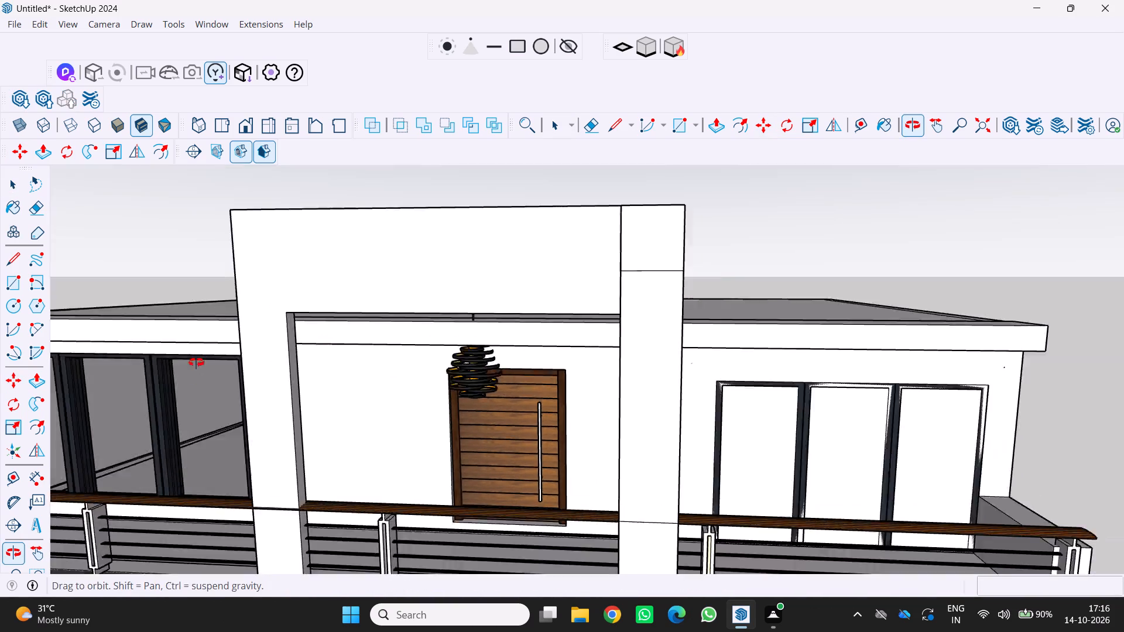
{"action": "middle_click_drag", "start_coordinate": [196, 362], "coordinate": [227, 420]}
{"action": "scroll", "coordinate": [227, 420], "scroll_direction": "down", "scroll_amount": 2}
{"action": "scroll", "coordinate": [314, 389], "scroll_direction": "up", "scroll_amount": 1}
{"action": "middle_click_drag", "start_coordinate": [314, 389], "coordinate": [328, 228]}
{"action": "scroll", "coordinate": [327, 233], "scroll_direction": "up", "scroll_amount": 1}
{"action": "middle_click", "coordinate": [327, 227]}
{"action": "scroll", "coordinate": [388, 380], "scroll_direction": "up", "scroll_amount": 3}
{"action": "middle_click_drag", "start_coordinate": [389, 378], "coordinate": [393, 346]}
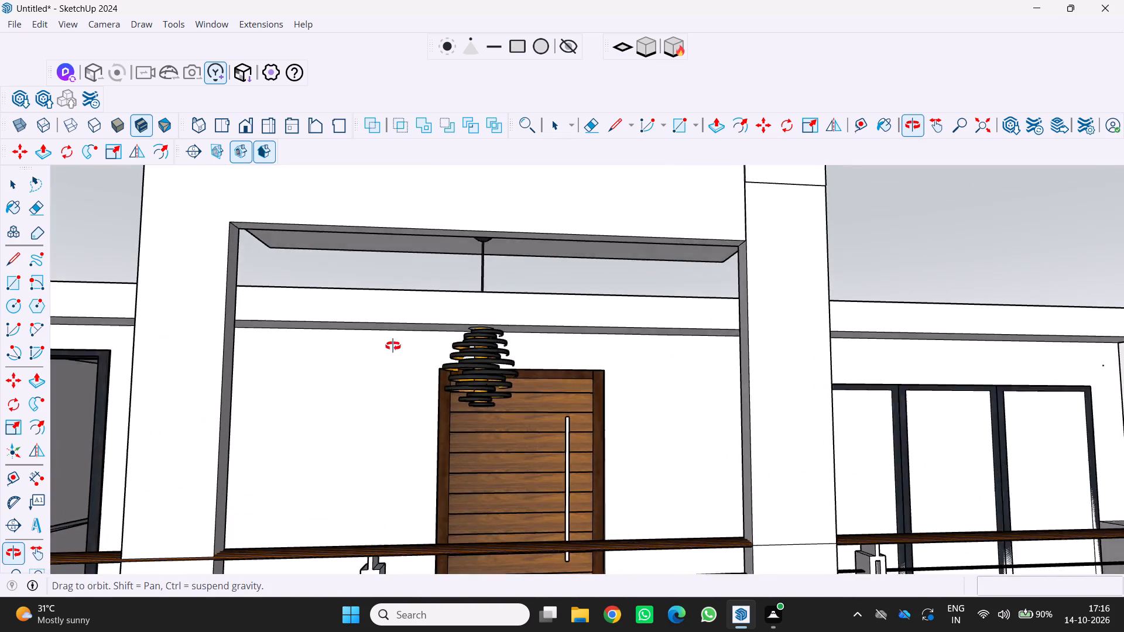
{"action": "middle_click_drag", "start_coordinate": [393, 346], "coordinate": [385, 270]}
{"action": "scroll", "coordinate": [385, 274], "scroll_direction": "up", "scroll_amount": 1}
{"action": "middle_click", "coordinate": [385, 270]}
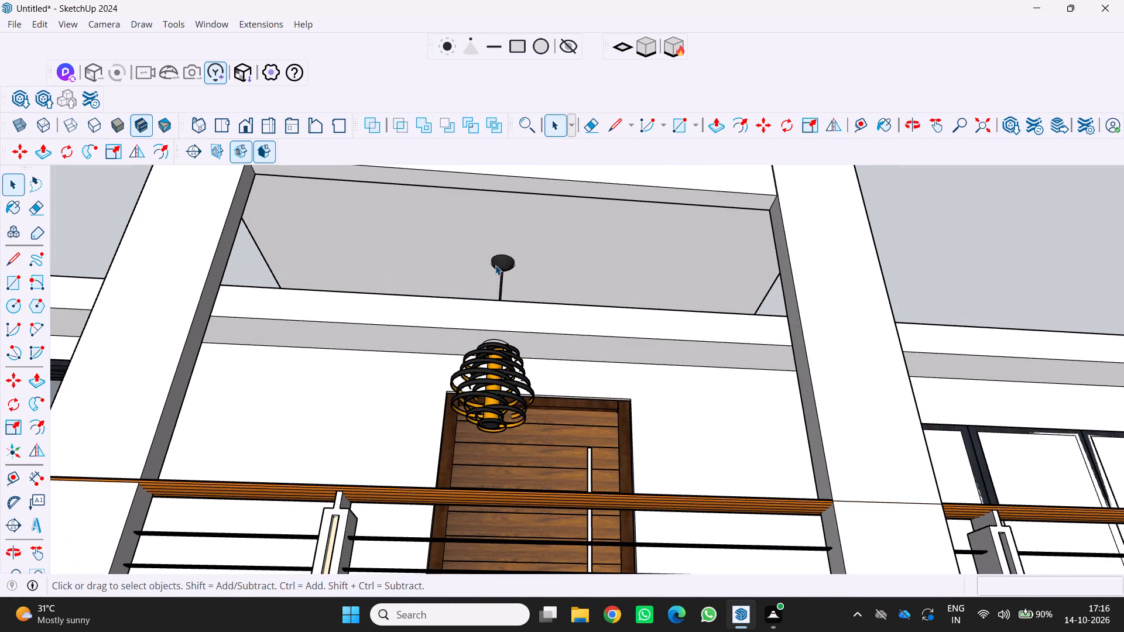
{"action": "left_click", "coordinate": [495, 265]}
{"action": "key", "text": "m"}
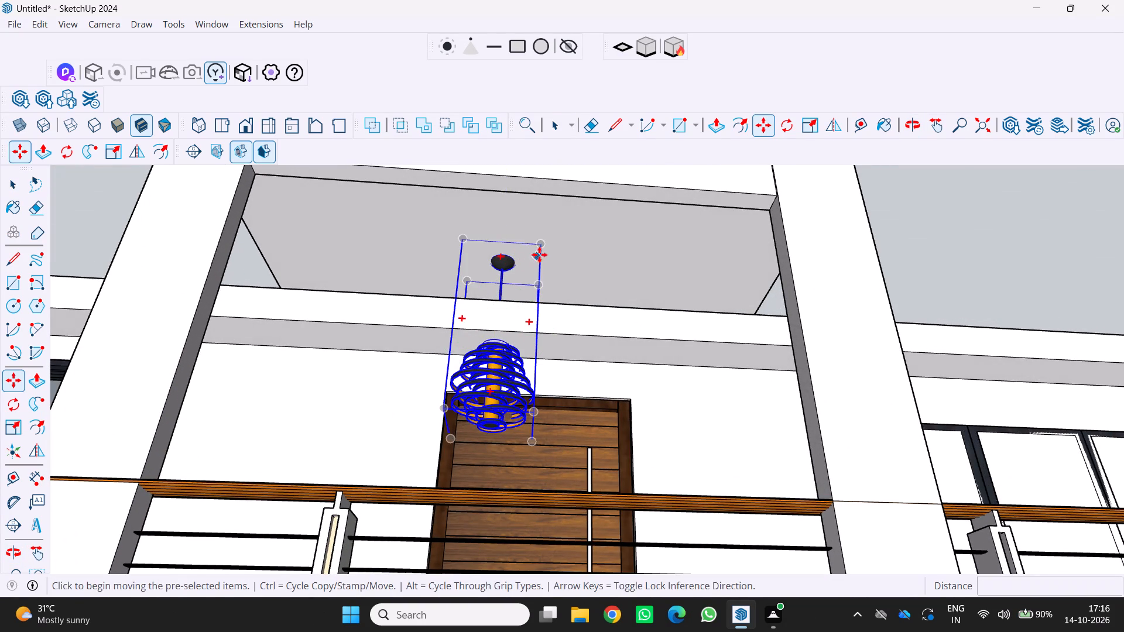
{"action": "left_click", "coordinate": [541, 247]}
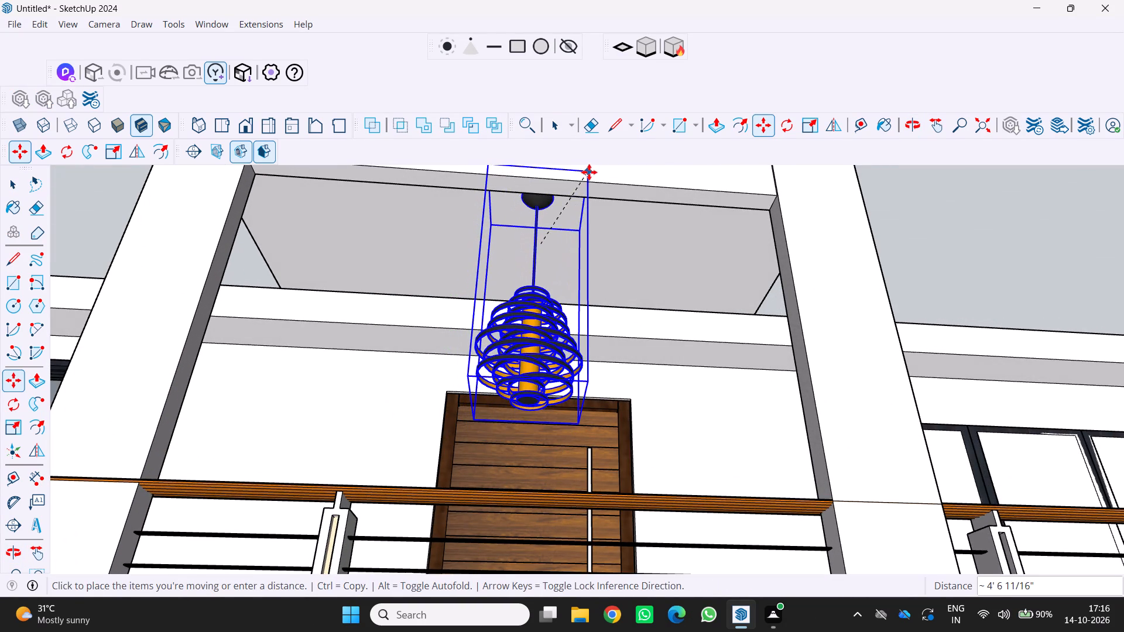
{"action": "left_click", "coordinate": [589, 172]}
{"action": "key", "text": "space"}
Deselect the pendant light and examine its position under the portal frame from the front, above and both sides.
{"action": "scroll", "coordinate": [434, 348], "scroll_direction": "down", "scroll_amount": 2}
{"action": "middle_click_drag", "start_coordinate": [425, 373], "coordinate": [383, 500]}
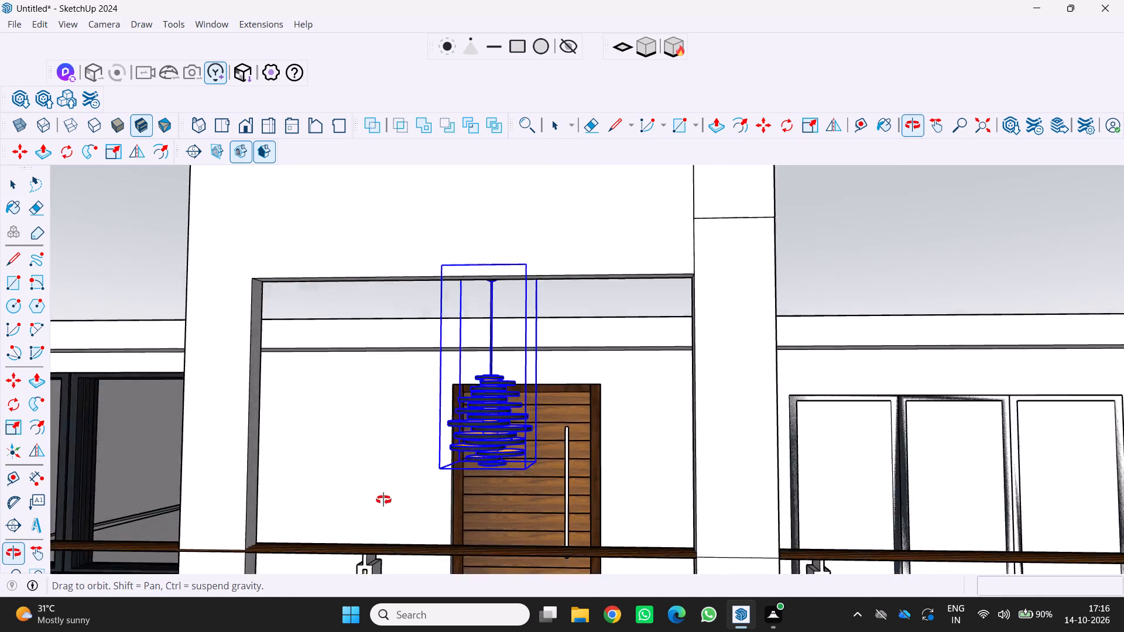
{"action": "middle_click_drag", "start_coordinate": [383, 500], "coordinate": [383, 500]}
{"action": "scroll", "coordinate": [383, 500], "scroll_direction": "down", "scroll_amount": 1}
{"action": "key", "text": "space"}
{"action": "left_click", "coordinate": [392, 470]}
{"action": "scroll", "coordinate": [369, 475], "scroll_direction": "down", "scroll_amount": 5}
{"action": "middle_click_drag", "start_coordinate": [369, 475], "coordinate": [402, 518]}
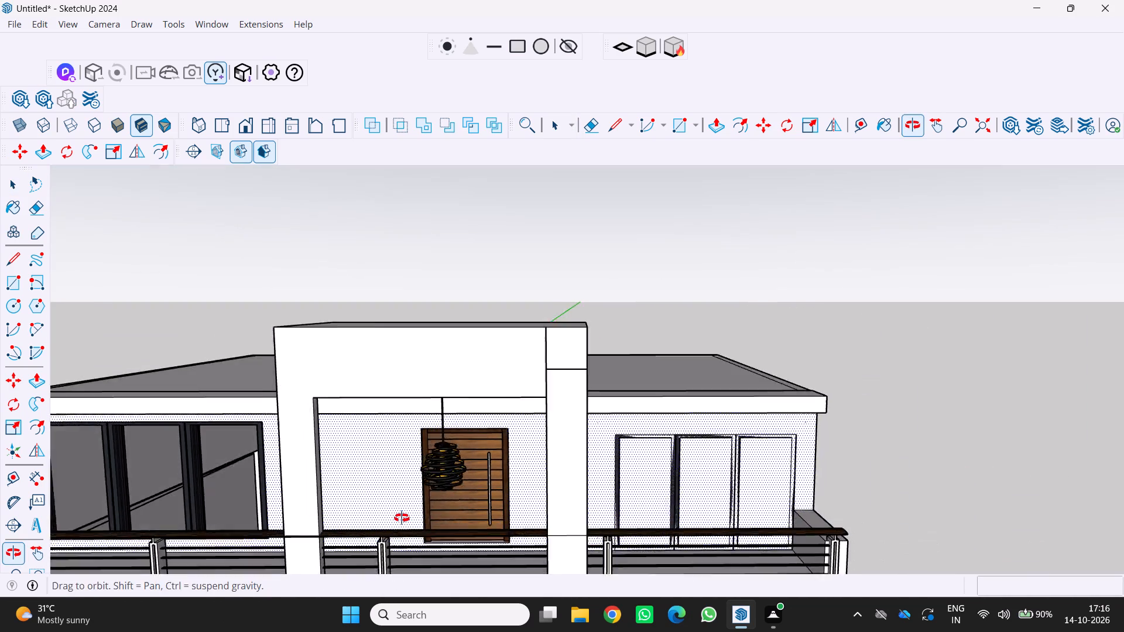
{"action": "middle_click_drag", "start_coordinate": [402, 518], "coordinate": [407, 527]}
{"action": "scroll", "coordinate": [407, 527], "scroll_direction": "down", "scroll_amount": 1}
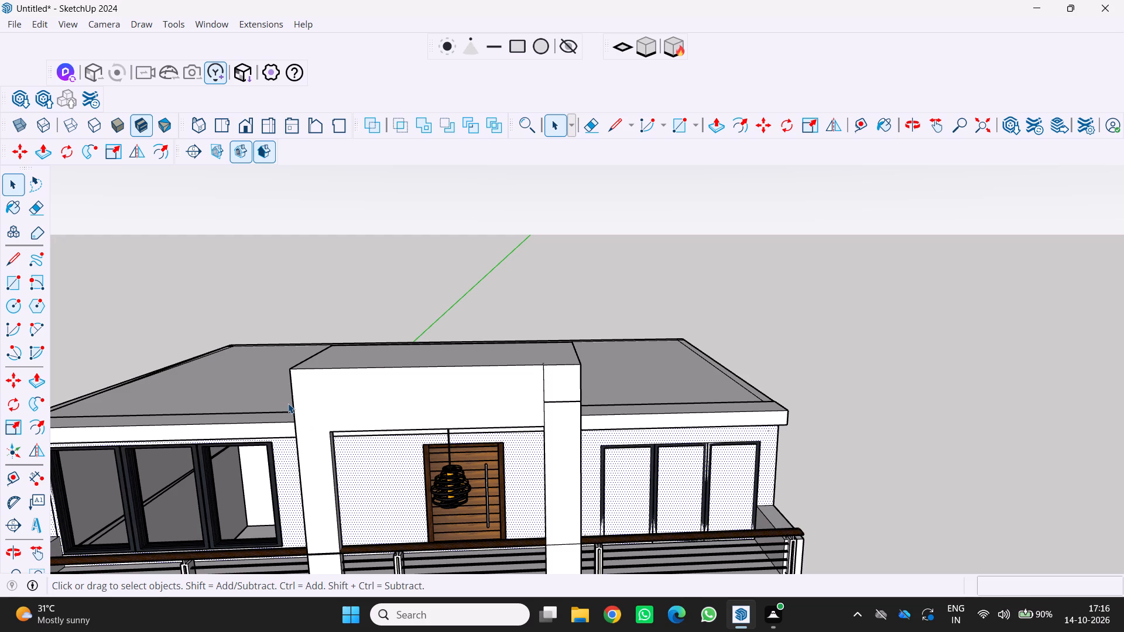
{"action": "scroll", "coordinate": [310, 490], "scroll_direction": "down", "scroll_amount": 1}
{"action": "middle_click_drag", "start_coordinate": [309, 490], "coordinate": [296, 411]}
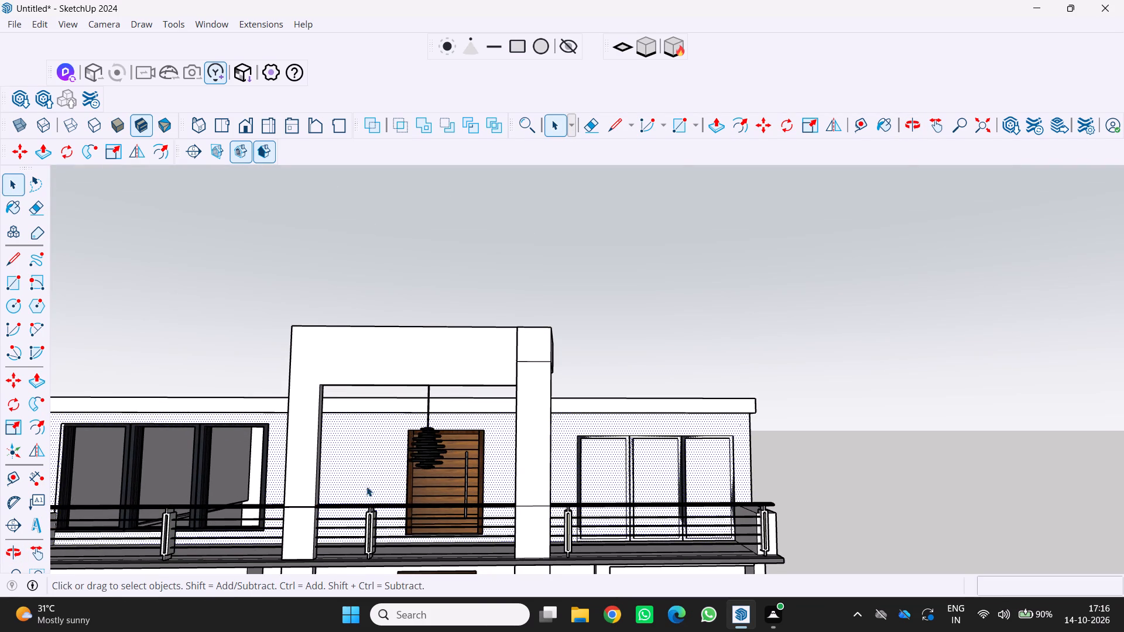
{"action": "middle_click_drag", "start_coordinate": [371, 375], "coordinate": [396, 459]}
{"action": "scroll", "coordinate": [396, 459], "scroll_direction": "down", "scroll_amount": 3}
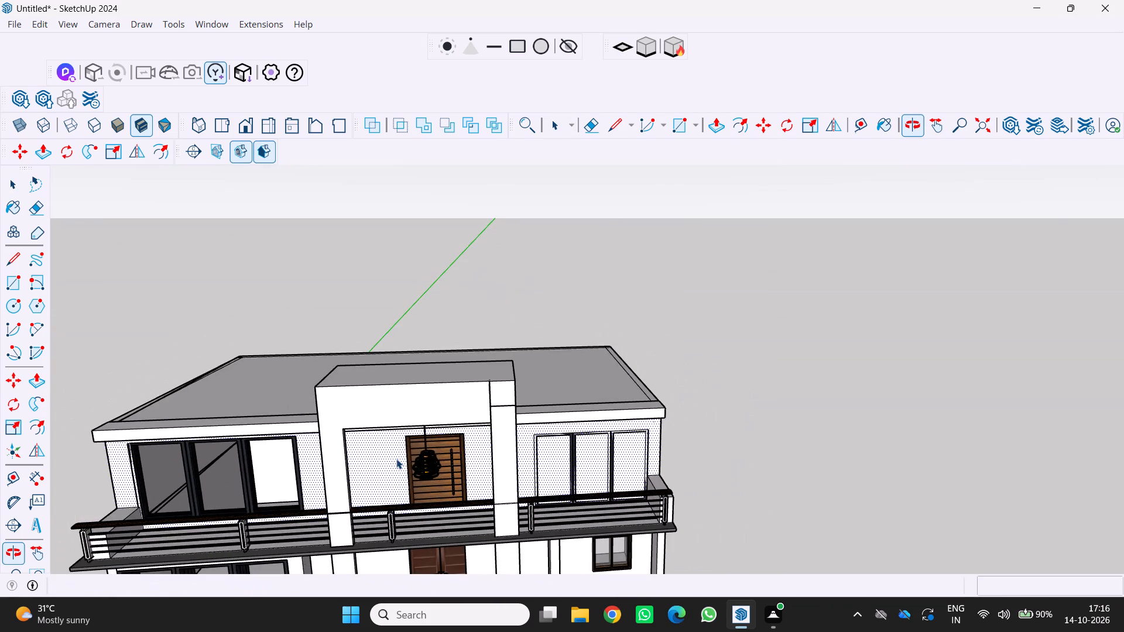
{"action": "middle_click_drag", "start_coordinate": [396, 459], "coordinate": [290, 444]}
{"action": "scroll", "coordinate": [314, 446], "scroll_direction": "up", "scroll_amount": 1}
{"action": "scroll", "coordinate": [290, 444], "scroll_direction": "down", "scroll_amount": 2}
{"action": "middle_click_drag", "start_coordinate": [286, 442], "coordinate": [477, 427]}
{"action": "scroll", "coordinate": [304, 446], "scroll_direction": "up", "scroll_amount": 1}
{"action": "middle_click", "coordinate": [477, 426]}
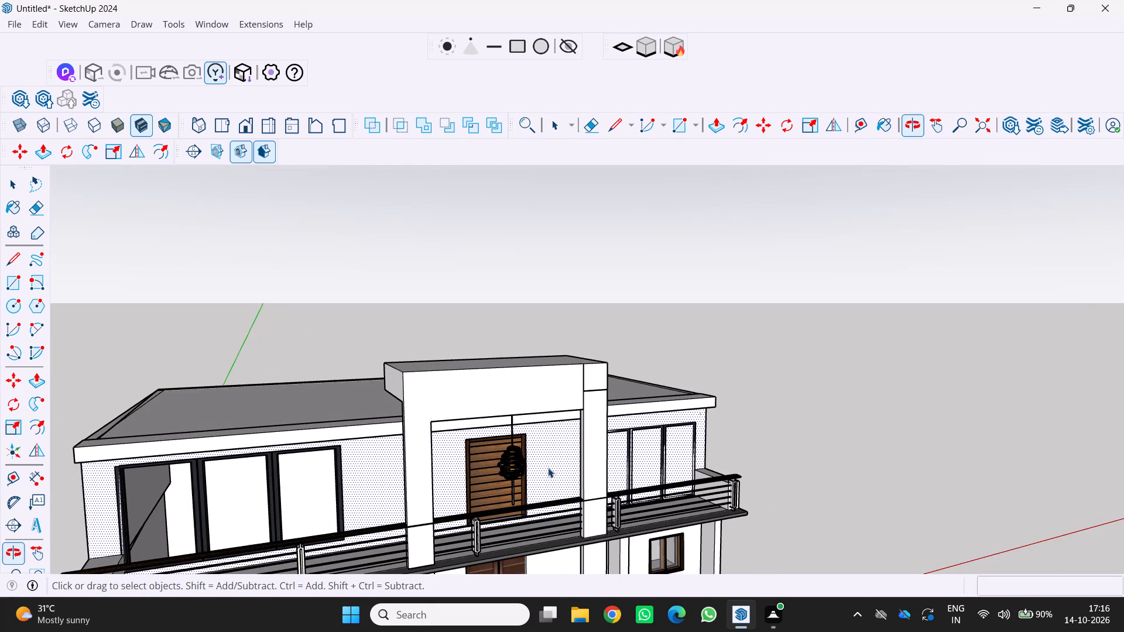
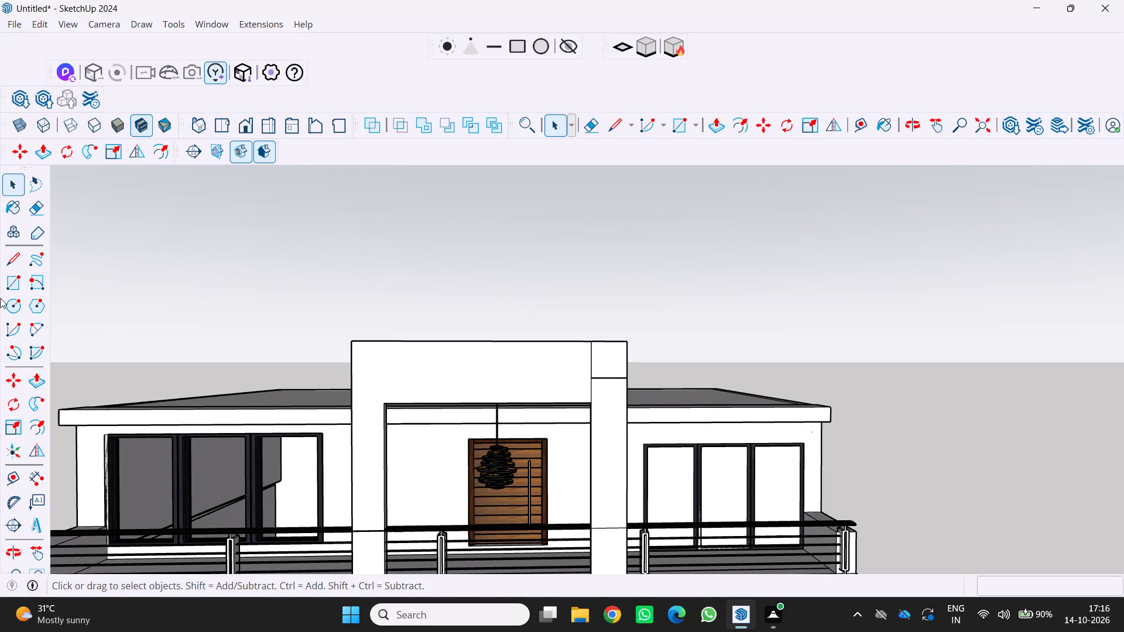
Search the 3D Warehouse for "clocks".
{"action": "left_click", "coordinate": [218, 22]}
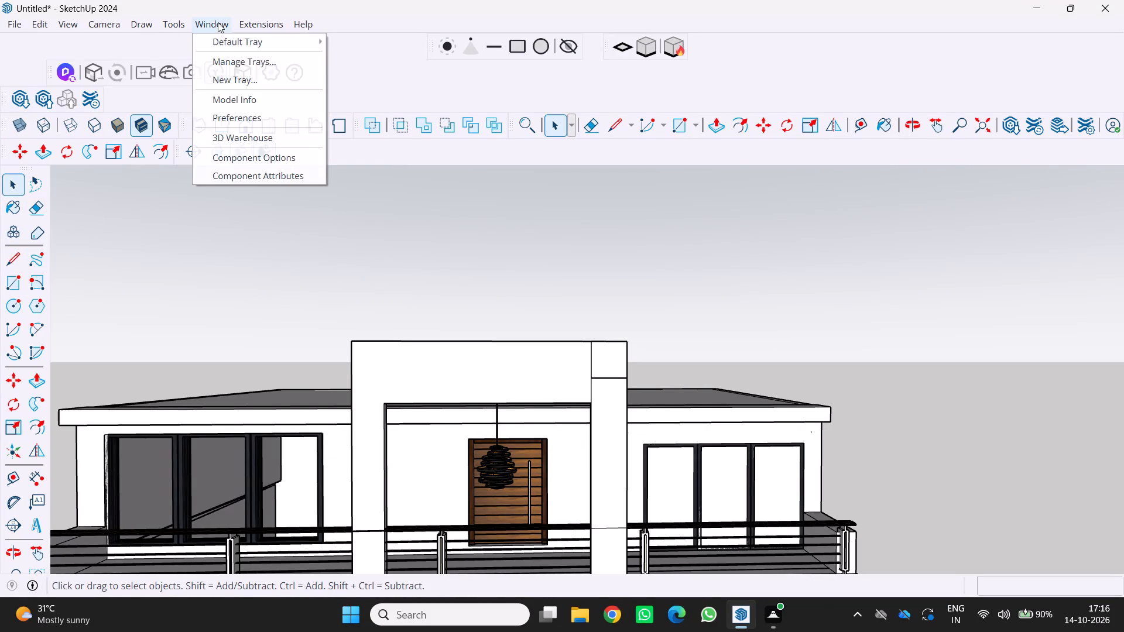
{"action": "left_click", "coordinate": [218, 140]}
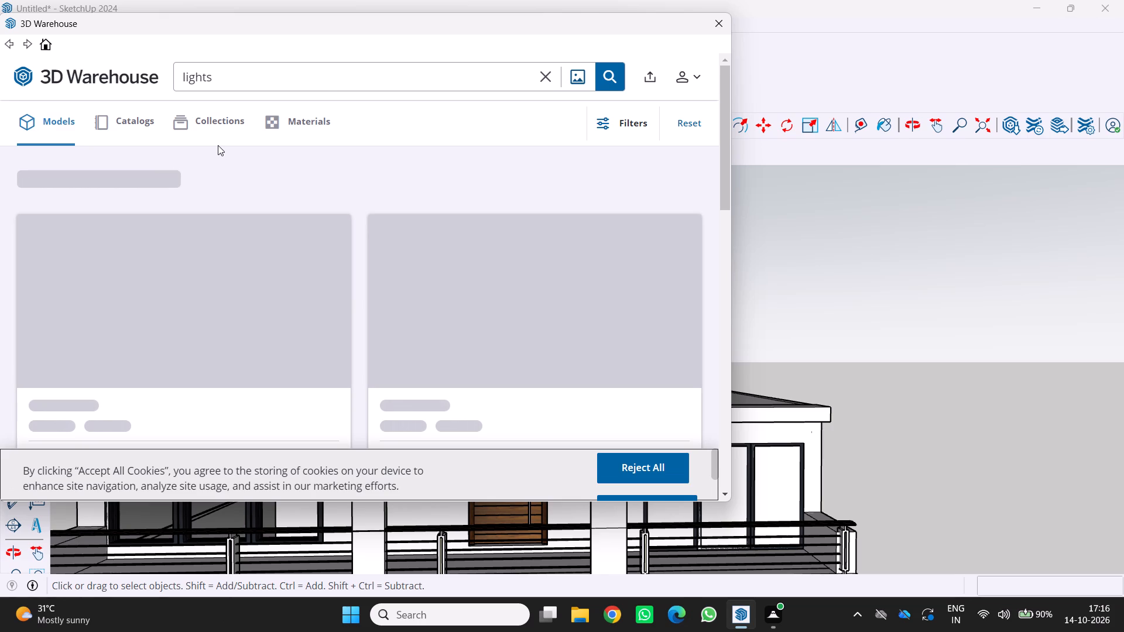
{"action": "left_click", "coordinate": [258, 76]}
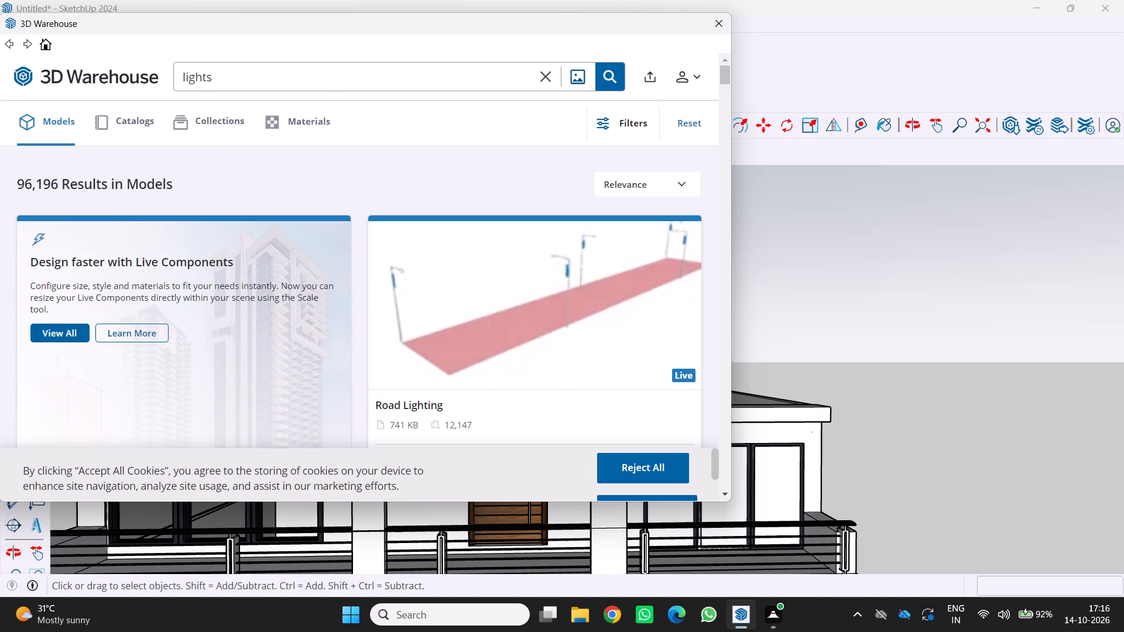
{"action": "key", "text": "BackSpace"}
{"action": "key", "text": "BackSpace"}
{"action": "key", "text": "BackSpace"}
{"action": "key", "text": "BackSpace"}
{"action": "key", "text": "BackSpace"}
{"action": "key", "text": "BackSpace"}
{"action": "key", "text": "BackSpace"}
{"action": "key", "text": "BackSpace"}
{"action": "key", "text": "BackSpace"}
{"action": "key", "text": "BackSpace"}
{"action": "key", "text": "BackSpace"}
{"action": "key", "text": "BackSpace"}
{"action": "type", "text": "clocks"}
{"action": "left_click", "coordinate": [608, 77]}
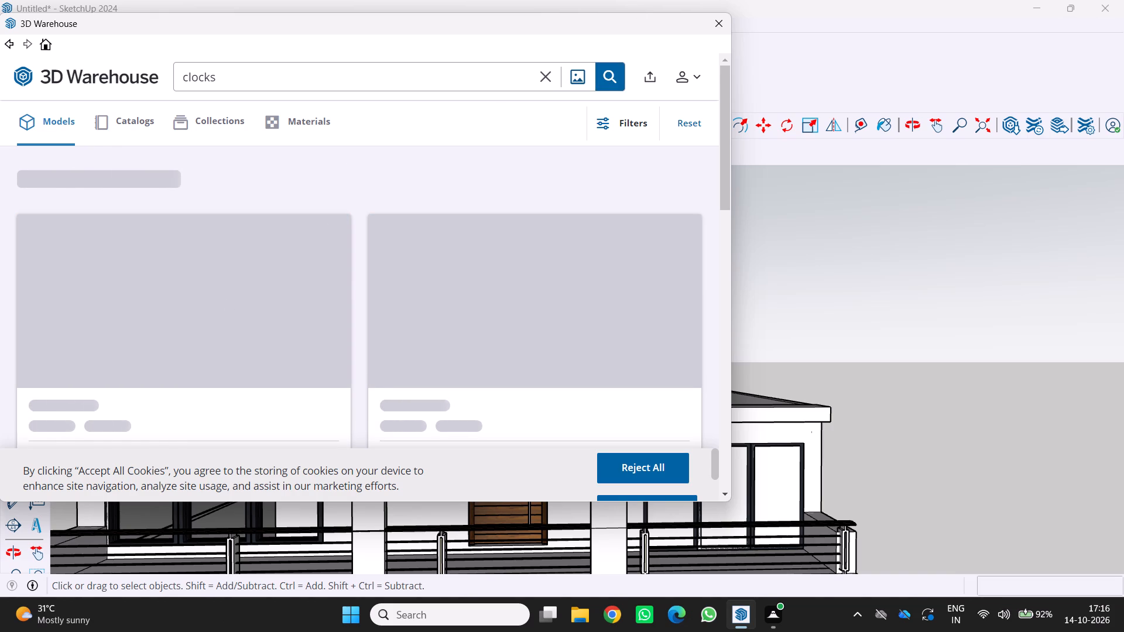
Find the round gold-framed wall clock with Roman numerals (Clock, 550 KB) and load it into the model.
{"action": "scroll", "coordinate": [266, 321], "scroll_direction": "down", "scroll_amount": 5}
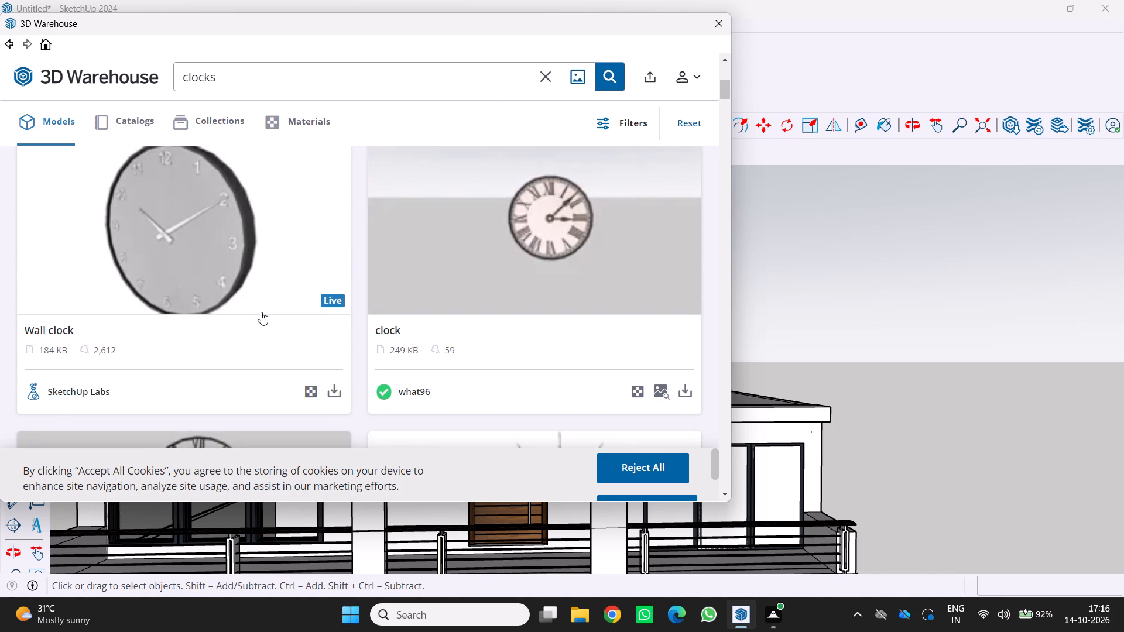
{"action": "scroll", "coordinate": [261, 312], "scroll_direction": "down", "scroll_amount": 7}
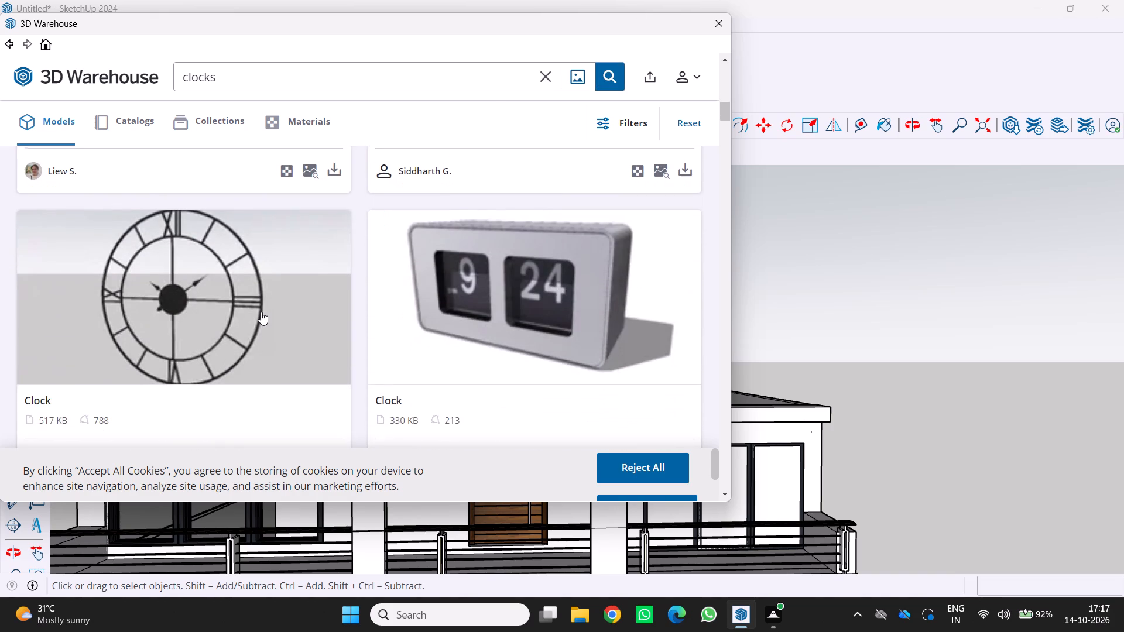
{"action": "scroll", "coordinate": [261, 312], "scroll_direction": "down", "scroll_amount": 19}
{"action": "scroll", "coordinate": [249, 311], "scroll_direction": "down", "scroll_amount": 8}
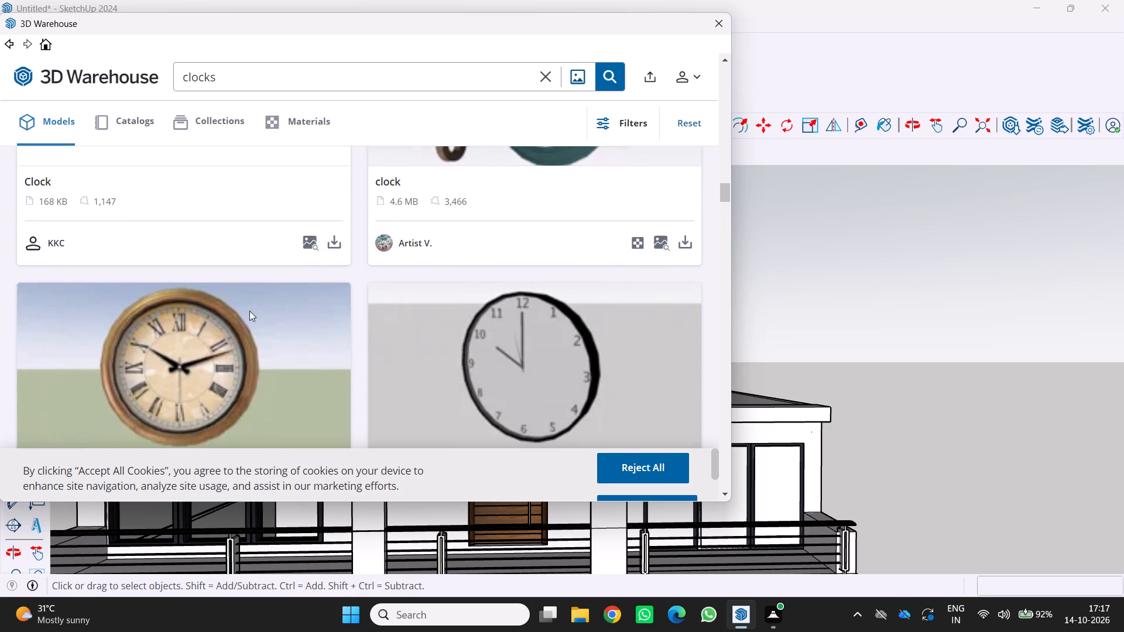
{"action": "scroll", "coordinate": [249, 311], "scroll_direction": "down", "scroll_amount": 5}
{"action": "scroll", "coordinate": [249, 311], "scroll_direction": "up", "scroll_amount": 3}
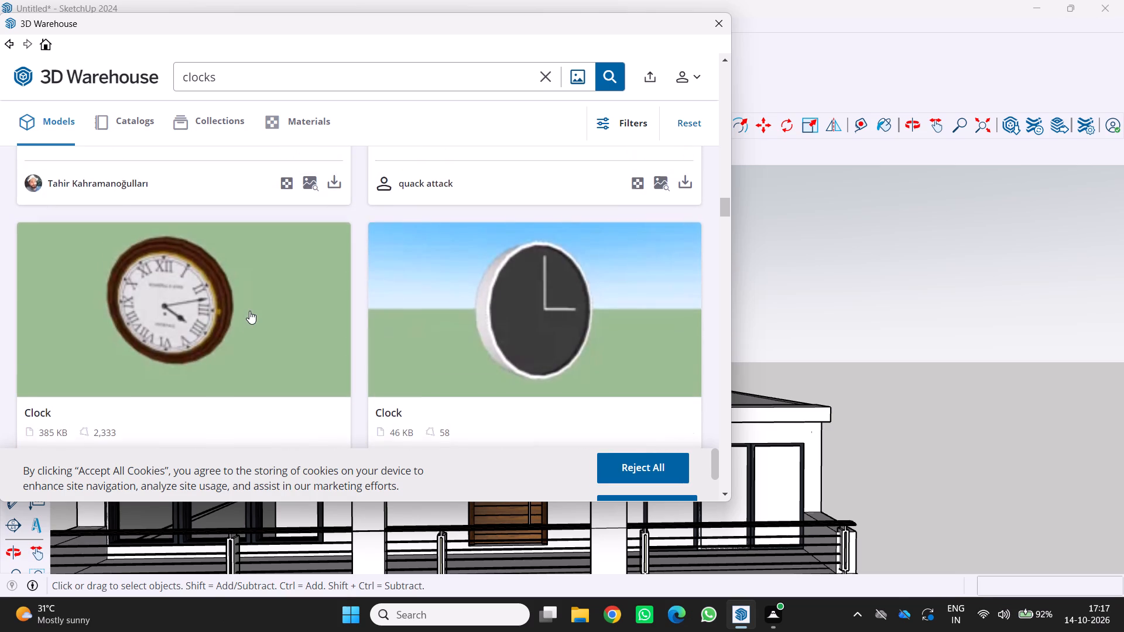
{"action": "scroll", "coordinate": [249, 311], "scroll_direction": "up", "scroll_amount": 1}
{"action": "scroll", "coordinate": [323, 362], "scroll_direction": "down", "scroll_amount": 3}
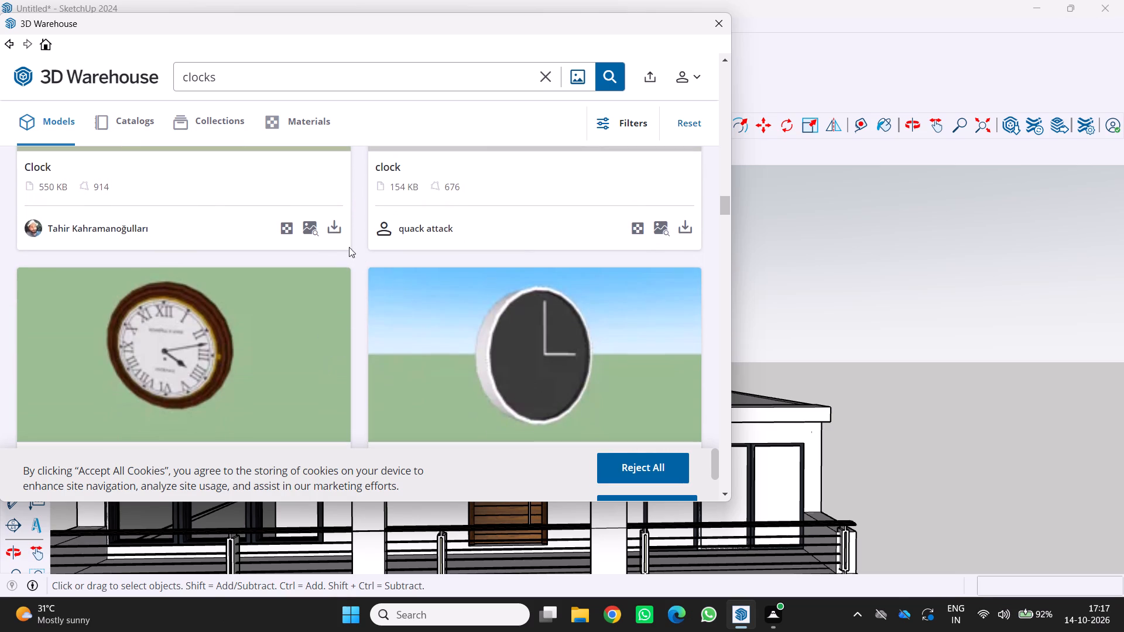
{"action": "left_click", "coordinate": [334, 224]}
{"action": "left_click", "coordinate": [320, 276]}
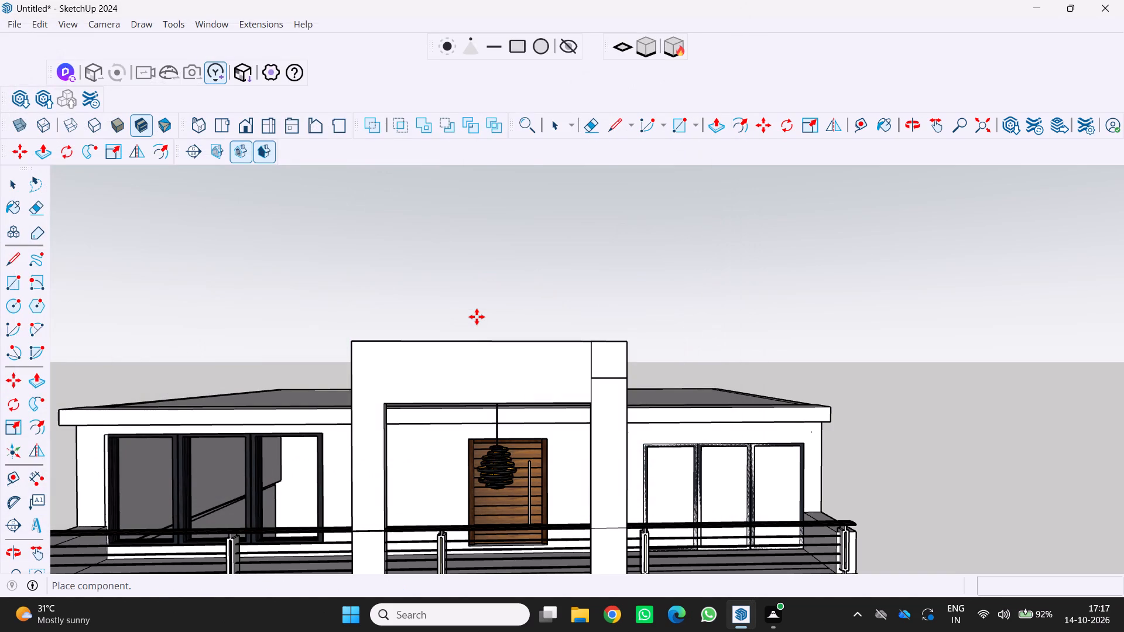
Place the clock component in the open space beside the house and clear the selection.
{"action": "scroll", "coordinate": [391, 492], "scroll_direction": "down", "scroll_amount": 4}
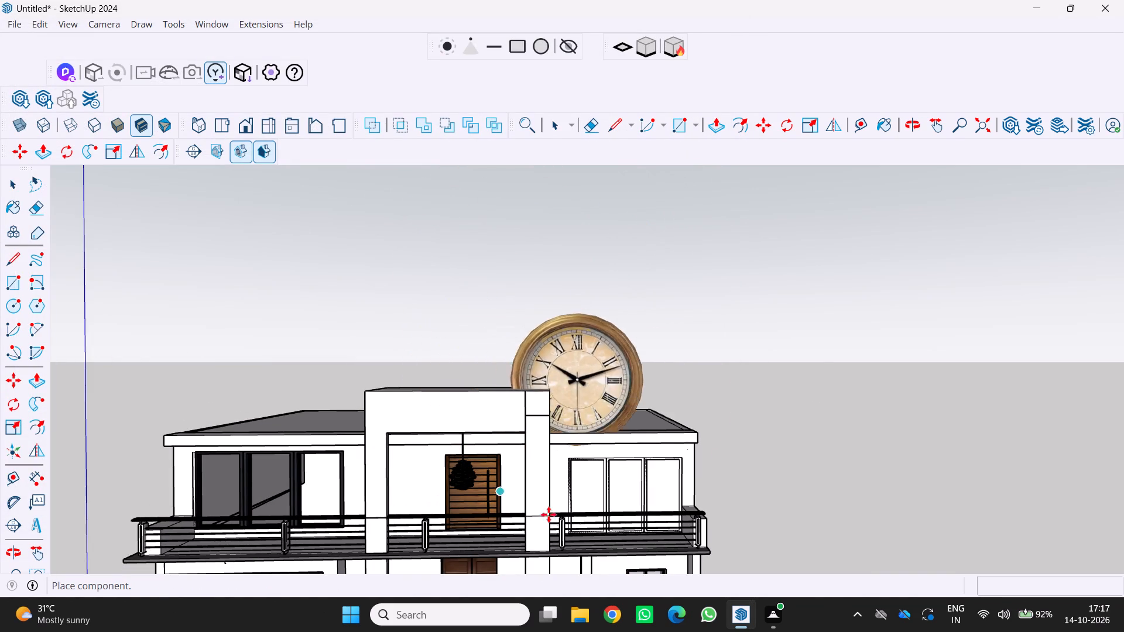
{"action": "left_click", "coordinate": [726, 500]}
{"action": "scroll", "coordinate": [668, 509], "scroll_direction": "down", "scroll_amount": 6}
{"action": "key", "text": "space"}
{"action": "key", "text": "space"}
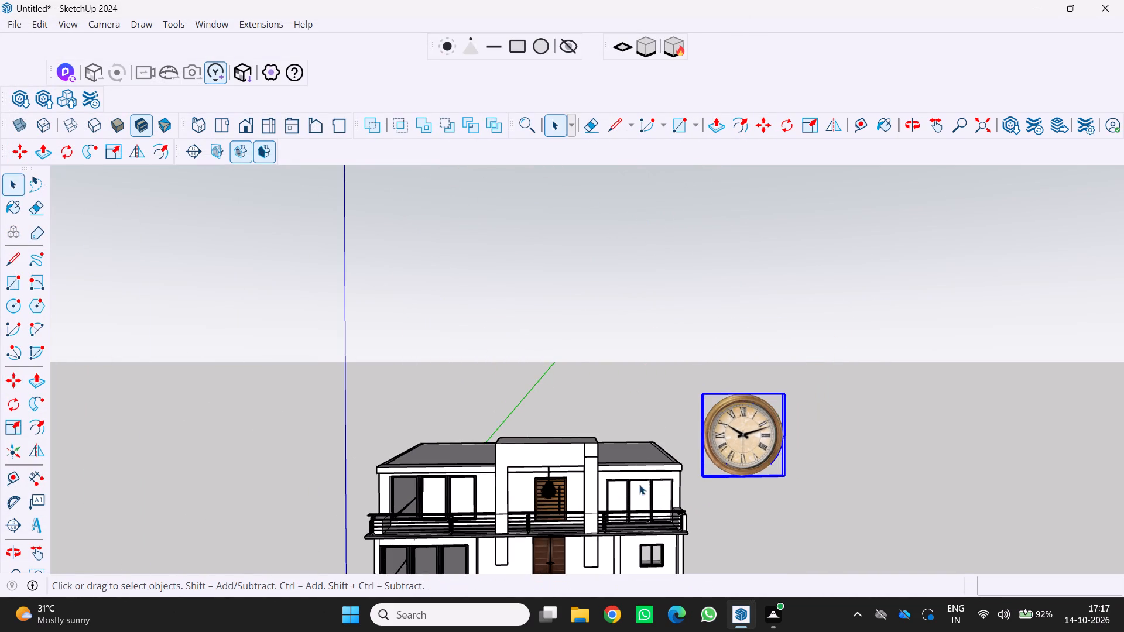
{"action": "key", "text": "space"}
{"action": "left_click", "coordinate": [722, 494]}
Scale the clock down uniformly by a factor of about 0.93.
{"action": "middle_click_drag", "start_coordinate": [731, 476], "coordinate": [654, 503]}
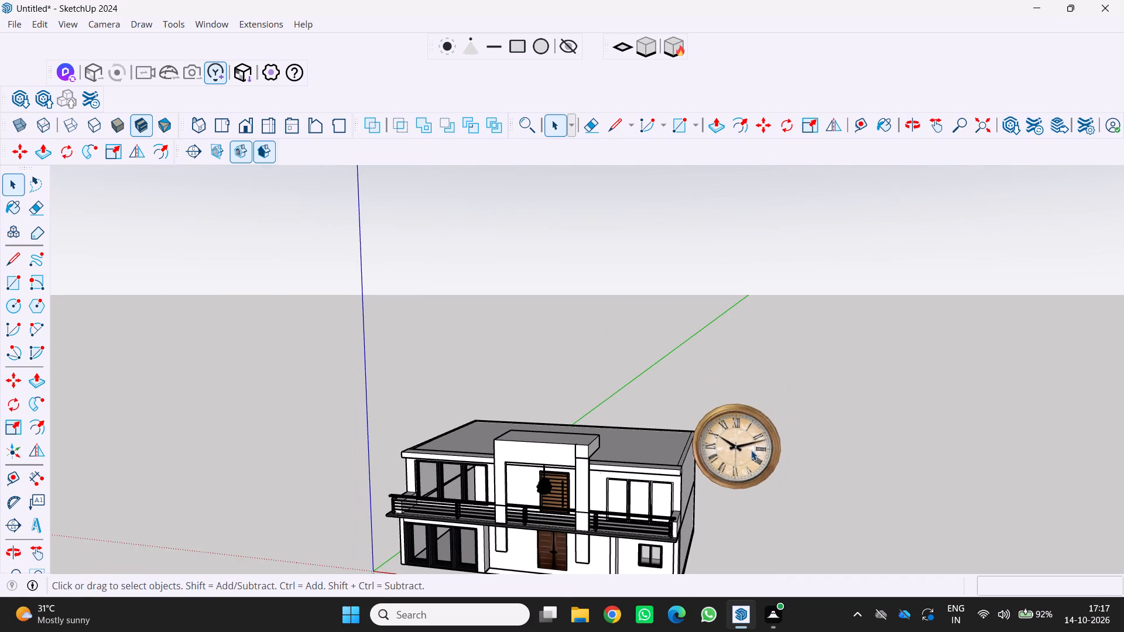
{"action": "left_click", "coordinate": [751, 450]}
{"action": "key", "text": "s"}
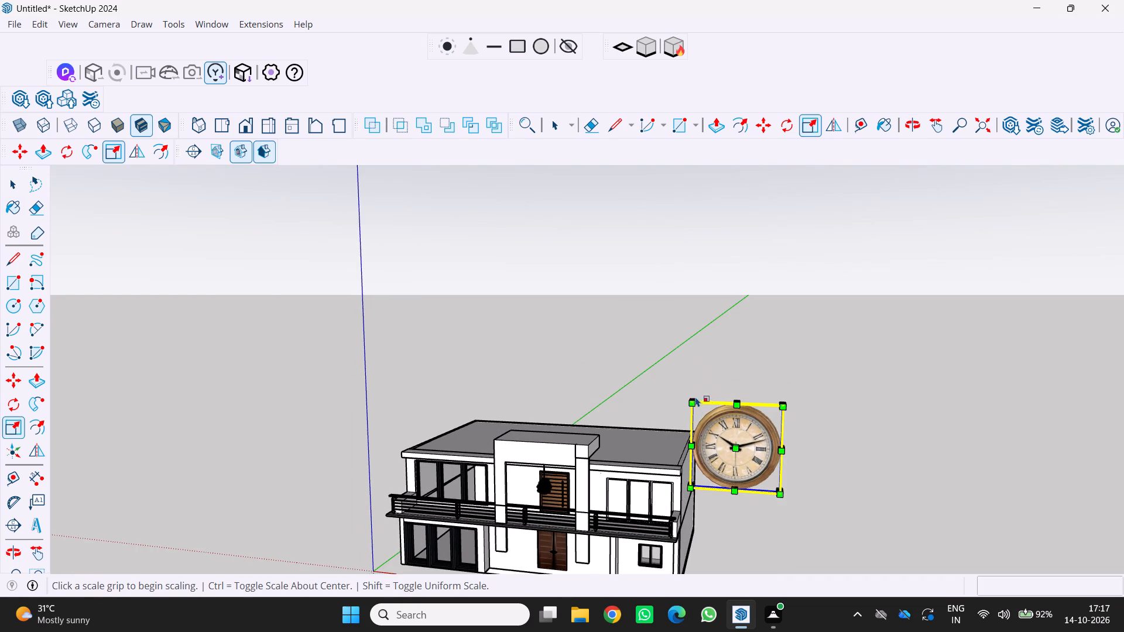
{"action": "left_click_drag", "start_coordinate": [694, 396], "coordinate": [706, 402]}
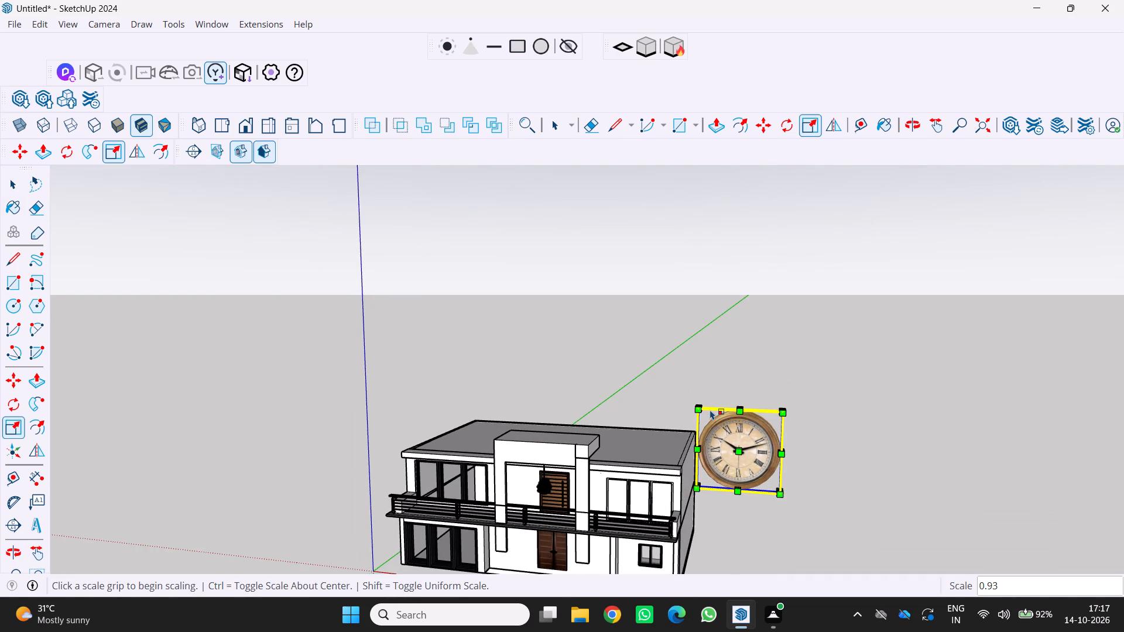
{"action": "key", "text": "space"}
Scale the clock down uniformly again from a corner, by a factor of about 0.57.
{"action": "key", "text": "s"}
{"action": "scroll", "coordinate": [708, 475], "scroll_direction": "up", "scroll_amount": 3}
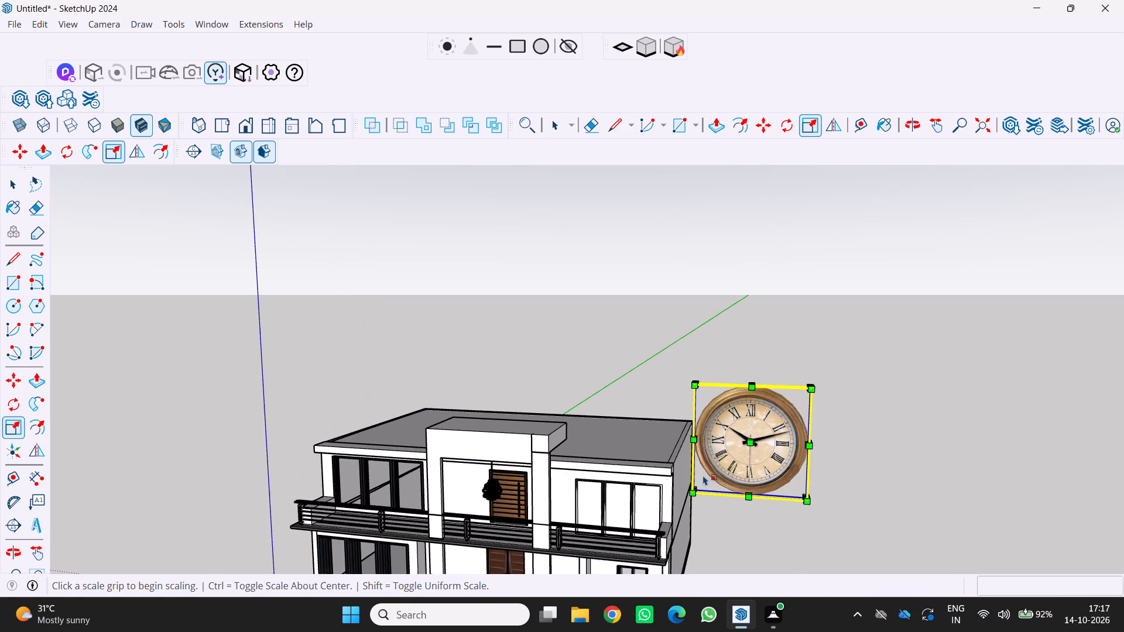
{"action": "scroll", "coordinate": [752, 517], "scroll_direction": "up", "scroll_amount": 4}
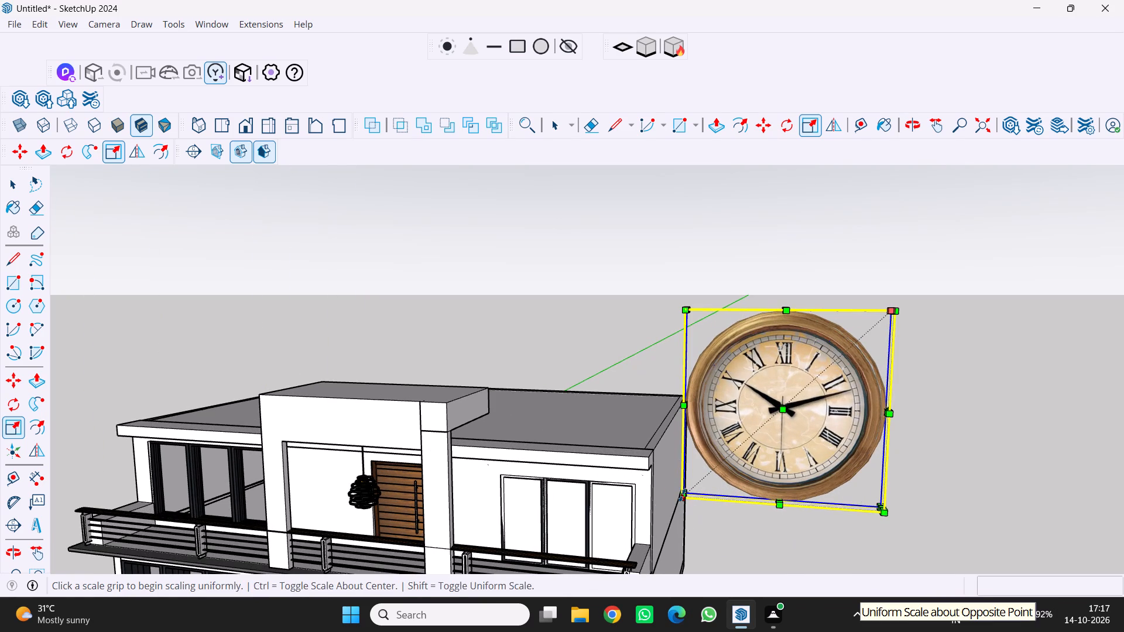
{"action": "left_click", "coordinate": [682, 495]}
{"action": "left_click", "coordinate": [803, 458]}
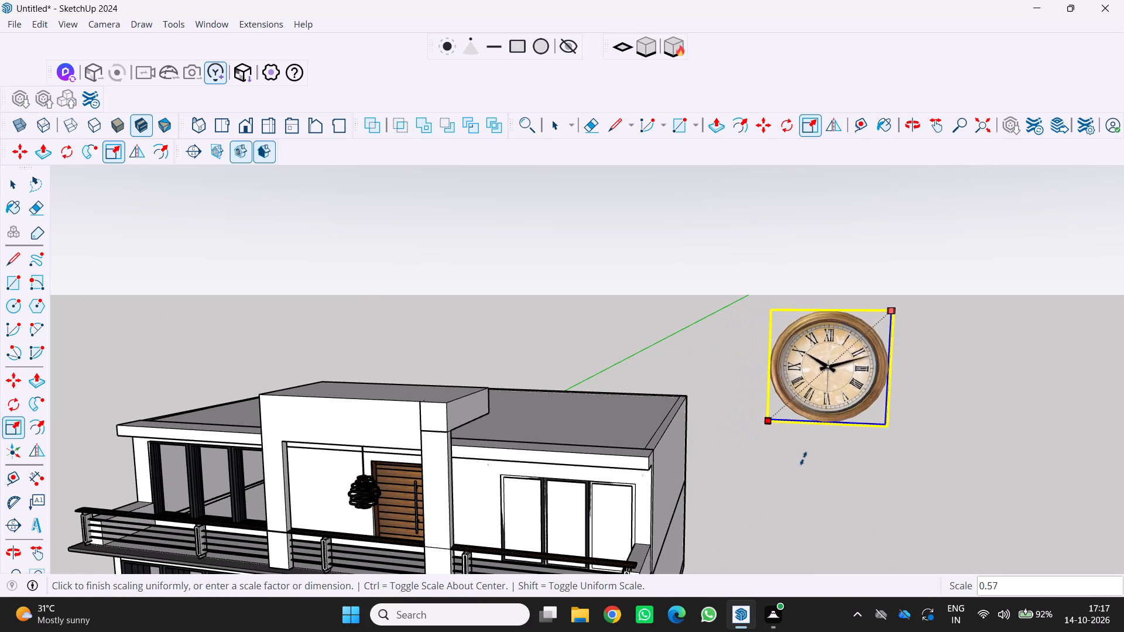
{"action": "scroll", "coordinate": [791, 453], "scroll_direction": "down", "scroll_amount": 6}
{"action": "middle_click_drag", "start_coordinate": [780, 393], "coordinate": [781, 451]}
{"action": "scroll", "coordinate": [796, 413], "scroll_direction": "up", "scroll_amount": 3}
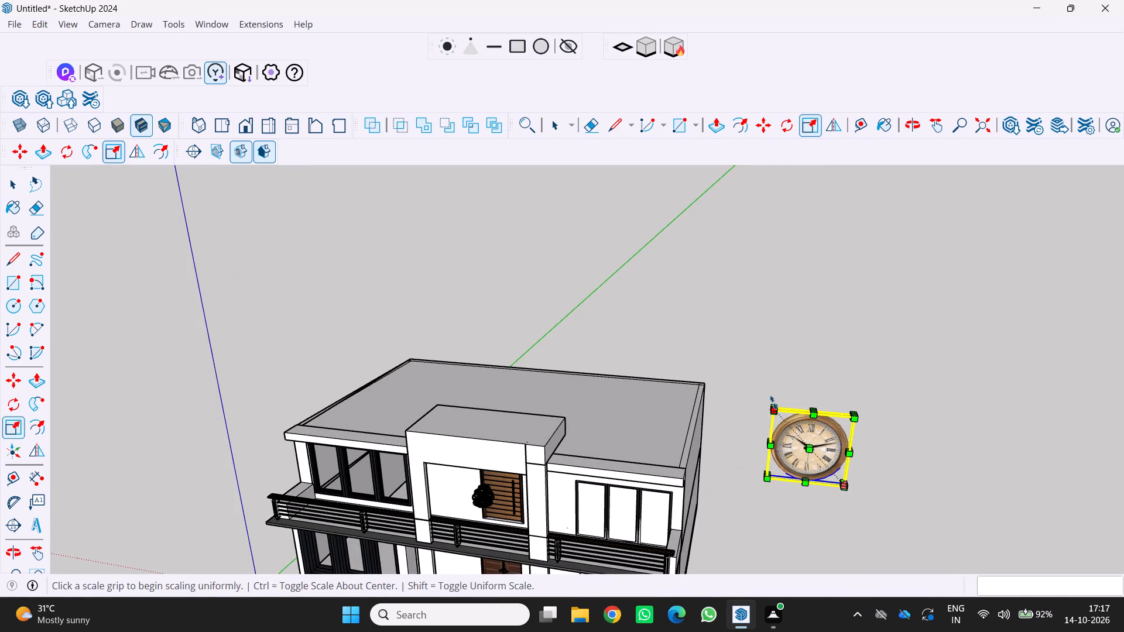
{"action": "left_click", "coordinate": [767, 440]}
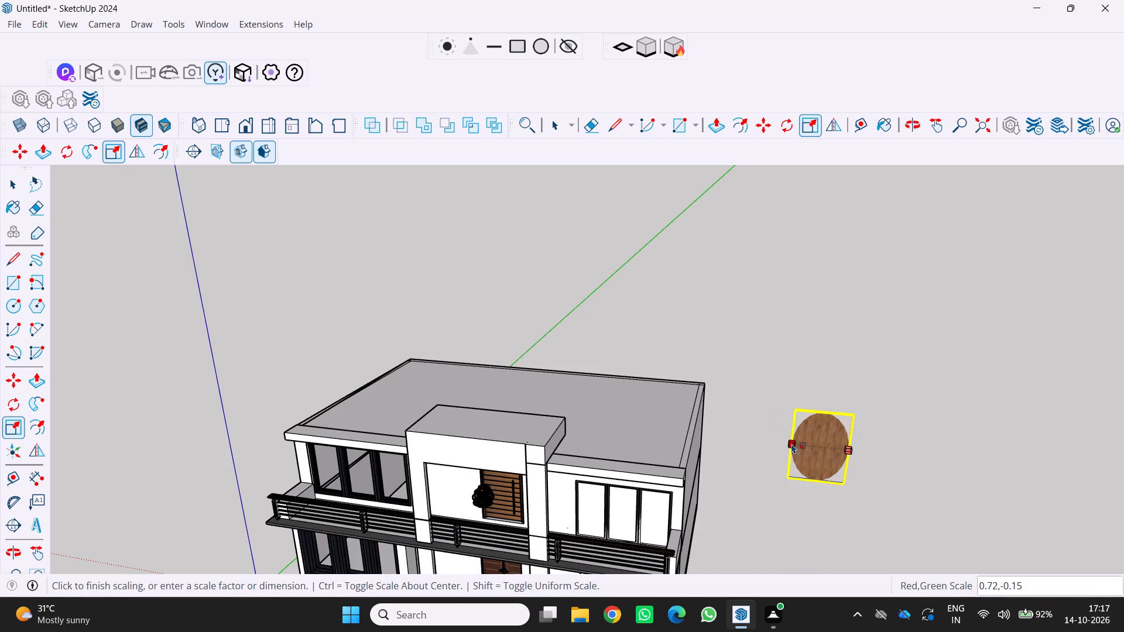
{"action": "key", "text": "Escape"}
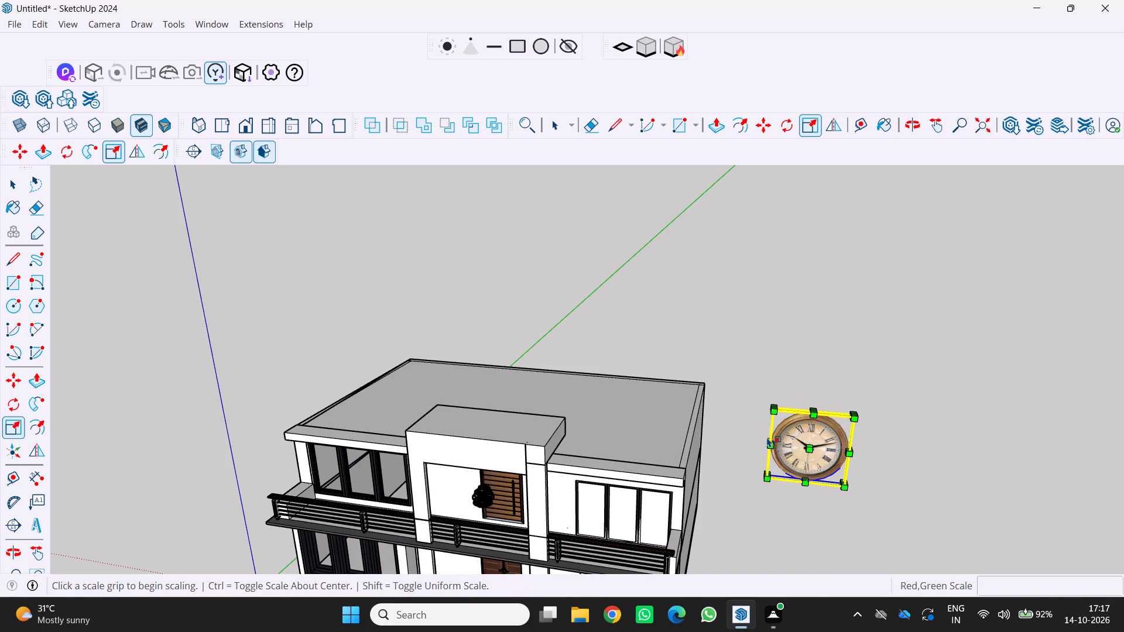
Shrink the clock slightly further with a uniform corner scale.
{"action": "scroll", "coordinate": [834, 456], "scroll_direction": "up", "scroll_amount": 1}
{"action": "middle_click_drag", "start_coordinate": [834, 456], "coordinate": [772, 379]}
{"action": "middle_click", "coordinate": [771, 379]}
{"action": "scroll", "coordinate": [773, 386], "scroll_direction": "up", "scroll_amount": 2}
{"action": "middle_click_drag", "start_coordinate": [780, 389], "coordinate": [793, 437]}
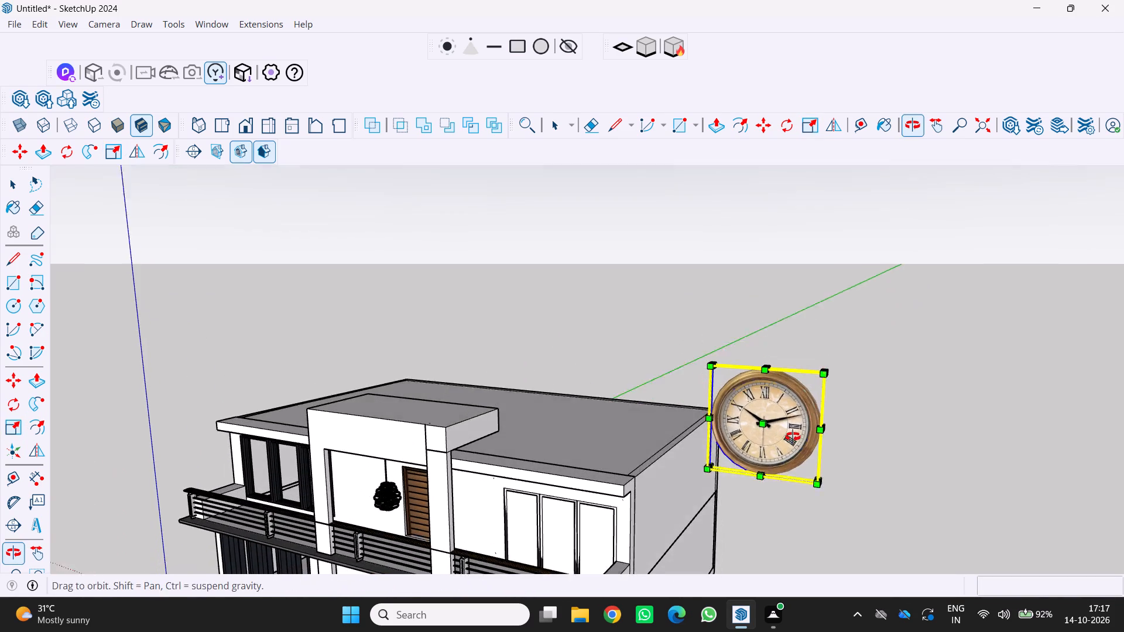
{"action": "middle_click_drag", "start_coordinate": [793, 437], "coordinate": [795, 439]}
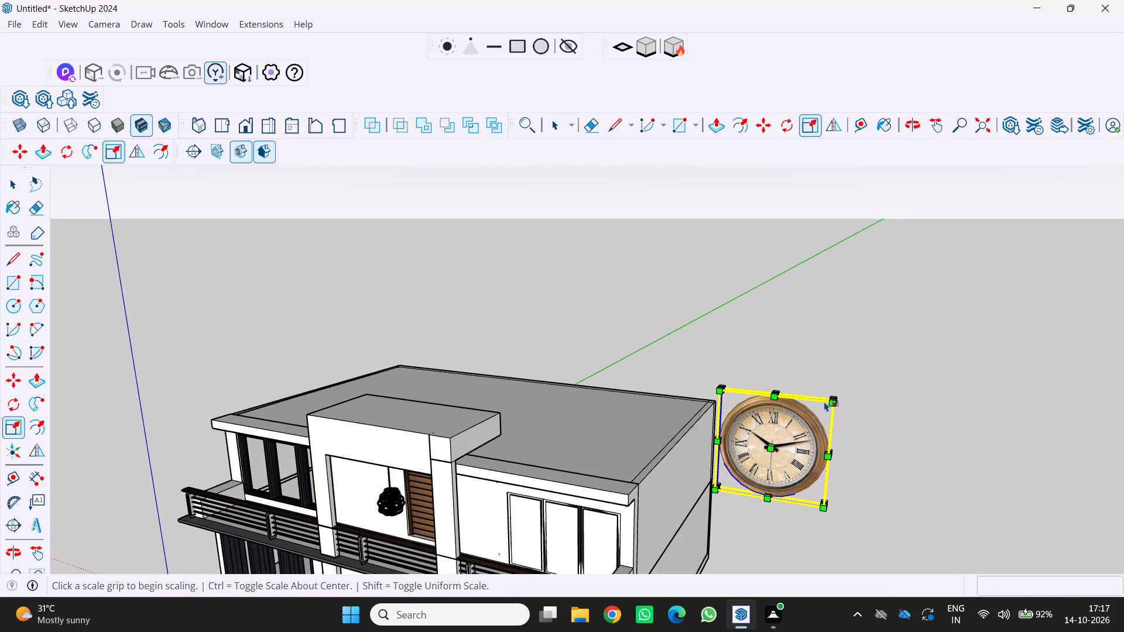
{"action": "key", "text": "s"}
{"action": "left_click", "coordinate": [831, 404]}
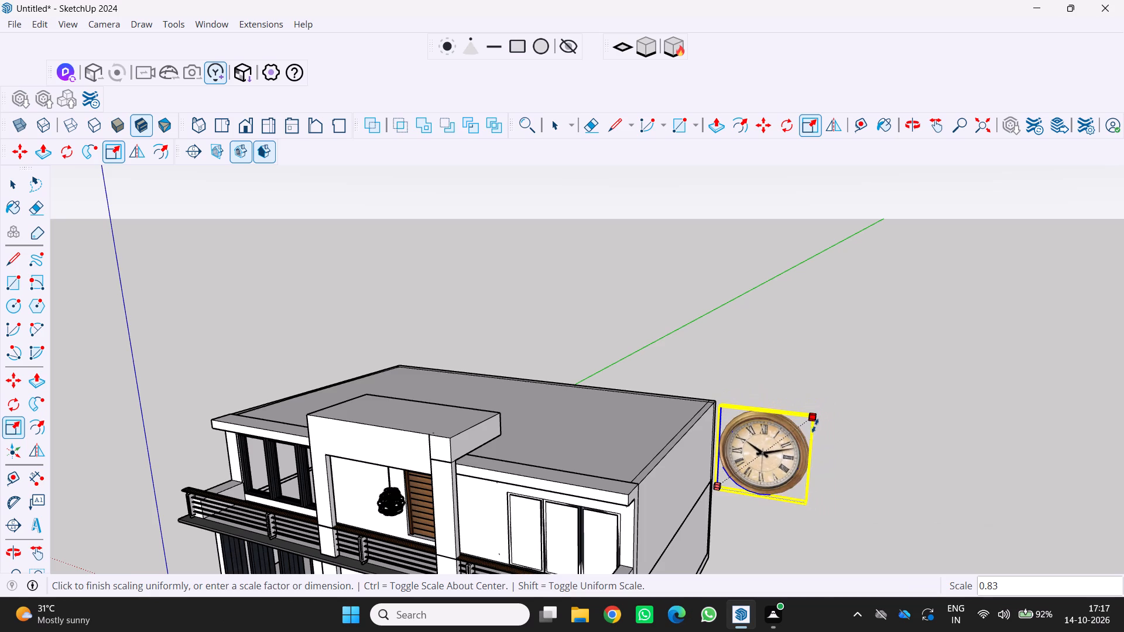
{"action": "left_click", "coordinate": [804, 438]}
{"action": "key", "text": "space"}
Move the clock by its lower corner about 32' 11" onto the front face of the entrance frame, centred above the upper door.
{"action": "middle_click_drag", "start_coordinate": [707, 493], "coordinate": [823, 470]}
{"action": "scroll", "coordinate": [810, 466], "scroll_direction": "down", "scroll_amount": 3}
{"action": "middle_click_drag", "start_coordinate": [746, 475], "coordinate": [686, 452]}
{"action": "key", "text": "m"}
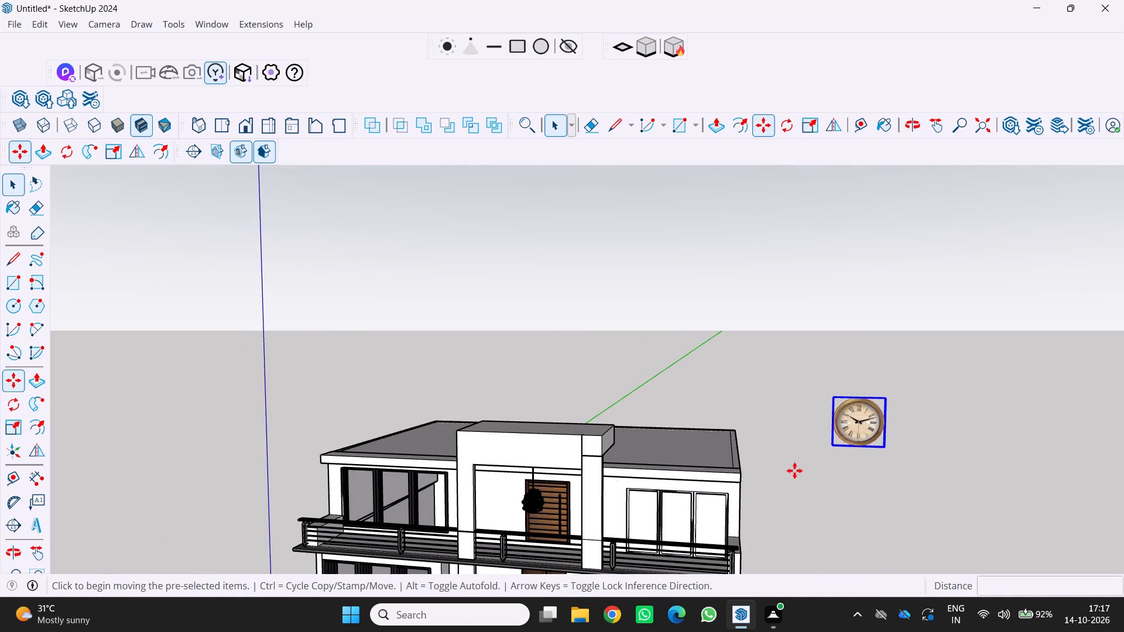
{"action": "scroll", "coordinate": [814, 466], "scroll_direction": "up", "scroll_amount": 2}
{"action": "left_click", "coordinate": [832, 441]}
{"action": "scroll", "coordinate": [412, 470], "scroll_direction": "up", "scroll_amount": 2}
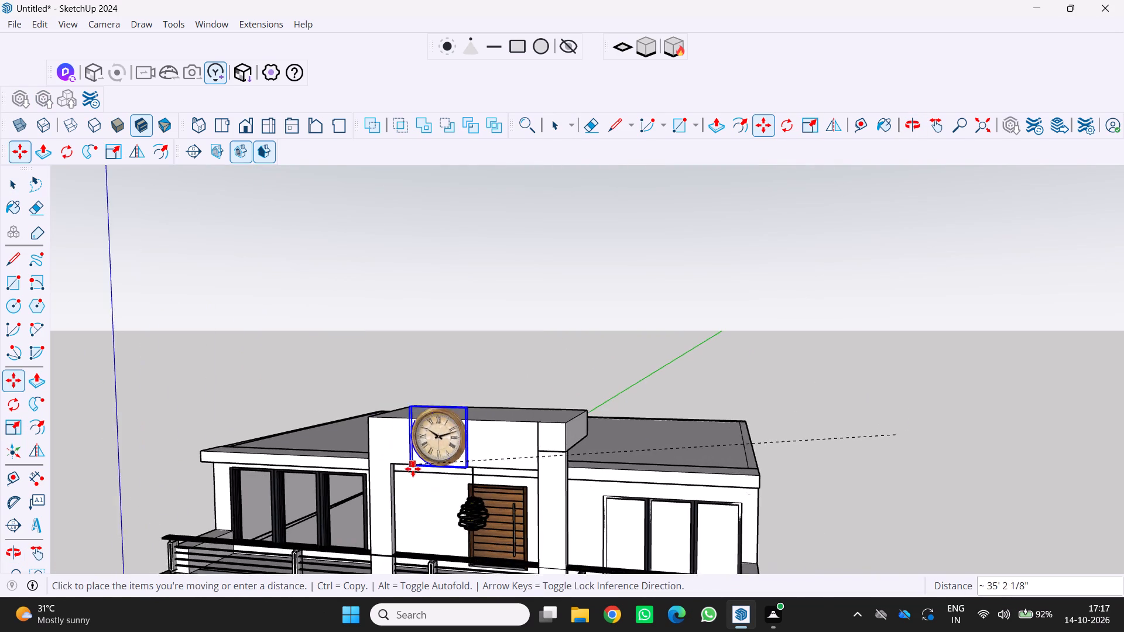
{"action": "scroll", "coordinate": [413, 469], "scroll_direction": "up", "scroll_amount": 3}
{"action": "middle_click_drag", "start_coordinate": [424, 474], "coordinate": [512, 479]}
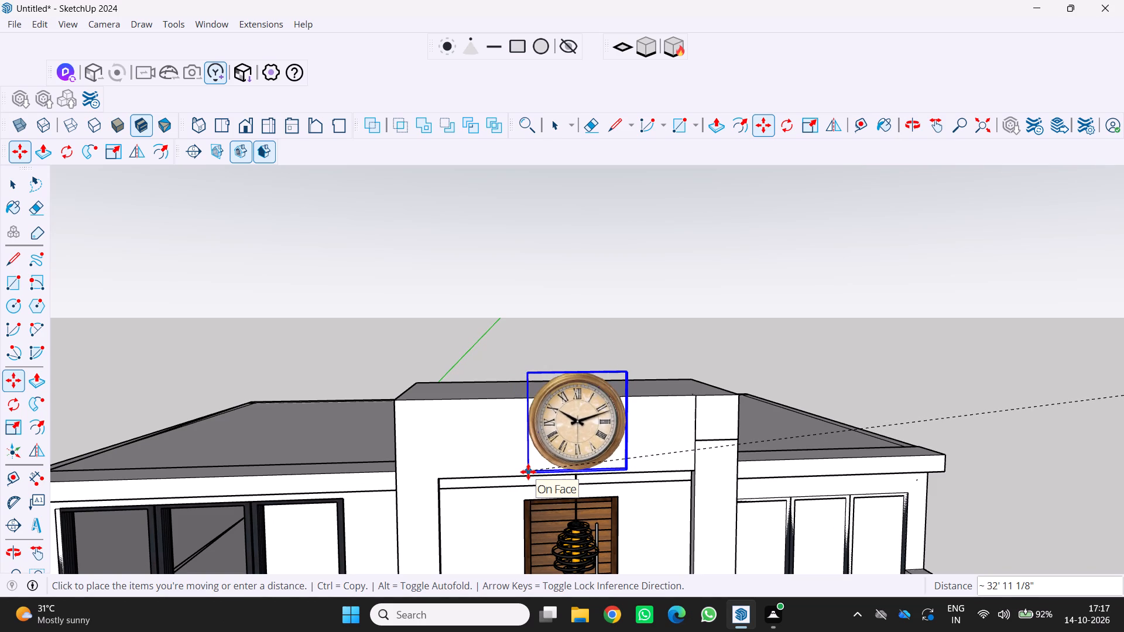
{"action": "left_click", "coordinate": [525, 476]}
Scale the clock on the entrance frame uniformly by about 0.76 so it fits within the top band, then deselect it.
{"action": "scroll", "coordinate": [540, 450], "scroll_direction": "down", "scroll_amount": 1}
{"action": "middle_click_drag", "start_coordinate": [539, 449], "coordinate": [519, 458]}
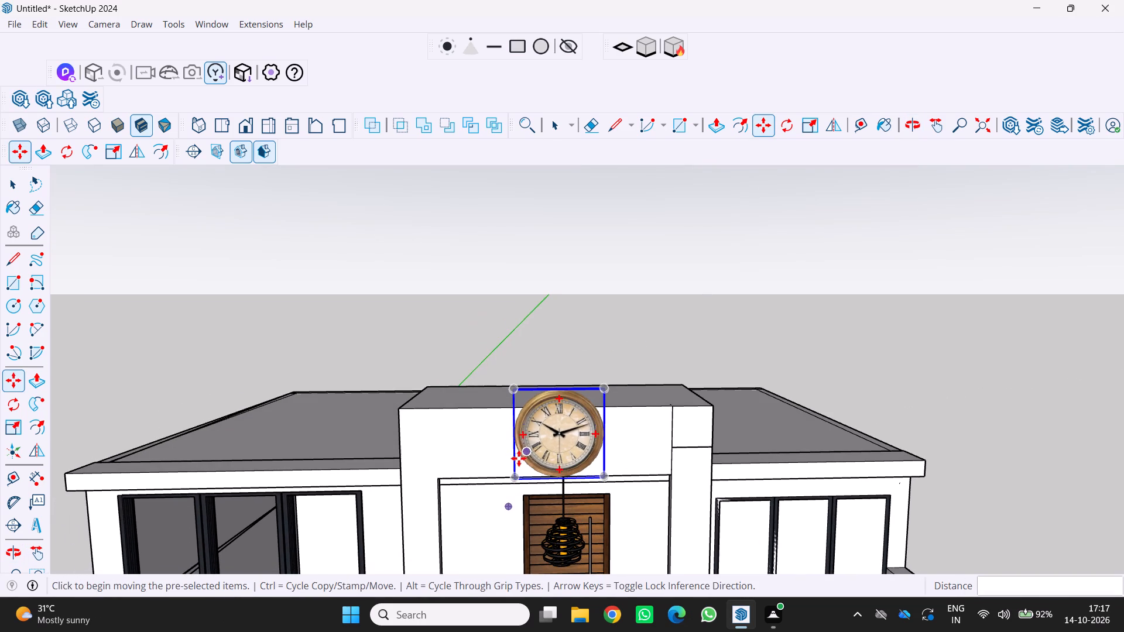
{"action": "key", "text": "s"}
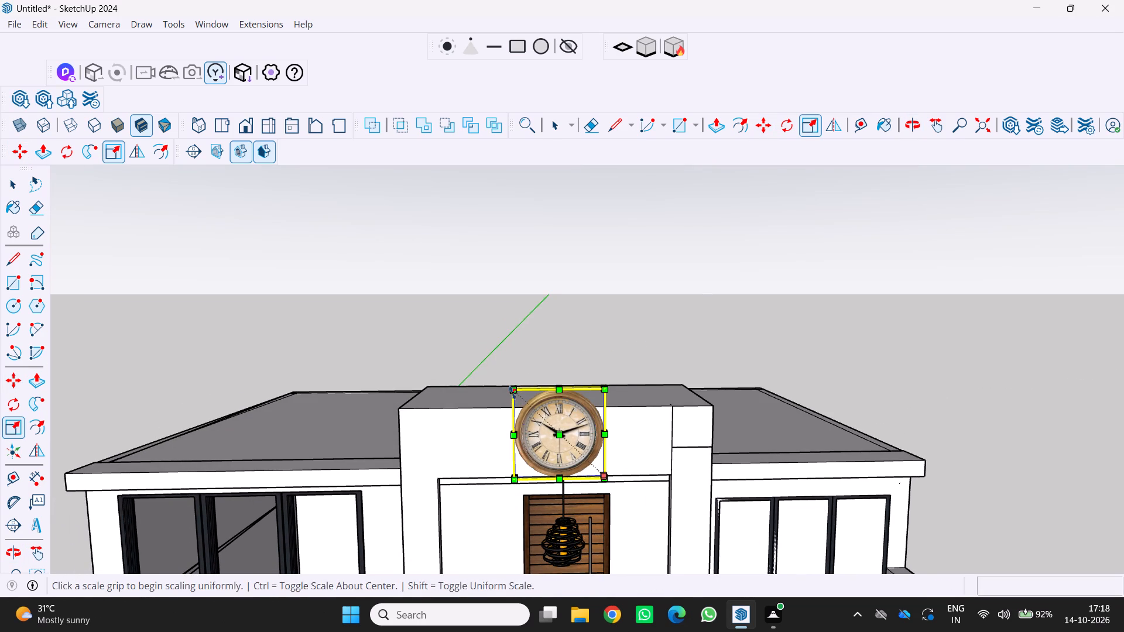
{"action": "left_click", "coordinate": [512, 393]}
{"action": "scroll", "coordinate": [498, 425], "scroll_direction": "down", "scroll_amount": 5}
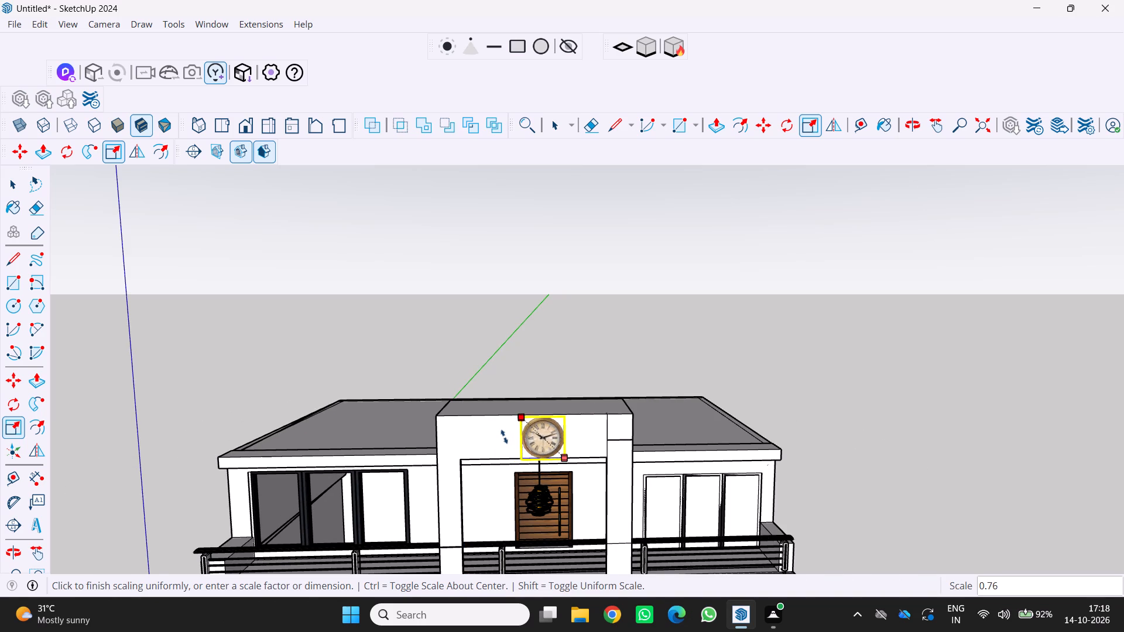
{"action": "left_click", "coordinate": [504, 437]}
{"action": "key", "text": "space"}
{"action": "key", "text": "space"}
{"action": "middle_click_drag", "start_coordinate": [461, 488], "coordinate": [426, 432]}
{"action": "key", "text": "space"}
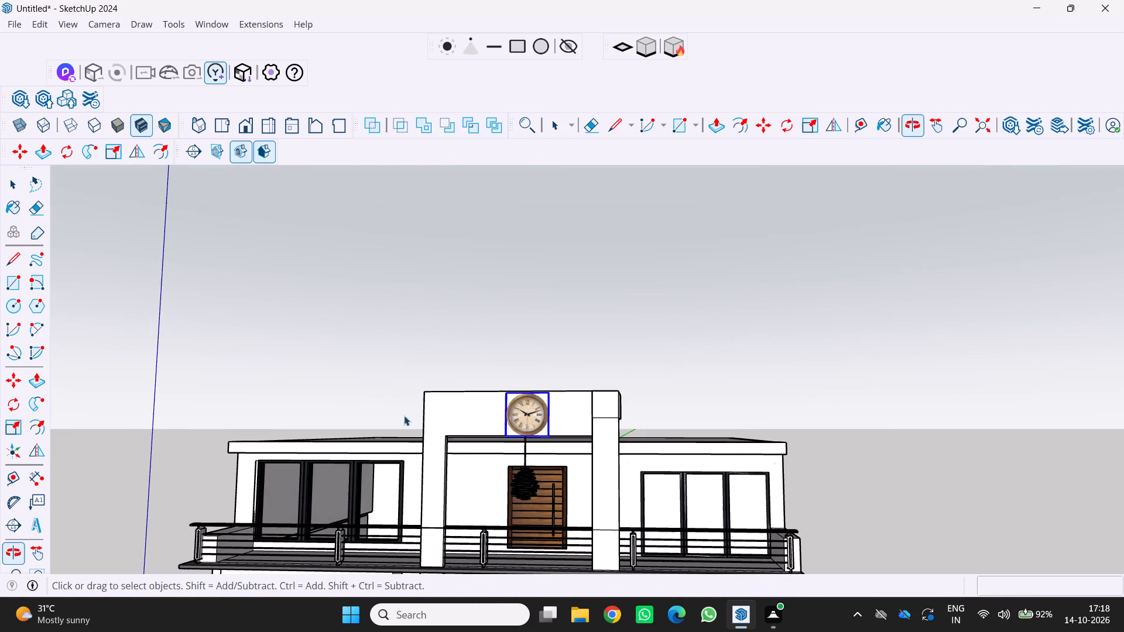
{"action": "left_click", "coordinate": [306, 368]}
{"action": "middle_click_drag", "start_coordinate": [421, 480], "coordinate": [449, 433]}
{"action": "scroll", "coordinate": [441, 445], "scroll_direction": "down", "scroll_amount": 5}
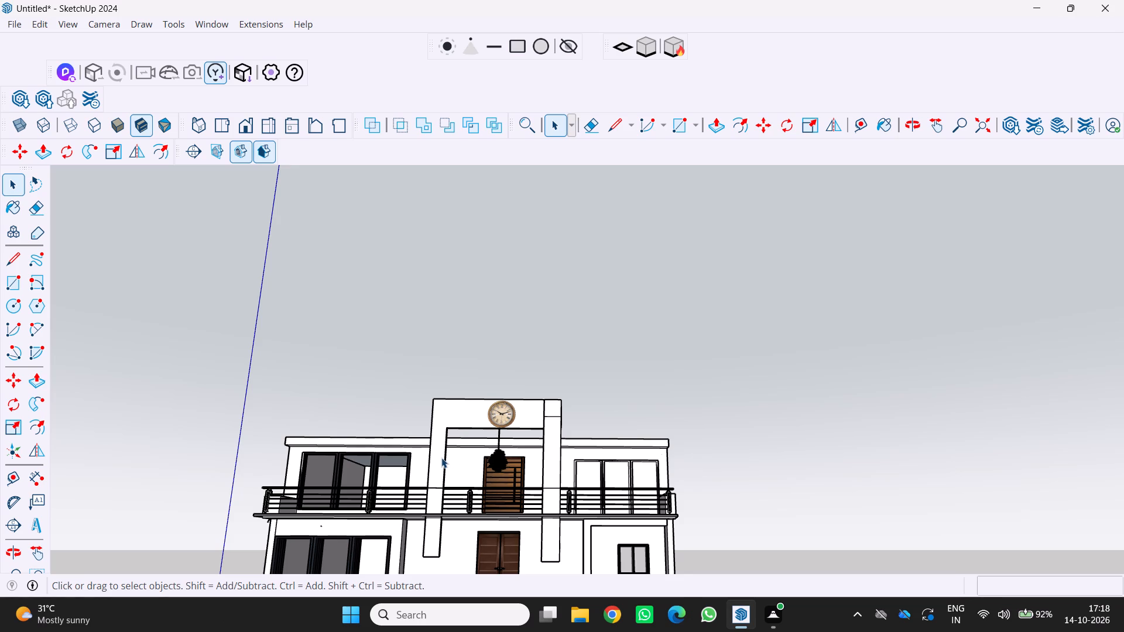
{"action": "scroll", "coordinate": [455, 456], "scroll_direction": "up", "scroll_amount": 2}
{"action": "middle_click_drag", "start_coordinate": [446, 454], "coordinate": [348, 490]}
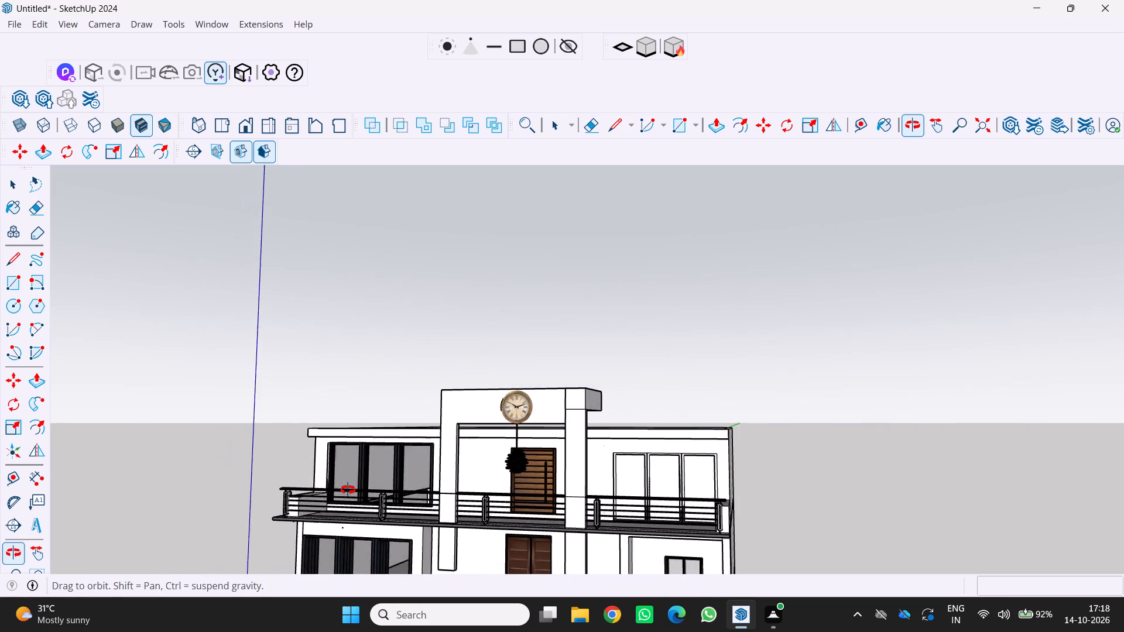
Draw a rectangle about 4" high across the full width of the entrance frame's left pillar, above the balcony railing.
{"action": "middle_click_drag", "start_coordinate": [348, 490], "coordinate": [162, 510]}
{"action": "scroll", "coordinate": [369, 433], "scroll_direction": "down", "scroll_amount": 2}
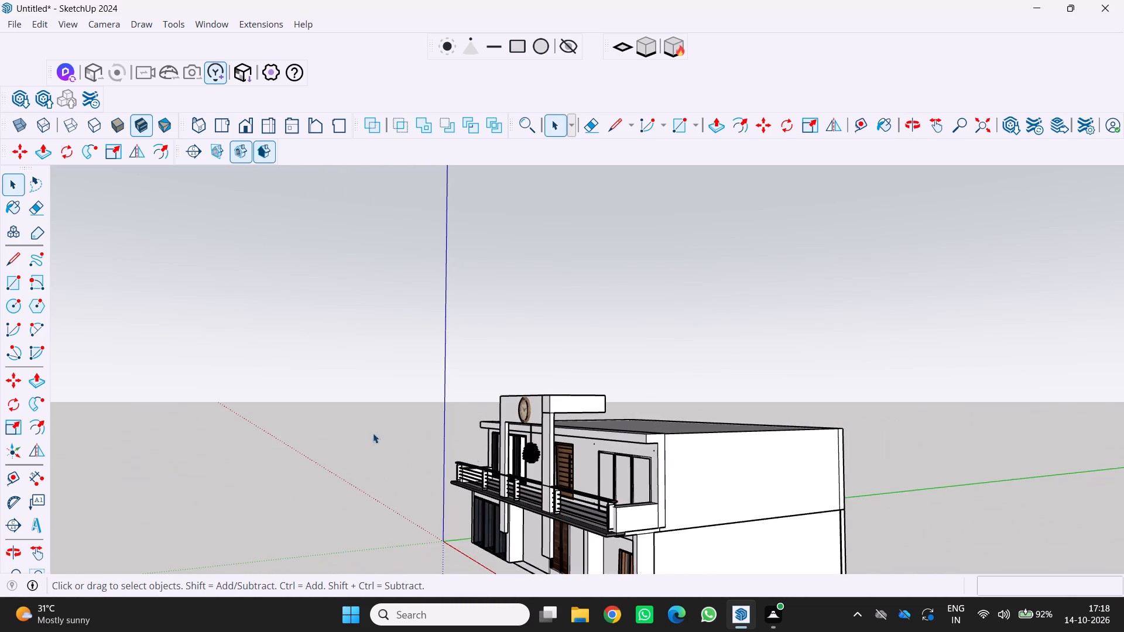
{"action": "scroll", "coordinate": [489, 456], "scroll_direction": "up", "scroll_amount": 1}
{"action": "middle_click_drag", "start_coordinate": [491, 457], "coordinate": [721, 507]}
{"action": "middle_click", "coordinate": [721, 507]}
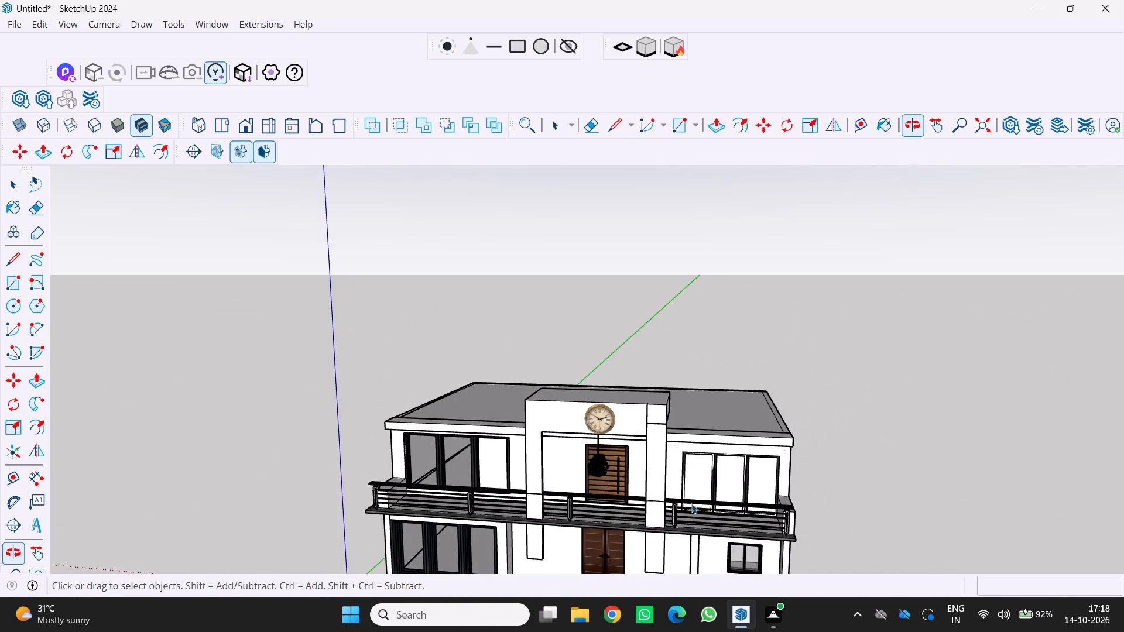
{"action": "scroll", "coordinate": [482, 480], "scroll_direction": "up", "scroll_amount": 3}
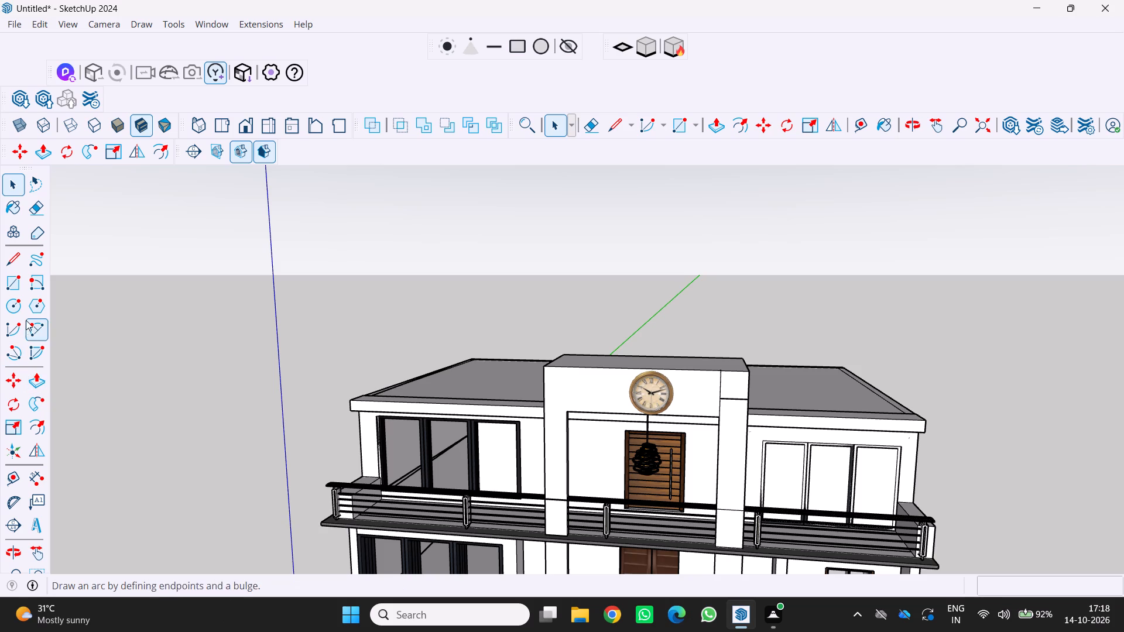
{"action": "left_click", "coordinate": [19, 283]}
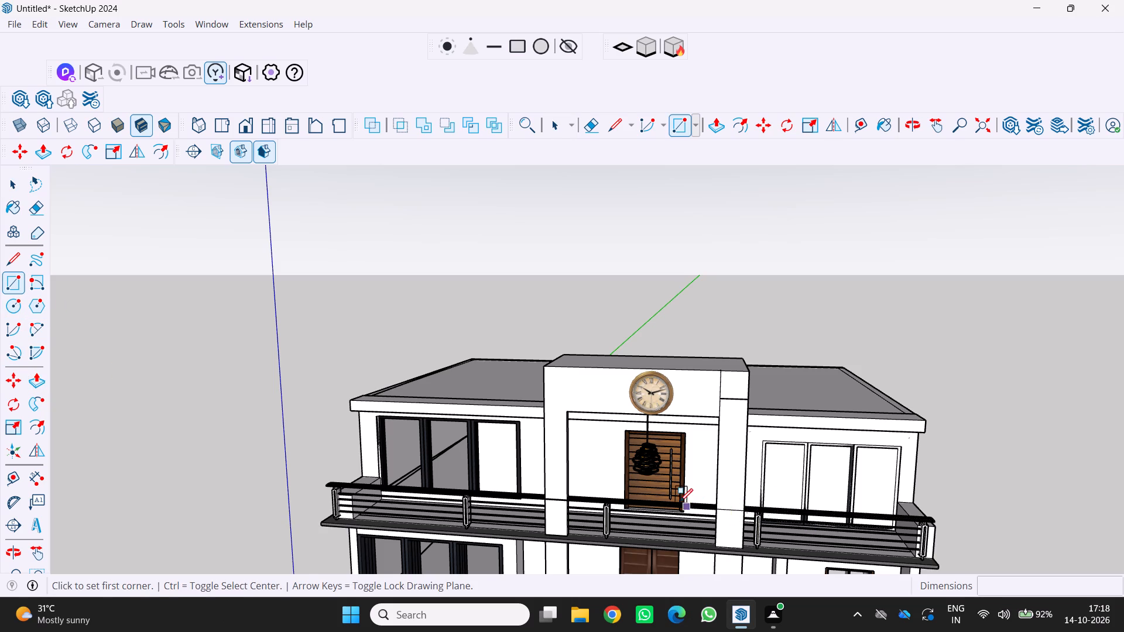
{"action": "scroll", "coordinate": [678, 500], "scroll_direction": "up", "scroll_amount": 1}
{"action": "scroll", "coordinate": [616, 473], "scroll_direction": "up", "scroll_amount": 1}
{"action": "scroll", "coordinate": [503, 435], "scroll_direction": "up", "scroll_amount": 2}
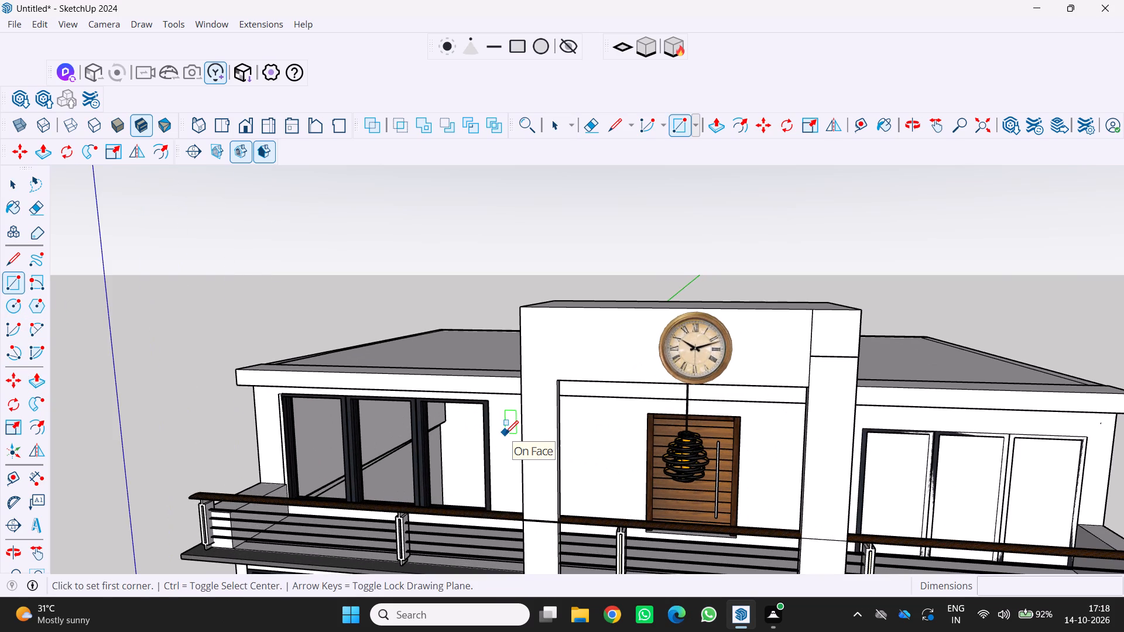
{"action": "left_click", "coordinate": [526, 474]}
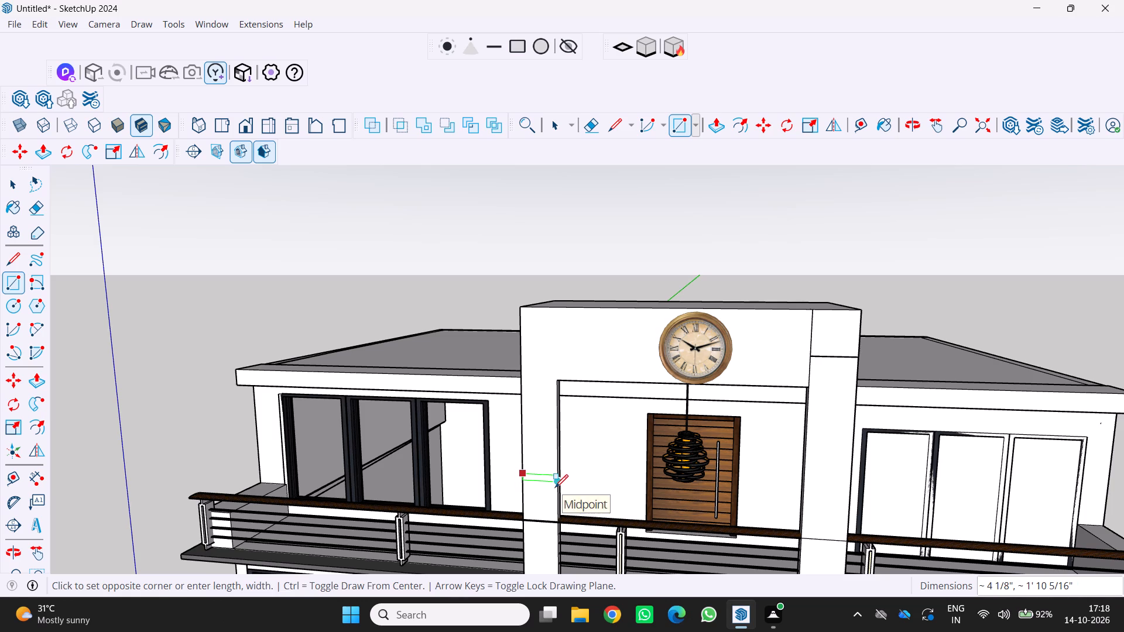
{"action": "left_click", "coordinate": [555, 487]}
Push/Pull the rectangle on the left pillar outward about 4 11/16" to form a raised band.
{"action": "scroll", "coordinate": [503, 509], "scroll_direction": "up", "scroll_amount": 3}
{"action": "key", "text": "p"}
{"action": "scroll", "coordinate": [562, 459], "scroll_direction": "up", "scroll_amount": 2}
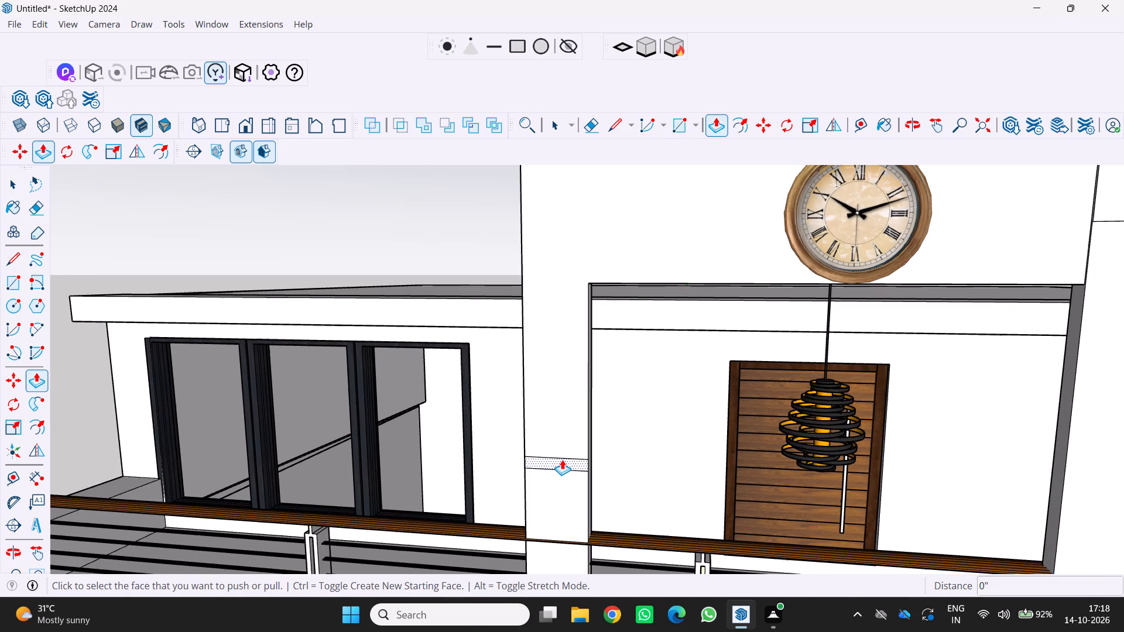
{"action": "left_click", "coordinate": [562, 459]}
{"action": "left_click", "coordinate": [557, 462]}
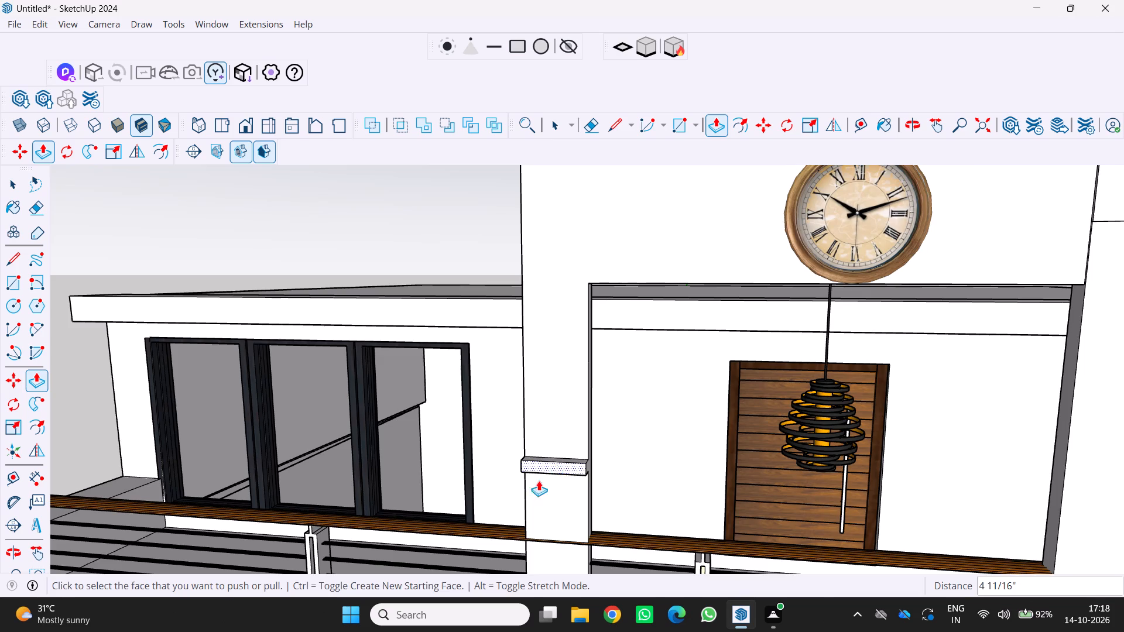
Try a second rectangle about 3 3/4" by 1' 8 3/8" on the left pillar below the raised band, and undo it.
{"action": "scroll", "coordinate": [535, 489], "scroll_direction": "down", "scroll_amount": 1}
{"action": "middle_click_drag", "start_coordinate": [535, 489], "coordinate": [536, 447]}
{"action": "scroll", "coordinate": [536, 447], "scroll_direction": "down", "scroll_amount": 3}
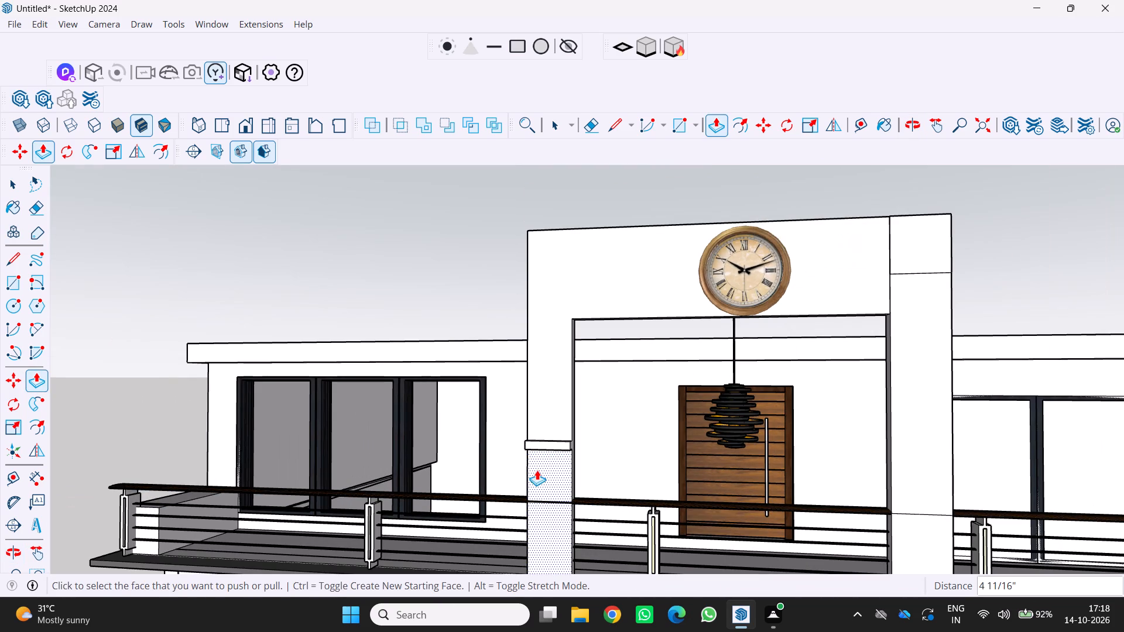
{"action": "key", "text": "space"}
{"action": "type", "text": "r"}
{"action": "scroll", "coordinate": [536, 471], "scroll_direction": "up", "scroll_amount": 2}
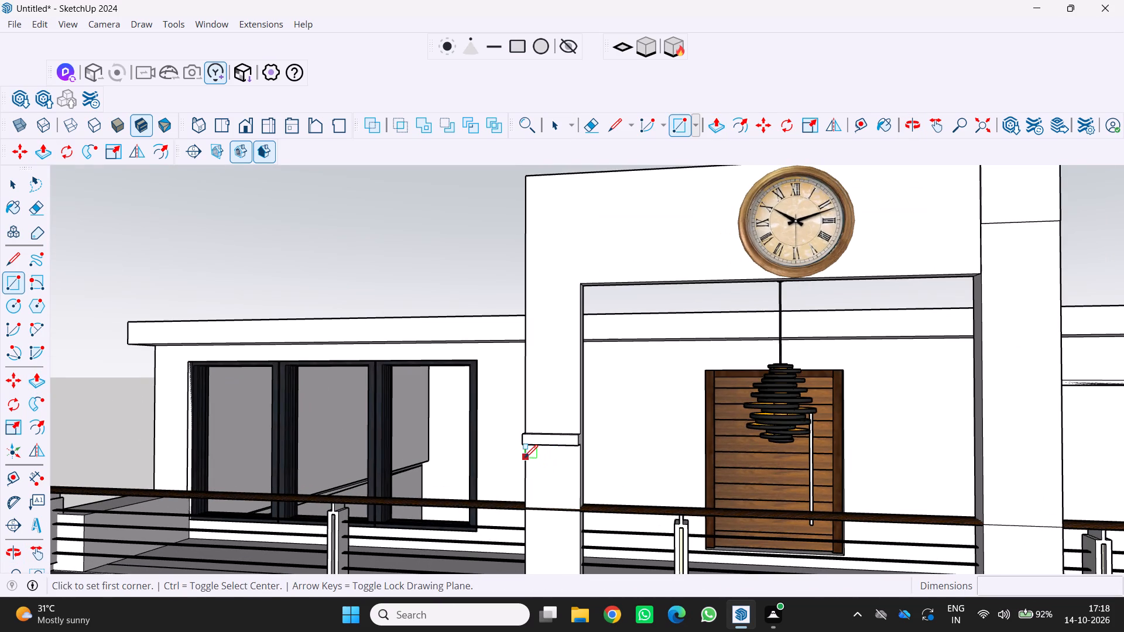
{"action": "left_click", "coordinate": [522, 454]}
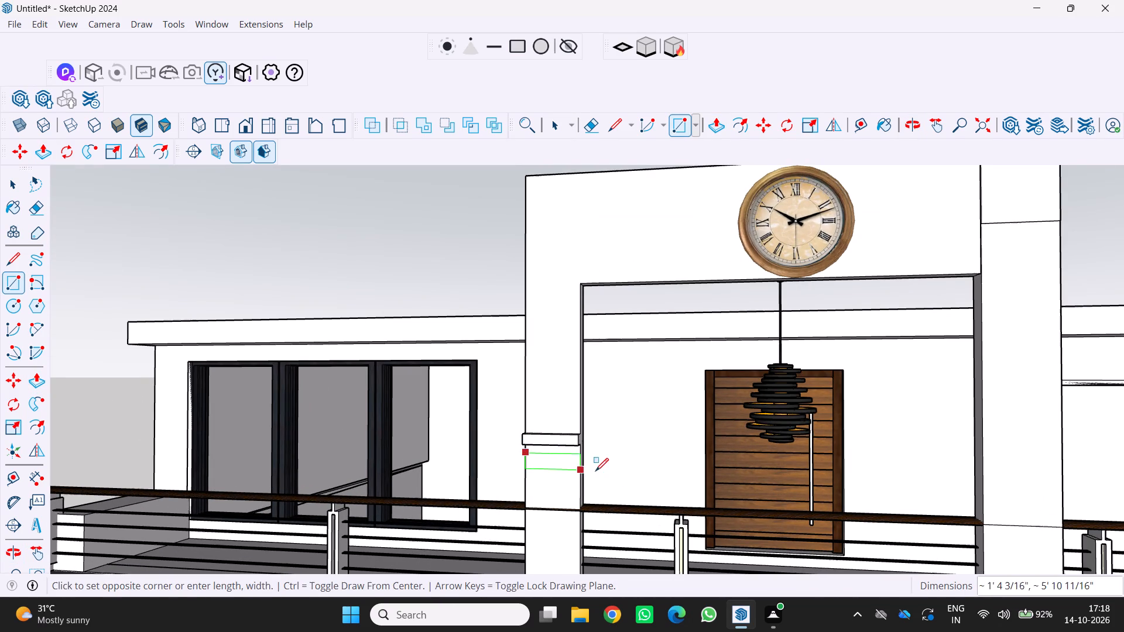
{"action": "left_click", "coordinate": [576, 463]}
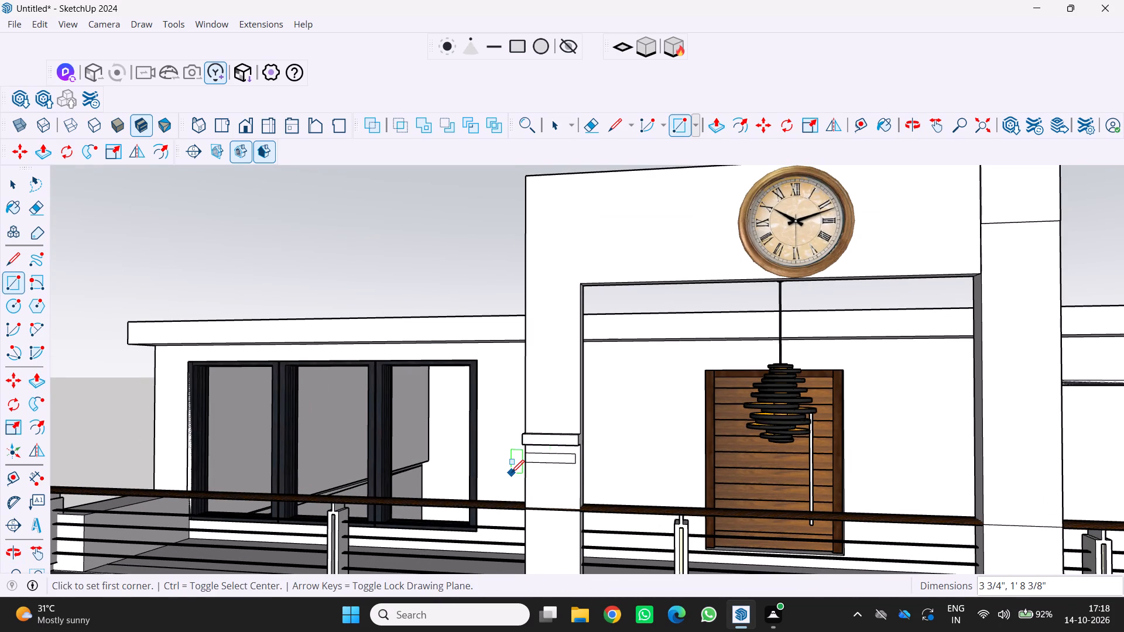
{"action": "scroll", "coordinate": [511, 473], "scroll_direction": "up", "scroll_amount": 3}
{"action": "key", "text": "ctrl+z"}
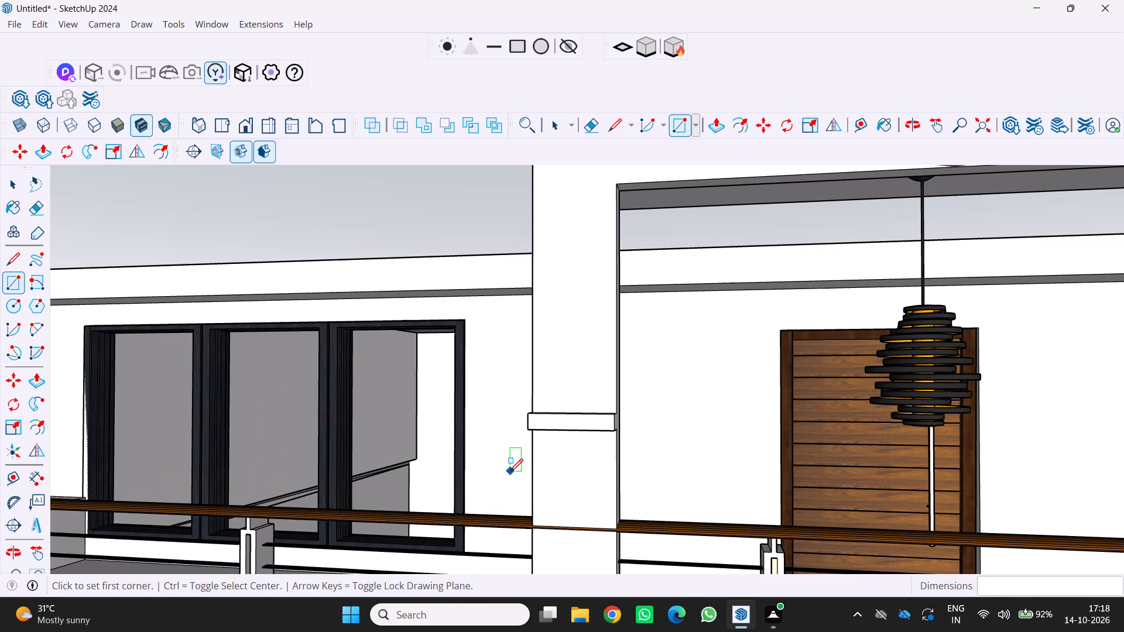
Draw a rectangle about 3 1/8" high across the full width of the left pillar, just below the raised band.
{"action": "key", "text": "r"}
{"action": "scroll", "coordinate": [522, 463], "scroll_direction": "up", "scroll_amount": 3}
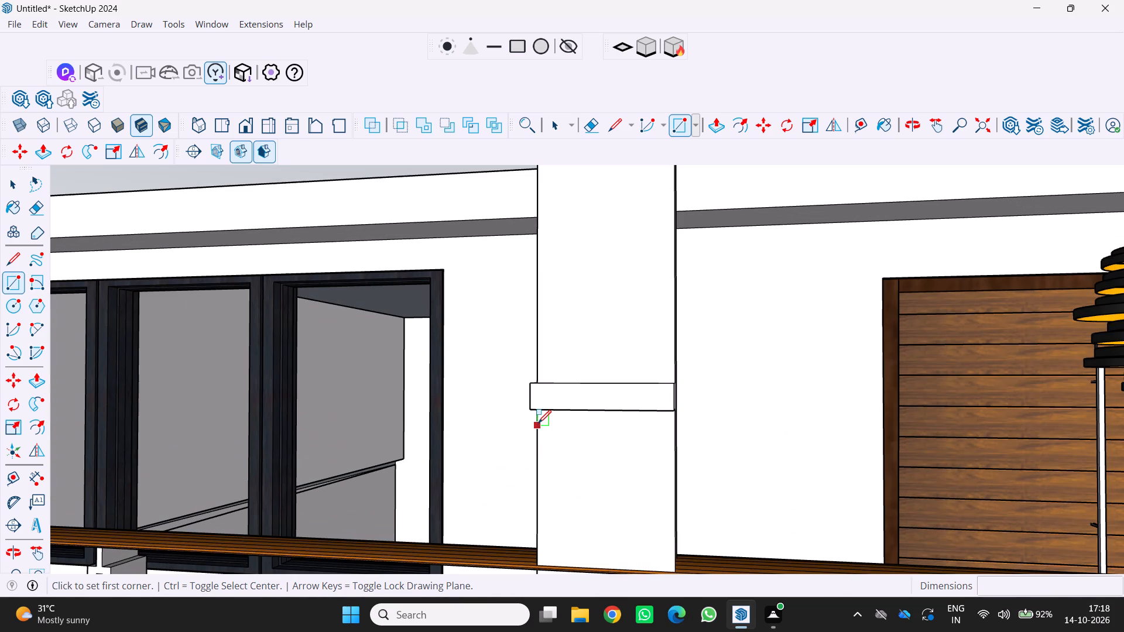
{"action": "left_click", "coordinate": [538, 423]}
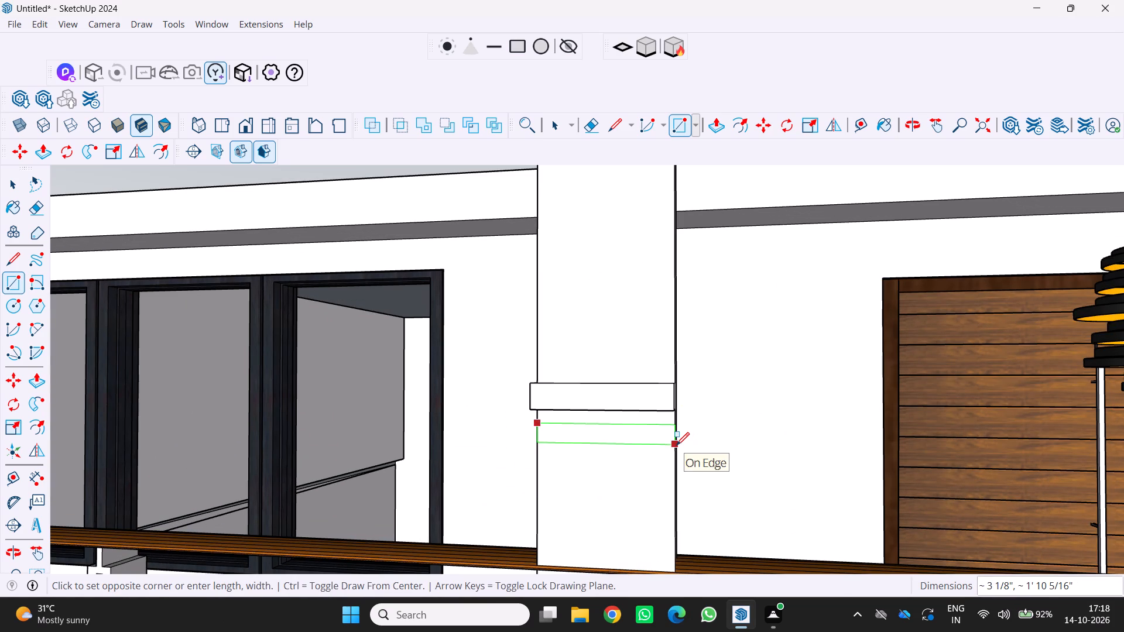
{"action": "left_click", "coordinate": [676, 445]}
Push/Pull the lower rectangle on the left pillar outward about 3 11/16" to form a second raised band.
{"action": "key", "text": "p"}
{"action": "left_click", "coordinate": [621, 429]}
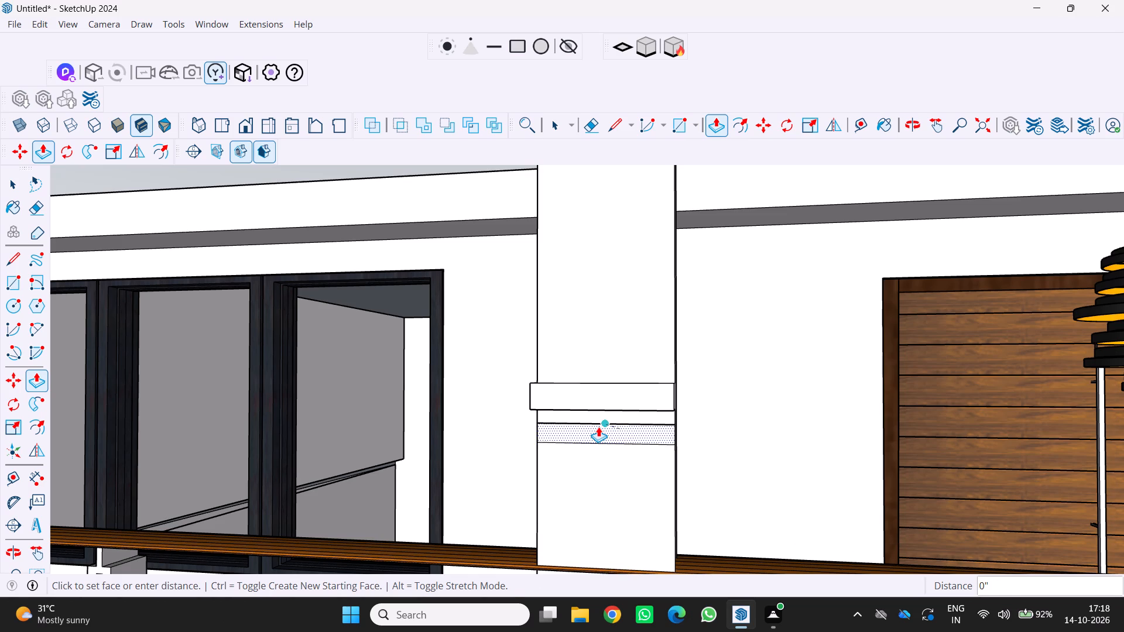
{"action": "left_click", "coordinate": [598, 427]}
{"action": "scroll", "coordinate": [585, 446], "scroll_direction": "down", "scroll_amount": 5}
{"action": "middle_click_drag", "start_coordinate": [575, 455], "coordinate": [485, 480]}
{"action": "scroll", "coordinate": [522, 466], "scroll_direction": "up", "scroll_amount": 3}
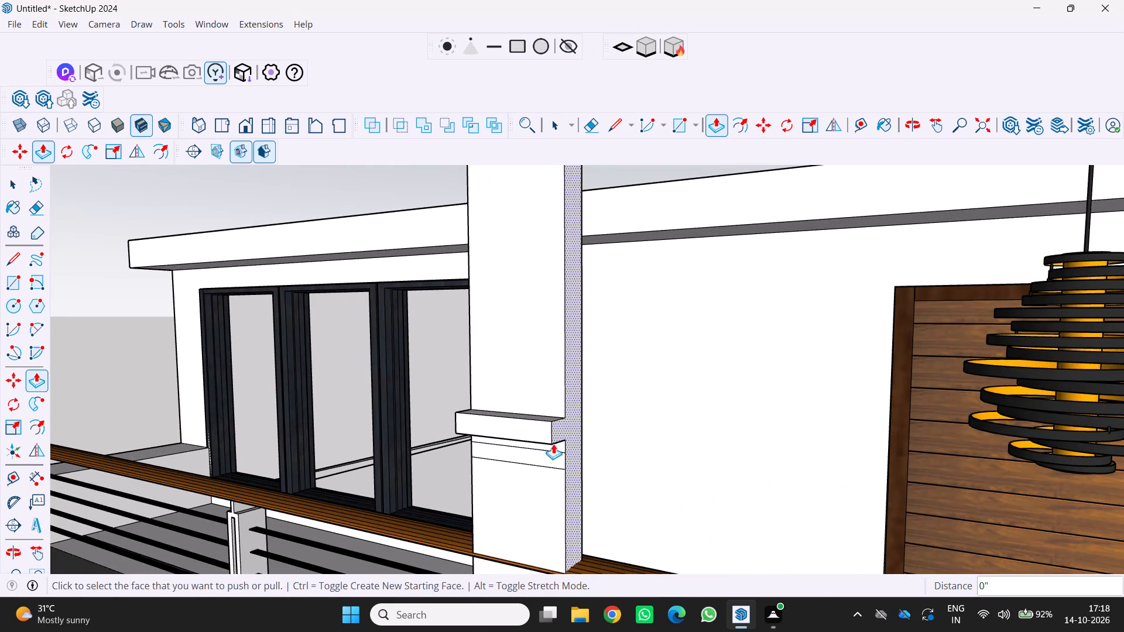
{"action": "left_click", "coordinate": [544, 455]}
{"action": "left_click", "coordinate": [533, 461]}
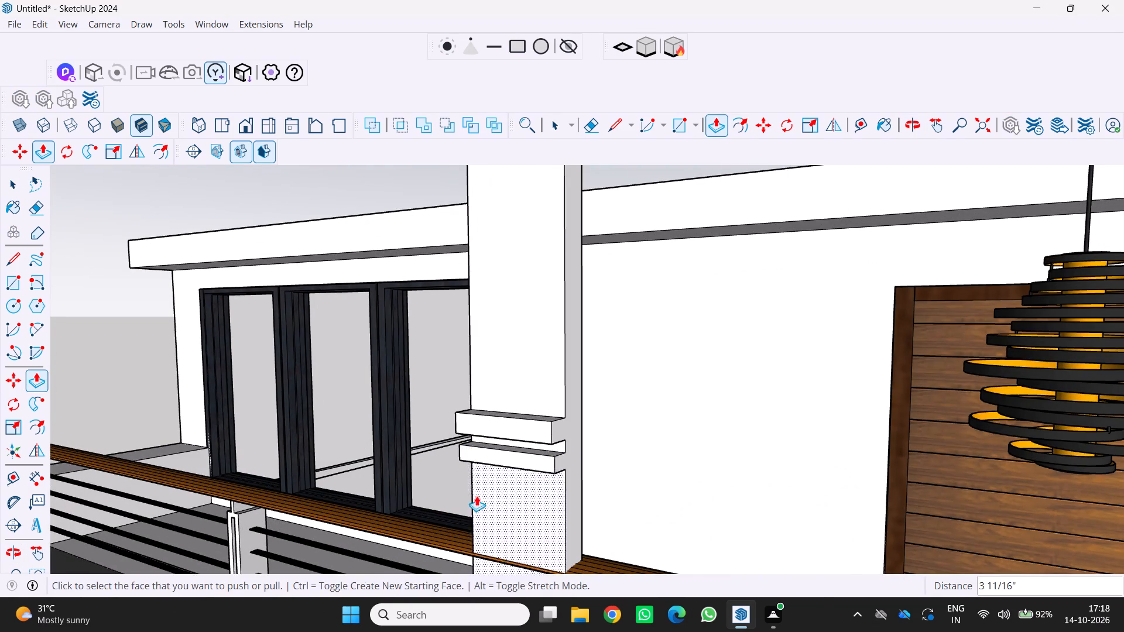
{"action": "key", "text": "space"}
{"action": "scroll", "coordinate": [459, 511], "scroll_direction": "down", "scroll_amount": 4}
{"action": "key", "text": "space"}
{"action": "key", "text": "space"}
Draw a rectangle about 5 1/4" high across the entrance frame's right pillar, level with the left pillar's bands.
{"action": "scroll", "coordinate": [459, 511], "scroll_direction": "down", "scroll_amount": 5}
{"action": "middle_click_drag", "start_coordinate": [459, 511], "coordinate": [533, 476]}
{"action": "scroll", "coordinate": [523, 483], "scroll_direction": "down", "scroll_amount": 3}
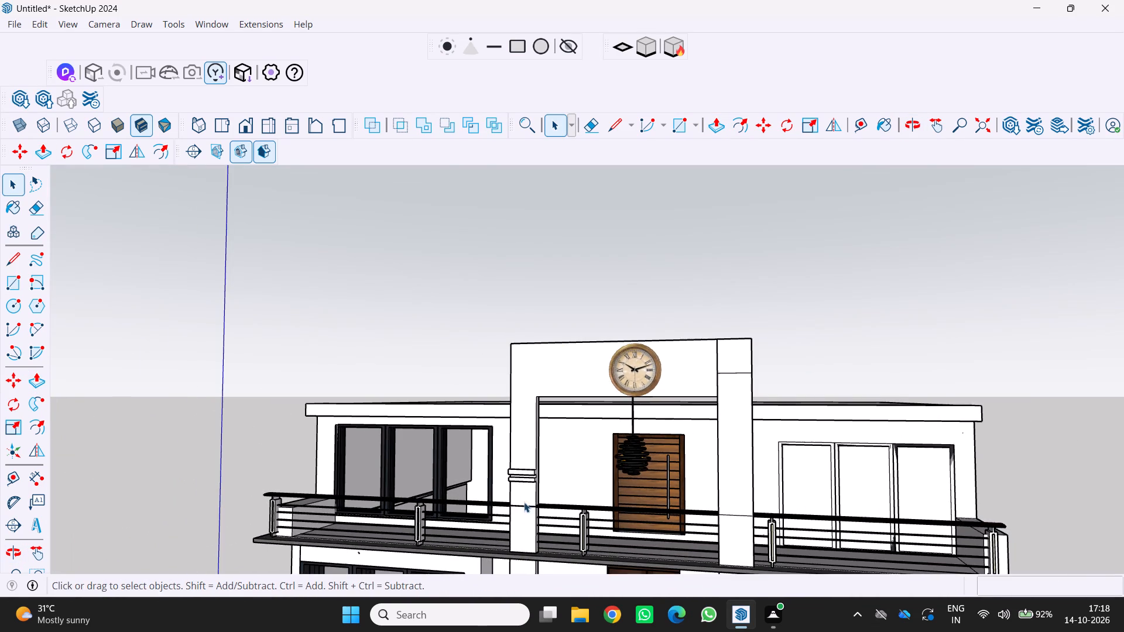
{"action": "scroll", "coordinate": [615, 507], "scroll_direction": "up", "scroll_amount": 2}
{"action": "scroll", "coordinate": [765, 517], "scroll_direction": "up", "scroll_amount": 1}
{"action": "scroll", "coordinate": [719, 503], "scroll_direction": "up", "scroll_amount": 2}
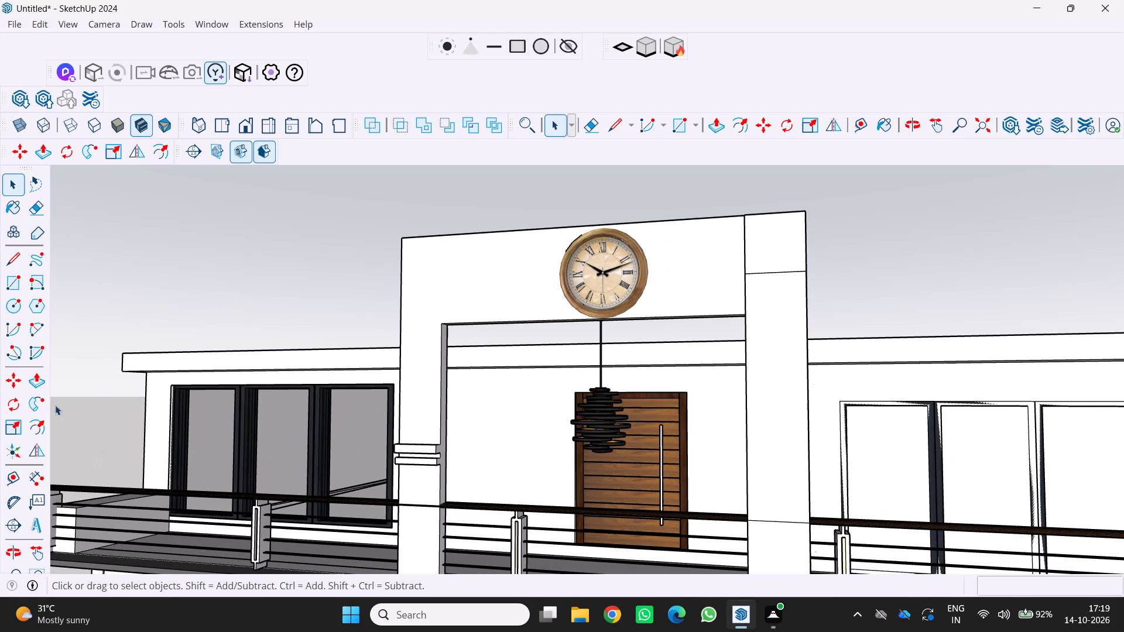
{"action": "left_click", "coordinate": [7, 284]}
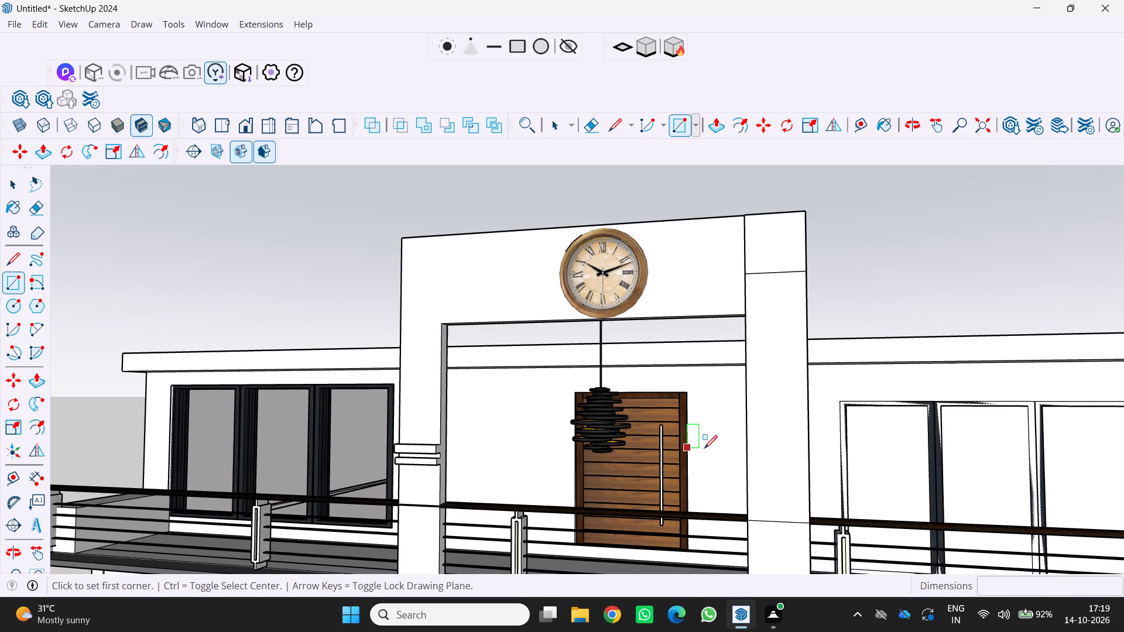
{"action": "left_click", "coordinate": [748, 442]}
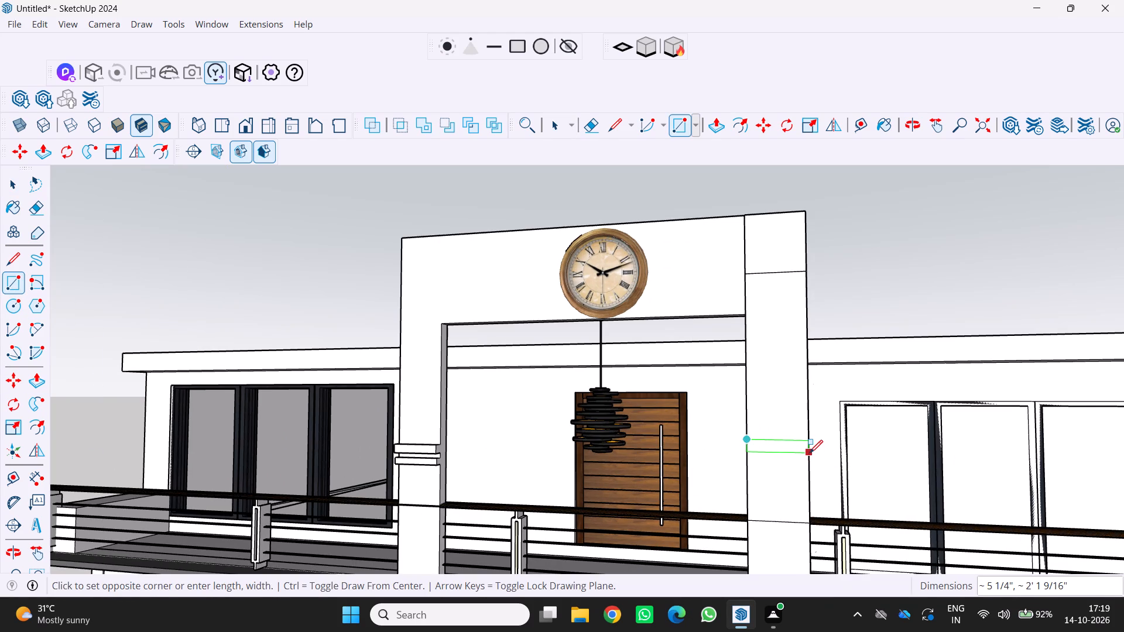
{"action": "left_click", "coordinate": [810, 453]}
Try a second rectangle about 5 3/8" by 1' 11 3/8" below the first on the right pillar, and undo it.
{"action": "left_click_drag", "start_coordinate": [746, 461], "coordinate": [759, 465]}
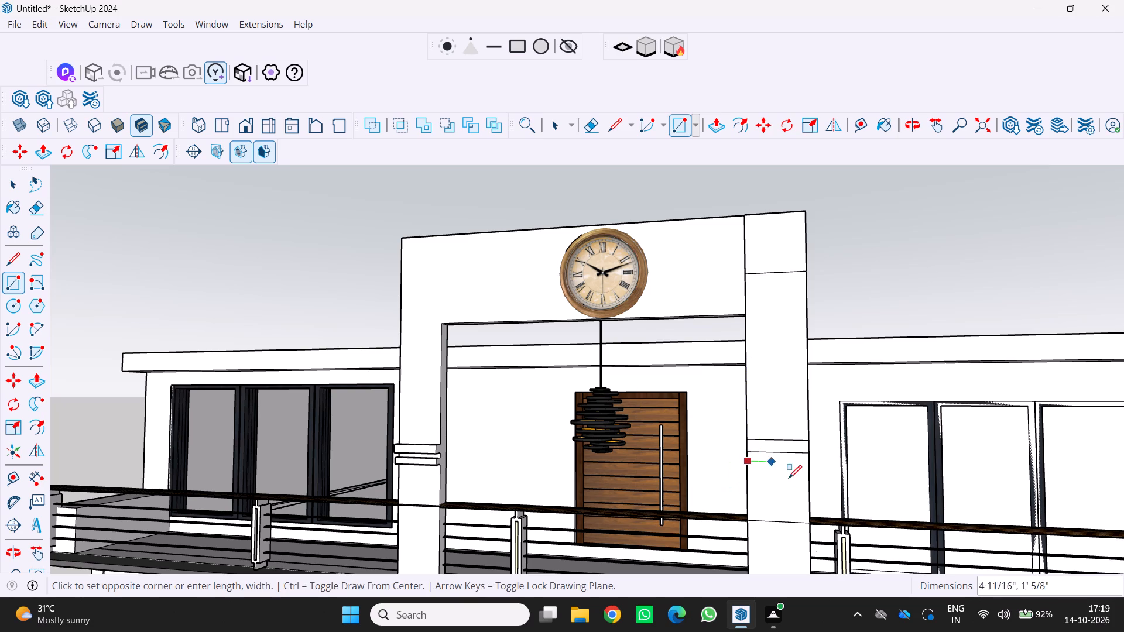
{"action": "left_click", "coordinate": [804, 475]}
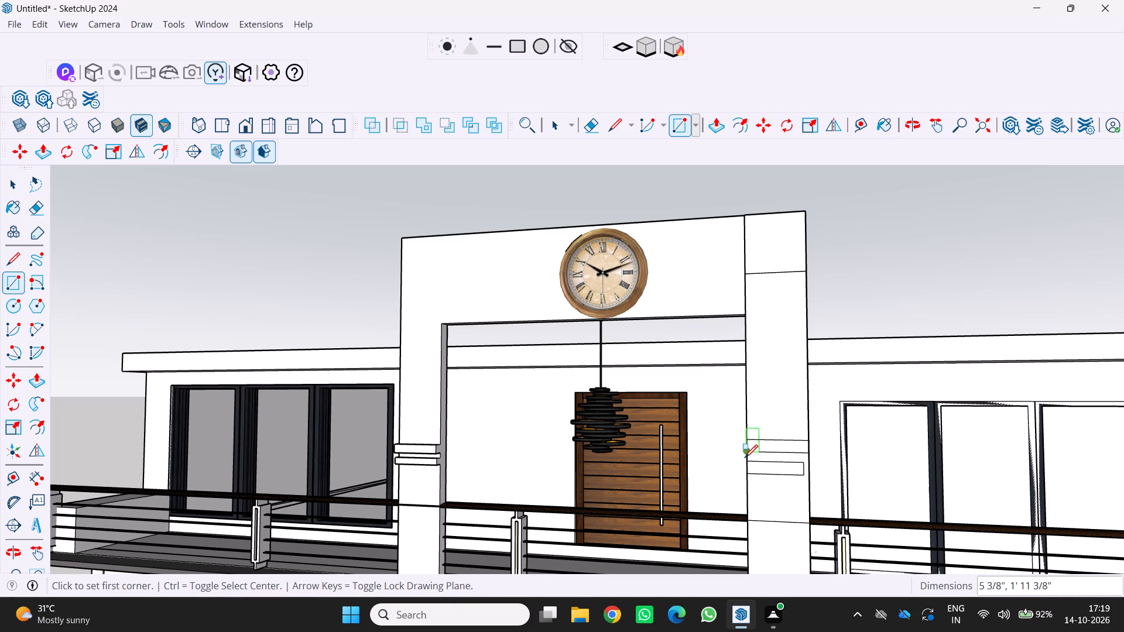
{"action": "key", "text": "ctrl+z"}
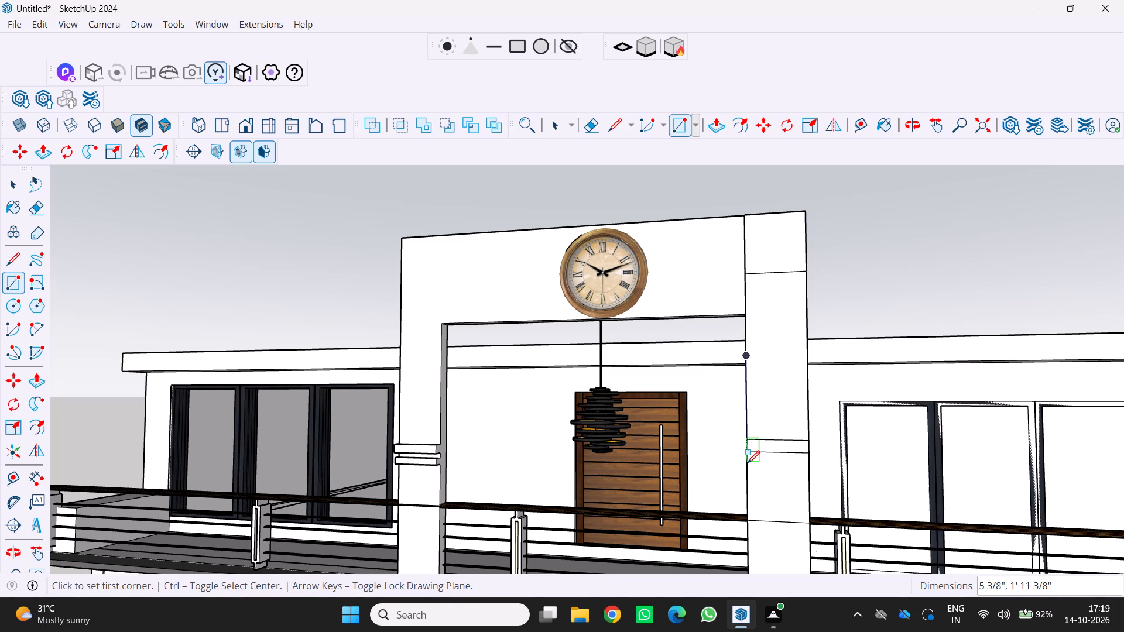
Draw a rectangle about 4 1/2" high across the full width of the right pillar, just below the first one.
{"action": "left_click_drag", "start_coordinate": [745, 464], "coordinate": [755, 464]}
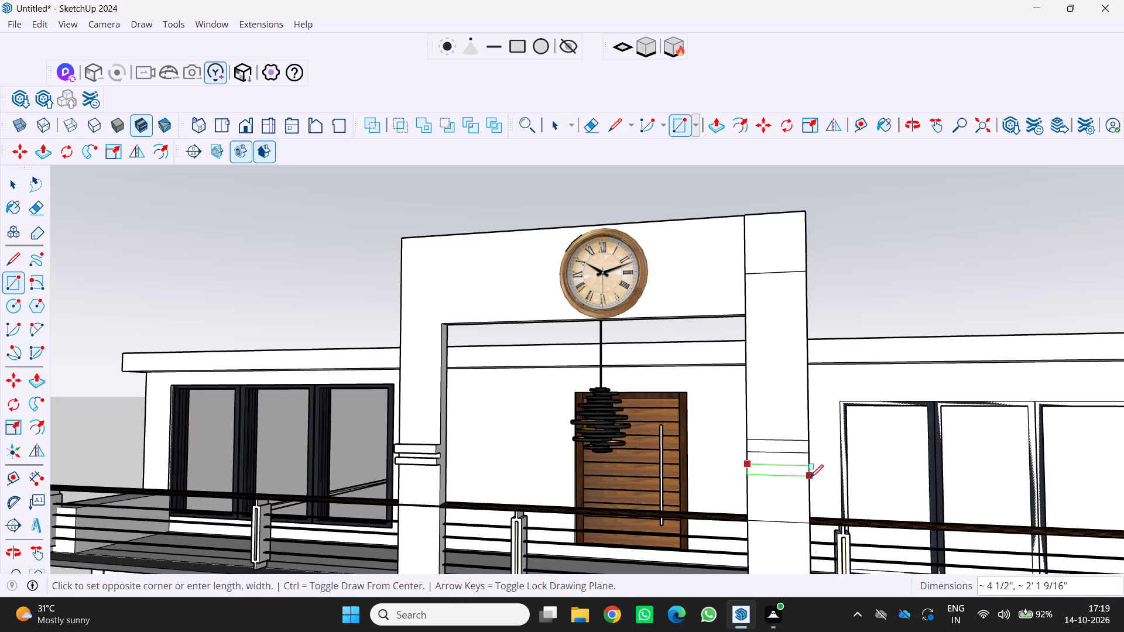
{"action": "left_click", "coordinate": [810, 478]}
Push/Pull the upper rectangle on the right pillar outward about 1' 10 11/16" to form a raised band.
{"action": "key", "text": "p"}
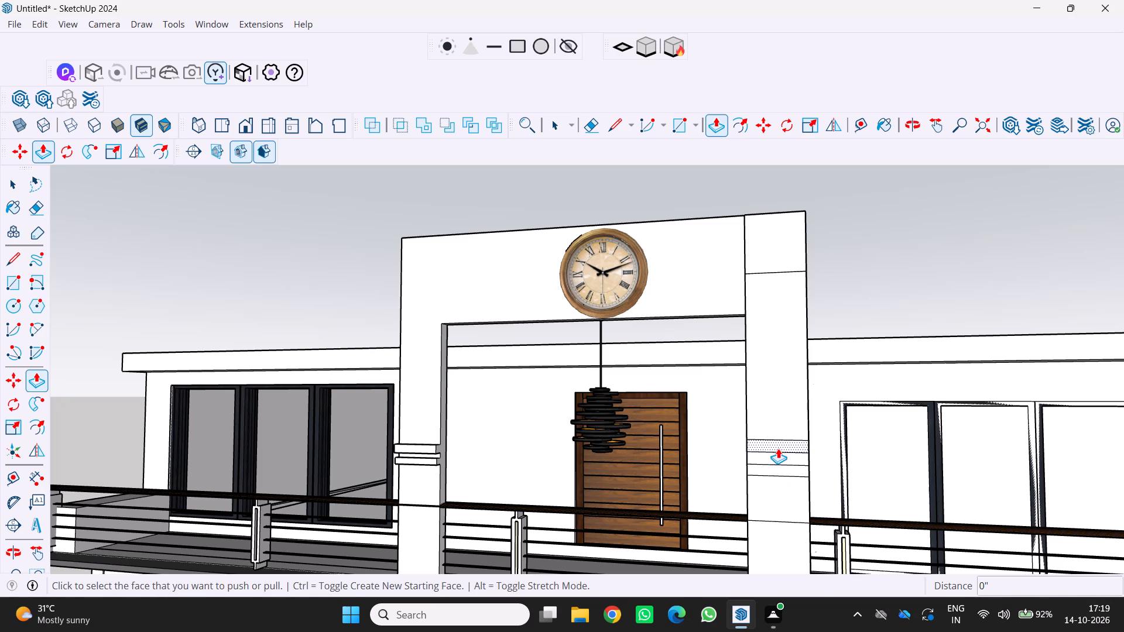
{"action": "left_click", "coordinate": [778, 448]}
{"action": "left_click", "coordinate": [776, 454]}
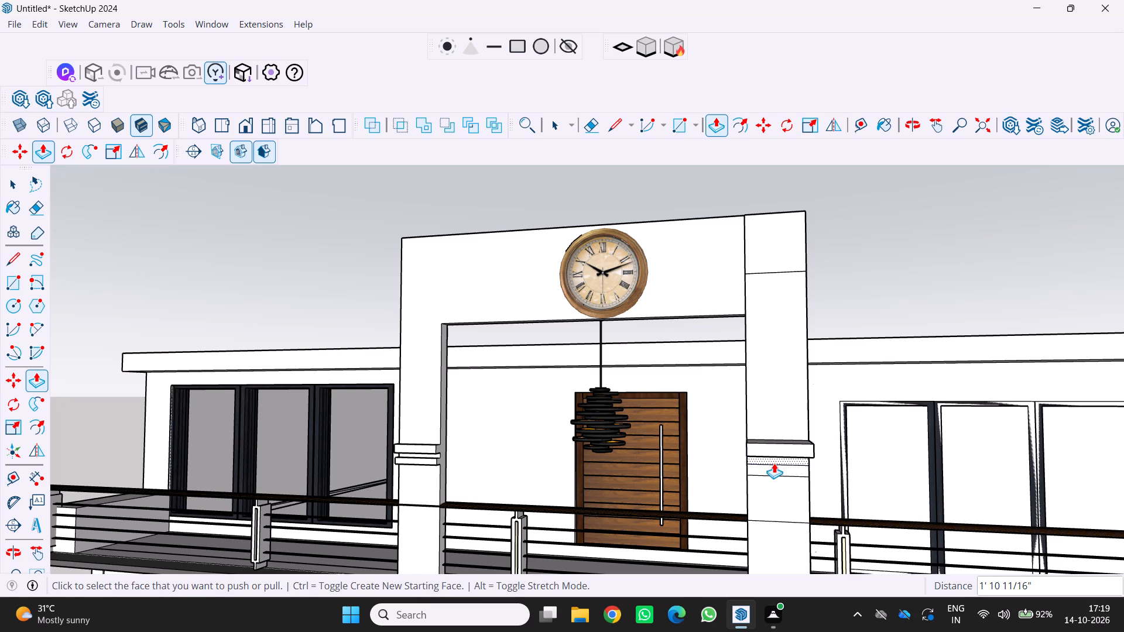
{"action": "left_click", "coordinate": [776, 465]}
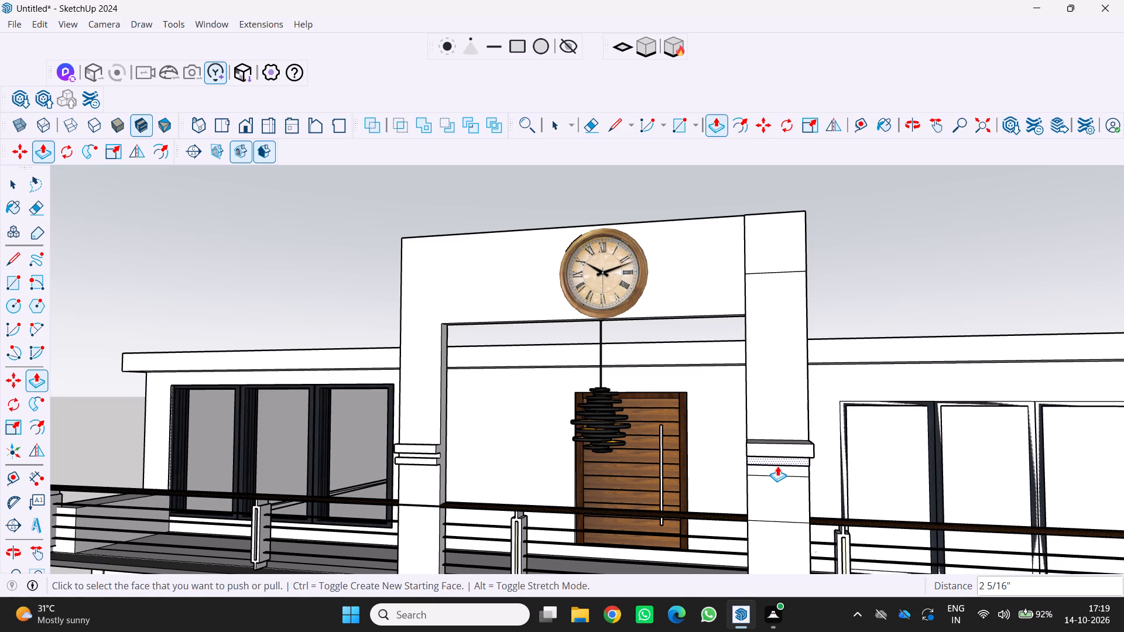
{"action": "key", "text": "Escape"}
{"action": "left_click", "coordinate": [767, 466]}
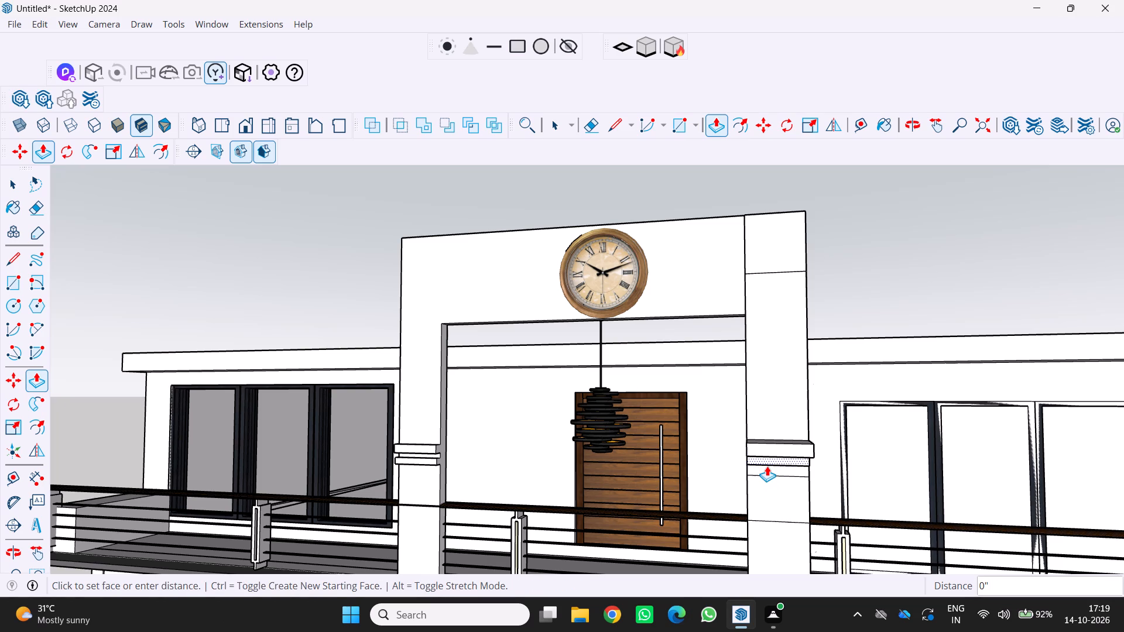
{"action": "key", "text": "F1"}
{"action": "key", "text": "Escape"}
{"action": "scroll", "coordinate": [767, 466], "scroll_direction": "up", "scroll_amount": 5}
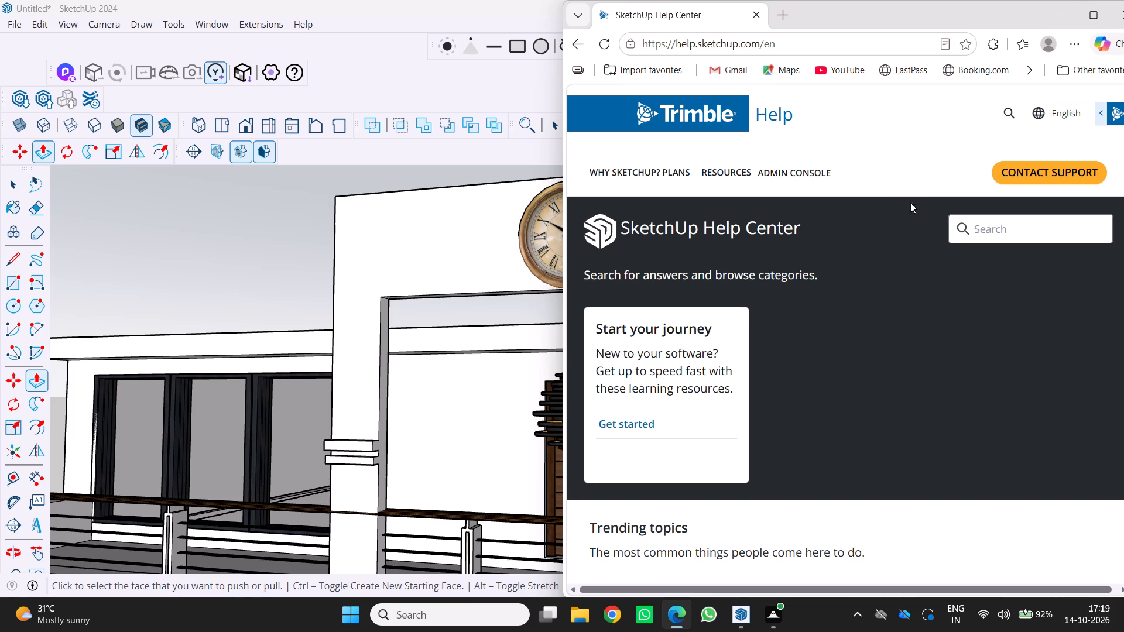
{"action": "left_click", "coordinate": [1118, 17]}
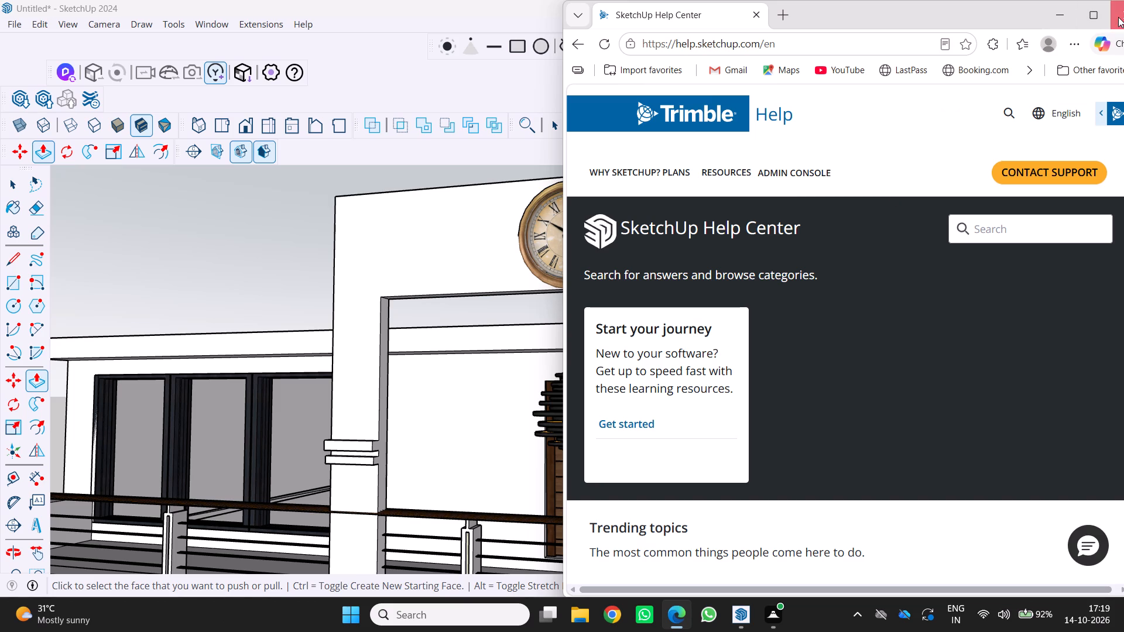
Push/Pull the lower rectangle on the right pillar outward about 1' 7" to form its second raised band.
{"action": "scroll", "coordinate": [732, 499], "scroll_direction": "up", "scroll_amount": 3}
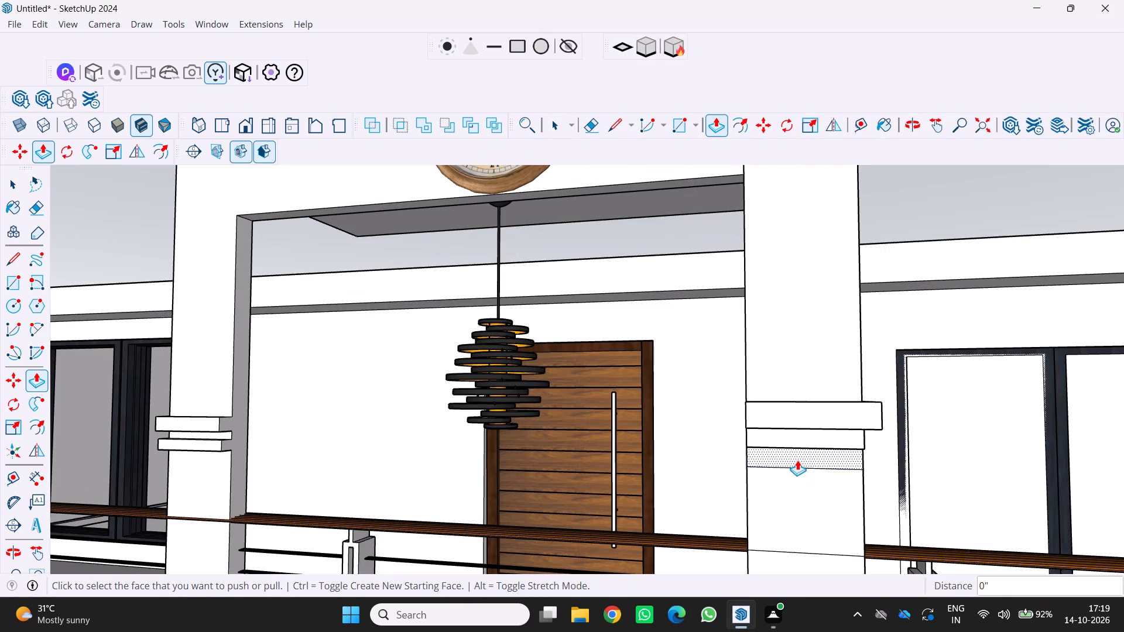
{"action": "left_click", "coordinate": [797, 460]}
{"action": "left_click", "coordinate": [808, 465]}
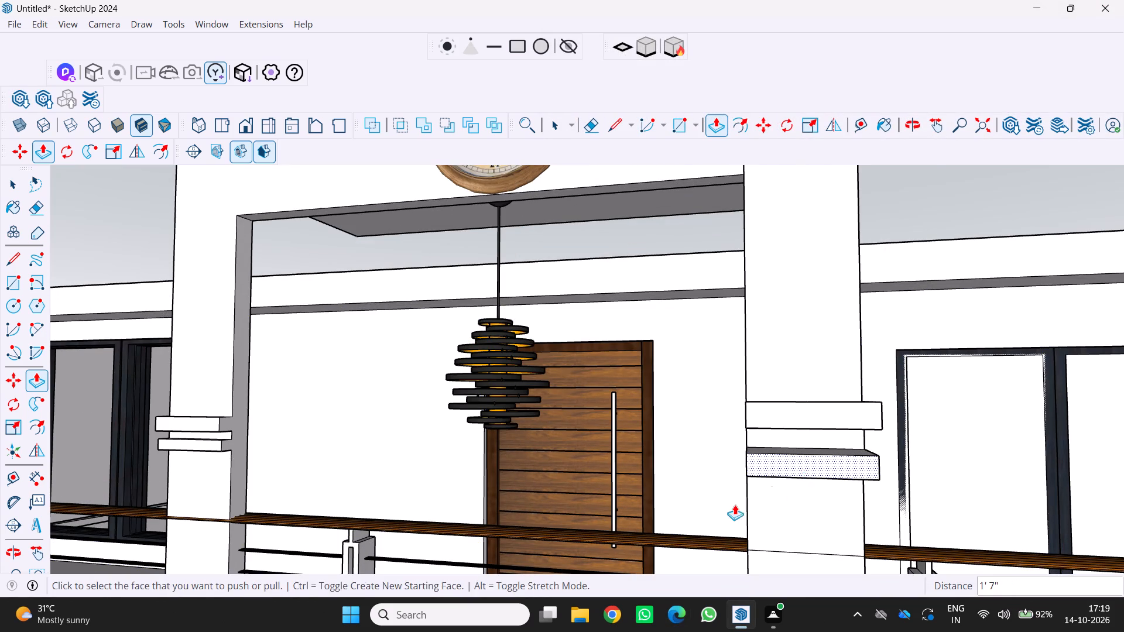
{"action": "key", "text": "space"}
{"action": "scroll", "coordinate": [710, 517], "scroll_direction": "down", "scroll_amount": 5}
{"action": "key", "text": "space"}
{"action": "key", "text": "space"}
{"action": "scroll", "coordinate": [710, 517], "scroll_direction": "down", "scroll_amount": 3}
{"action": "middle_click_drag", "start_coordinate": [710, 517], "coordinate": [602, 451]}
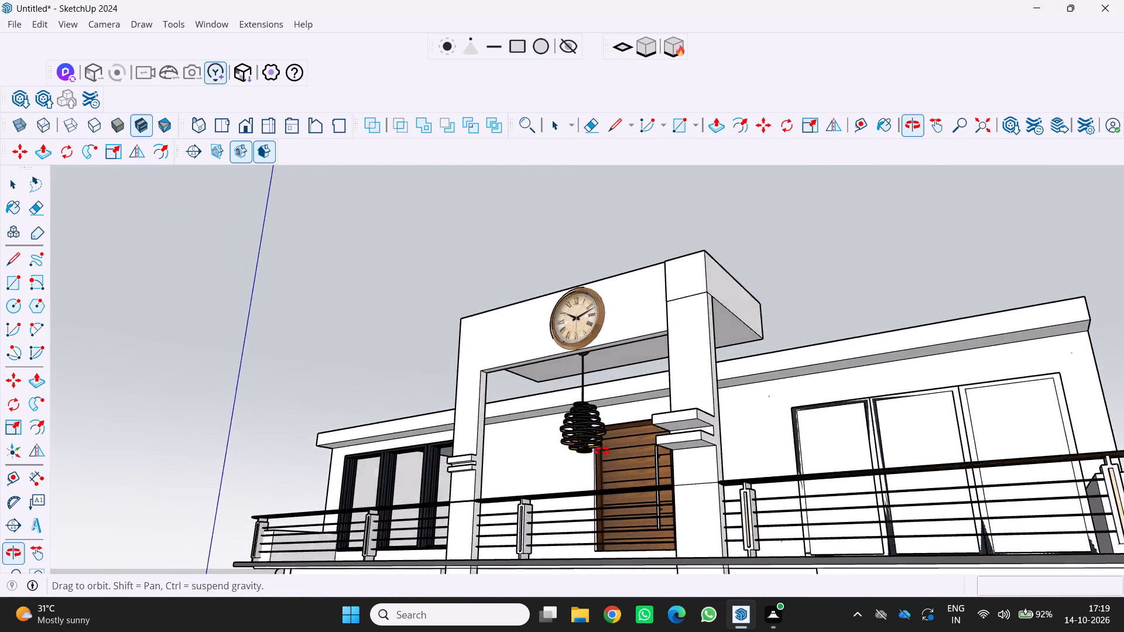
Push/Pull the front faces of the right pillar's bands inward, the upper about 8 1/16" and the lower about 3 15/16".
{"action": "middle_click_drag", "start_coordinate": [602, 451], "coordinate": [557, 470]}
{"action": "key", "text": "p"}
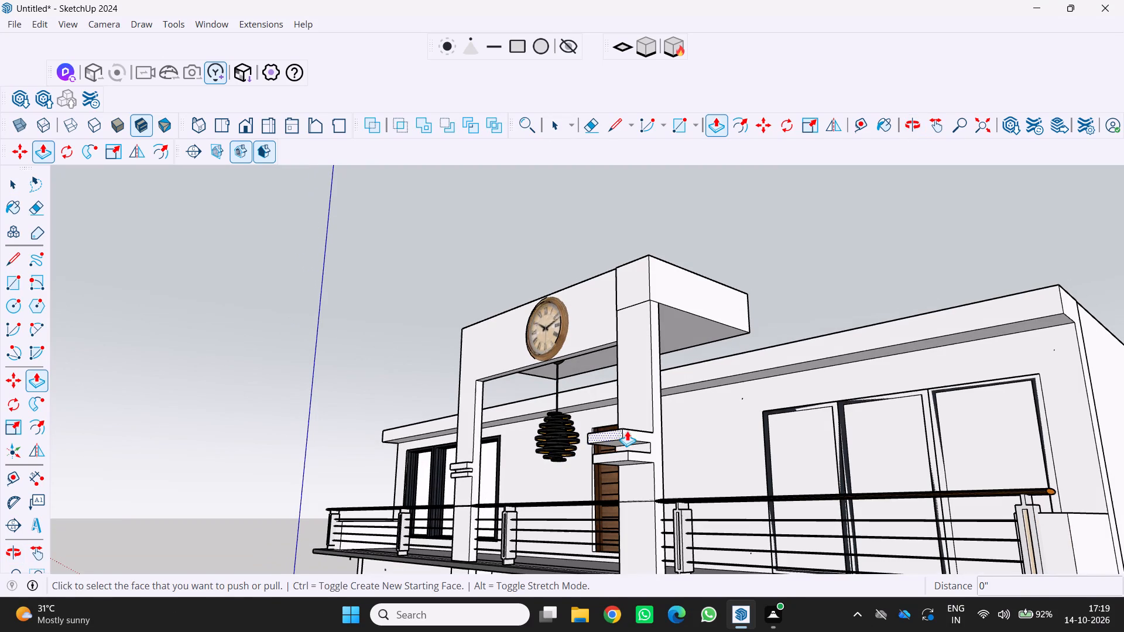
{"action": "left_click", "coordinate": [605, 432]}
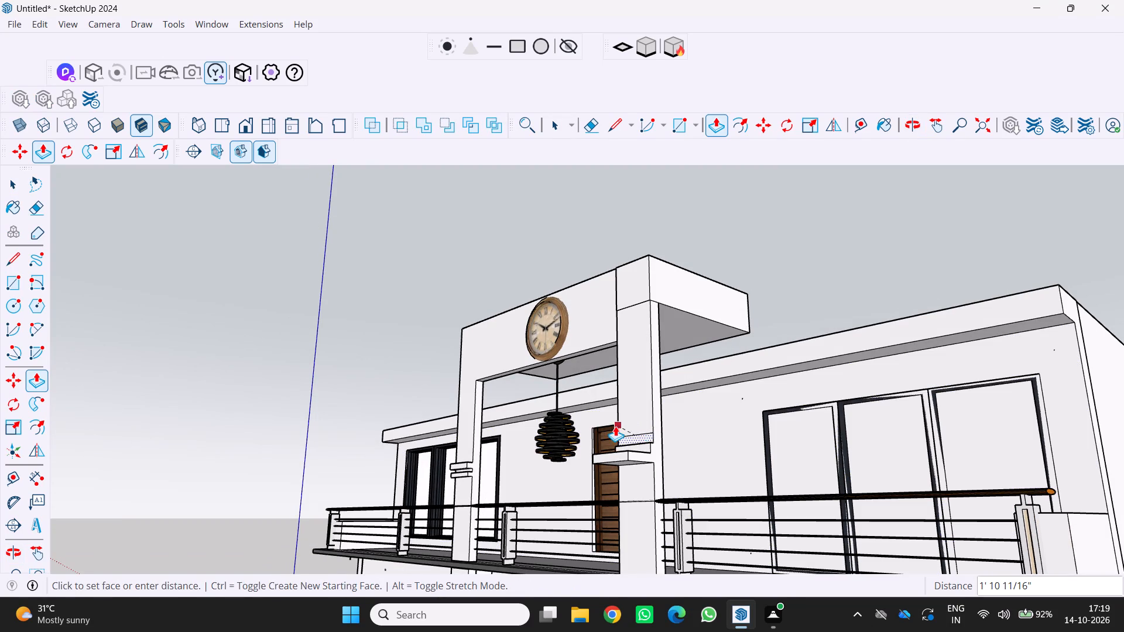
{"action": "left_click", "coordinate": [617, 429]}
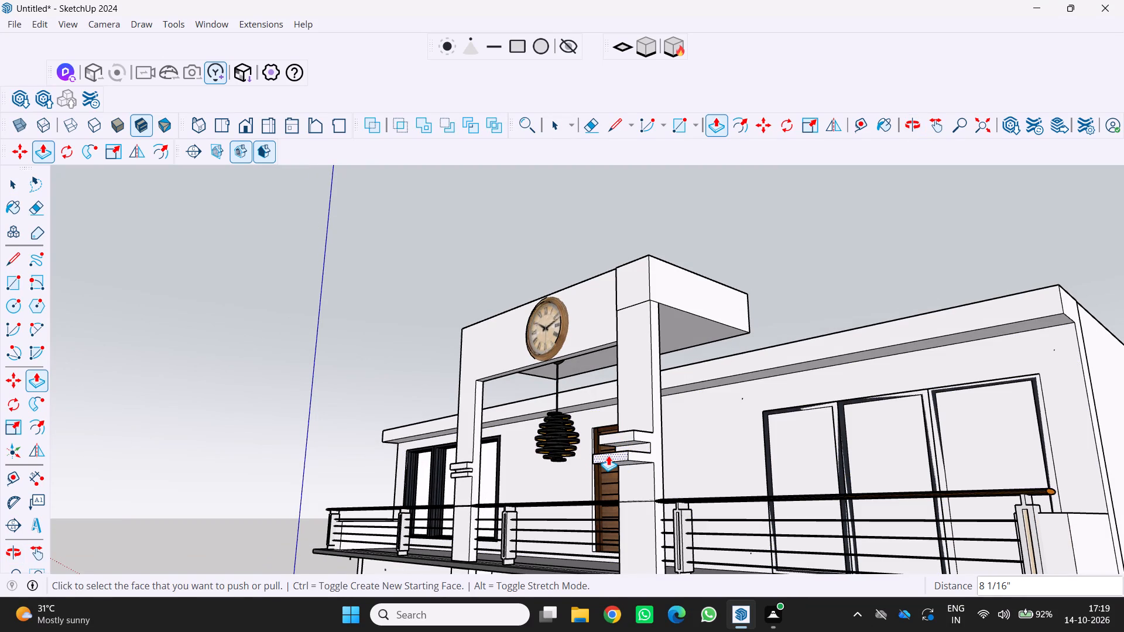
{"action": "left_click", "coordinate": [608, 455]}
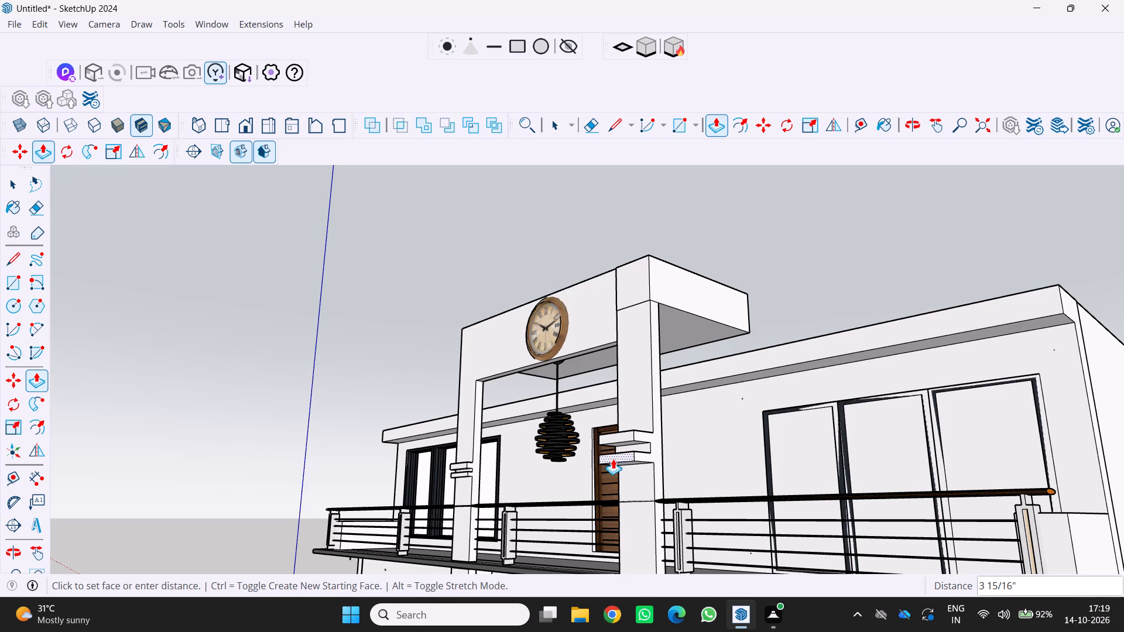
{"action": "left_click", "coordinate": [613, 459]}
{"action": "key", "text": "space"}
{"action": "key", "text": "space"}
Push/Pull the right pillar's band fronts further inward, the upper about 7 1/2" and the lower about 7 3/8".
{"action": "middle_click_drag", "start_coordinate": [587, 476], "coordinate": [589, 481]}
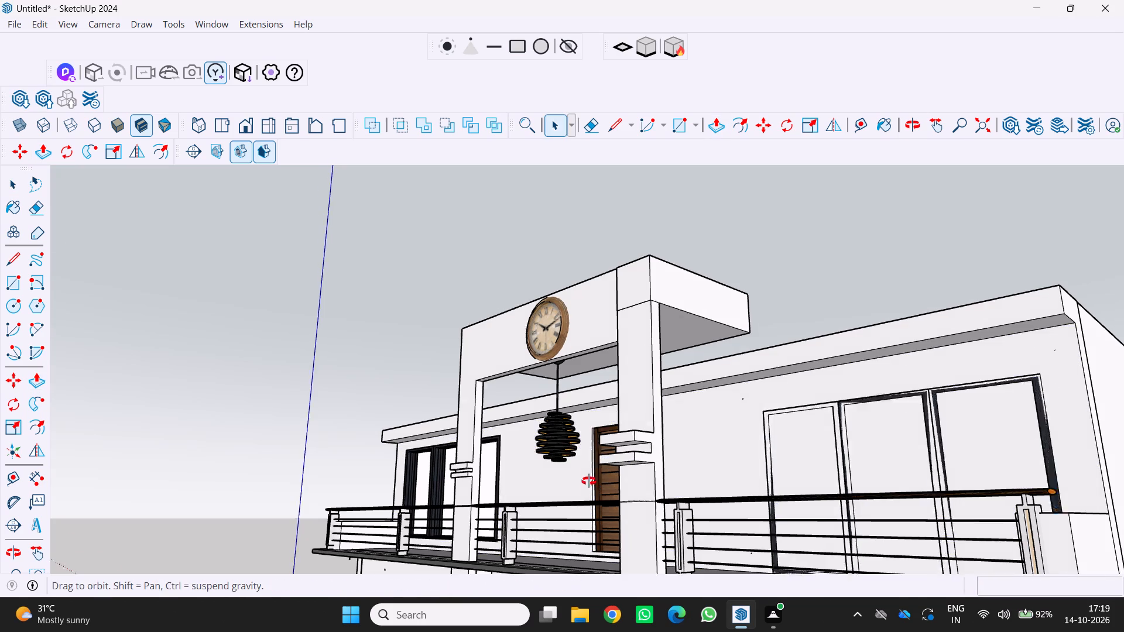
{"action": "middle_click_drag", "start_coordinate": [589, 481], "coordinate": [496, 552]}
{"action": "scroll", "coordinate": [506, 549], "scroll_direction": "up", "scroll_amount": 5}
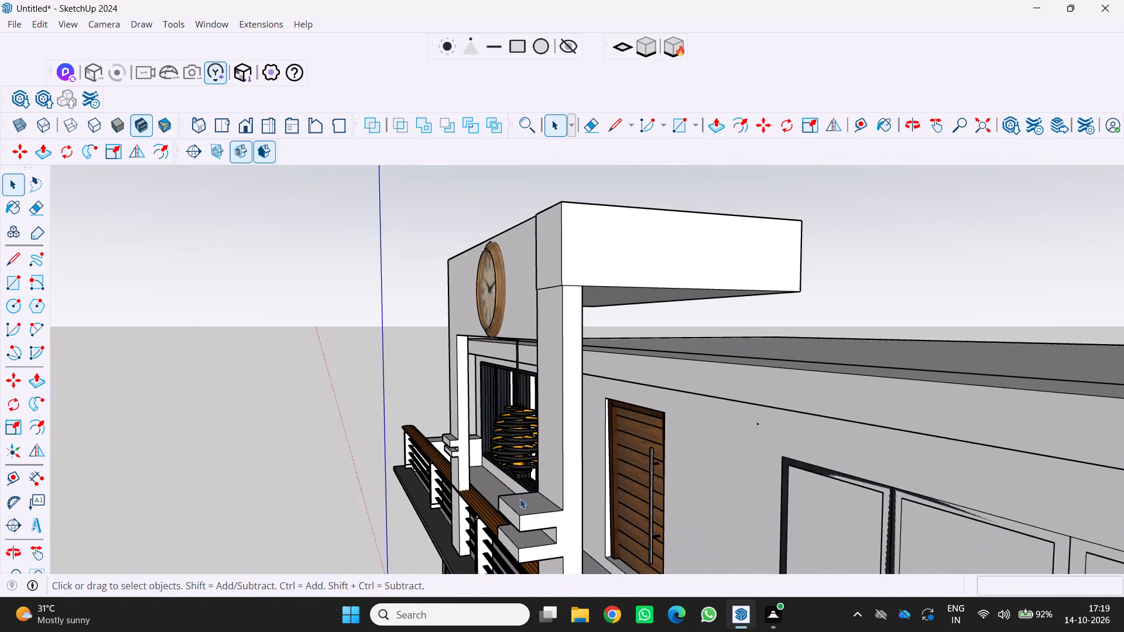
{"action": "key", "text": "p"}
{"action": "left_click", "coordinate": [508, 516]}
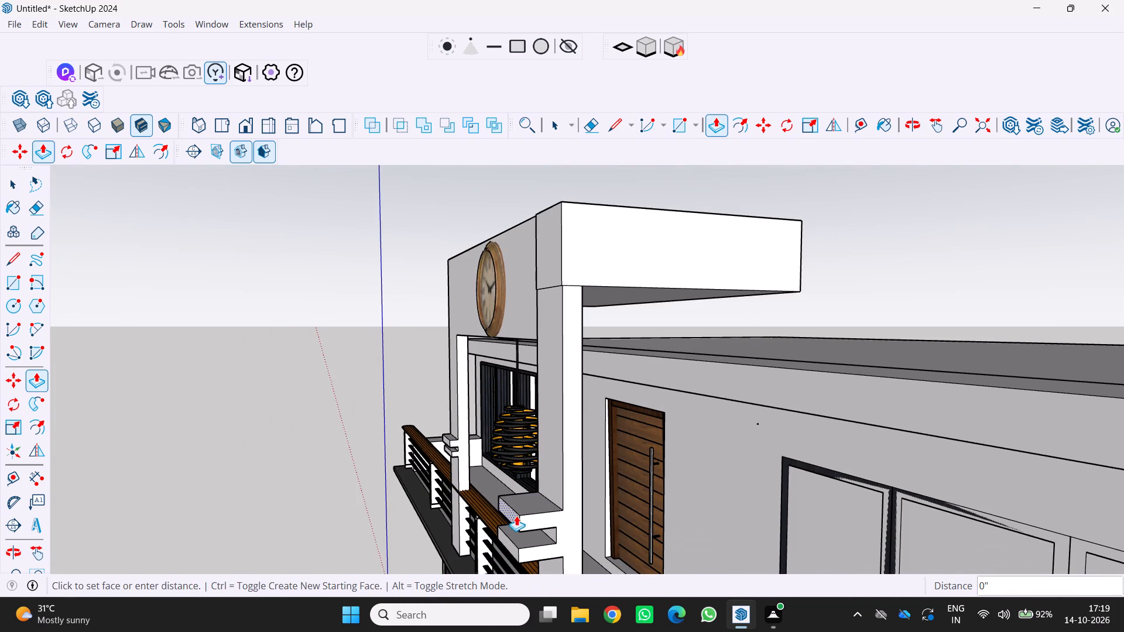
{"action": "left_click", "coordinate": [530, 521]}
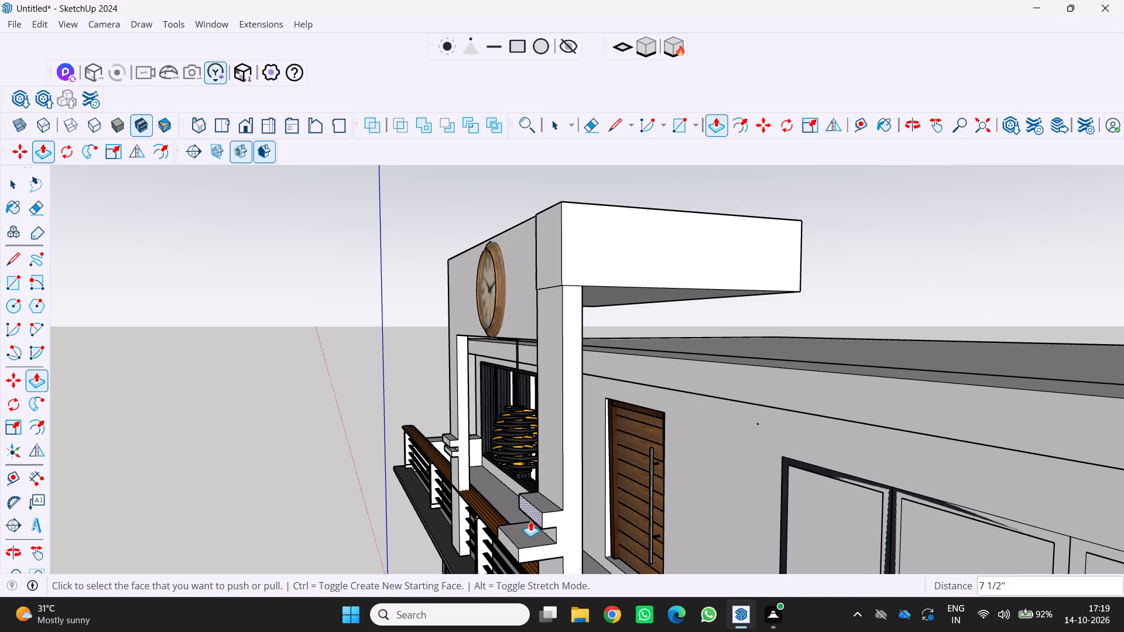
{"action": "left_click", "coordinate": [507, 540]}
{"action": "left_click", "coordinate": [528, 538]}
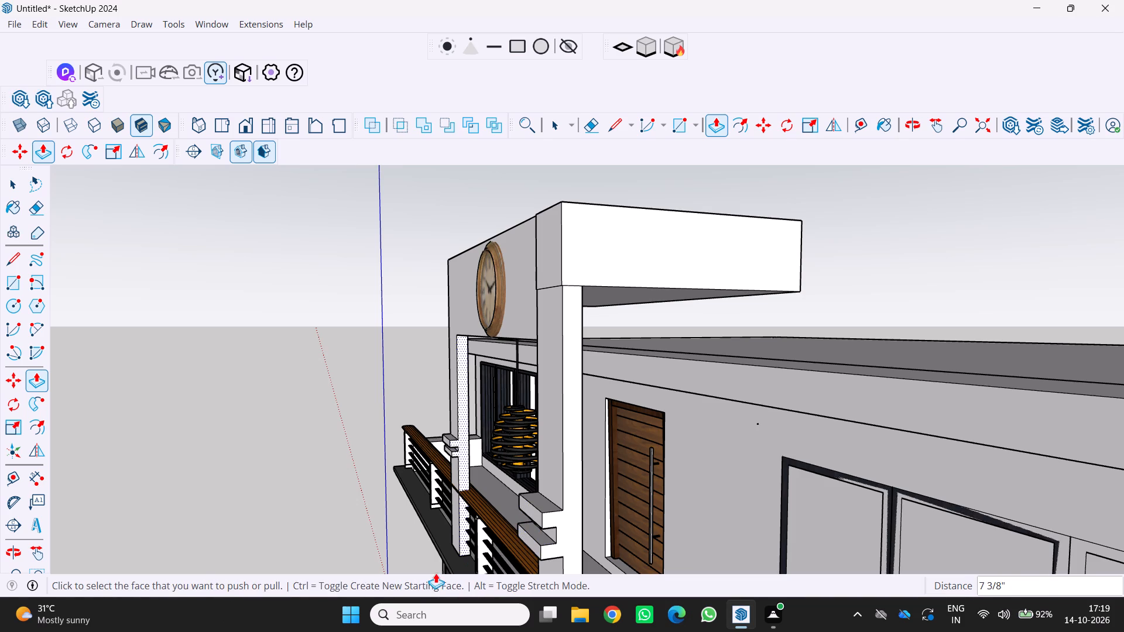
{"action": "key", "text": "space"}
{"action": "key", "text": "space"}
Examine the house from several angles and distances, checking the pillar bands, the clock and the overall front facade.
{"action": "scroll", "coordinate": [431, 575], "scroll_direction": "down", "scroll_amount": 2}
{"action": "middle_click_drag", "start_coordinate": [431, 575], "coordinate": [477, 558]}
{"action": "scroll", "coordinate": [488, 537], "scroll_direction": "down", "scroll_amount": 5}
{"action": "middle_click_drag", "start_coordinate": [482, 526], "coordinate": [652, 489]}
{"action": "scroll", "coordinate": [652, 489], "scroll_direction": "down", "scroll_amount": 1}
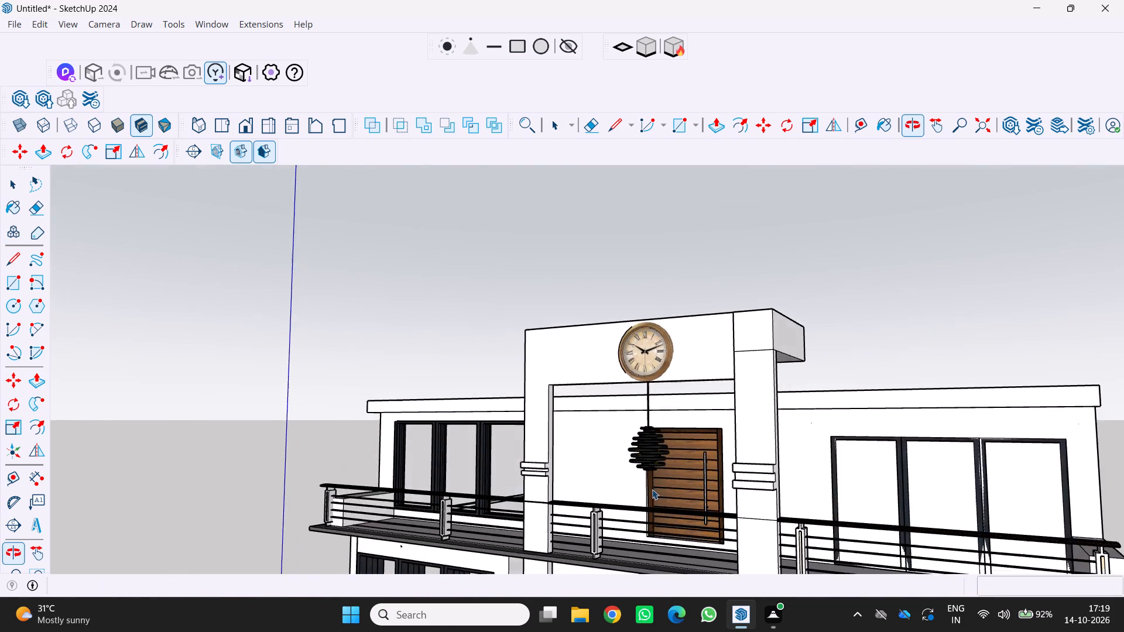
{"action": "scroll", "coordinate": [652, 489], "scroll_direction": "down", "scroll_amount": 1}
{"action": "key", "text": "space"}
{"action": "left_click", "coordinate": [289, 432]}
{"action": "key", "text": "space"}
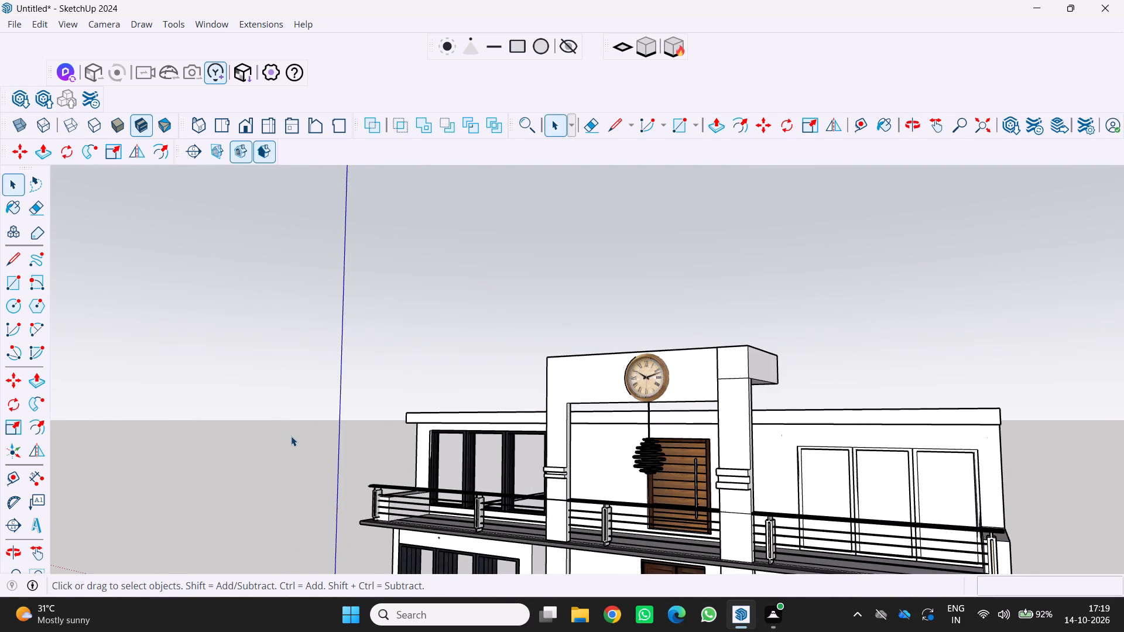
{"action": "key", "text": "space"}
{"action": "scroll", "coordinate": [291, 436], "scroll_direction": "down", "scroll_amount": 2}
{"action": "middle_click_drag", "start_coordinate": [291, 436], "coordinate": [327, 478]}
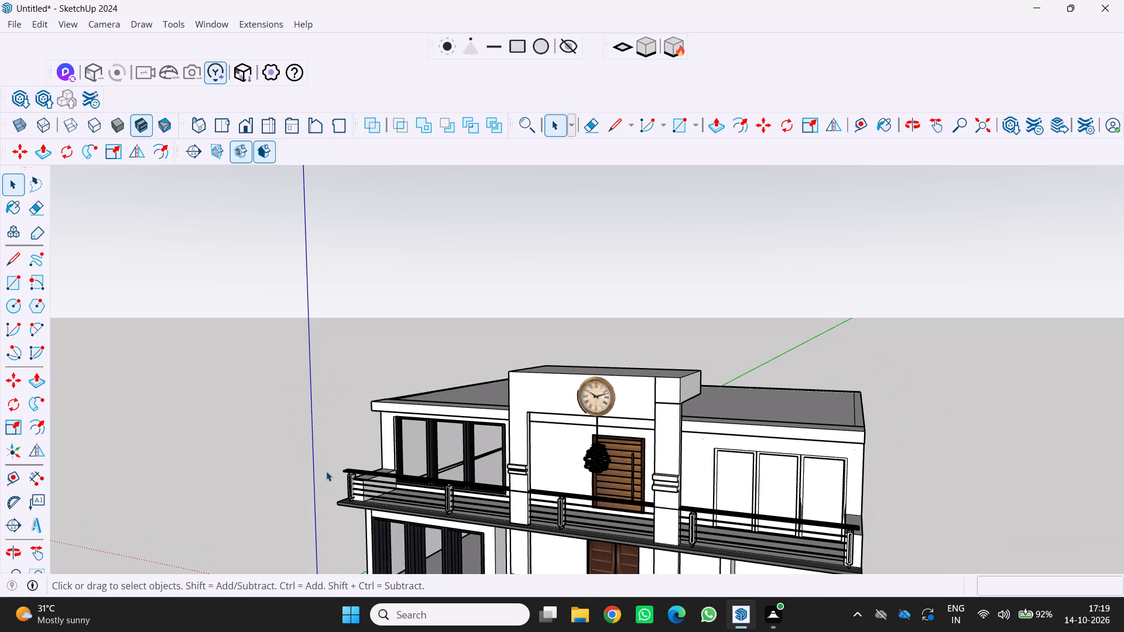
{"action": "scroll", "coordinate": [299, 439], "scroll_direction": "down", "scroll_amount": 10}
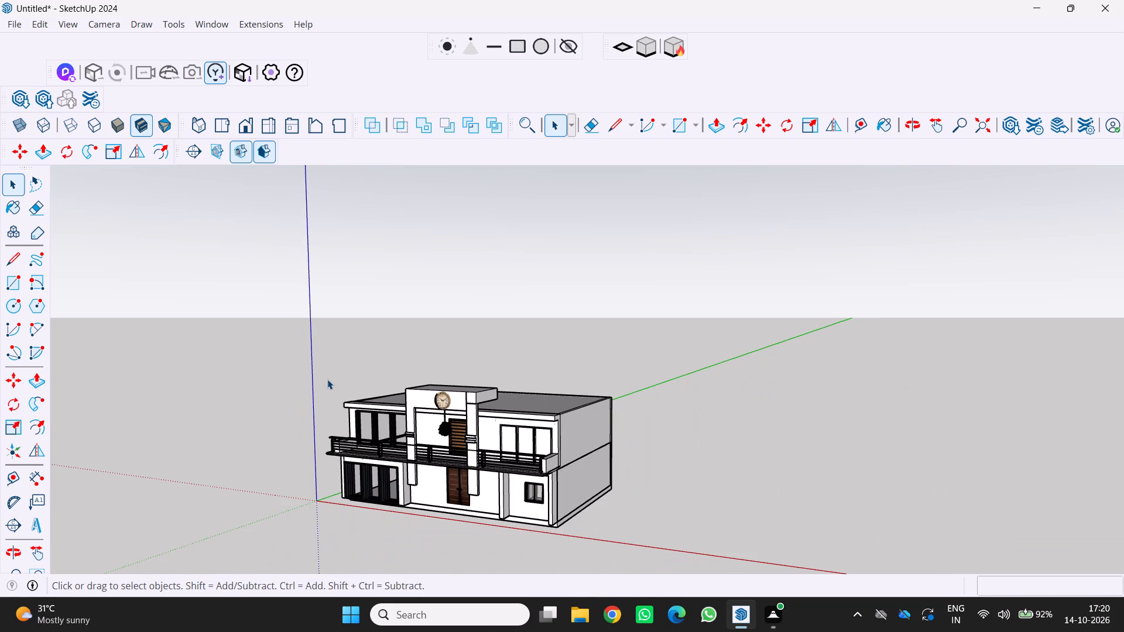
{"action": "scroll", "coordinate": [321, 374], "scroll_direction": "down", "scroll_amount": 4}
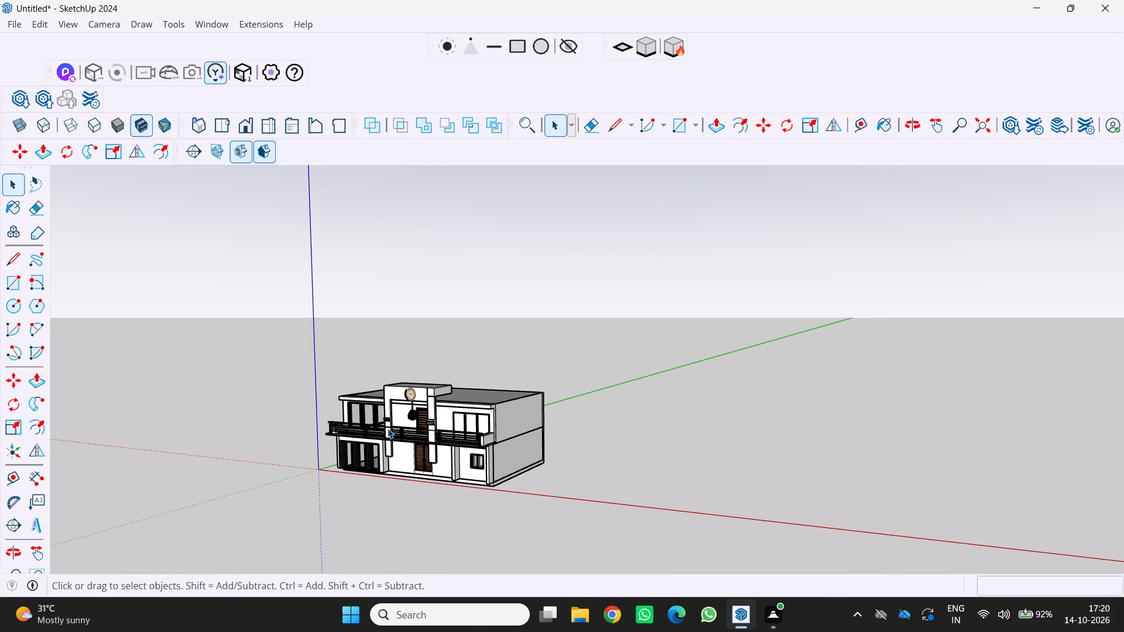
{"action": "middle_click_drag", "start_coordinate": [391, 419], "coordinate": [592, 379]}
{"action": "scroll", "coordinate": [592, 377], "scroll_direction": "down", "scroll_amount": 4}
{"action": "middle_click_drag", "start_coordinate": [438, 476], "coordinate": [355, 510]}
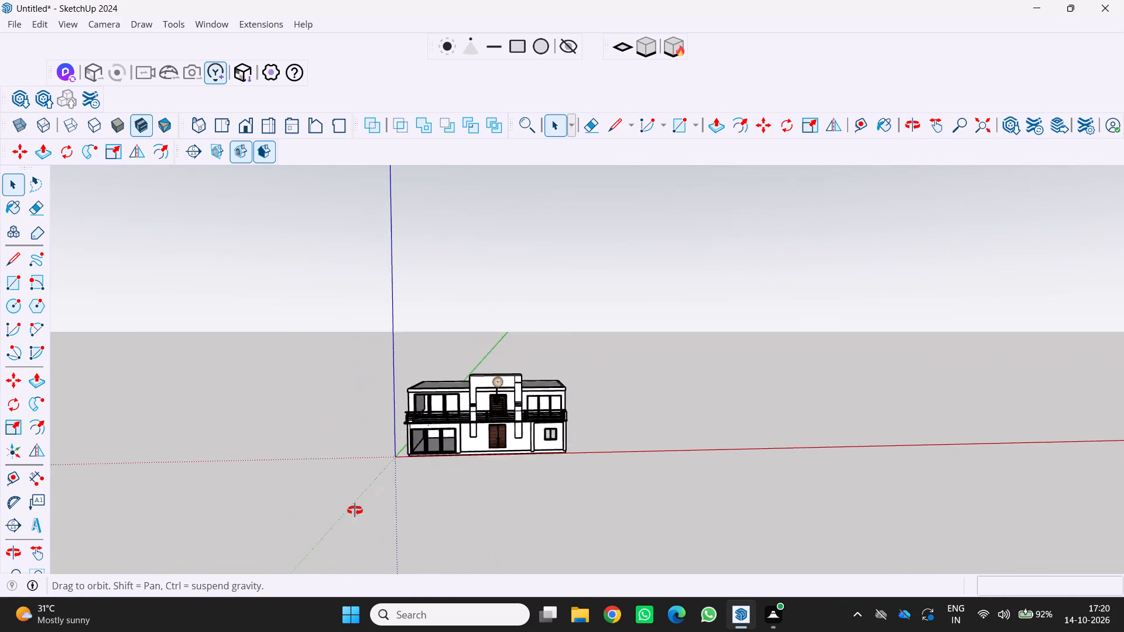
{"action": "middle_click_drag", "start_coordinate": [355, 510], "coordinate": [318, 513]}
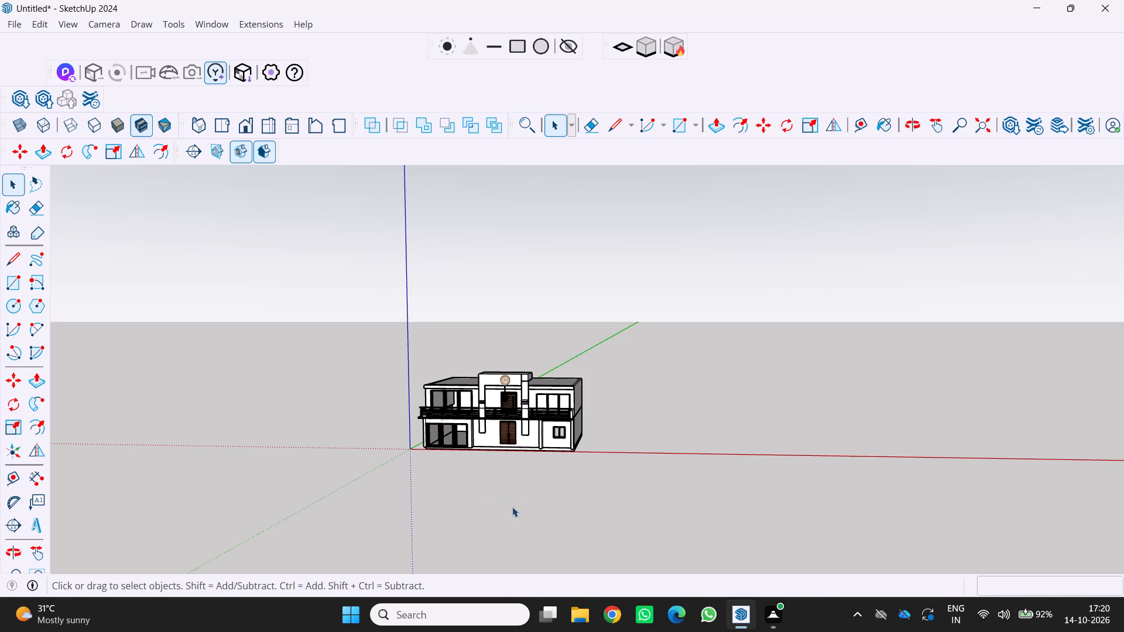
{"action": "middle_click_drag", "start_coordinate": [554, 481], "coordinate": [687, 551]}
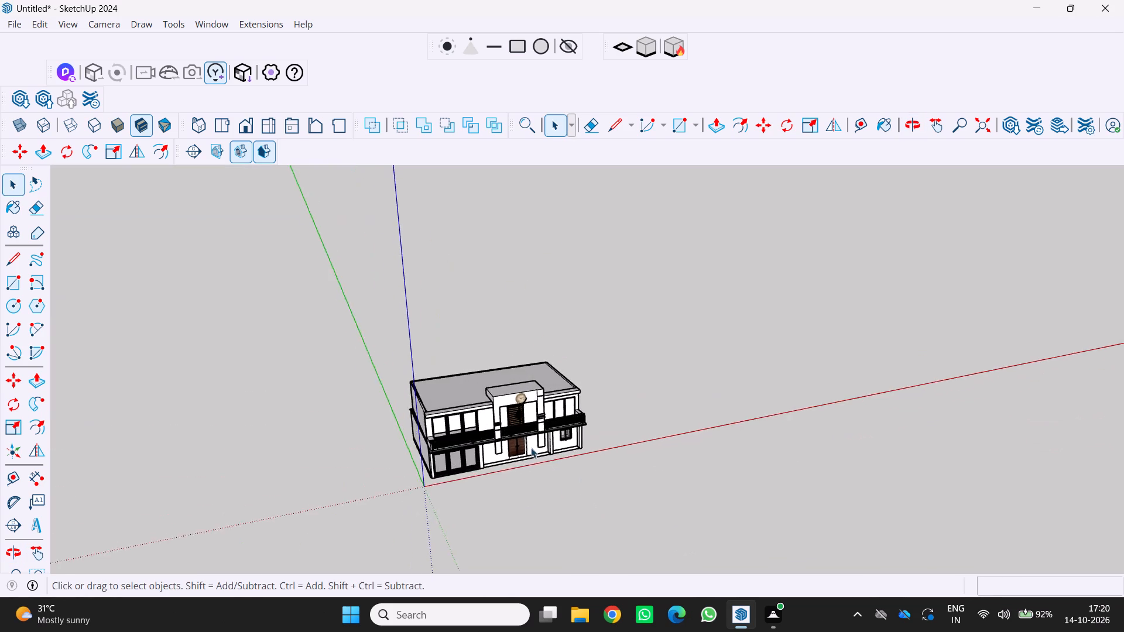
{"action": "scroll", "coordinate": [530, 448], "scroll_direction": "up", "scroll_amount": 4}
{"action": "scroll", "coordinate": [568, 418], "scroll_direction": "up", "scroll_amount": 4}
{"action": "middle_click_drag", "start_coordinate": [509, 475], "coordinate": [383, 327]}
{"action": "scroll", "coordinate": [403, 348], "scroll_direction": "up", "scroll_amount": 1}
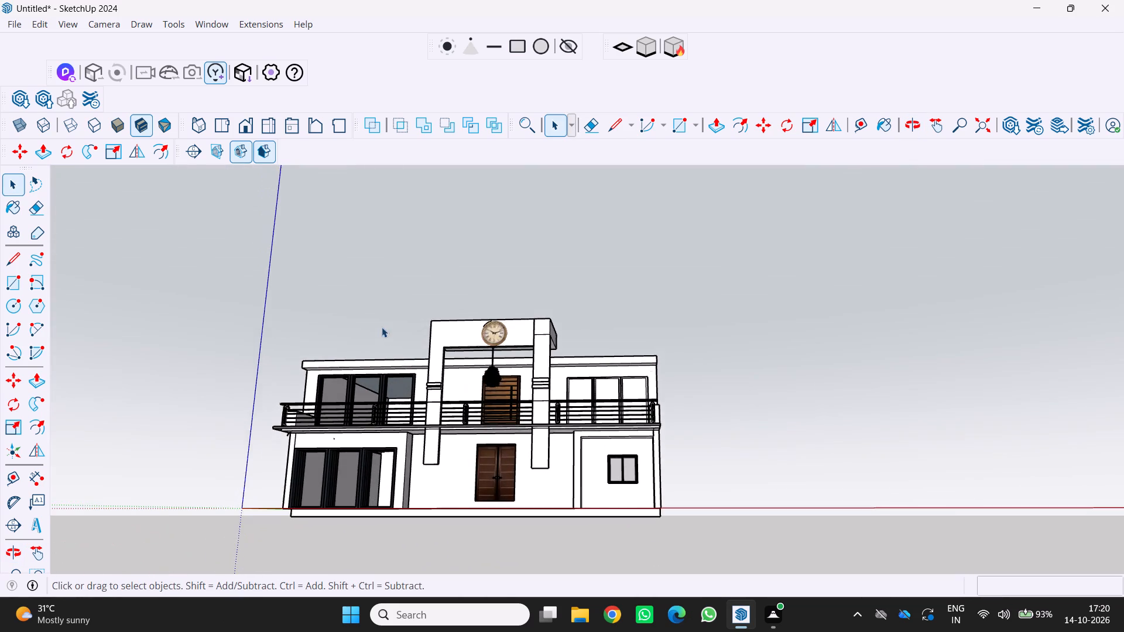
{"action": "scroll", "coordinate": [595, 528], "scroll_direction": "up", "scroll_amount": 7}
{"action": "scroll", "coordinate": [683, 441], "scroll_direction": "down", "scroll_amount": 5}
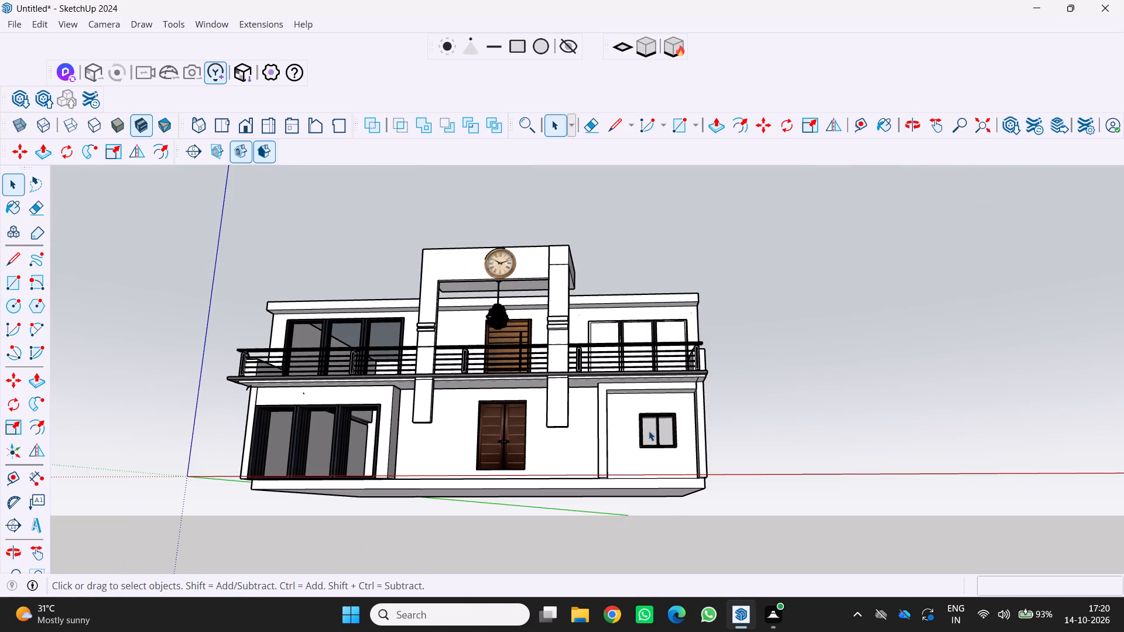
{"action": "middle_click_drag", "start_coordinate": [649, 431], "coordinate": [463, 607]}
{"action": "scroll", "coordinate": [548, 572], "scroll_direction": "up", "scroll_amount": 2}
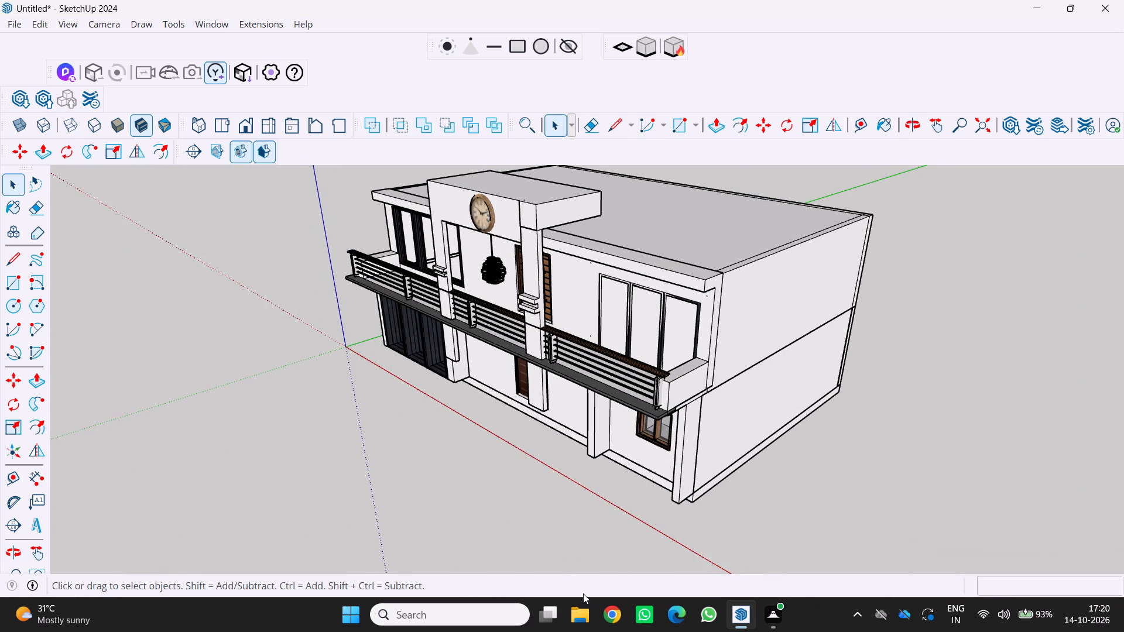
{"action": "scroll", "coordinate": [583, 593], "scroll_direction": "down", "scroll_amount": 4}
{"action": "scroll", "coordinate": [508, 439], "scroll_direction": "down", "scroll_amount": 1}
{"action": "middle_click_drag", "start_coordinate": [508, 439], "coordinate": [580, 470]}
{"action": "scroll", "coordinate": [573, 470], "scroll_direction": "down", "scroll_amount": 1}
{"action": "middle_click_drag", "start_coordinate": [581, 470], "coordinate": [591, 463]}
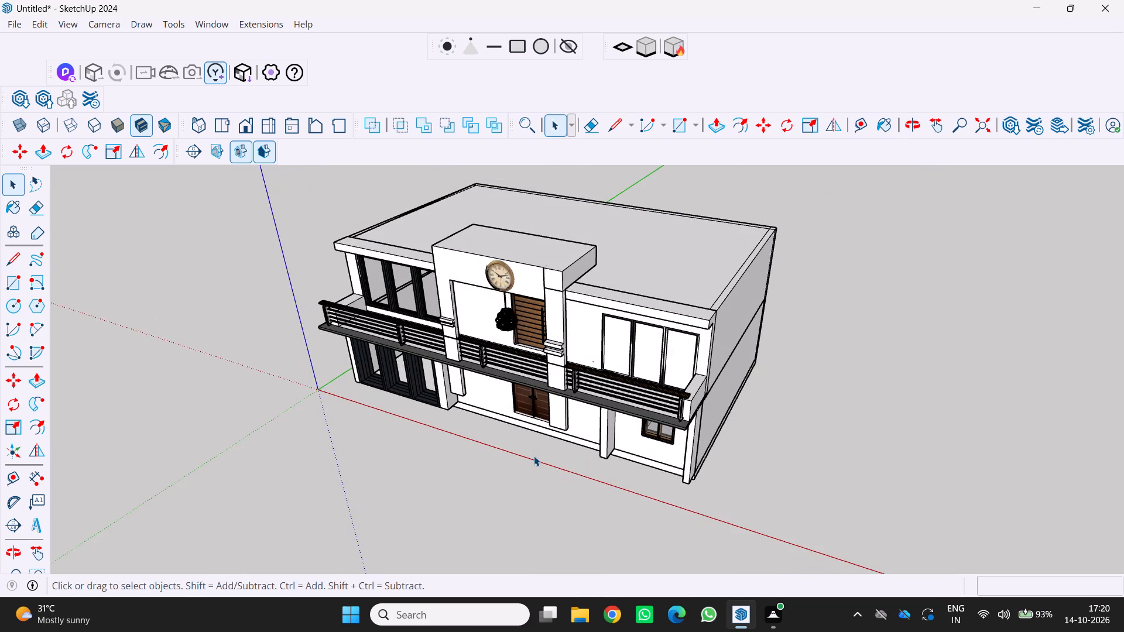
{"action": "scroll", "coordinate": [533, 455], "scroll_direction": "down", "scroll_amount": 3}
{"action": "middle_click_drag", "start_coordinate": [533, 455], "coordinate": [675, 395]}
{"action": "scroll", "coordinate": [446, 468], "scroll_direction": "down", "scroll_amount": 1}
{"action": "middle_click_drag", "start_coordinate": [444, 470], "coordinate": [386, 430]}
{"action": "scroll", "coordinate": [386, 430], "scroll_direction": "down", "scroll_amount": 1}
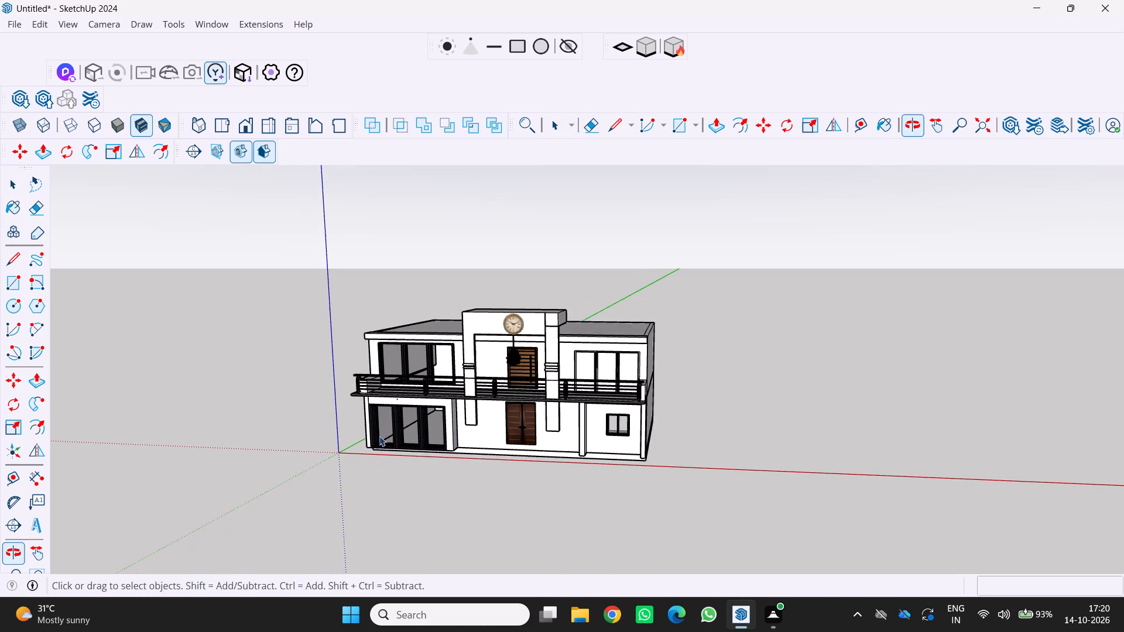
{"action": "scroll", "coordinate": [398, 454], "scroll_direction": "down", "scroll_amount": 1}
{"action": "middle_click_drag", "start_coordinate": [457, 445], "coordinate": [466, 444]}
{"action": "middle_click", "coordinate": [468, 446]}
{"action": "scroll", "coordinate": [674, 480], "scroll_direction": "up", "scroll_amount": 3}
{"action": "scroll", "coordinate": [632, 441], "scroll_direction": "up", "scroll_amount": 3}
{"action": "middle_click_drag", "start_coordinate": [612, 431], "coordinate": [635, 451]}
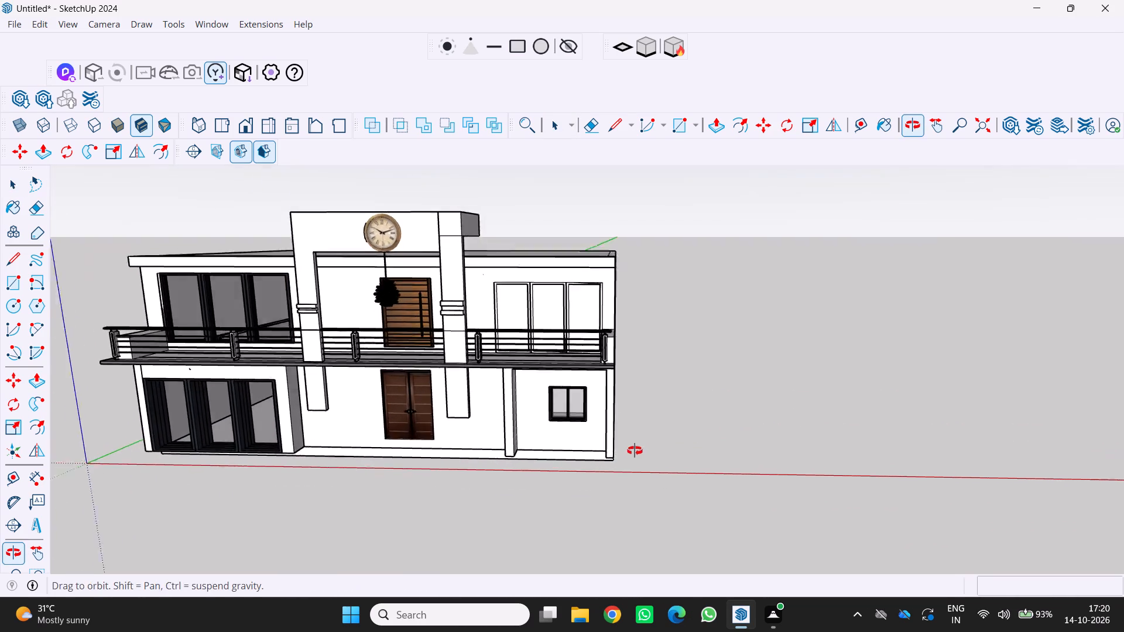
{"action": "middle_click_drag", "start_coordinate": [635, 451], "coordinate": [646, 464]}
{"action": "scroll", "coordinate": [646, 464], "scroll_direction": "down", "scroll_amount": 4}
{"action": "scroll", "coordinate": [282, 464], "scroll_direction": "down", "scroll_amount": 2}
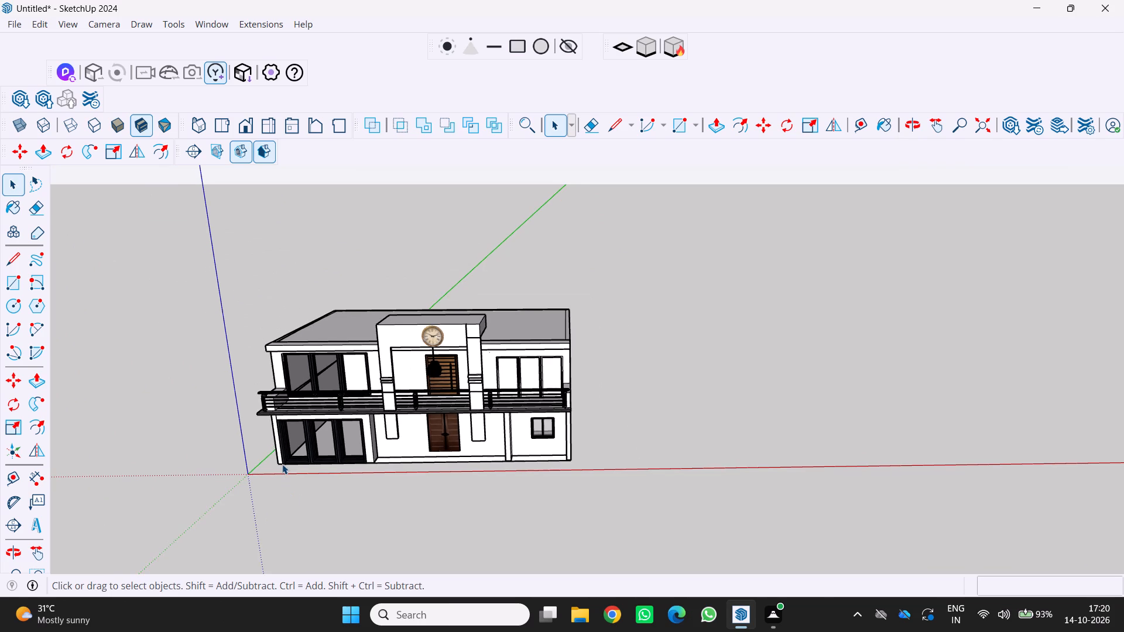
{"action": "scroll", "coordinate": [282, 464], "scroll_direction": "down", "scroll_amount": 1}
{"action": "middle_click_drag", "start_coordinate": [453, 517], "coordinate": [461, 502]}
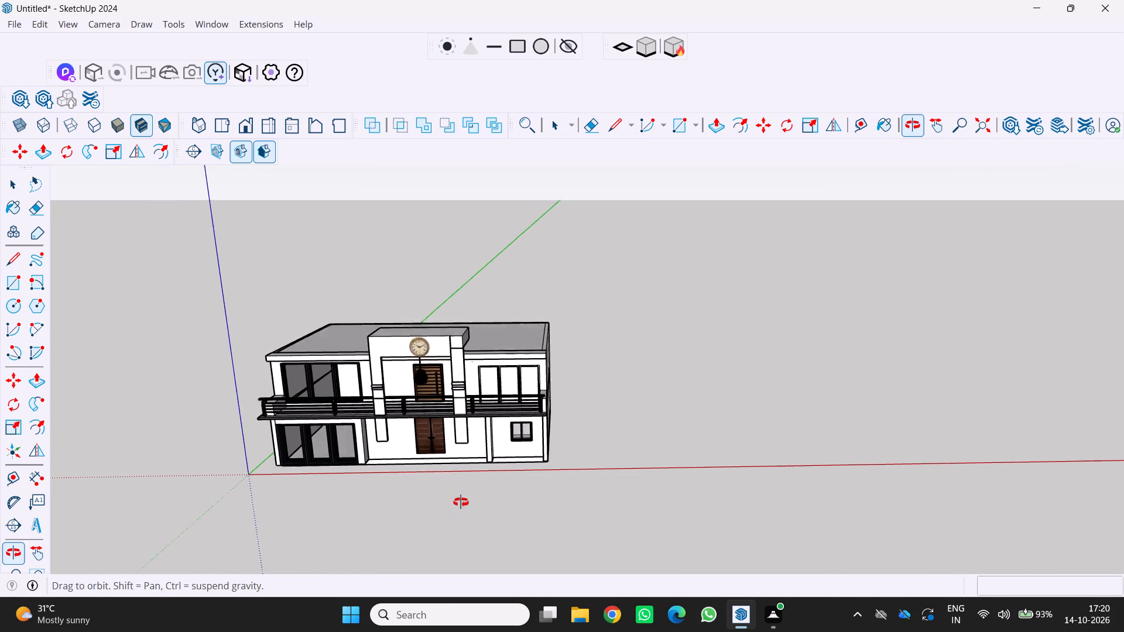
{"action": "middle_click_drag", "start_coordinate": [461, 502], "coordinate": [481, 472]}
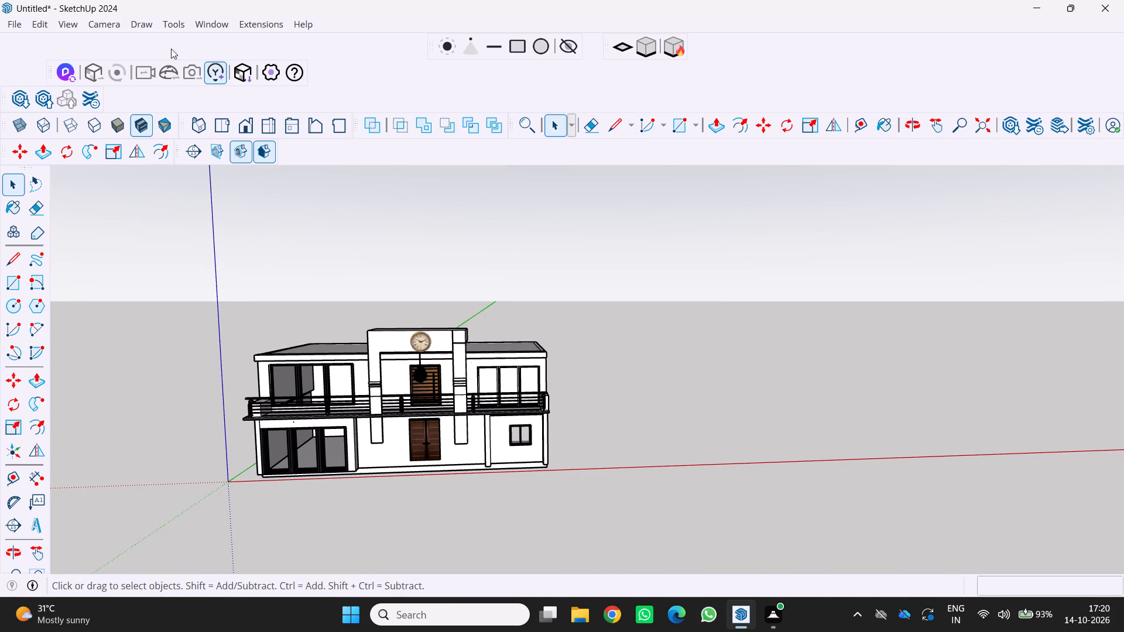
Search 3D Warehouse for "plant" models.
{"action": "left_click_drag", "start_coordinate": [210, 16], "coordinate": [216, 23]}
{"action": "left_click", "coordinate": [204, 26]}
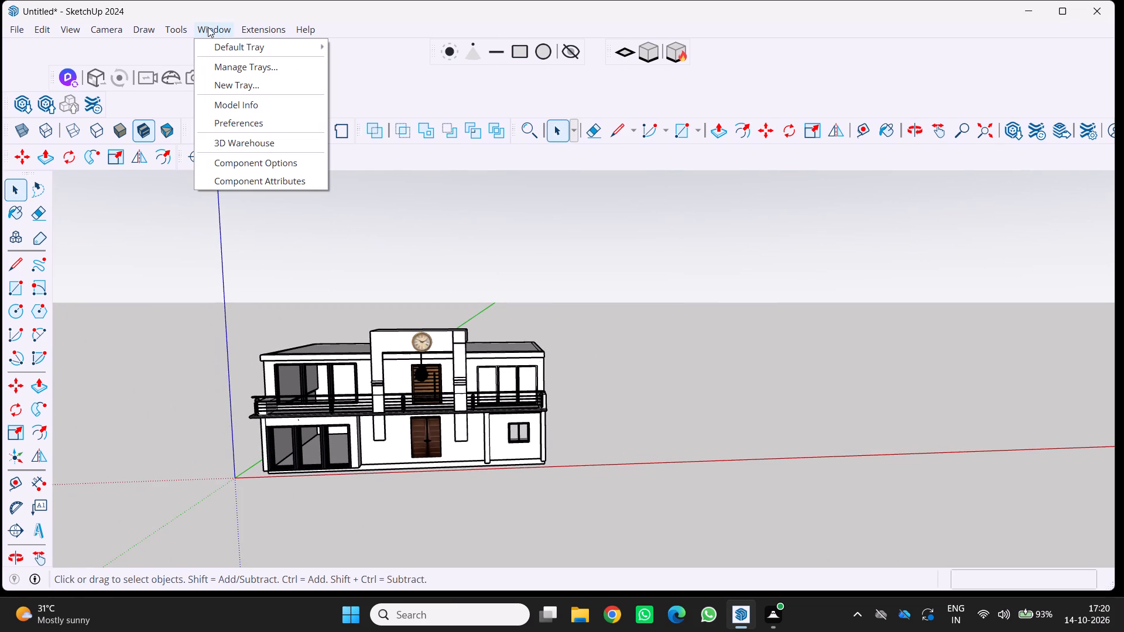
{"action": "left_click", "coordinate": [225, 135]}
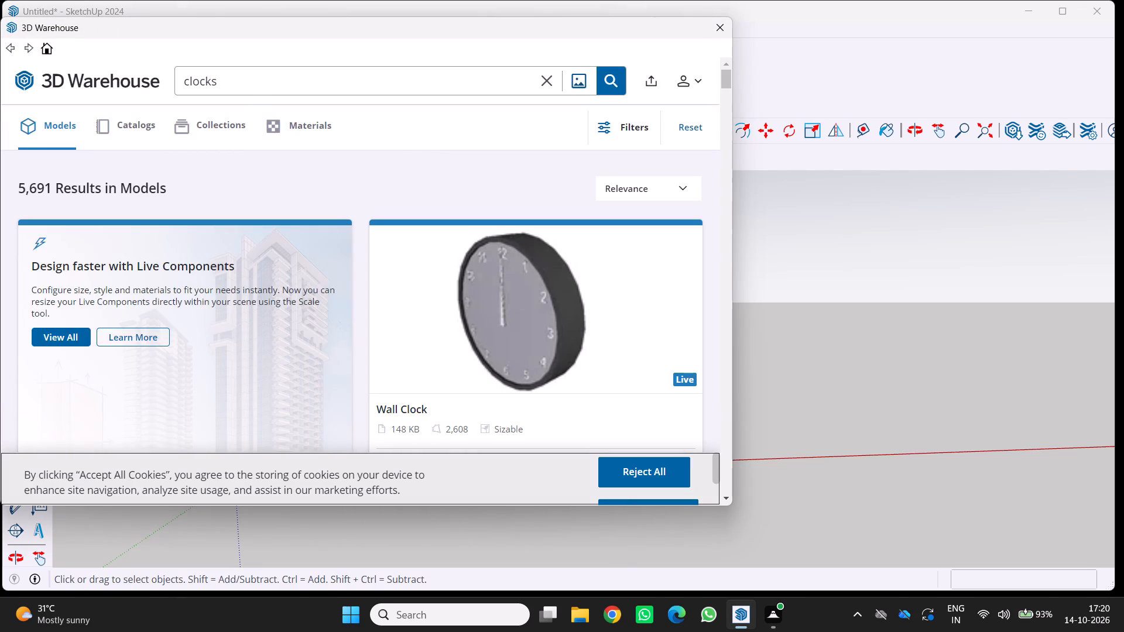
{"action": "left_click", "coordinate": [239, 91]}
{"action": "key", "text": "BackSpace"}
{"action": "key", "text": "BackSpace"}
{"action": "key", "text": "BackSpace"}
{"action": "key", "text": "BackSpace"}
{"action": "key", "text": "BackSpace"}
{"action": "key", "text": "BackSpace"}
{"action": "key", "text": "BackSpace"}
{"action": "key", "text": "BackSpace"}
{"action": "key", "text": "BackSpace"}
{"action": "key", "text": "BackSpace"}
{"action": "key", "text": "BackSpace"}
{"action": "key", "text": "BackSpace"}
{"action": "key", "text": "BackSpace"}
{"action": "key", "text": "BackSpace"}
{"action": "key", "text": "BackSpace"}
{"action": "key", "text": "BackSpace"}
{"action": "key", "text": "BackSpace"}
{"action": "key", "text": "BackSpace"}
{"action": "key", "text": "BackSpace"}
{"action": "key", "text": "BackSpace"}
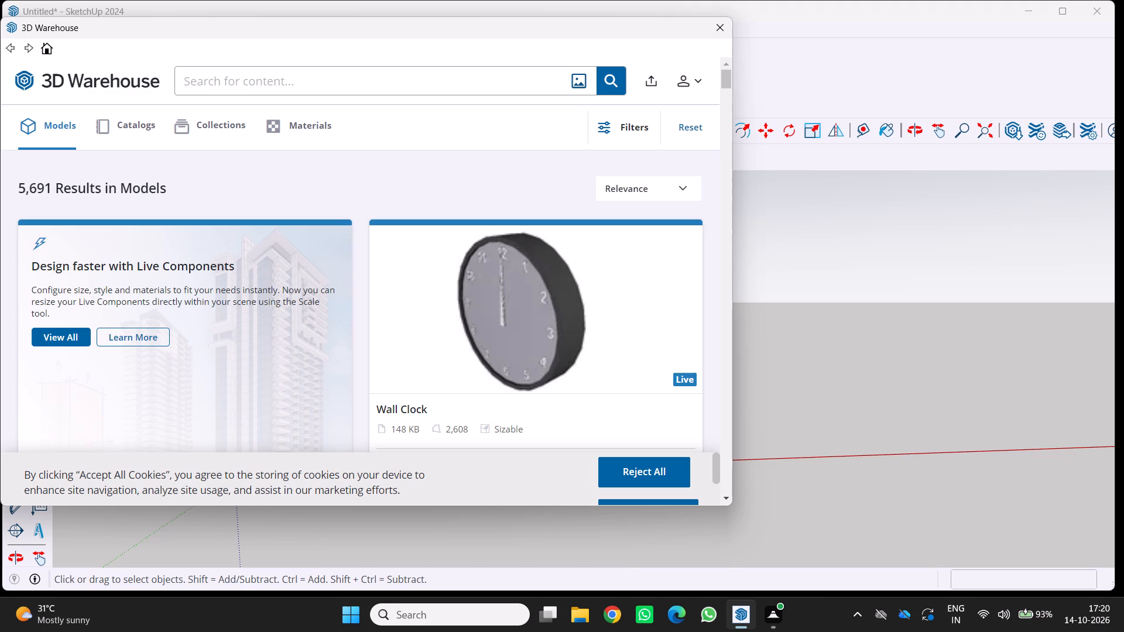
{"action": "type", "text": "plant"}
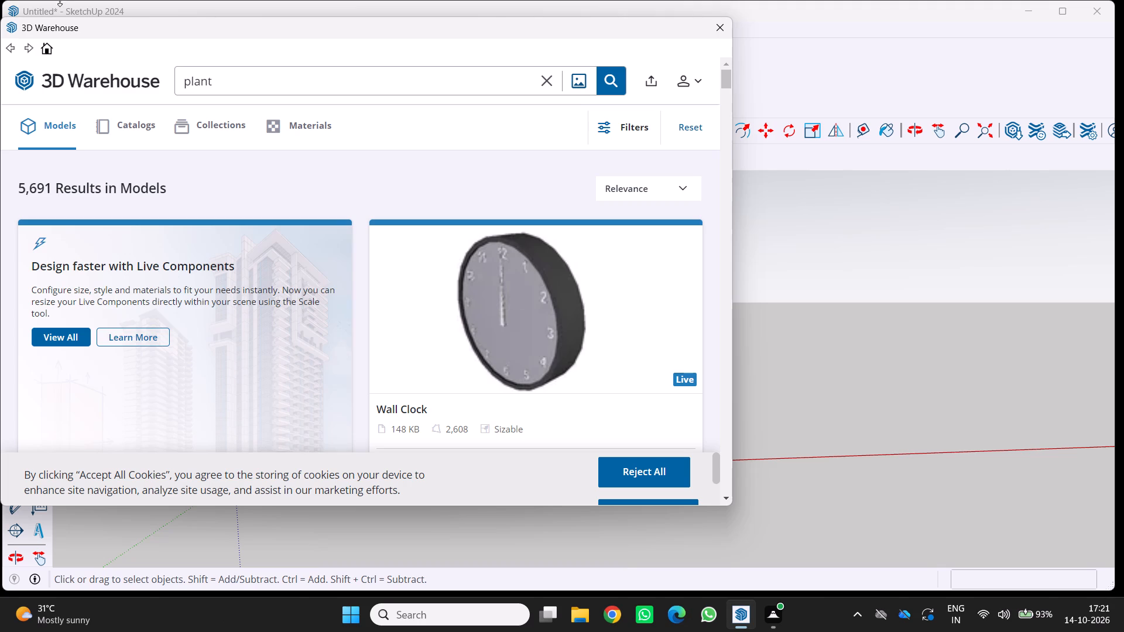
{"action": "left_click", "coordinate": [621, 75]}
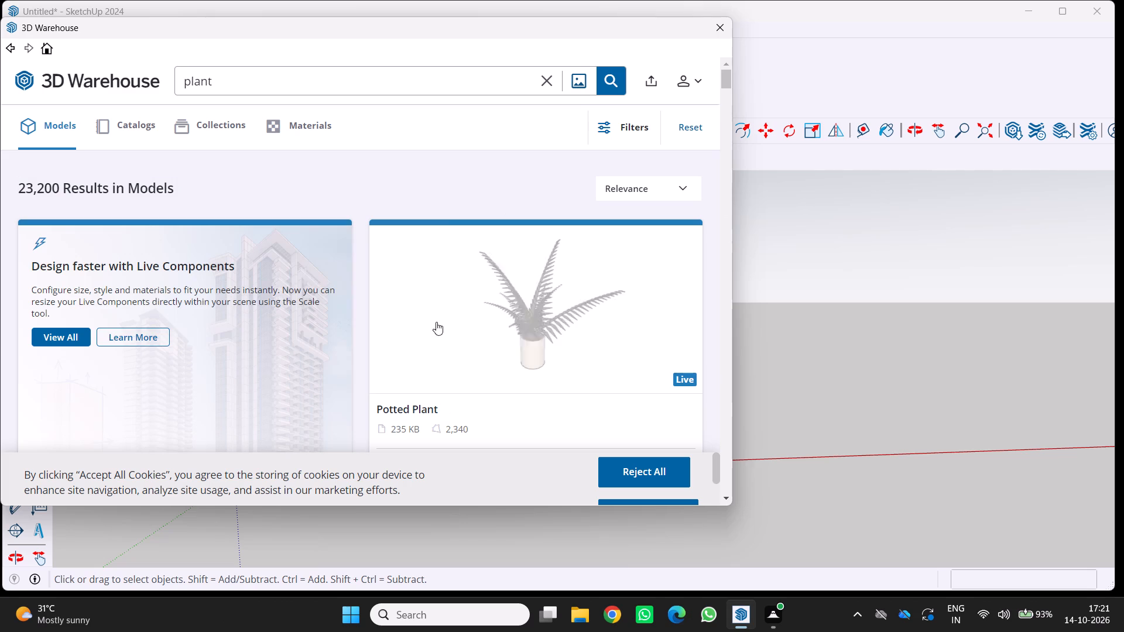
Load the 13 MB "plant" model with dark grey and white rectangular planter boxes directly into the SketchUp model.
{"action": "scroll", "coordinate": [287, 376], "scroll_direction": "down", "scroll_amount": 5}
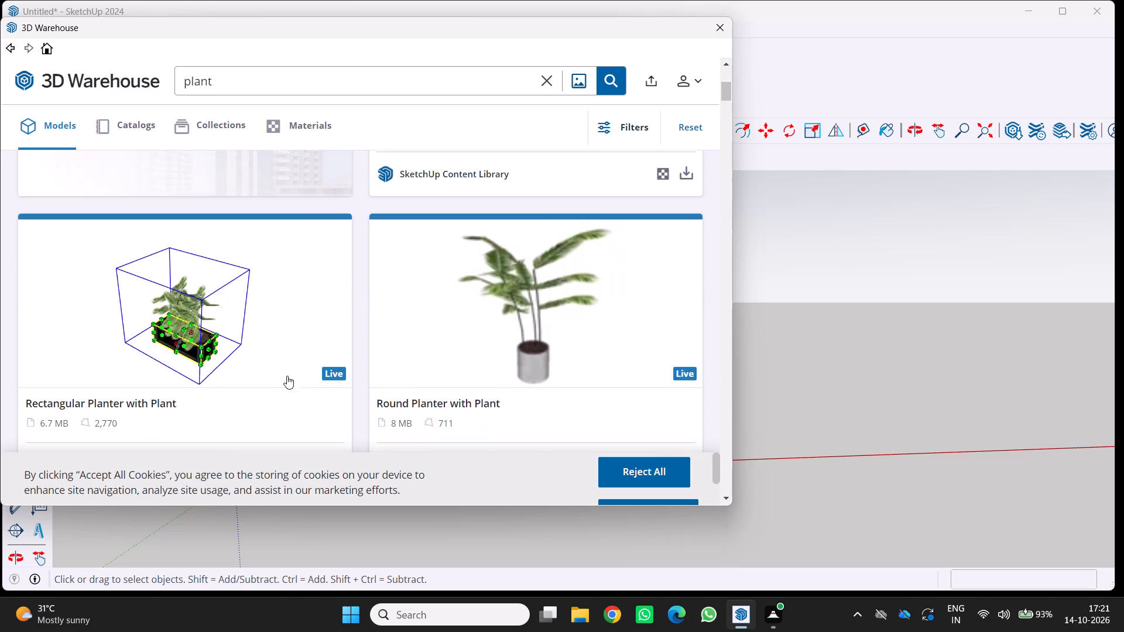
{"action": "scroll", "coordinate": [287, 376], "scroll_direction": "down", "scroll_amount": 7}
{"action": "scroll", "coordinate": [287, 376], "scroll_direction": "up", "scroll_amount": 4}
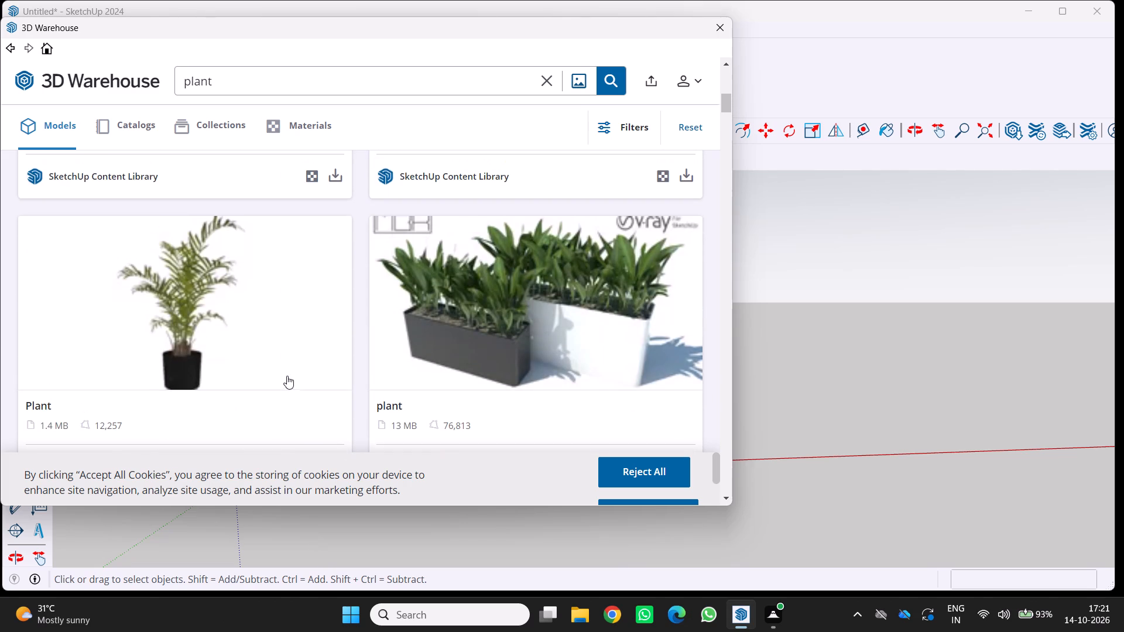
{"action": "scroll", "coordinate": [494, 406], "scroll_direction": "down", "scroll_amount": 2}
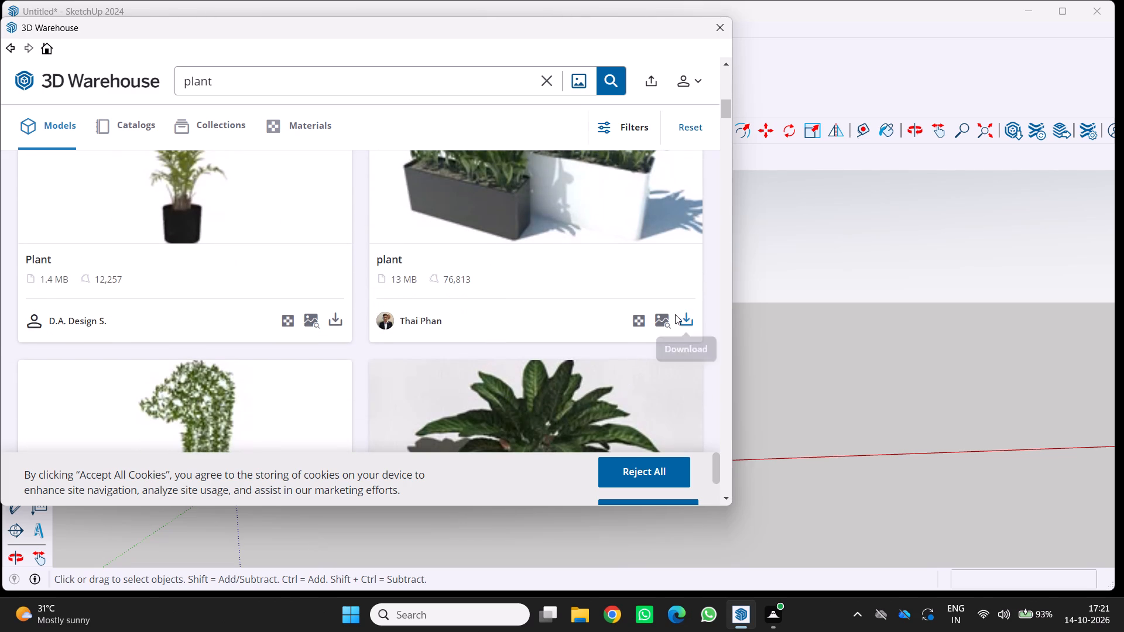
{"action": "left_click", "coordinate": [686, 320]}
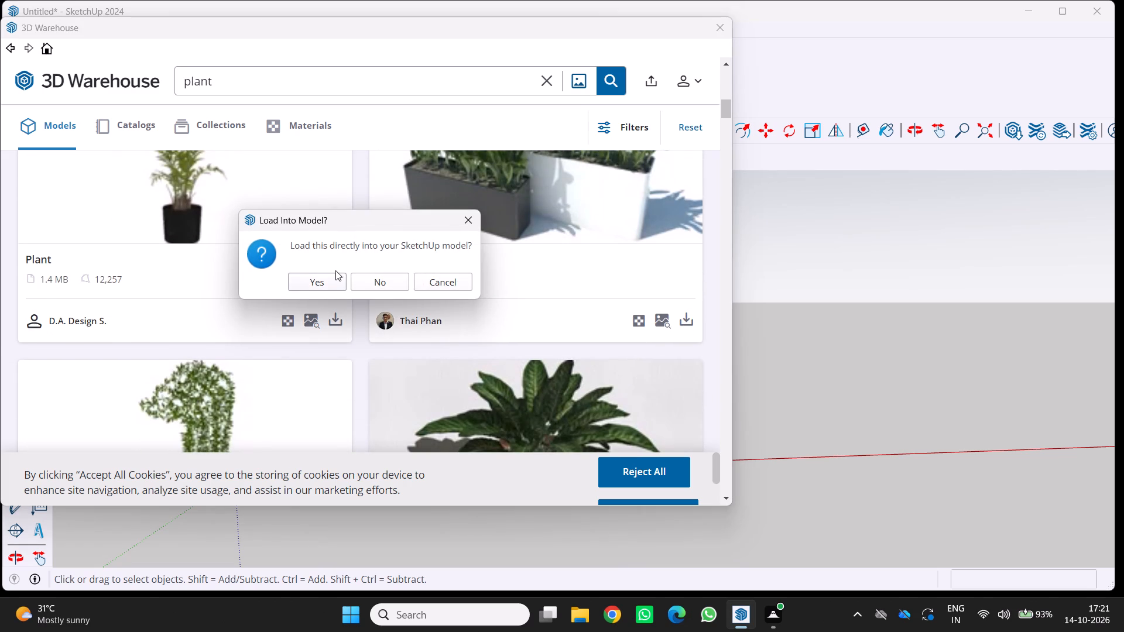
{"action": "left_click", "coordinate": [328, 276]}
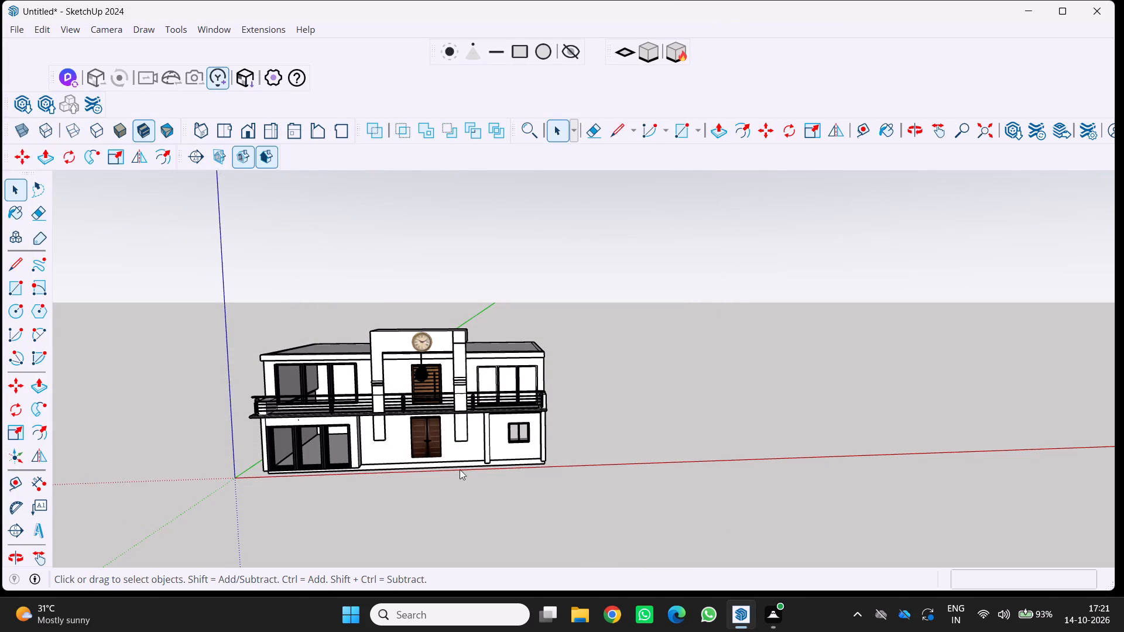
Place the loaded planter component on the open ground beside the house's window end.
{"action": "left_click", "coordinate": [674, 336]}
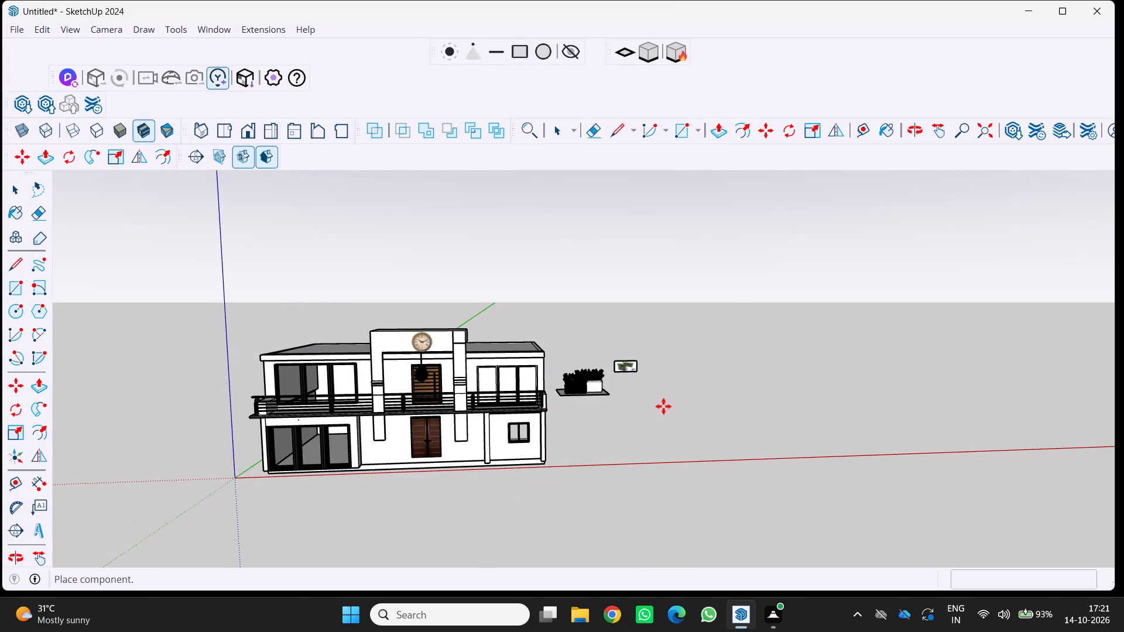
{"action": "key", "text": "space"}
{"action": "left_click", "coordinate": [588, 429]}
{"action": "key", "text": "space"}
{"action": "left_click", "coordinate": [578, 408]}
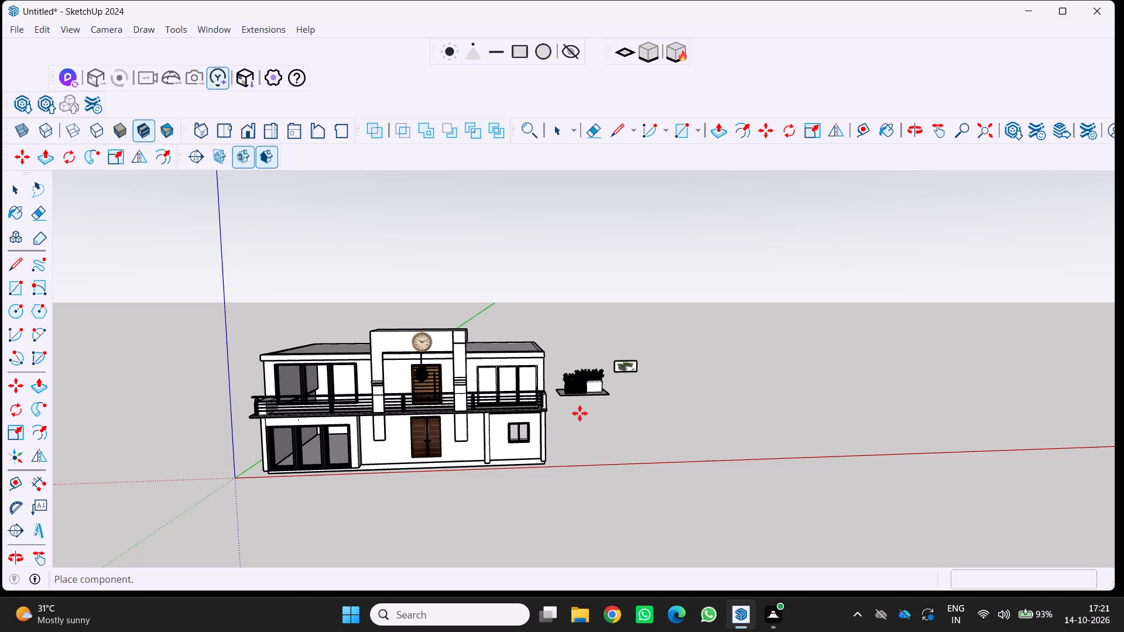
{"action": "key", "text": "space"}
{"action": "scroll", "coordinate": [610, 394], "scroll_direction": "up", "scroll_amount": 3}
{"action": "middle_click_drag", "start_coordinate": [610, 394], "coordinate": [584, 487]}
{"action": "middle_click", "coordinate": [584, 487]}
{"action": "key", "text": "space"}
{"action": "key", "text": "space"}
{"action": "key", "text": "space"}
{"action": "left_click", "coordinate": [626, 408]}
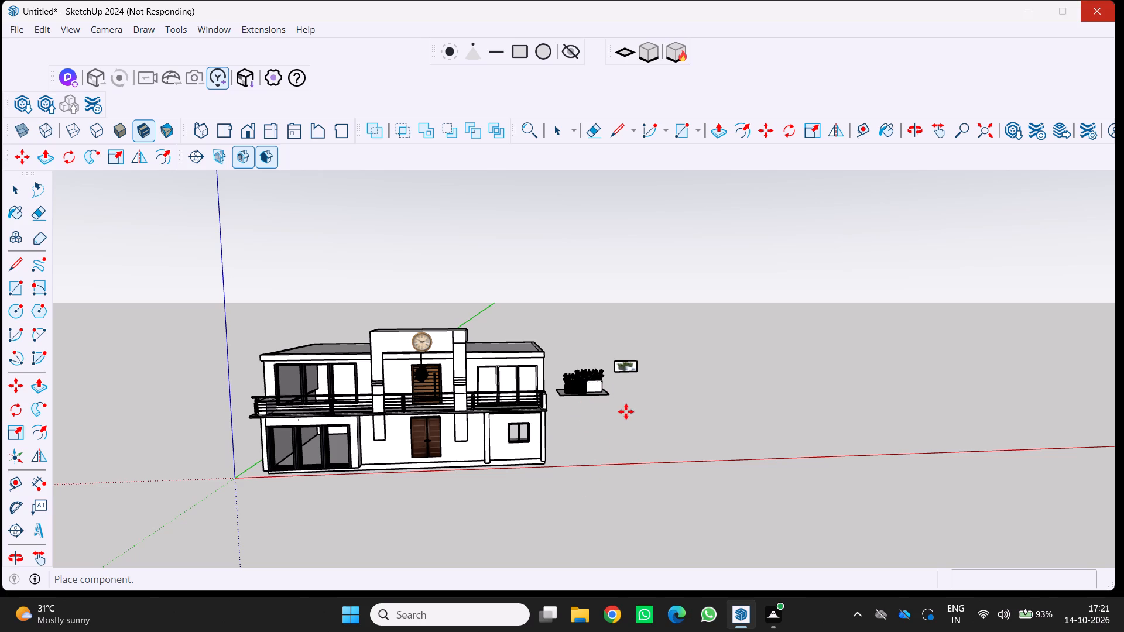
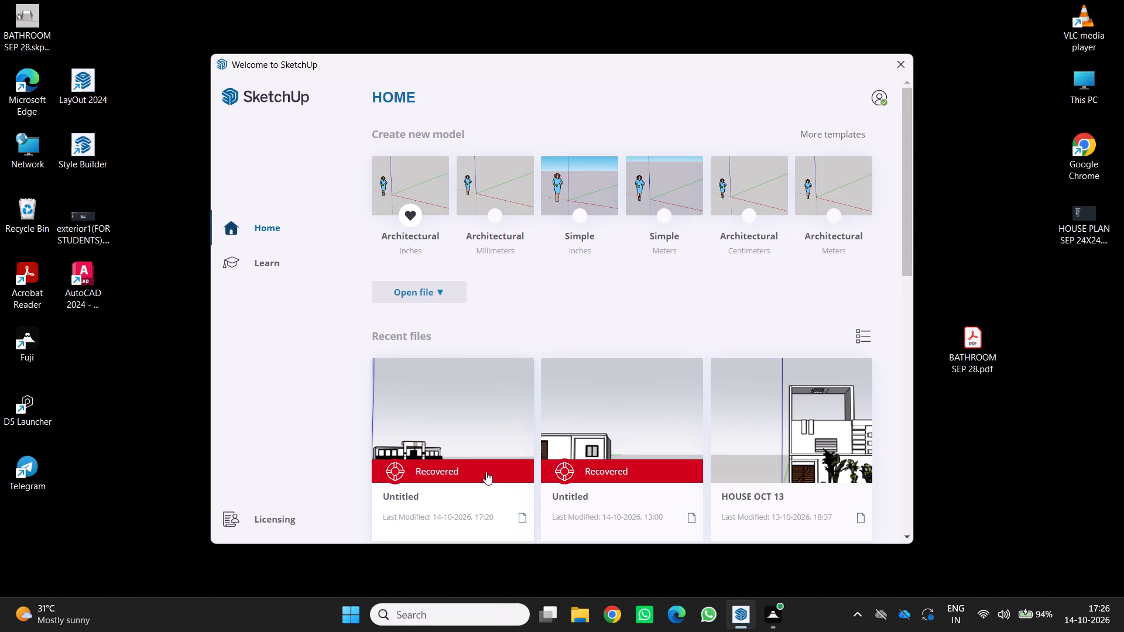
Open the recovered untitled model last modified 14-10-2026 at 17:20 from the recent files.
{"action": "left_click", "coordinate": [486, 472]}
{"action": "left_click", "coordinate": [635, 454]}
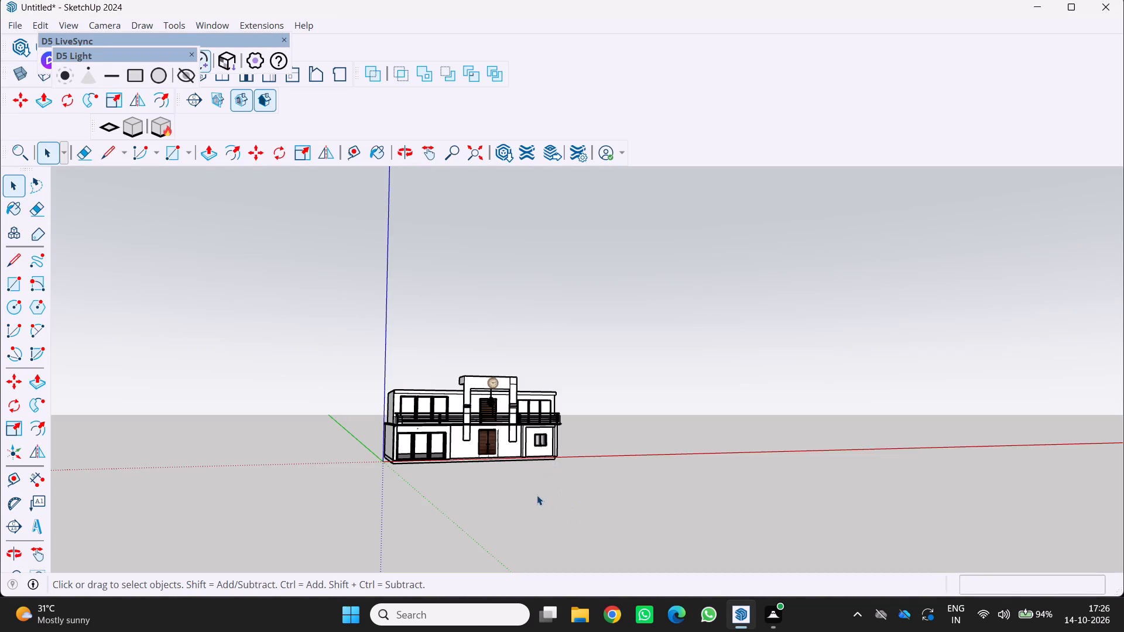
Examine the recovered house from several angles and distances, checking the front facade, the clock and the pillar bands.
{"action": "middle_click_drag", "start_coordinate": [551, 502], "coordinate": [477, 521]}
{"action": "middle_click", "coordinate": [475, 520]}
{"action": "scroll", "coordinate": [472, 475], "scroll_direction": "up", "scroll_amount": 6}
{"action": "scroll", "coordinate": [542, 408], "scroll_direction": "up", "scroll_amount": 1}
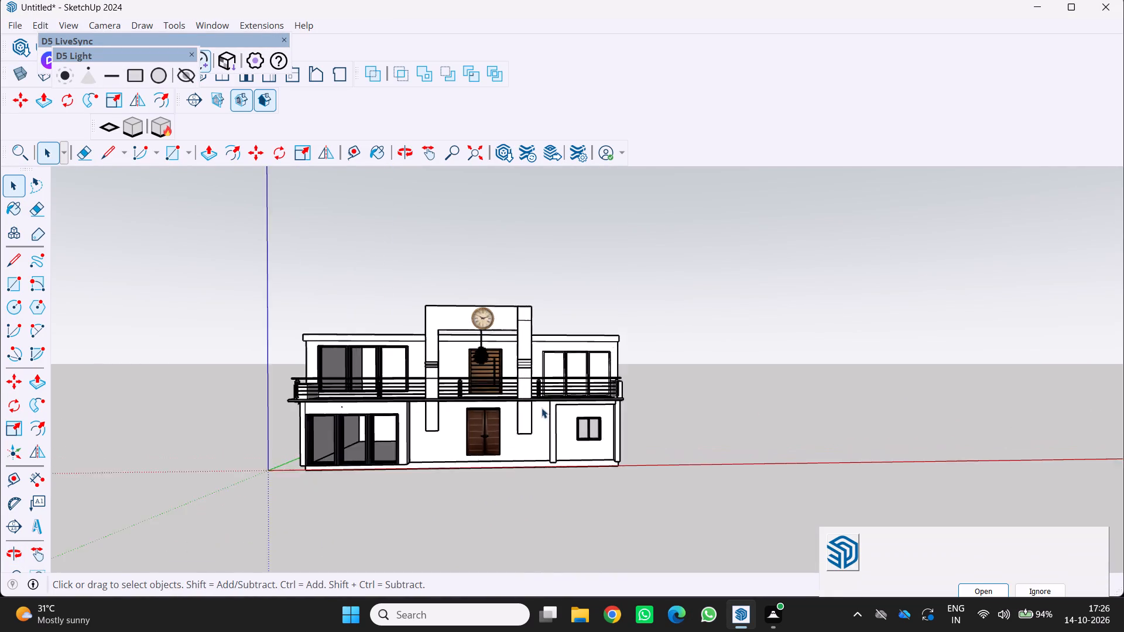
{"action": "scroll", "coordinate": [542, 408], "scroll_direction": "up", "scroll_amount": 5}
{"action": "middle_click_drag", "start_coordinate": [498, 379], "coordinate": [403, 437]}
{"action": "scroll", "coordinate": [487, 373], "scroll_direction": "up", "scroll_amount": 1}
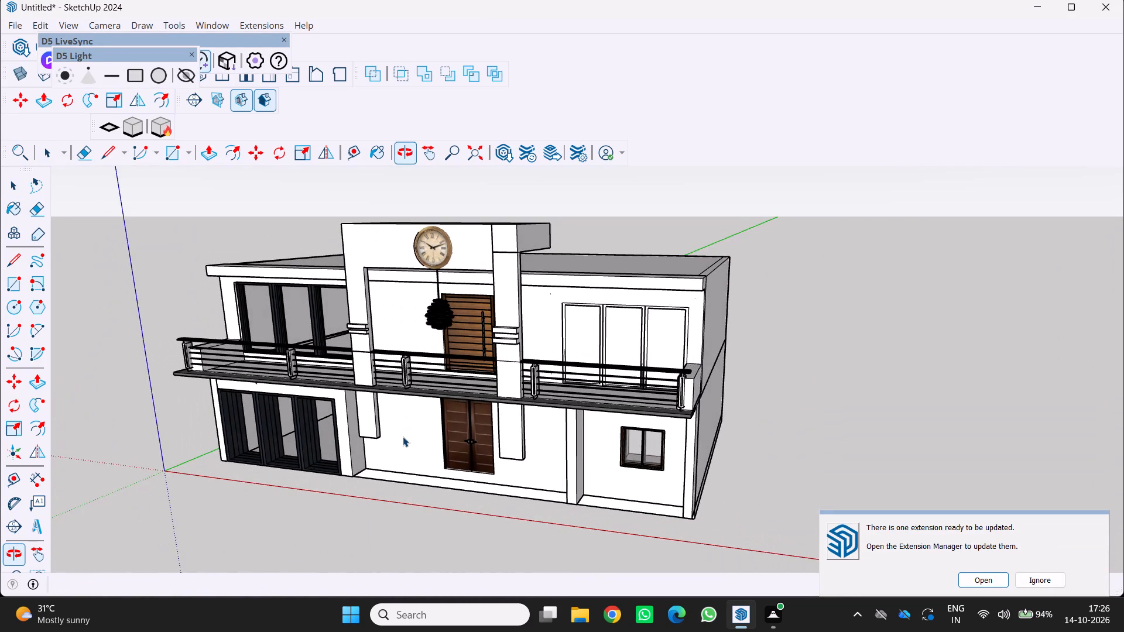
{"action": "scroll", "coordinate": [403, 437], "scroll_direction": "down", "scroll_amount": 5}
{"action": "middle_click_drag", "start_coordinate": [403, 437], "coordinate": [433, 451]}
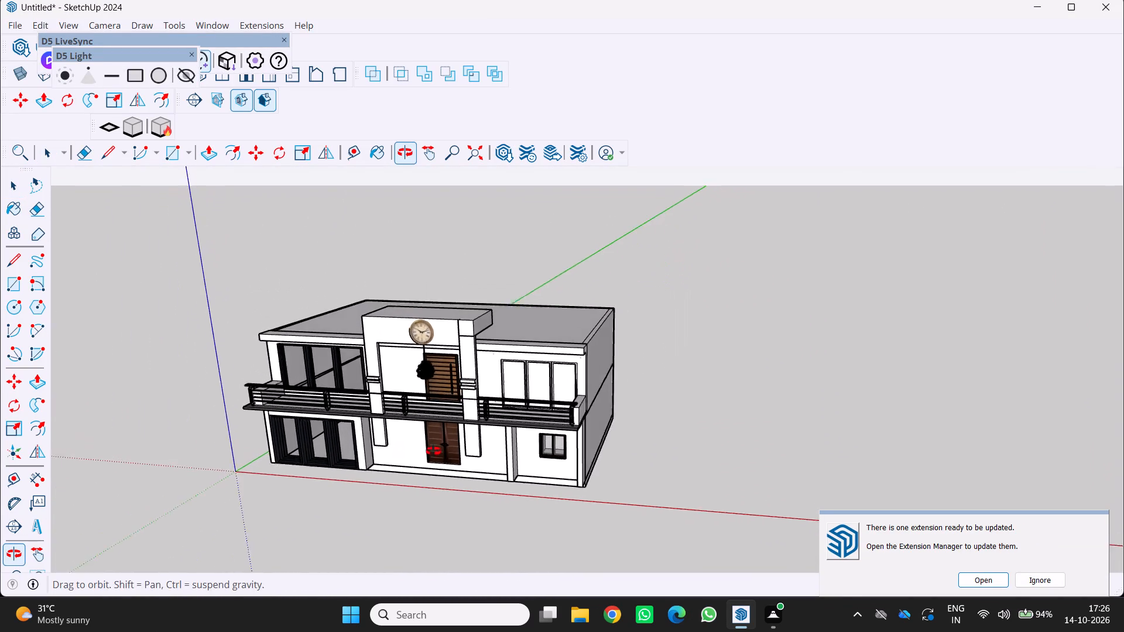
{"action": "middle_click_drag", "start_coordinate": [433, 451], "coordinate": [434, 452]}
{"action": "middle_click", "coordinate": [436, 452]}
{"action": "scroll", "coordinate": [437, 452], "scroll_direction": "down", "scroll_amount": 3}
{"action": "middle_click_drag", "start_coordinate": [462, 445], "coordinate": [554, 335]}
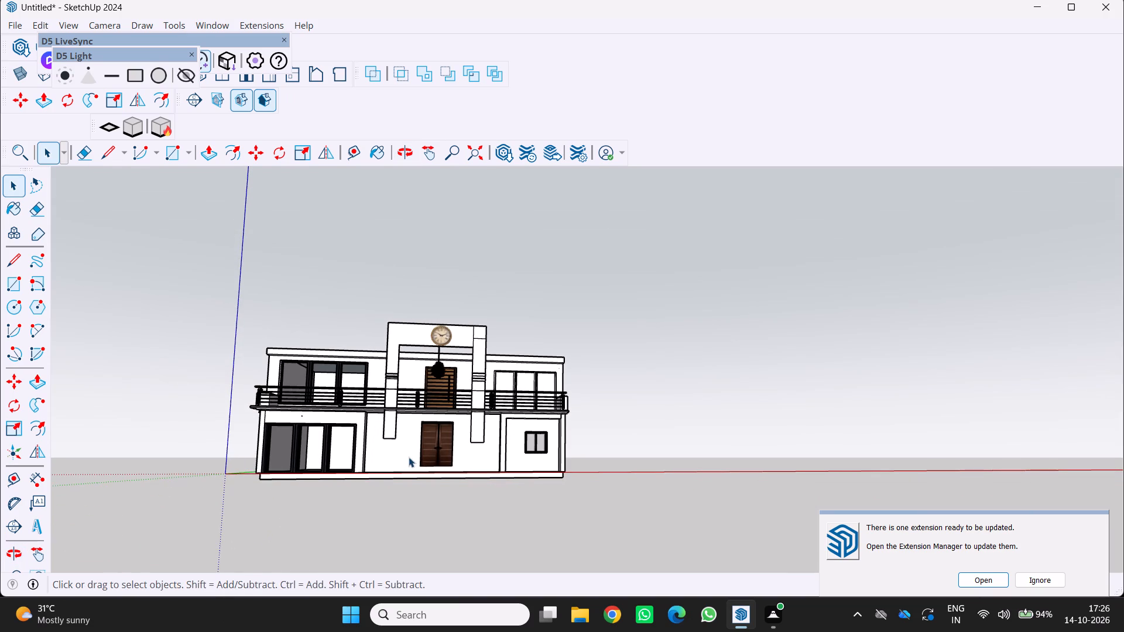
{"action": "key", "text": "space"}
{"action": "key", "text": "space"}
{"action": "left_click_drag", "start_coordinate": [410, 458], "coordinate": [415, 470]}
{"action": "left_click", "coordinate": [368, 478]}
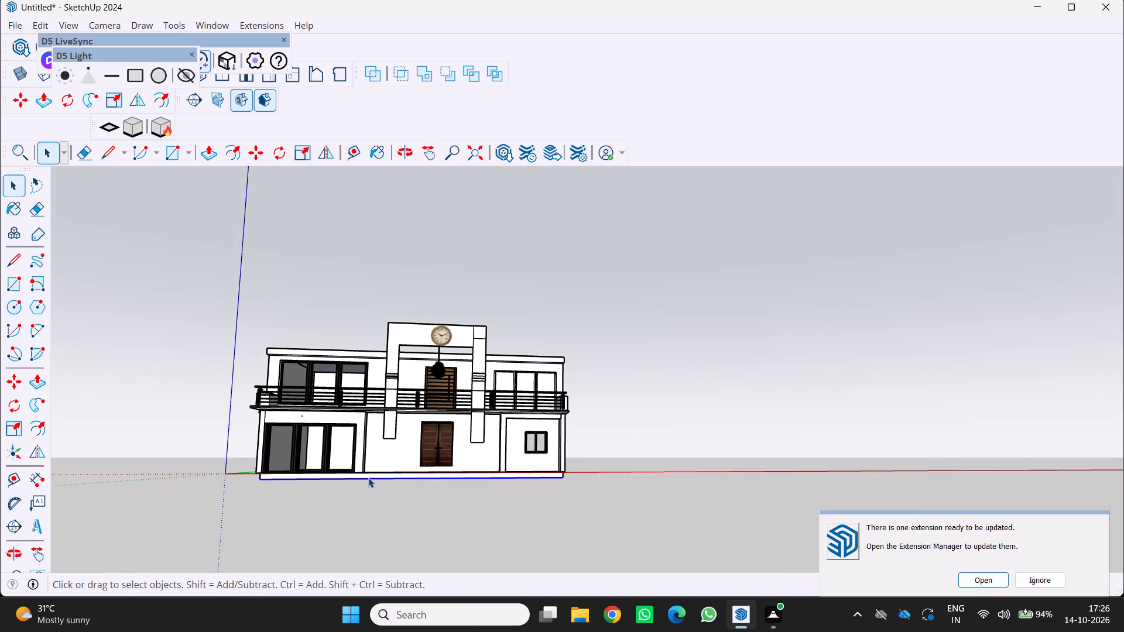
{"action": "middle_click_drag", "start_coordinate": [368, 478], "coordinate": [363, 562]}
{"action": "key", "text": "space"}
{"action": "key", "text": "space"}
{"action": "key", "text": "space"}
{"action": "left_click", "coordinate": [402, 523]}
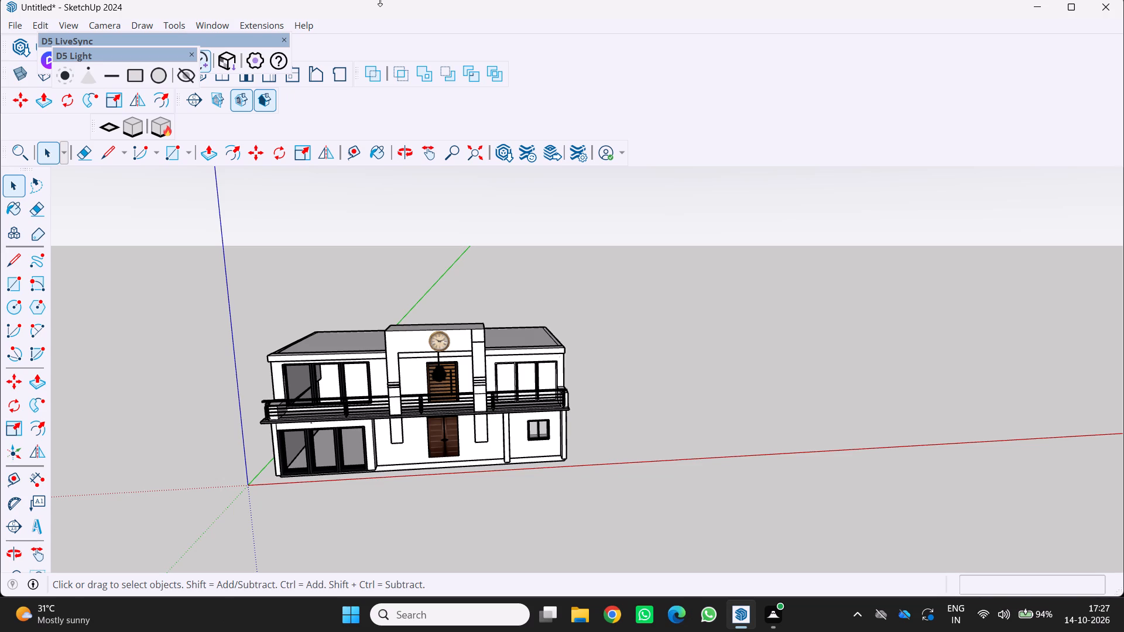
Search 3D Warehouse for "plant" models.
{"action": "left_click", "coordinate": [203, 26]}
{"action": "left_click", "coordinate": [231, 138]}
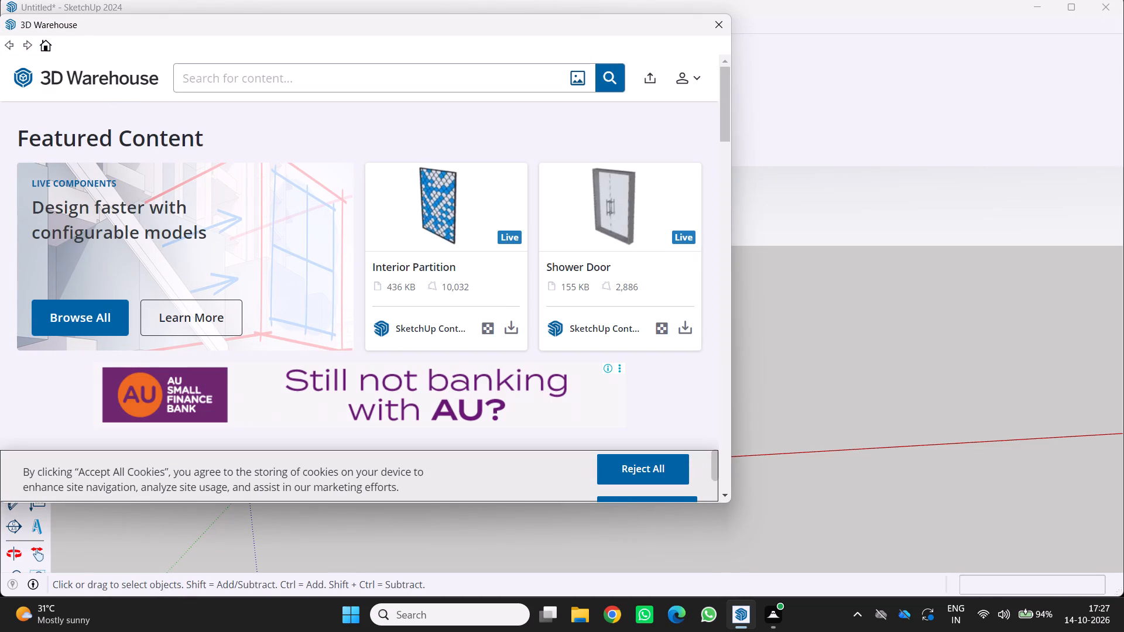
{"action": "left_click", "coordinate": [209, 74]}
{"action": "type", "text": "plant"}
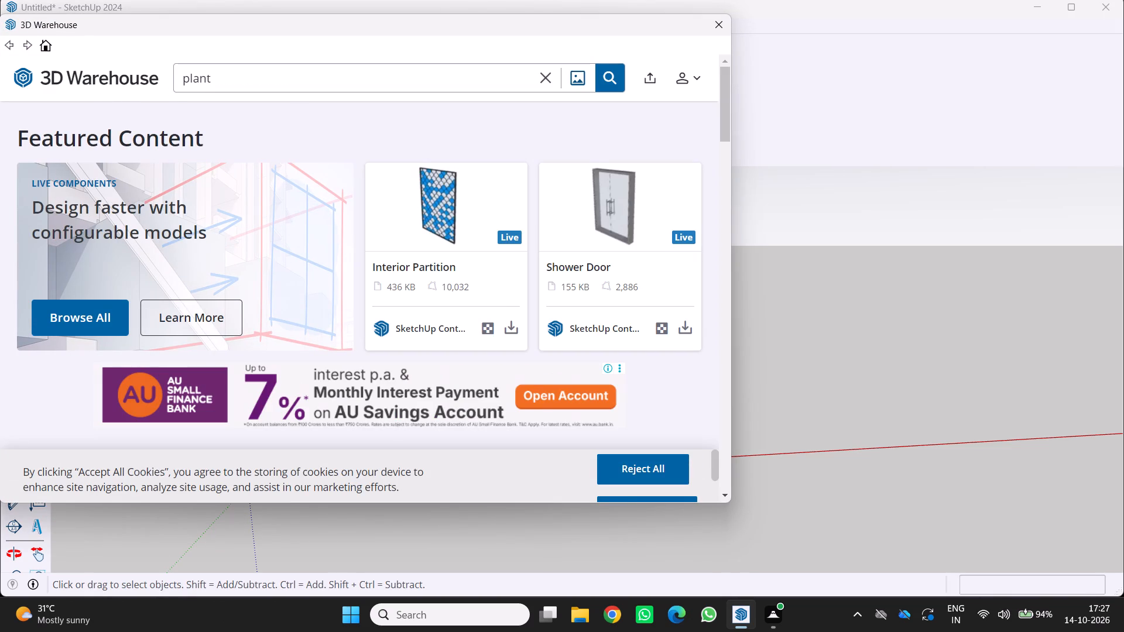
{"action": "left_click", "coordinate": [613, 84]}
{"action": "left_click", "coordinate": [613, 84]}
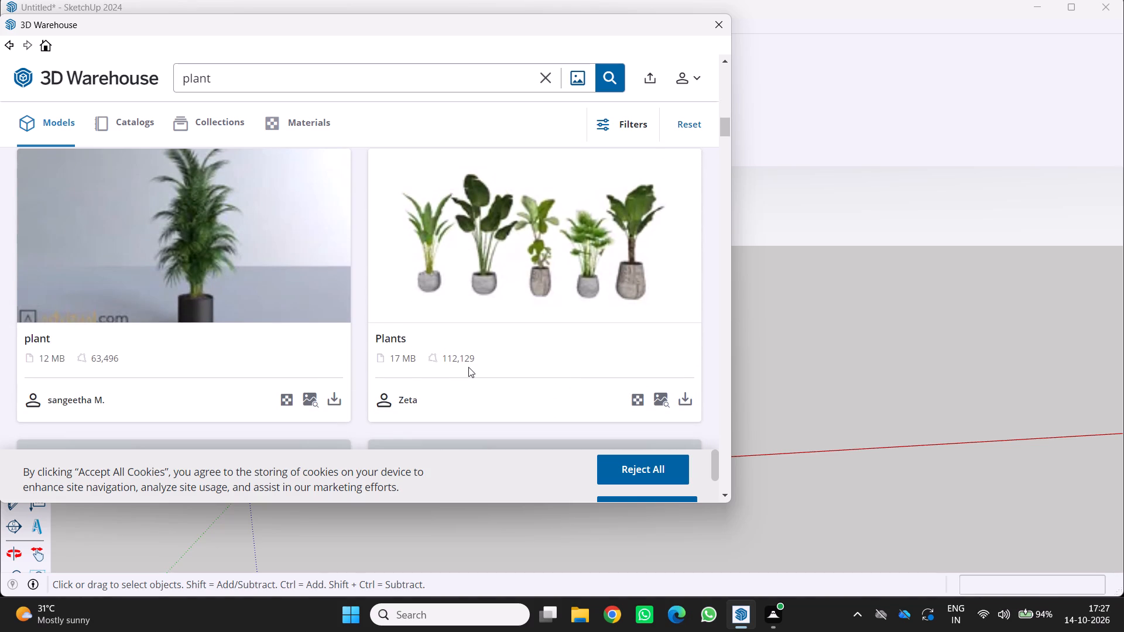
Load the 17 MB "Plants" model with five potted plants directly into the SketchUp model.
{"action": "left_click", "coordinate": [680, 395]}
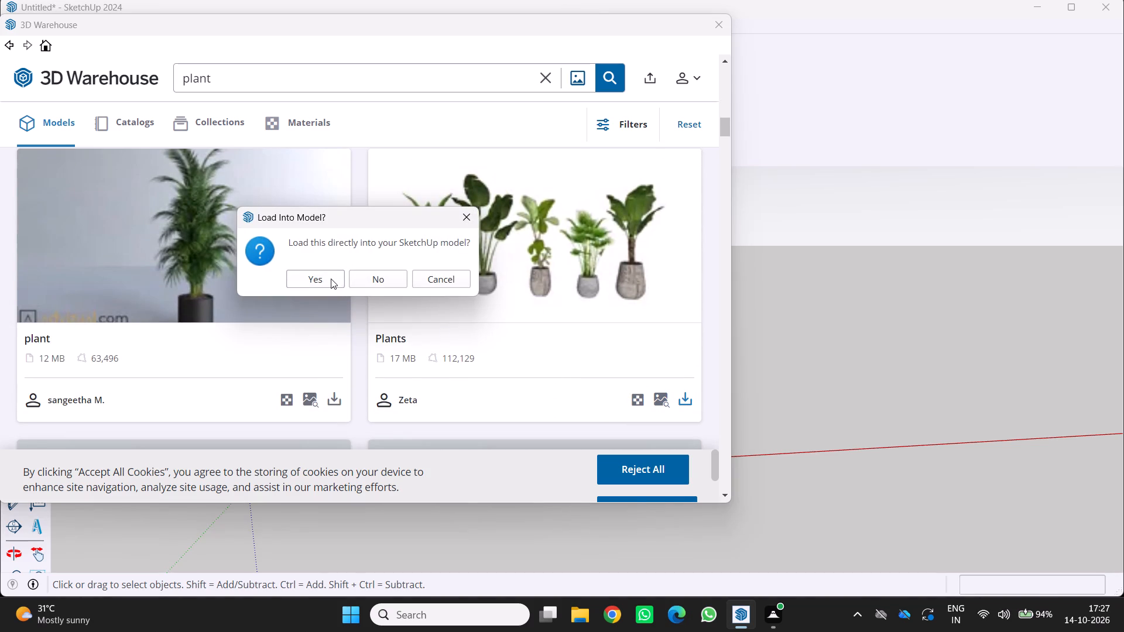
{"action": "left_click", "coordinate": [331, 279]}
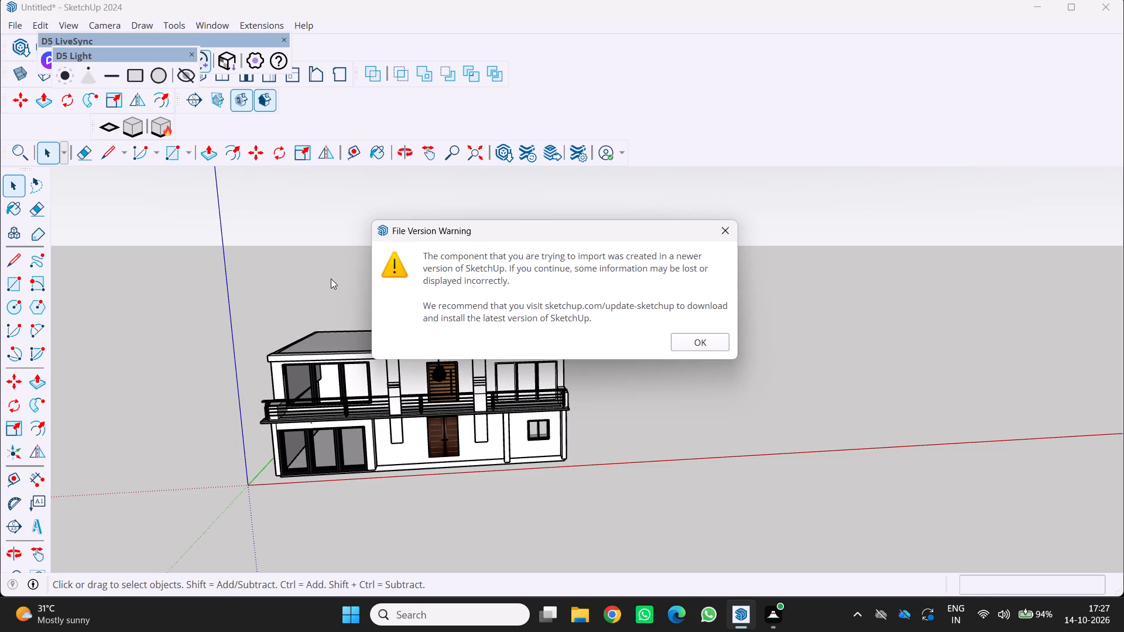
{"action": "left_click", "coordinate": [687, 345]}
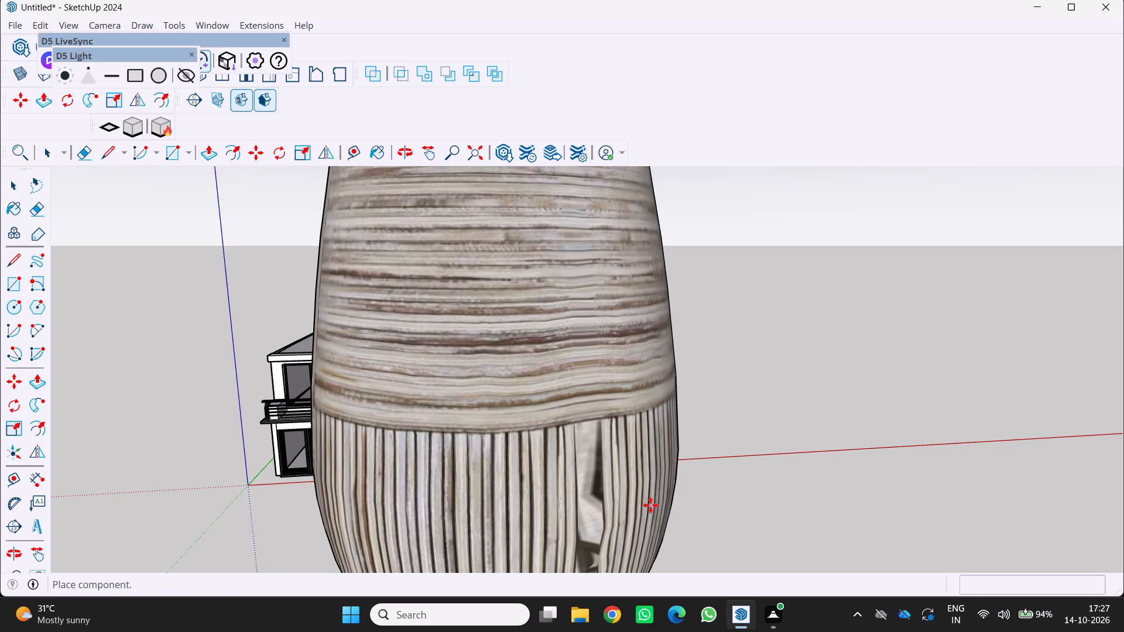
Place the potted plants component on the ground beside the house's window end and clear the selection.
{"action": "scroll", "coordinate": [650, 505], "scroll_direction": "down", "scroll_amount": 8, "text": "ctrl"}
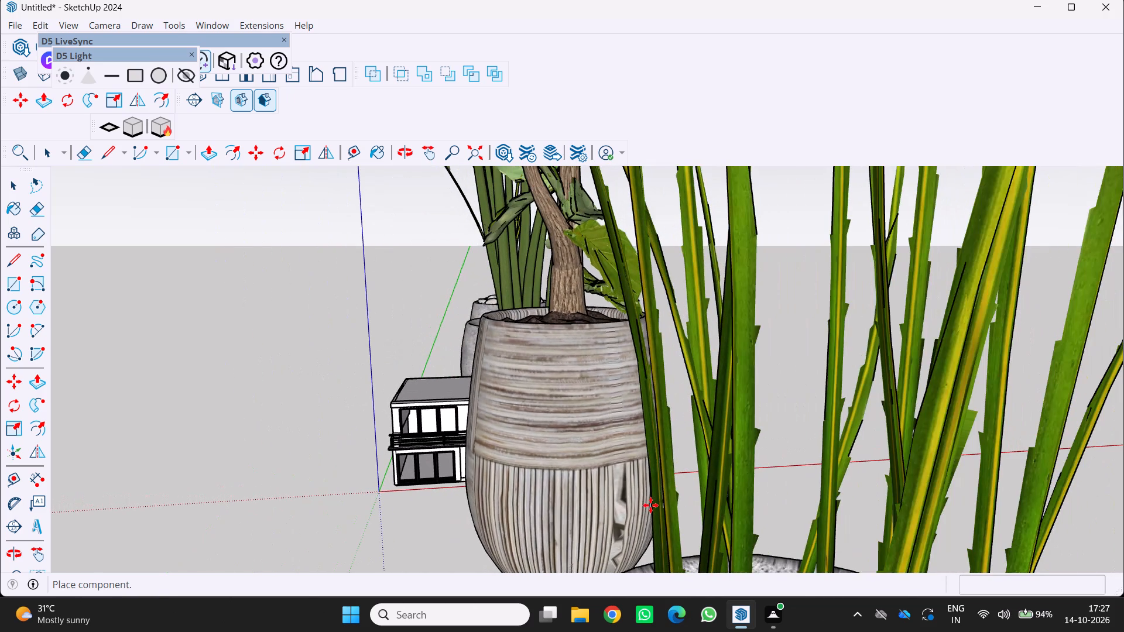
{"action": "scroll", "coordinate": [651, 504], "scroll_direction": "down", "scroll_amount": 7, "text": "ctrl"}
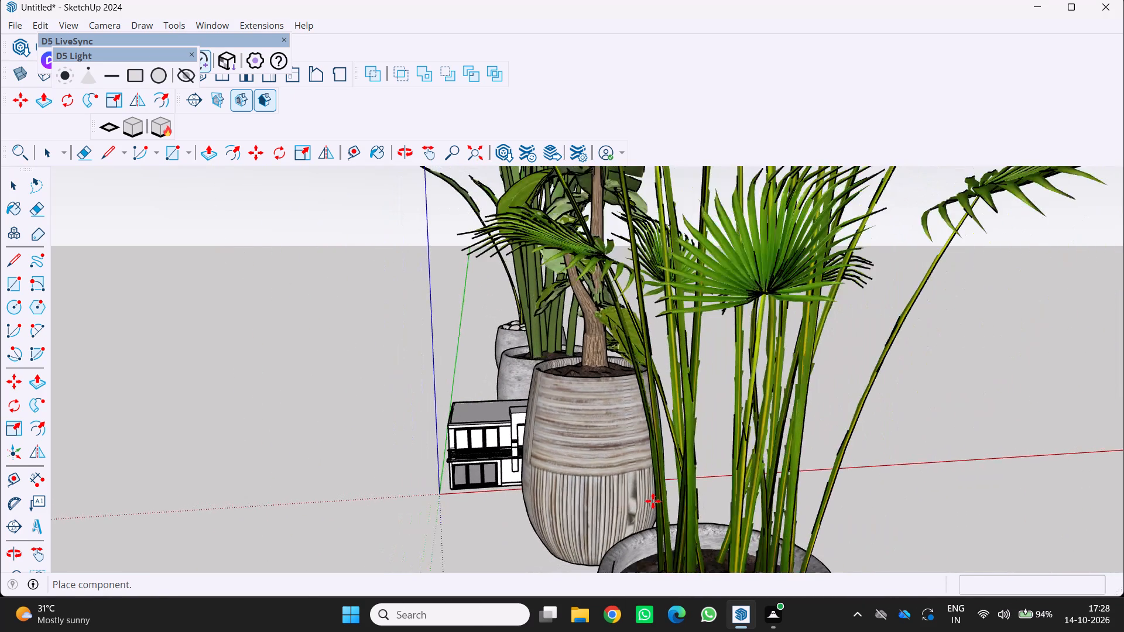
{"action": "scroll", "coordinate": [653, 501], "scroll_direction": "down", "scroll_amount": 13, "text": "ctrl"}
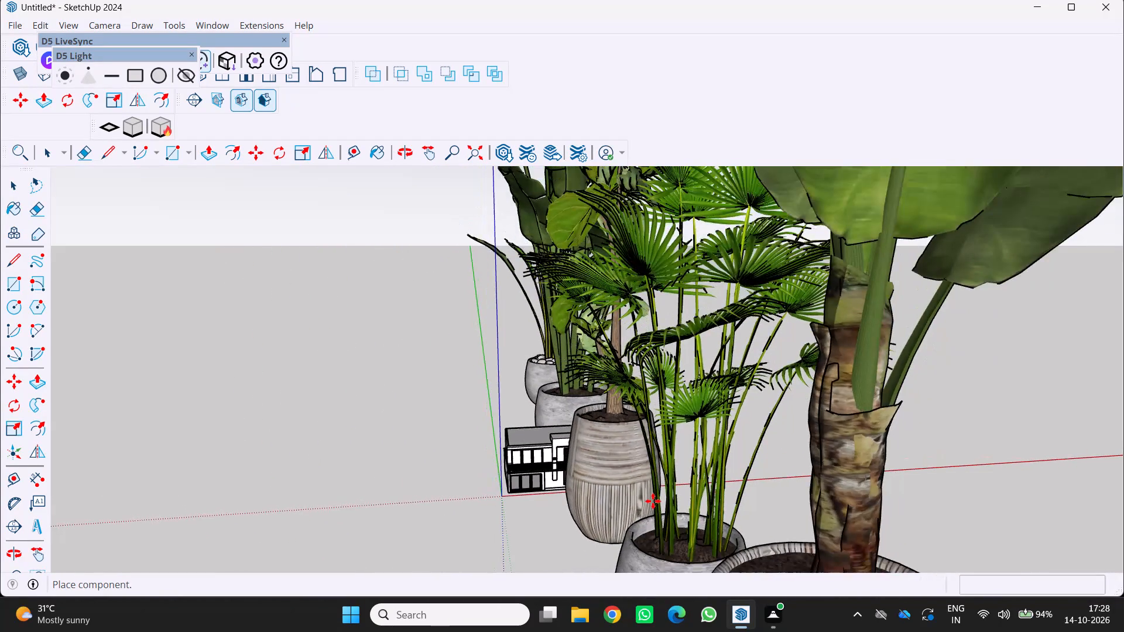
{"action": "scroll", "coordinate": [653, 501], "scroll_direction": "down", "scroll_amount": 11, "text": "ctrl"}
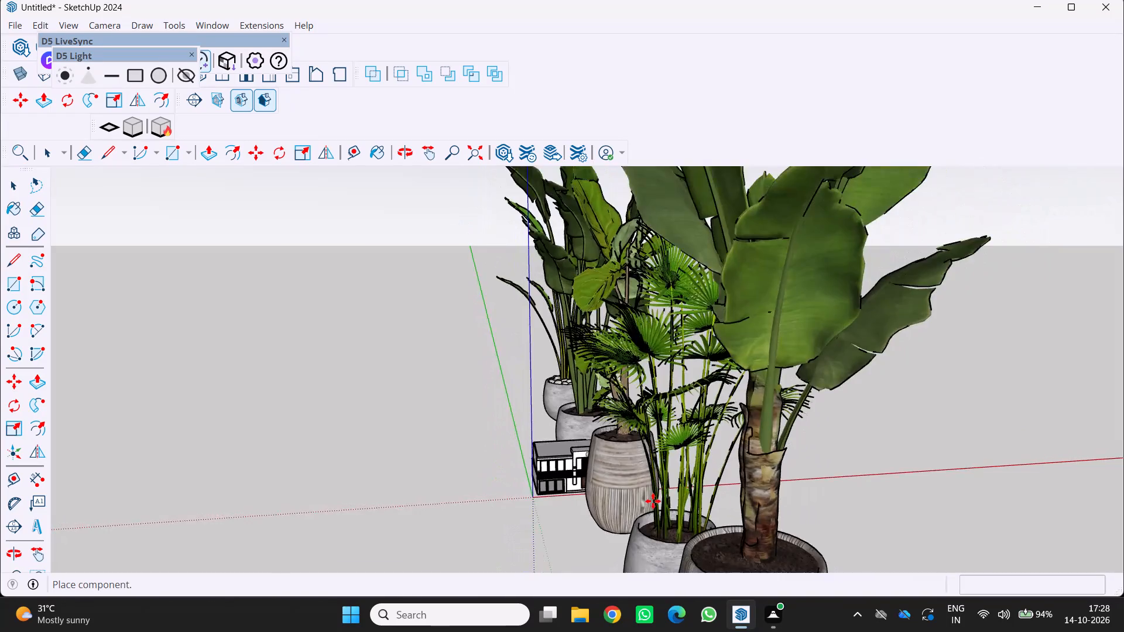
{"action": "scroll", "coordinate": [653, 501], "scroll_direction": "down", "scroll_amount": 9, "text": "ctrl"}
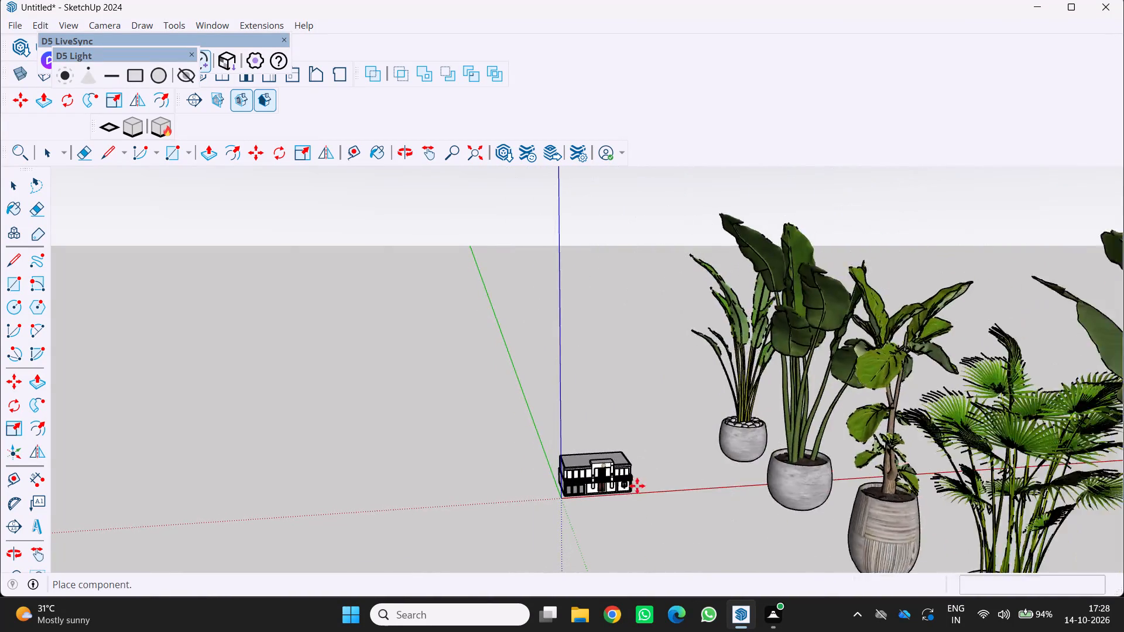
{"action": "middle_click_drag", "start_coordinate": [695, 412], "coordinate": [611, 354]}
{"action": "scroll", "coordinate": [609, 354], "scroll_direction": "down", "scroll_amount": 1}
{"action": "scroll", "coordinate": [648, 431], "scroll_direction": "up", "scroll_amount": 3}
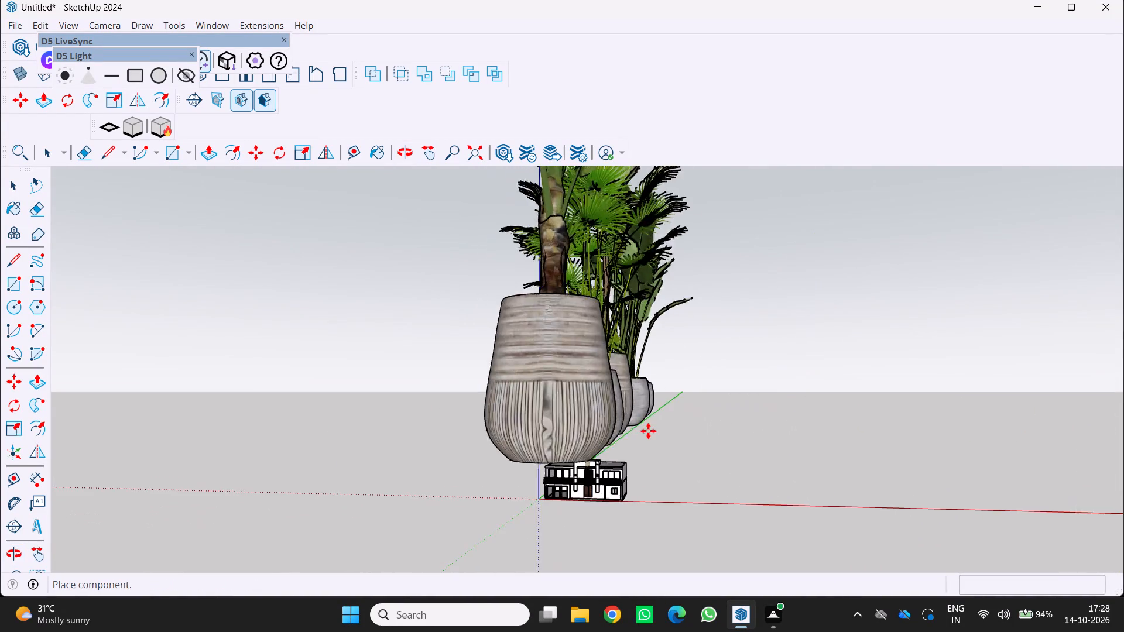
{"action": "scroll", "coordinate": [648, 431], "scroll_direction": "up", "scroll_amount": 20}
{"action": "scroll", "coordinate": [648, 431], "scroll_direction": "up", "scroll_amount": 1}
{"action": "scroll", "coordinate": [779, 461], "scroll_direction": "down", "scroll_amount": 6}
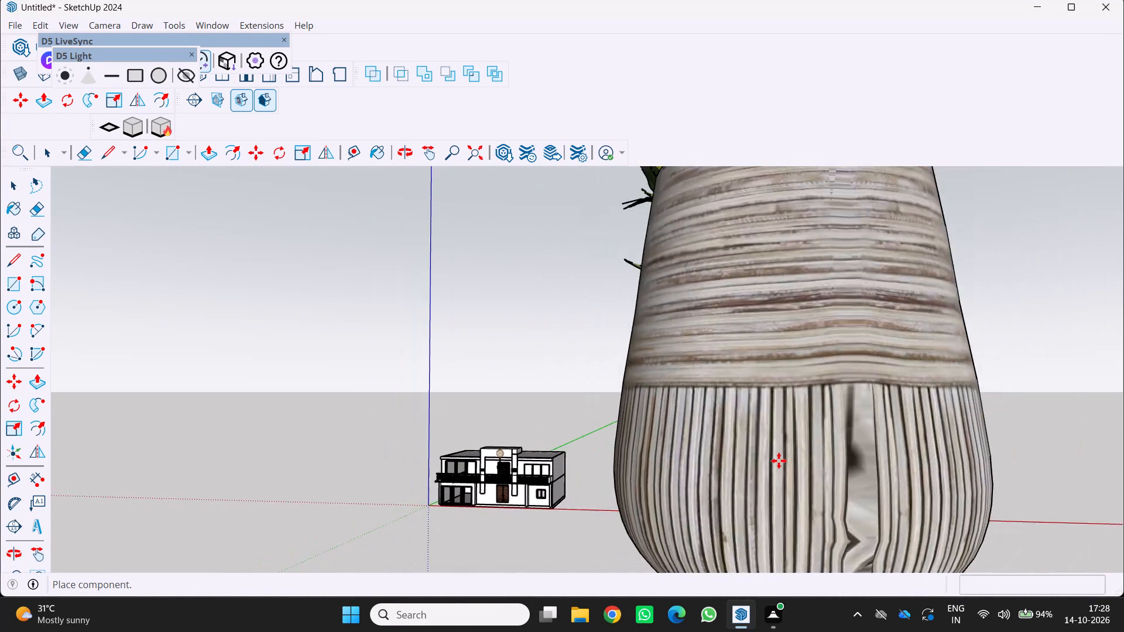
{"action": "scroll", "coordinate": [779, 461], "scroll_direction": "down", "scroll_amount": 5}
{"action": "left_click", "coordinate": [781, 432]}
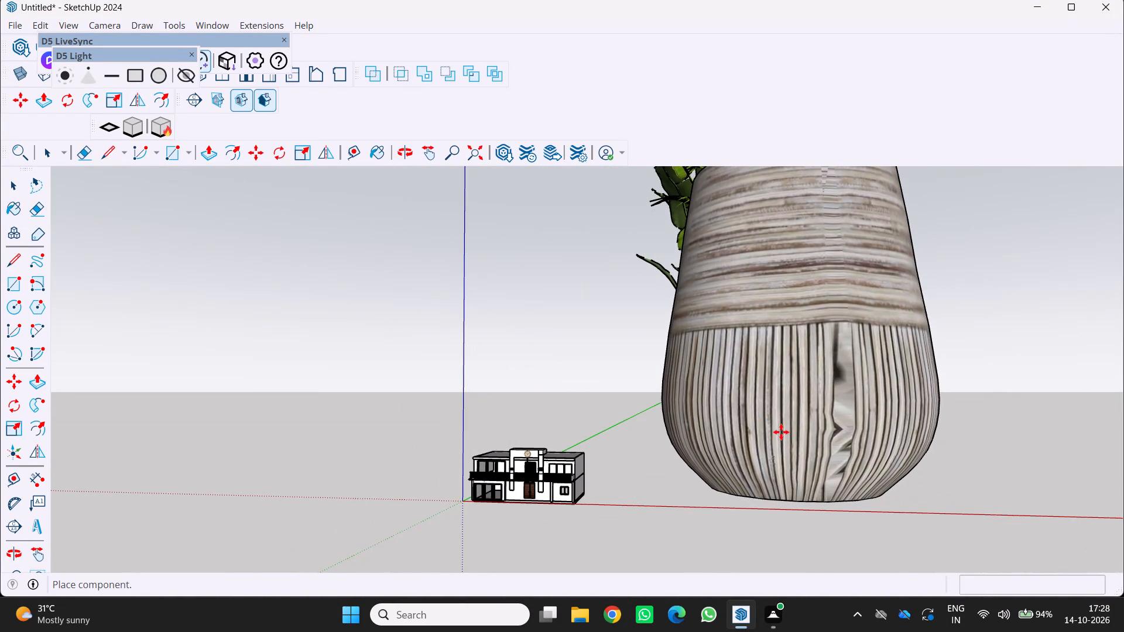
{"action": "key", "text": "space"}
{"action": "key", "text": "space"}
{"action": "key", "text": "space"}
{"action": "scroll", "coordinate": [750, 414], "scroll_direction": "down", "scroll_amount": 4}
{"action": "key", "text": "space"}
{"action": "scroll", "coordinate": [748, 411], "scroll_direction": "down", "scroll_amount": 3}
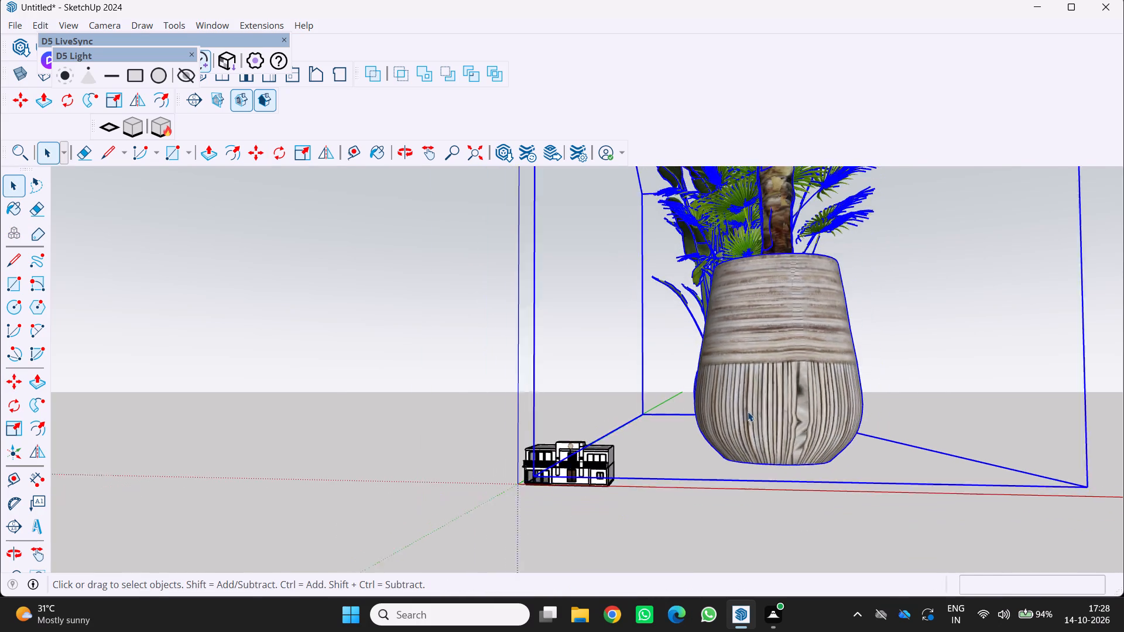
{"action": "scroll", "coordinate": [748, 411], "scroll_direction": "down", "scroll_amount": 1}
{"action": "left_click", "coordinate": [697, 524]}
Scale the potted plants component down uniformly from a bottom corner to about 0.30 of its size.
{"action": "middle_click_drag", "start_coordinate": [748, 420], "coordinate": [808, 490]}
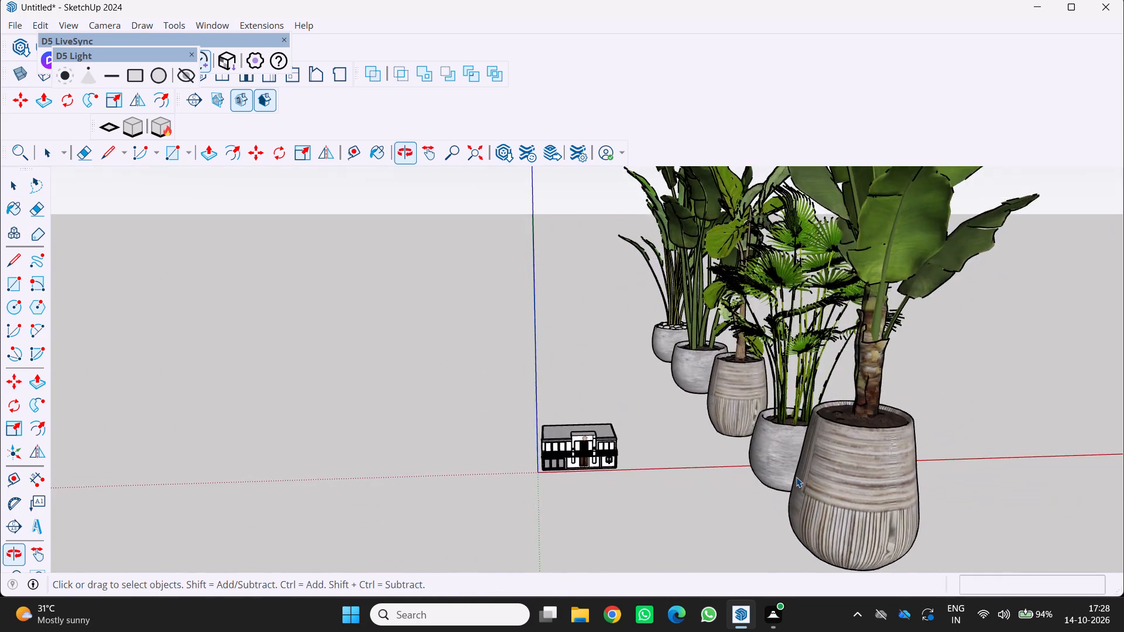
{"action": "scroll", "coordinate": [796, 477], "scroll_direction": "down", "scroll_amount": 13}
{"action": "middle_click_drag", "start_coordinate": [780, 473], "coordinate": [728, 418]}
{"action": "middle_click", "coordinate": [728, 418]}
{"action": "middle_click", "coordinate": [728, 417]}
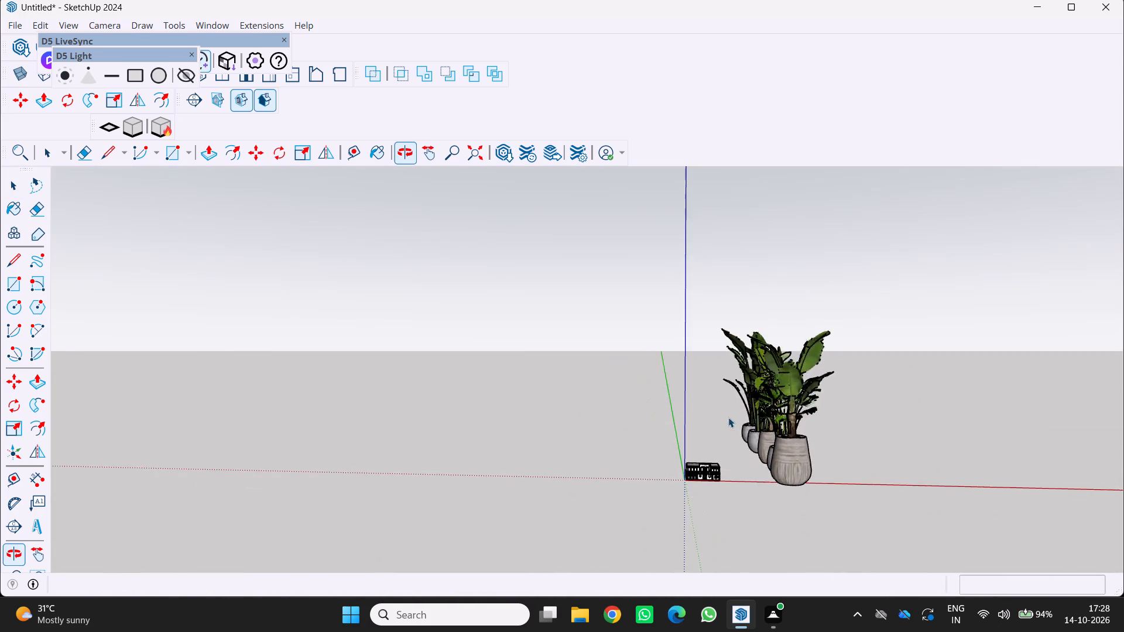
{"action": "key", "text": "s"}
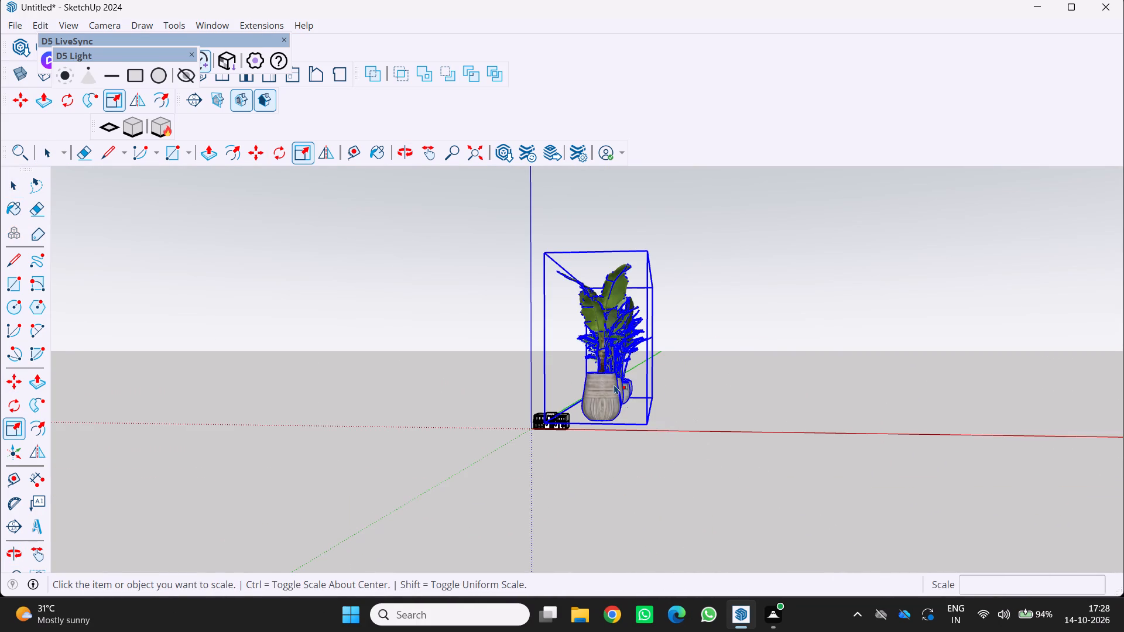
{"action": "left_click", "coordinate": [612, 411]}
{"action": "scroll", "coordinate": [624, 444], "scroll_direction": "up", "scroll_amount": 3}
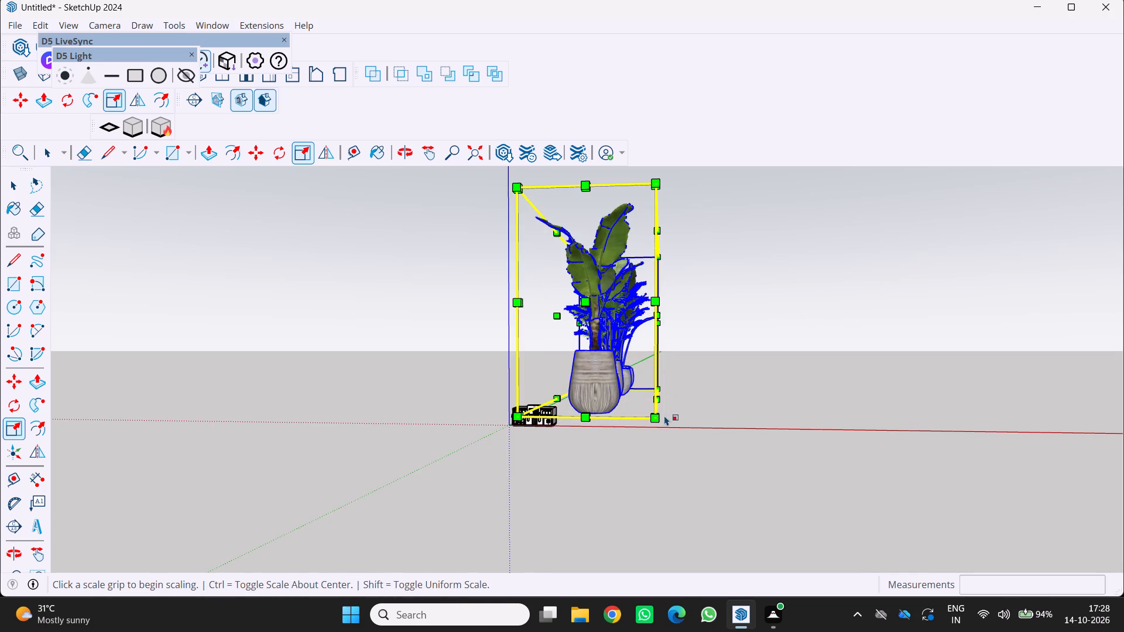
{"action": "left_click", "coordinate": [654, 416]}
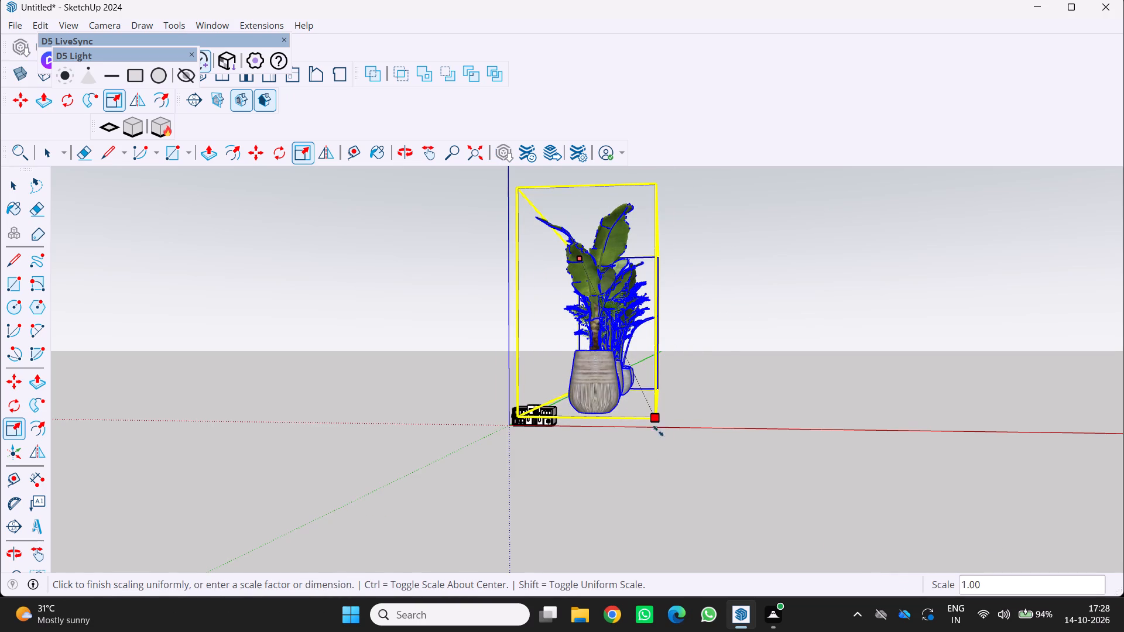
{"action": "left_click", "coordinate": [662, 421]}
{"action": "middle_click_drag", "start_coordinate": [601, 474], "coordinate": [585, 497]}
{"action": "scroll", "coordinate": [585, 497], "scroll_direction": "down", "scroll_amount": 2}
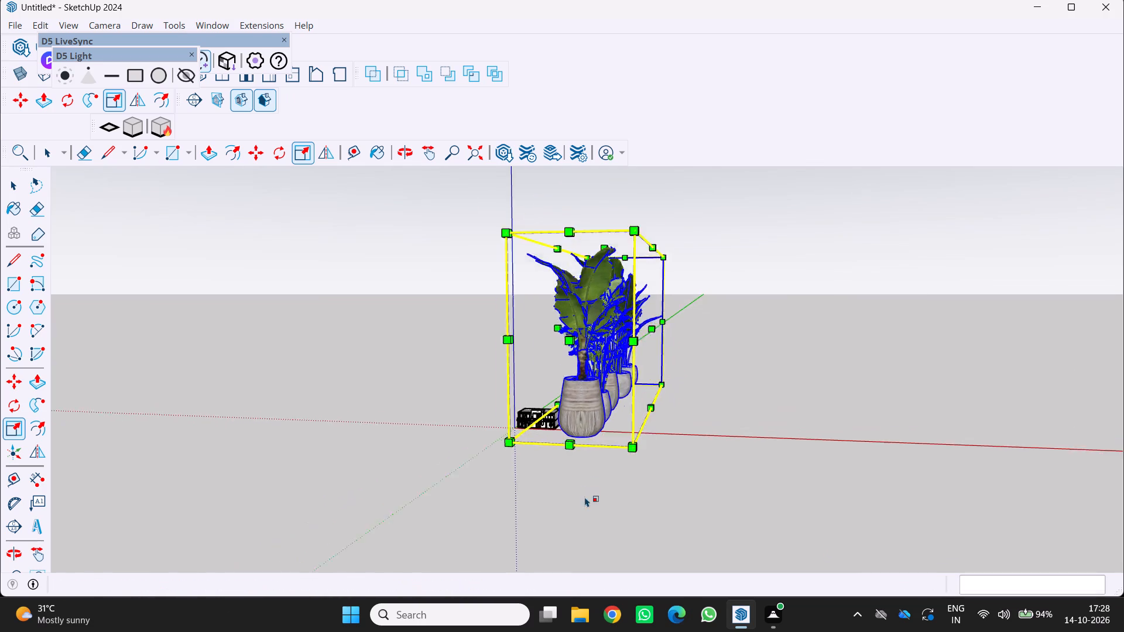
{"action": "scroll", "coordinate": [585, 497], "scroll_direction": "down", "scroll_amount": 2}
{"action": "middle_click_drag", "start_coordinate": [742, 374], "coordinate": [707, 459]}
{"action": "middle_click", "coordinate": [707, 459]}
{"action": "scroll", "coordinate": [722, 335], "scroll_direction": "up", "scroll_amount": 9}
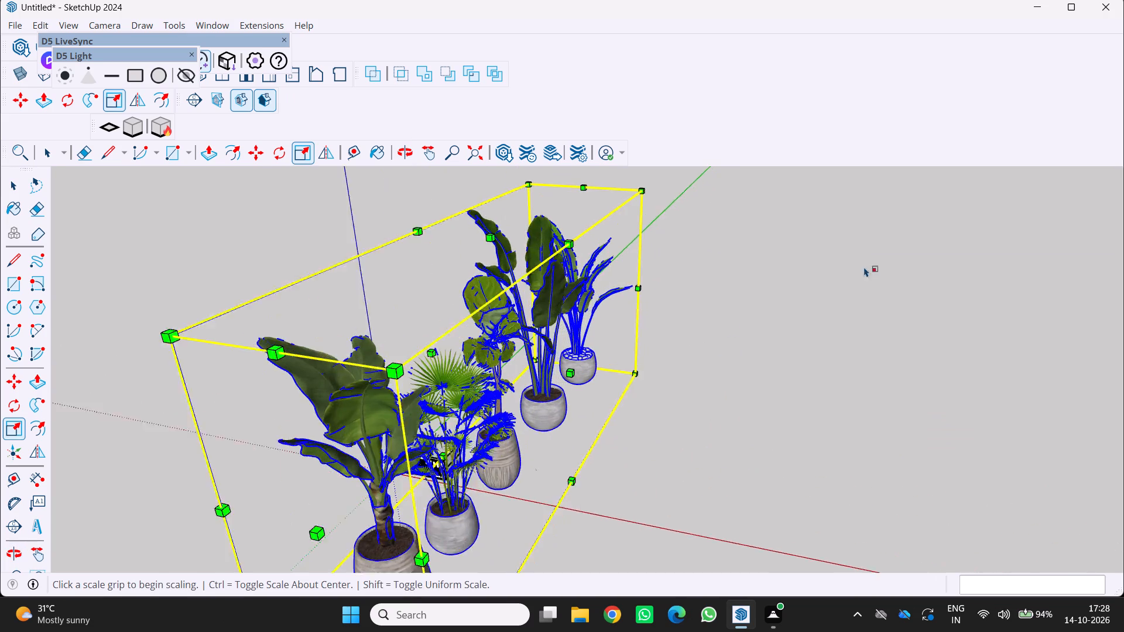
{"action": "scroll", "coordinate": [864, 267], "scroll_direction": "up", "scroll_amount": 1}
{"action": "scroll", "coordinate": [536, 452], "scroll_direction": "up", "scroll_amount": 3}
{"action": "scroll", "coordinate": [639, 398], "scroll_direction": "up", "scroll_amount": 4}
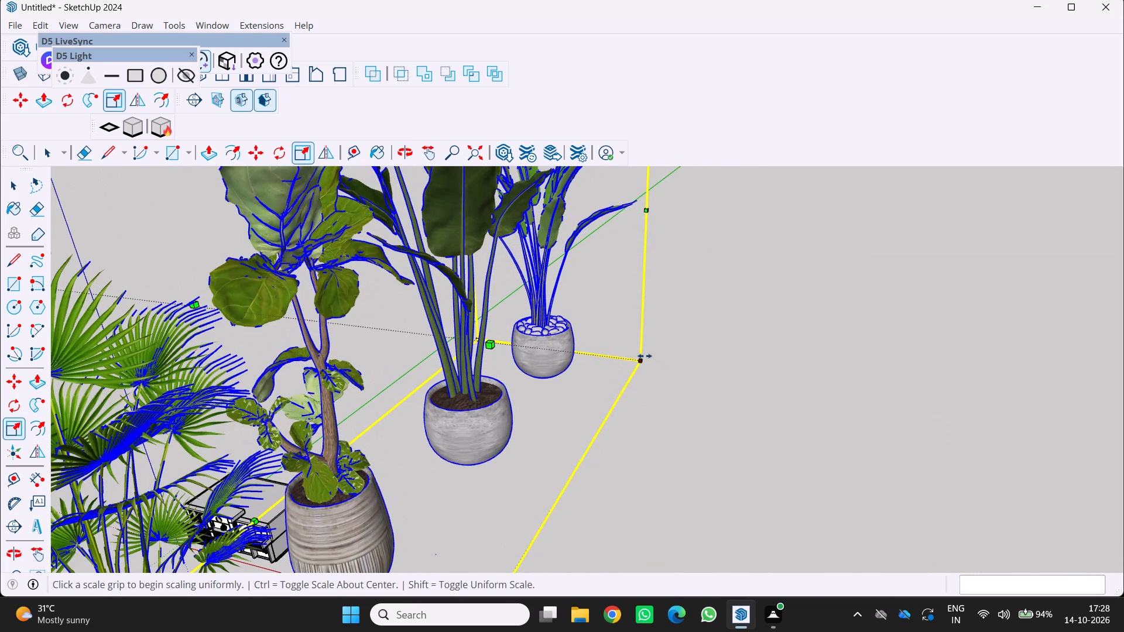
{"action": "left_click", "coordinate": [643, 356]}
{"action": "scroll", "coordinate": [551, 435], "scroll_direction": "down", "scroll_amount": 10}
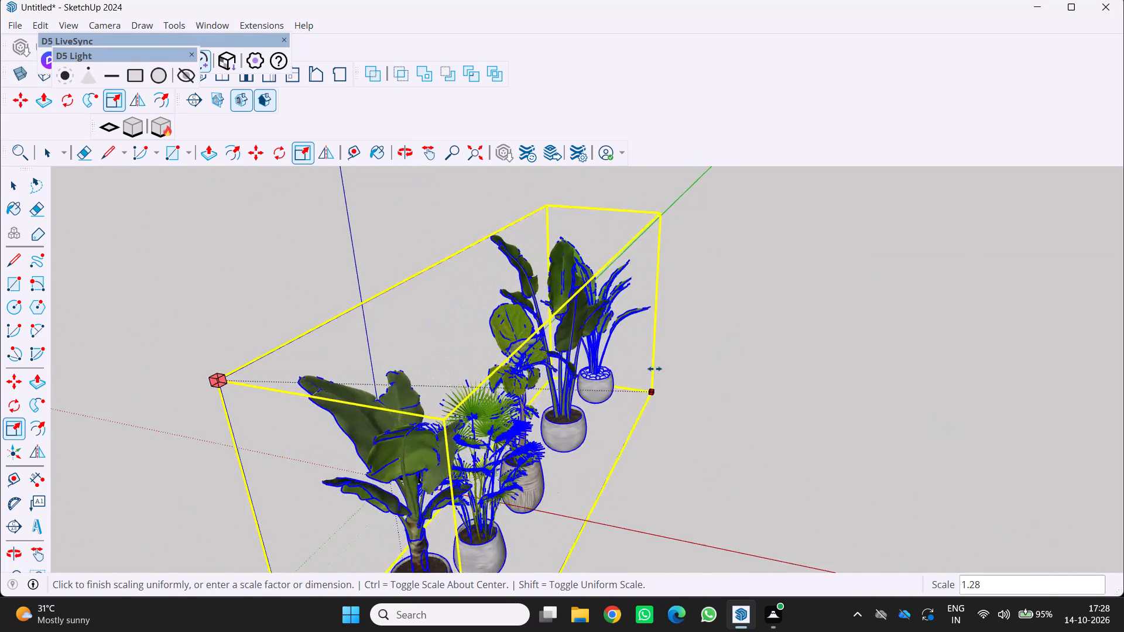
{"action": "scroll", "coordinate": [654, 369], "scroll_direction": "down", "scroll_amount": 11}
{"action": "left_click", "coordinate": [548, 424]}
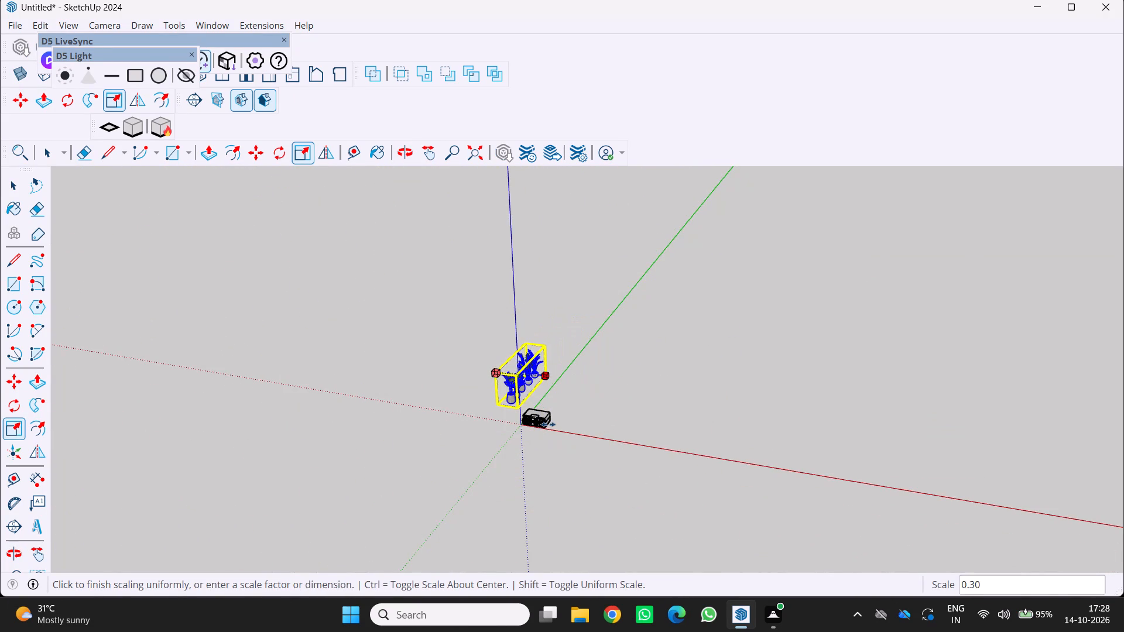
{"action": "middle_click_drag", "start_coordinate": [612, 424], "coordinate": [703, 366]}
{"action": "key", "text": "space"}
Scale the potted plants component down along the red and blue axes from its top edge grip, making it shorter and thinner.
{"action": "scroll", "coordinate": [703, 367], "scroll_direction": "down", "scroll_amount": 8}
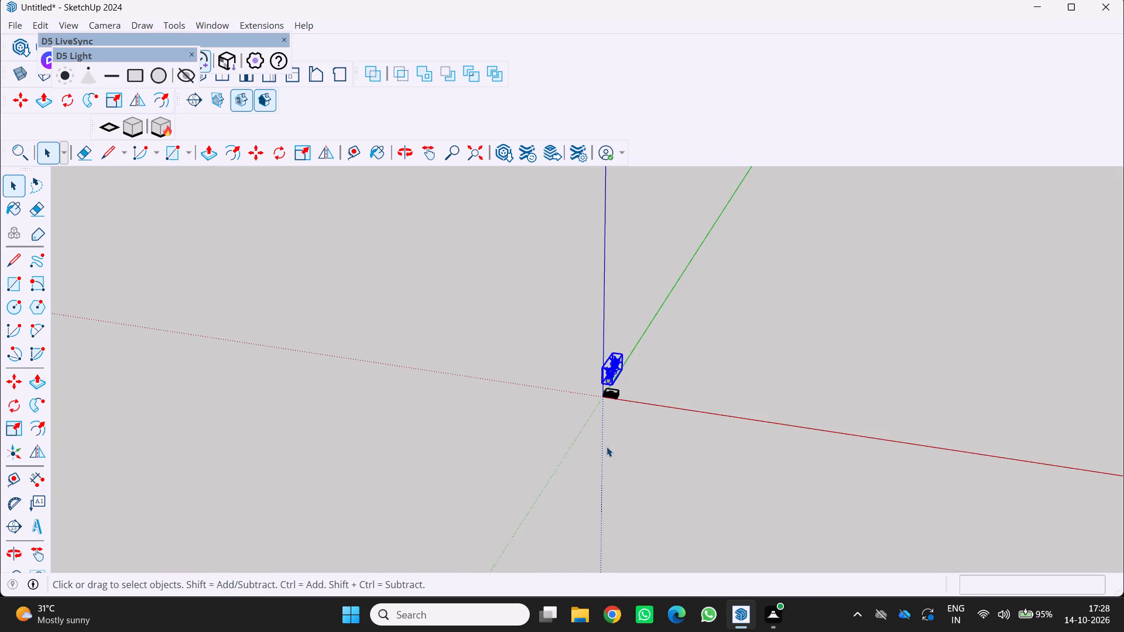
{"action": "scroll", "coordinate": [601, 447], "scroll_direction": "up", "scroll_amount": 4}
{"action": "middle_click_drag", "start_coordinate": [611, 390], "coordinate": [722, 359]}
{"action": "scroll", "coordinate": [664, 386], "scroll_direction": "up", "scroll_amount": 13}
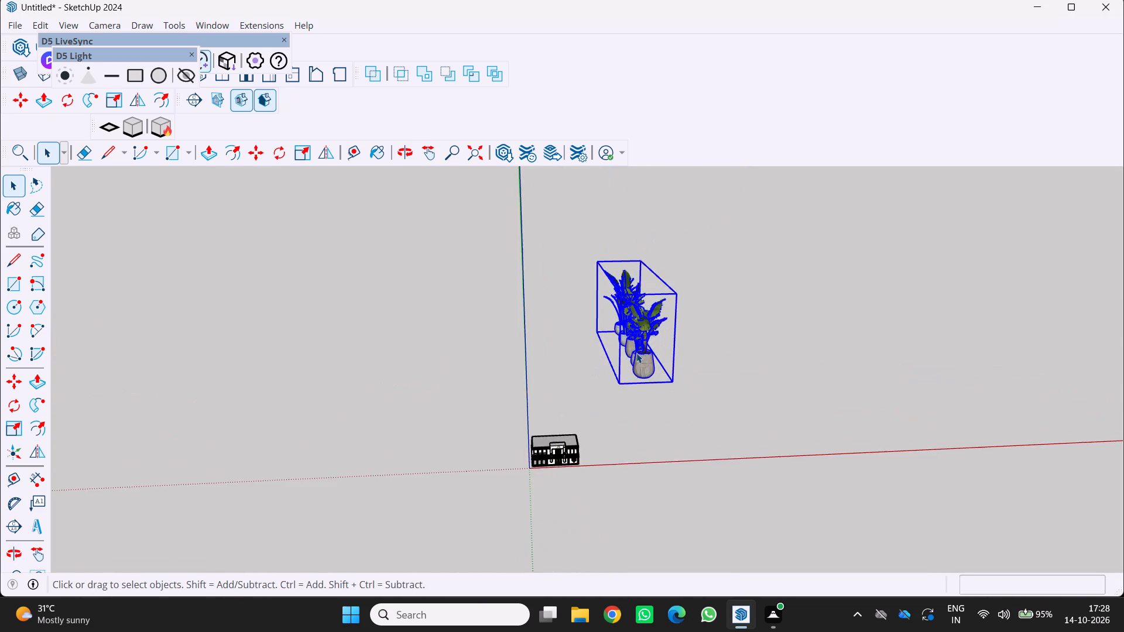
{"action": "scroll", "coordinate": [636, 353], "scroll_direction": "up", "scroll_amount": 4}
{"action": "middle_click_drag", "start_coordinate": [609, 320], "coordinate": [758, 335]}
{"action": "scroll", "coordinate": [724, 314], "scroll_direction": "down", "scroll_amount": 4}
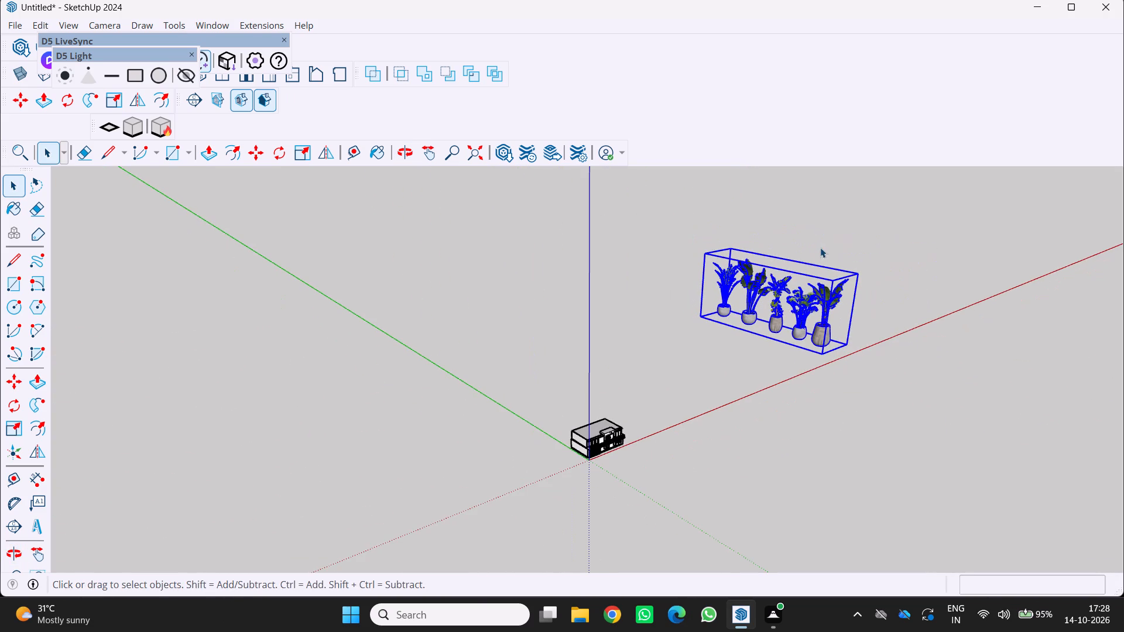
{"action": "key", "text": "s"}
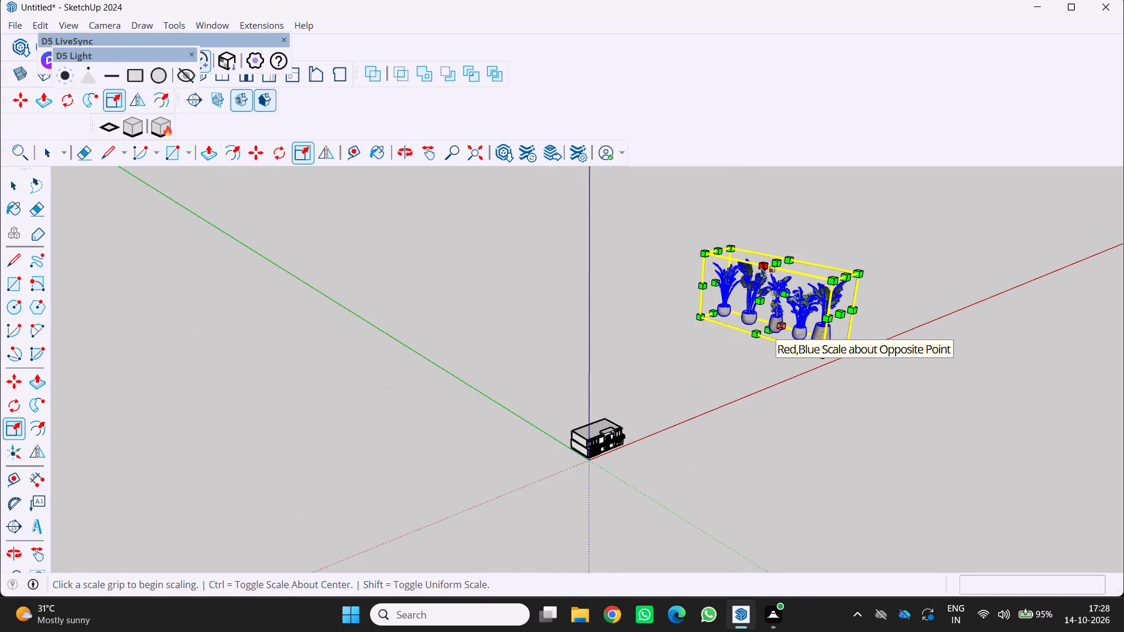
{"action": "left_click", "coordinate": [761, 267]}
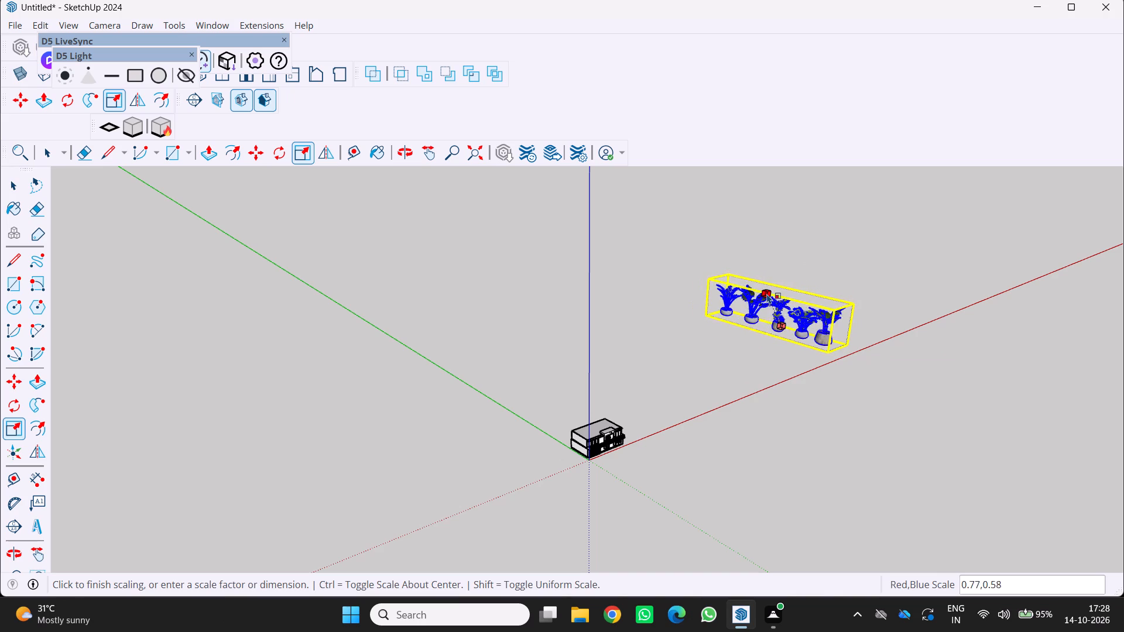
{"action": "left_click", "coordinate": [786, 292]}
{"action": "key", "text": "space"}
{"action": "key", "text": "space"}
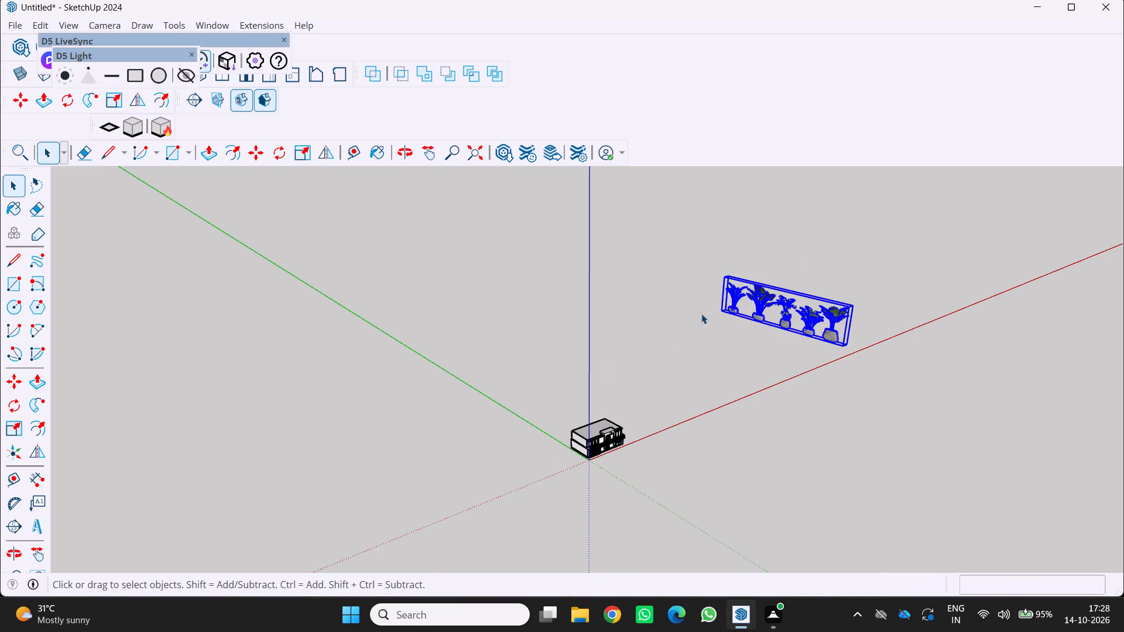
Rotate the potted plants component slightly in the red-axis plane about the front bottom corner of its bounding box.
{"action": "middle_click_drag", "start_coordinate": [702, 313], "coordinate": [570, 370]}
{"action": "scroll", "coordinate": [570, 370], "scroll_direction": "down", "scroll_amount": 4}
{"action": "scroll", "coordinate": [641, 477], "scroll_direction": "up", "scroll_amount": 11}
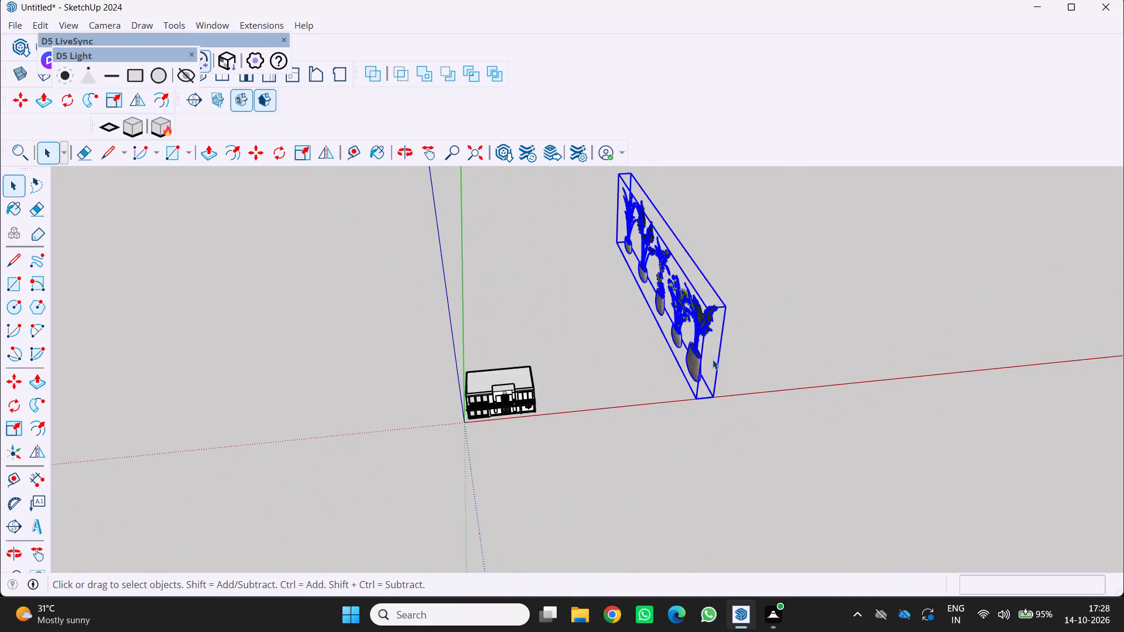
{"action": "scroll", "coordinate": [709, 359], "scroll_direction": "up", "scroll_amount": 7}
{"action": "key", "text": "m"}
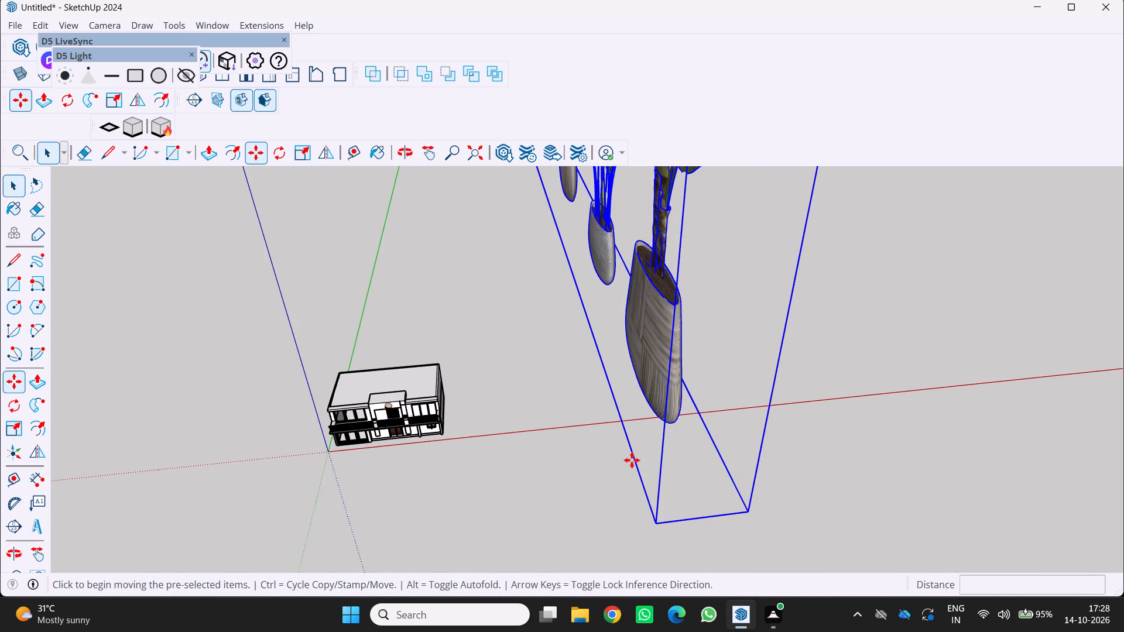
{"action": "scroll", "coordinate": [632, 460], "scroll_direction": "down", "scroll_amount": 5}
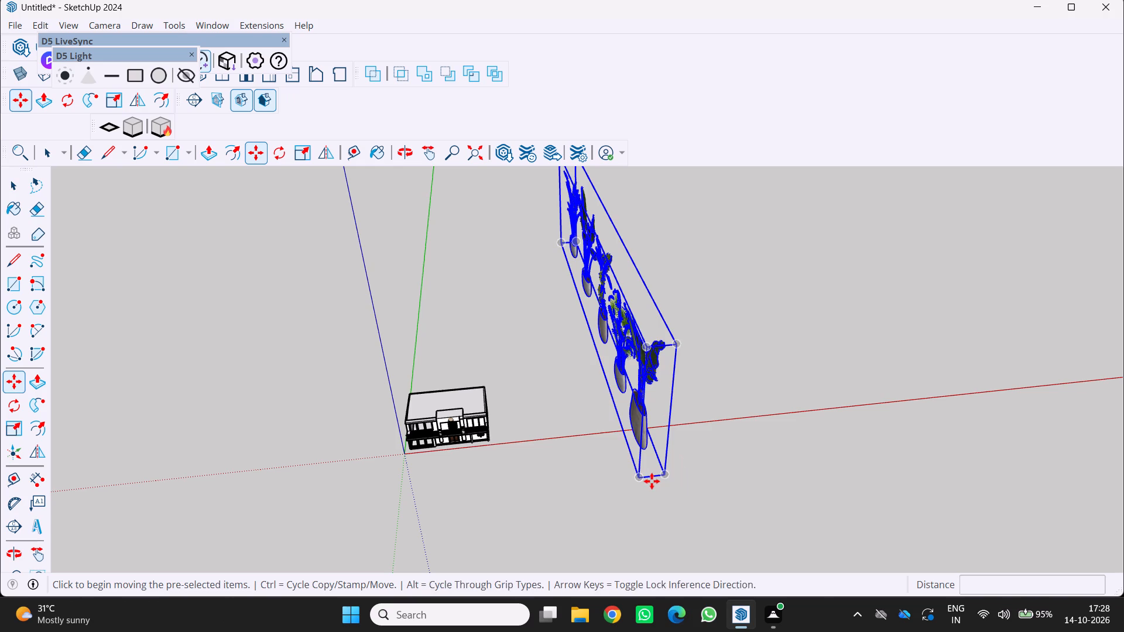
{"action": "key", "text": "s"}
{"action": "key", "text": "r"}
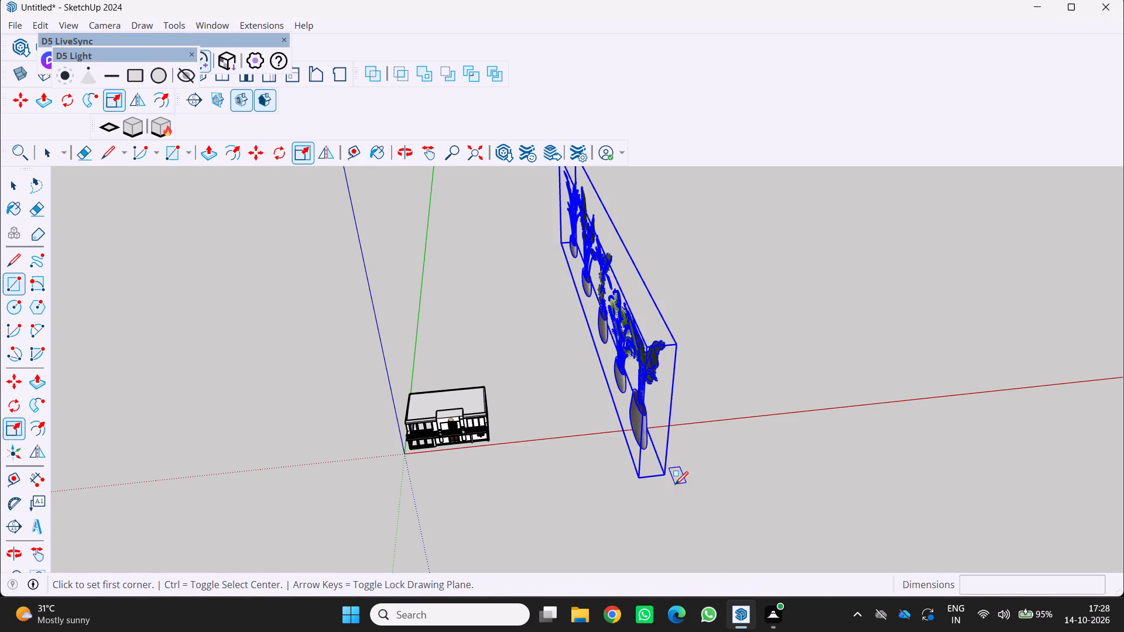
{"action": "key", "text": "q"}
{"action": "middle_click_drag", "start_coordinate": [661, 488], "coordinate": [614, 483]}
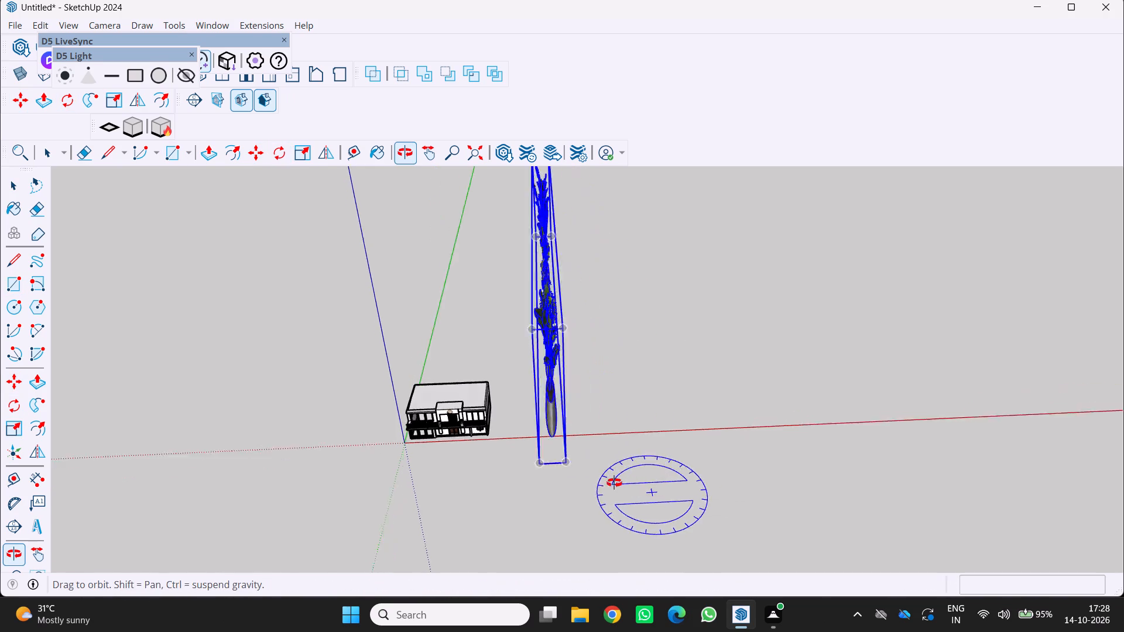
{"action": "middle_click_drag", "start_coordinate": [614, 483], "coordinate": [558, 479]}
{"action": "middle_click", "coordinate": [558, 479]}
{"action": "scroll", "coordinate": [558, 479], "scroll_direction": "down", "scroll_amount": 2}
{"action": "scroll", "coordinate": [238, 376], "scroll_direction": "down", "scroll_amount": 1}
{"action": "middle_click_drag", "start_coordinate": [246, 374], "coordinate": [376, 382]}
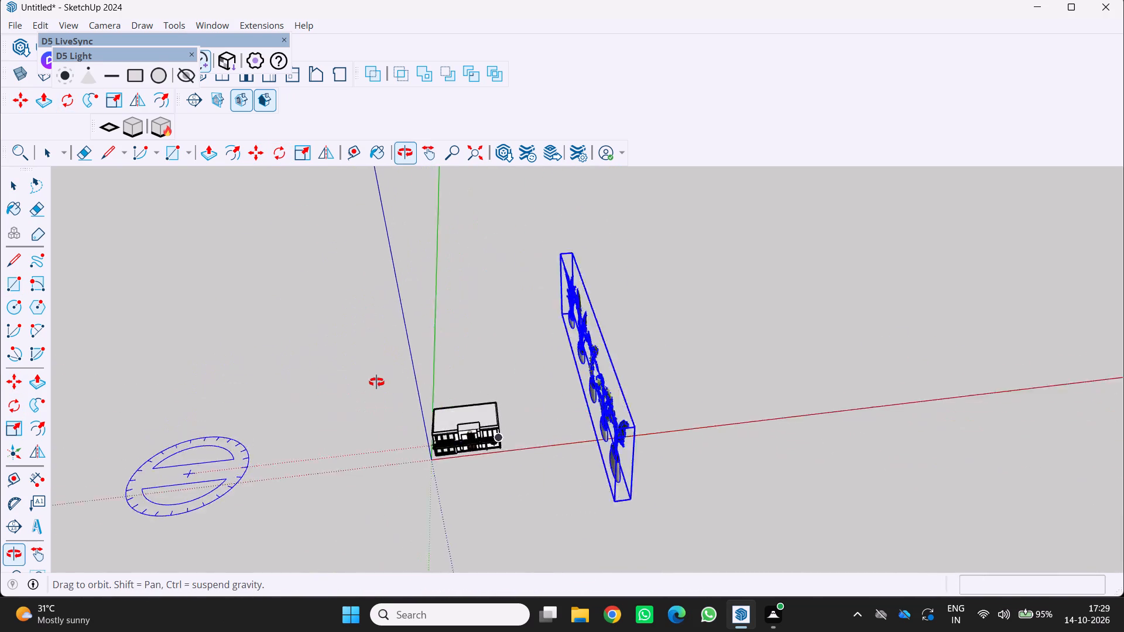
{"action": "middle_click_drag", "start_coordinate": [376, 382], "coordinate": [378, 374]}
{"action": "scroll", "coordinate": [379, 374], "scroll_direction": "down", "scroll_amount": 4}
{"action": "scroll", "coordinate": [498, 523], "scroll_direction": "up", "scroll_amount": 5}
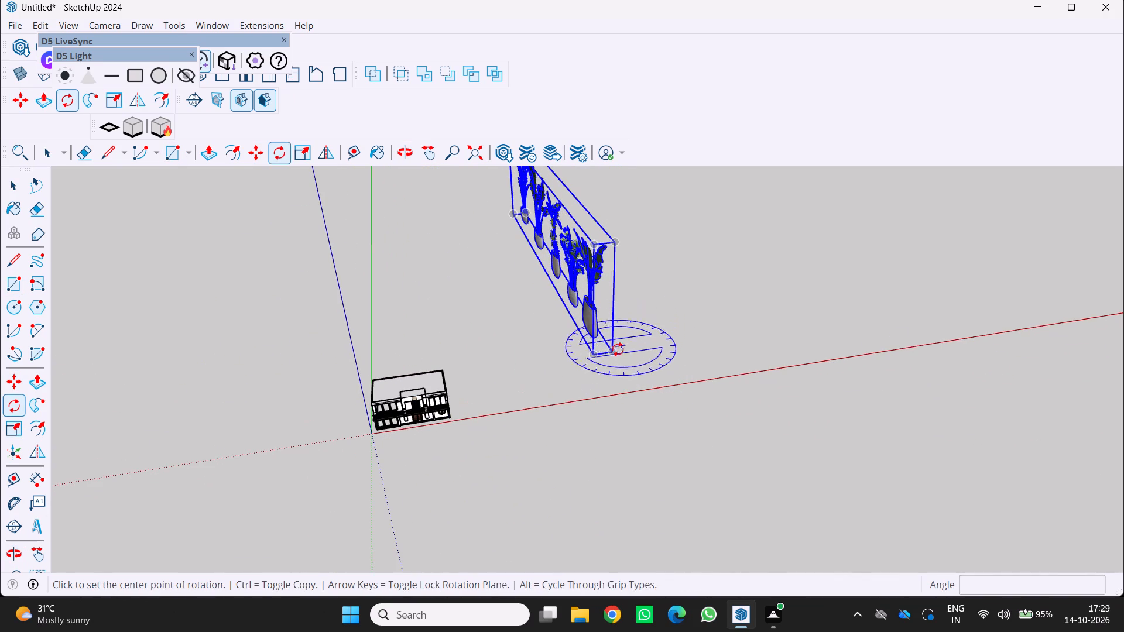
{"action": "left_click", "coordinate": [593, 354]}
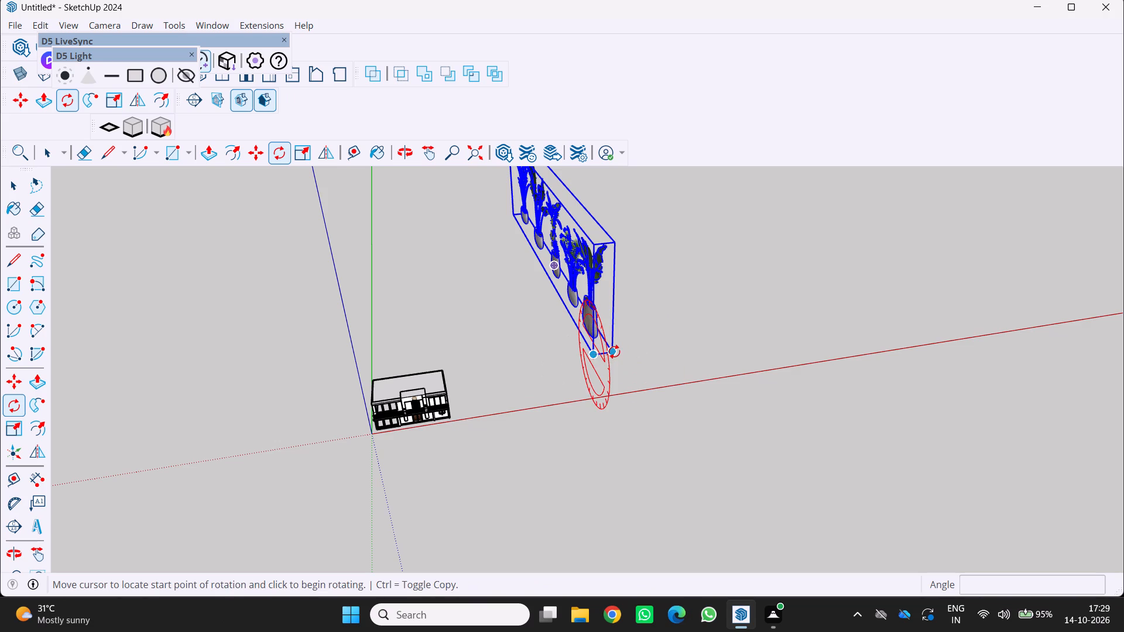
{"action": "left_click", "coordinate": [614, 352]}
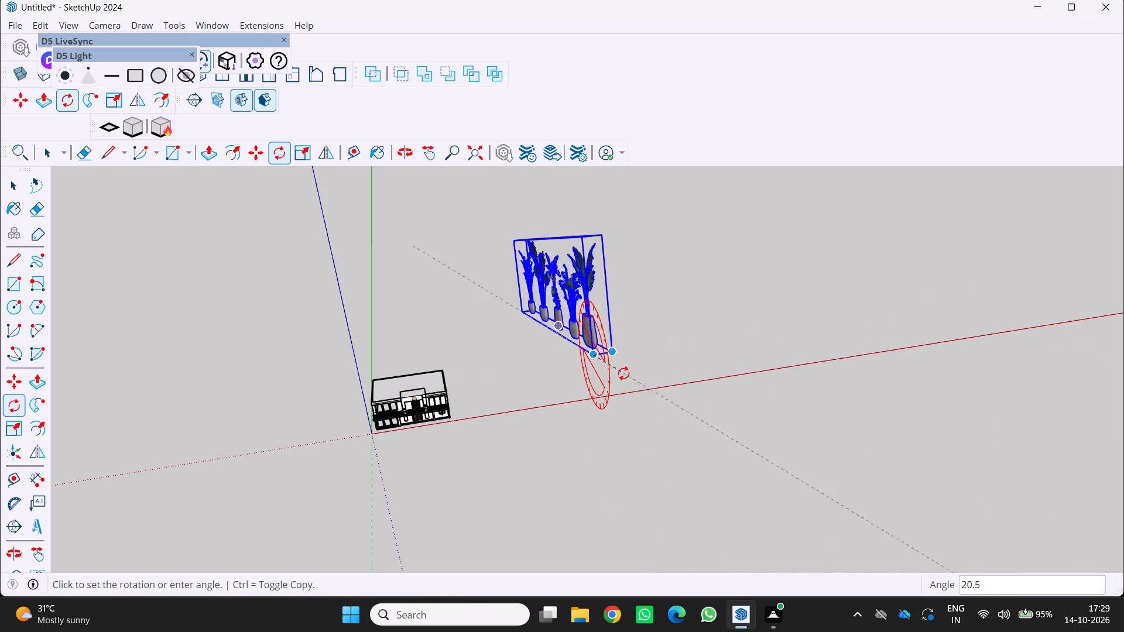
{"action": "left_click", "coordinate": [599, 380]}
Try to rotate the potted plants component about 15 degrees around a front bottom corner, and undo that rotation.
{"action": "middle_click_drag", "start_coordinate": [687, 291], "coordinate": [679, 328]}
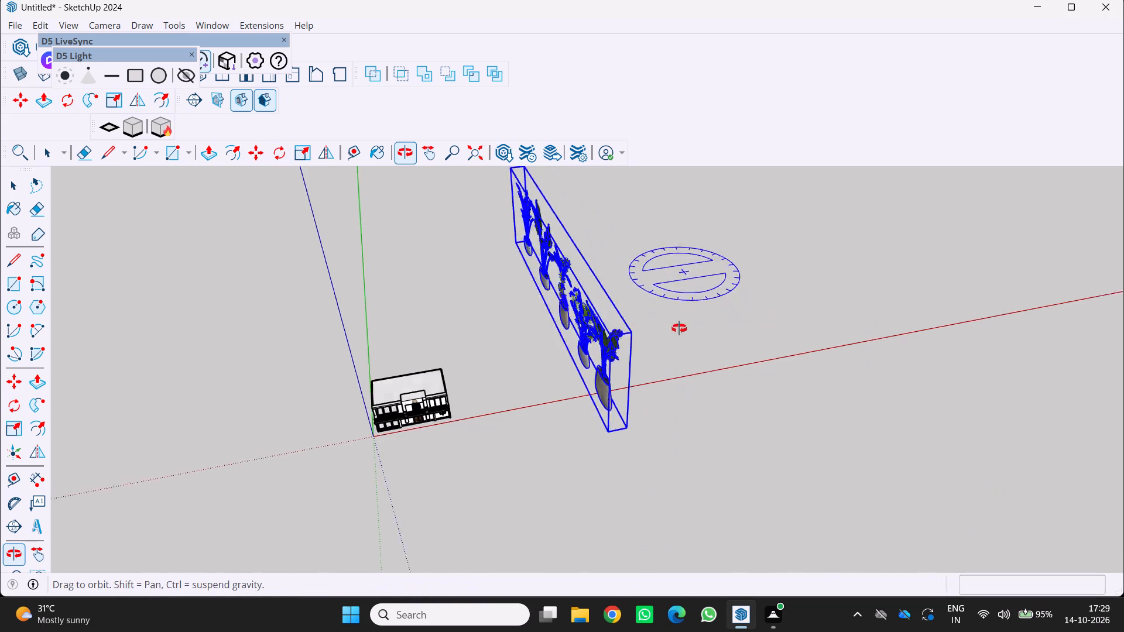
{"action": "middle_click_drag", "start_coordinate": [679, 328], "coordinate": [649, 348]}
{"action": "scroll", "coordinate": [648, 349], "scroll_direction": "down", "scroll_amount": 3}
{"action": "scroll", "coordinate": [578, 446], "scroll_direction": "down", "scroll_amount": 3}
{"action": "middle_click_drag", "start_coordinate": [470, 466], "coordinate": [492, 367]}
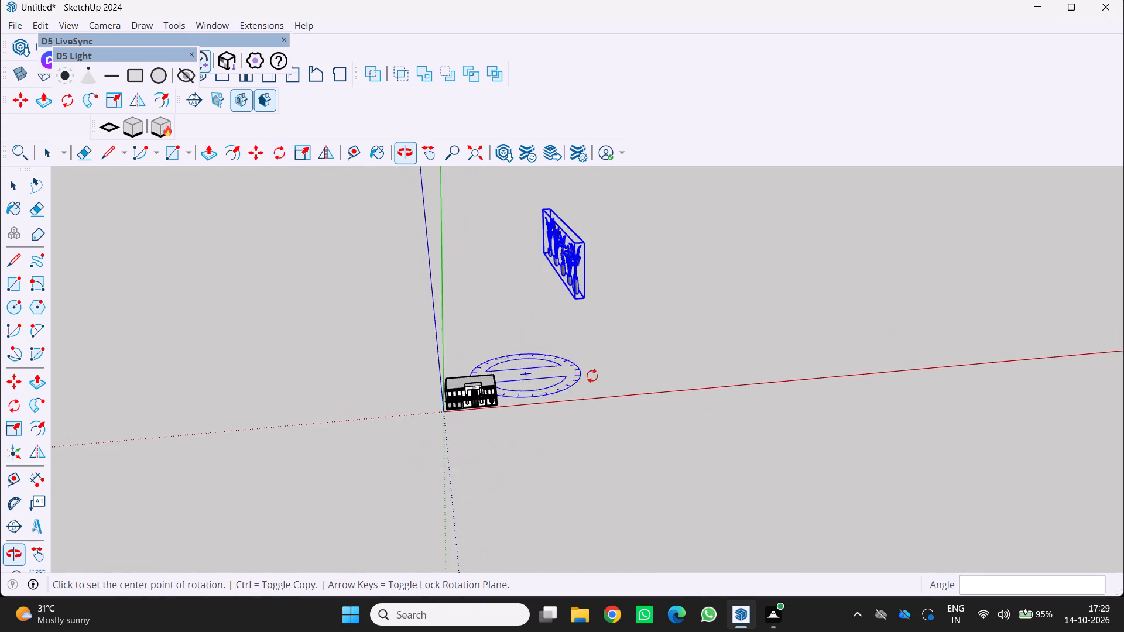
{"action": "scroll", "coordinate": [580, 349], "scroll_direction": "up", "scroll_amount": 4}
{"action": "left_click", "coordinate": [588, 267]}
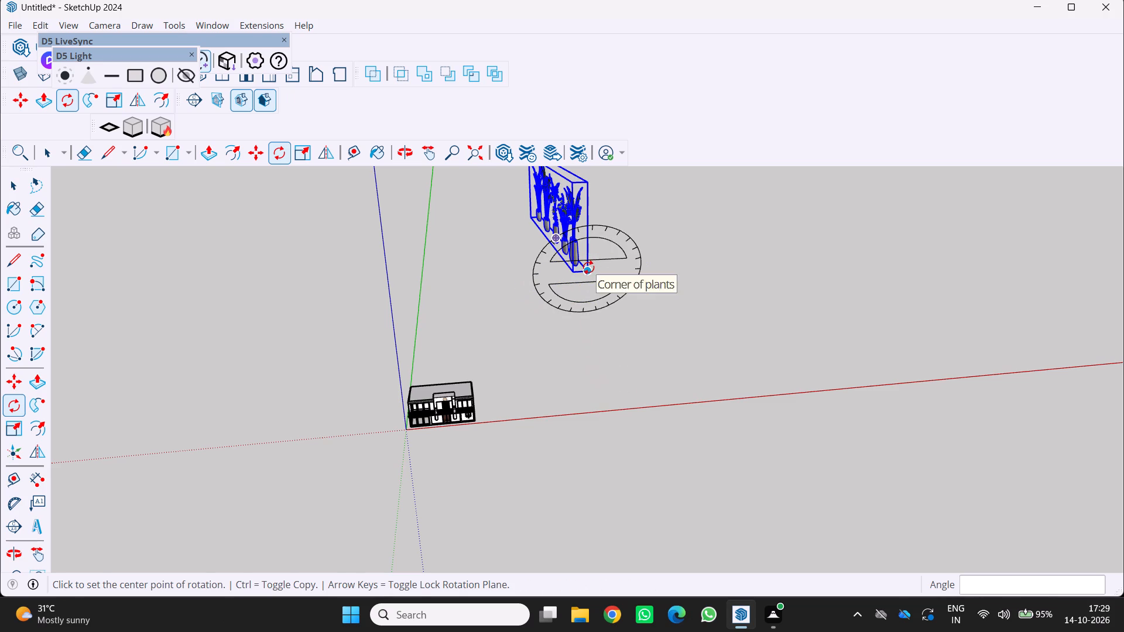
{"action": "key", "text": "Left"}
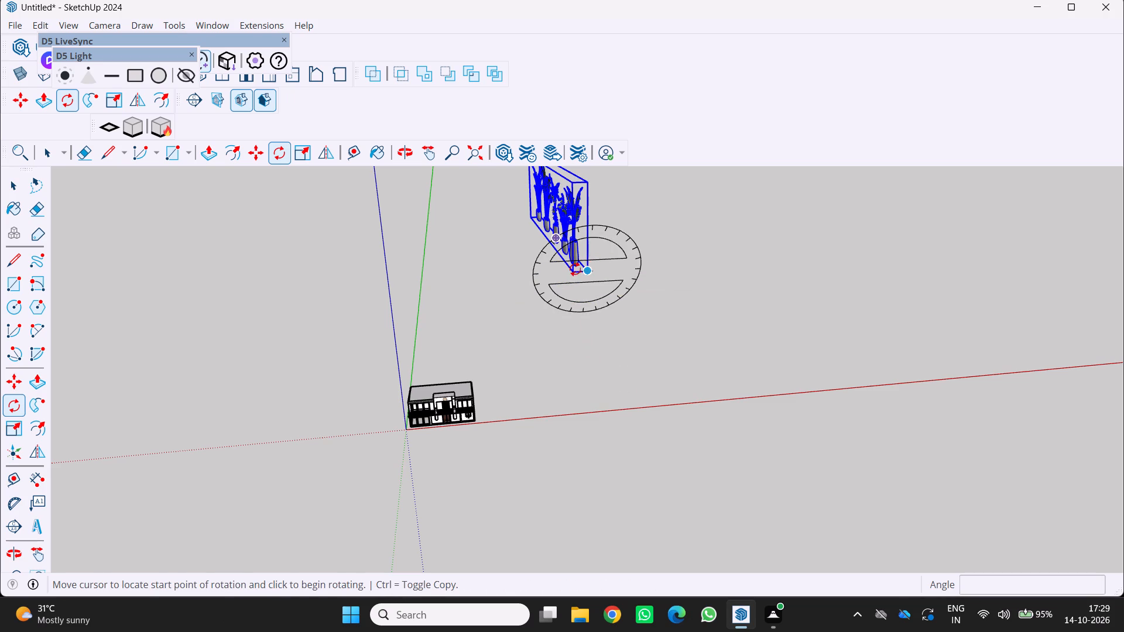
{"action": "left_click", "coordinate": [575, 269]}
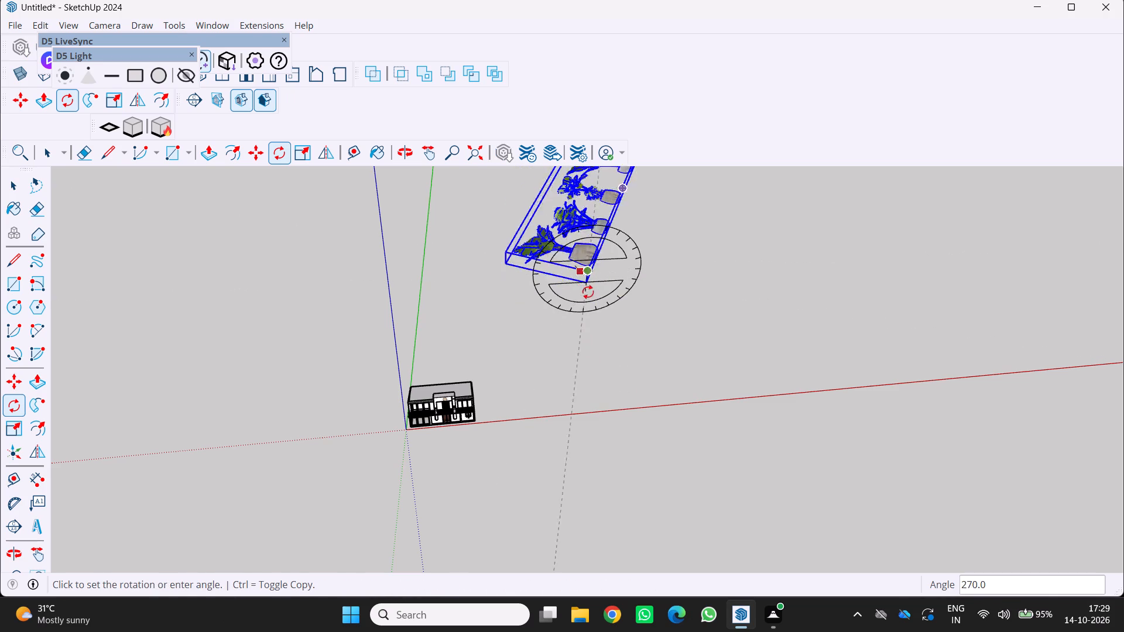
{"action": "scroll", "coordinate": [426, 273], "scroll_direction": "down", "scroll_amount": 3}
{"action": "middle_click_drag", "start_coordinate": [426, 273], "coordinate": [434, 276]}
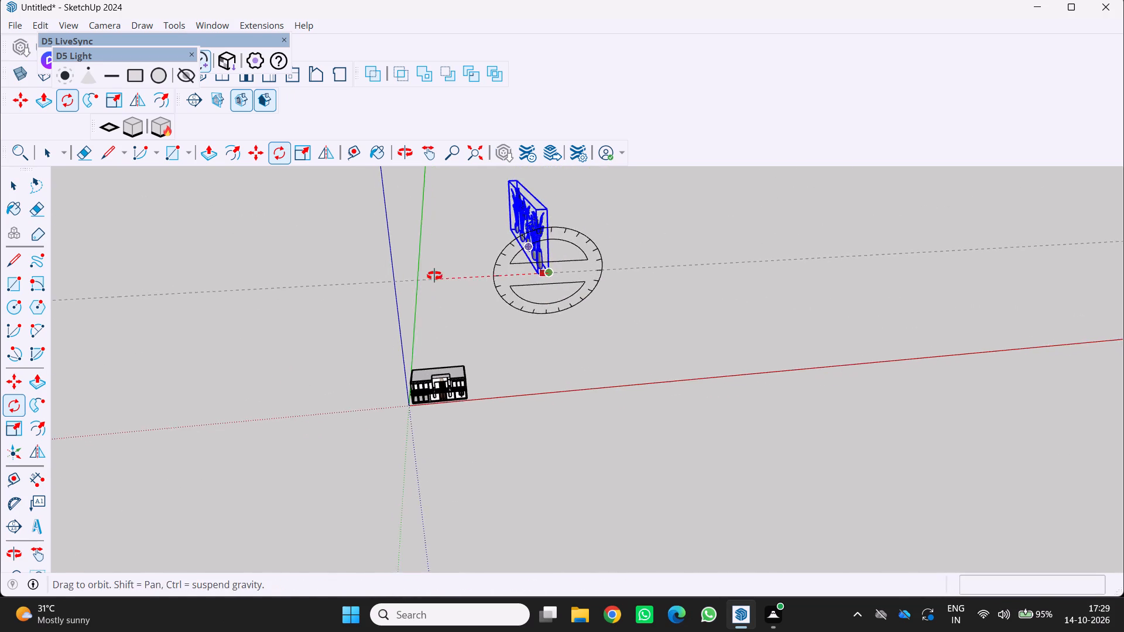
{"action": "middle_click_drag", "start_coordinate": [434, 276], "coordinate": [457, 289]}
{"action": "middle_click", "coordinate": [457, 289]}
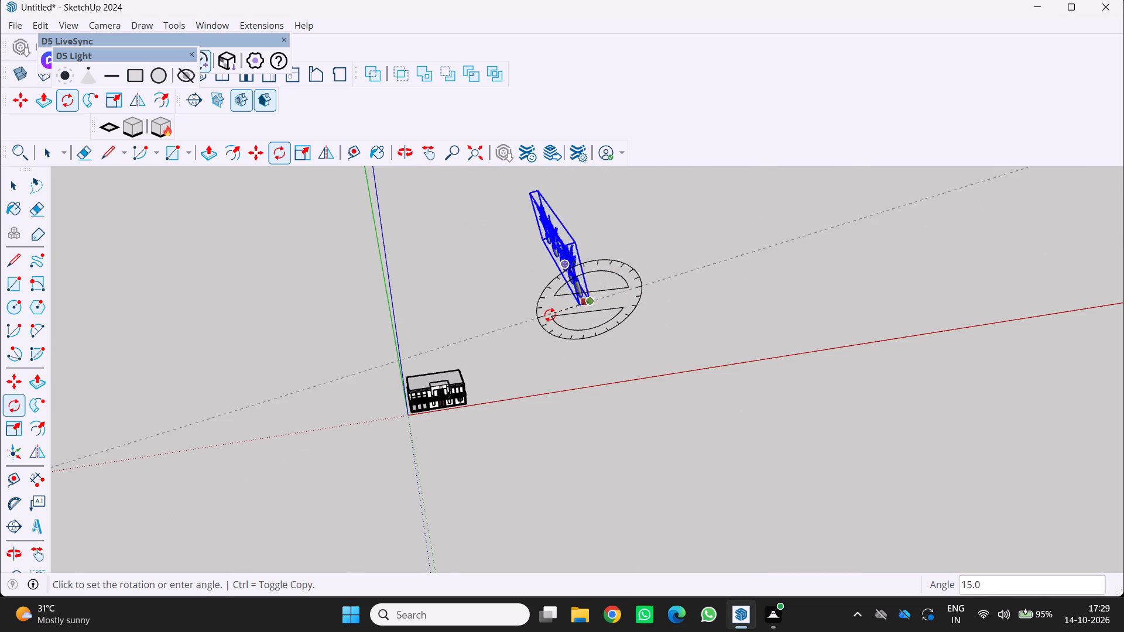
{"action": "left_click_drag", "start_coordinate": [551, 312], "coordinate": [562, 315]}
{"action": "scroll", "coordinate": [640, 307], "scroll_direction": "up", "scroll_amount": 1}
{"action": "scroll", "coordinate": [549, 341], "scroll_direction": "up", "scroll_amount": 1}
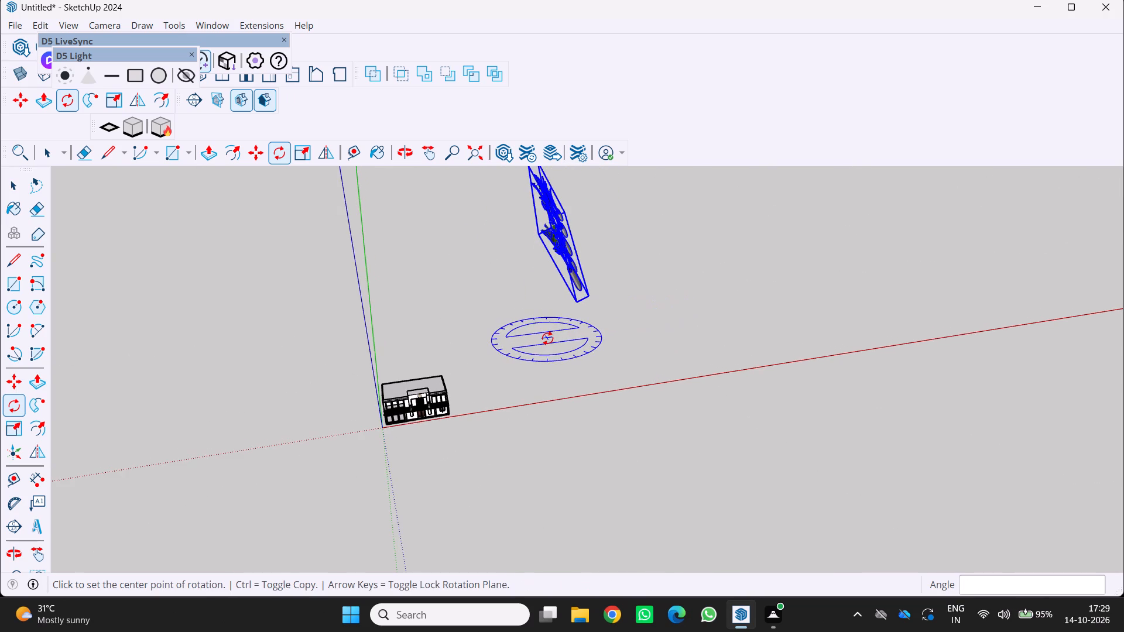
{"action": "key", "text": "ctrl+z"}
Rotate the potted plants component about 60 degrees in the red-axis plane around its bottom corner, using its long bottom edge as reference.
{"action": "scroll", "coordinate": [563, 303], "scroll_direction": "up", "scroll_amount": 3}
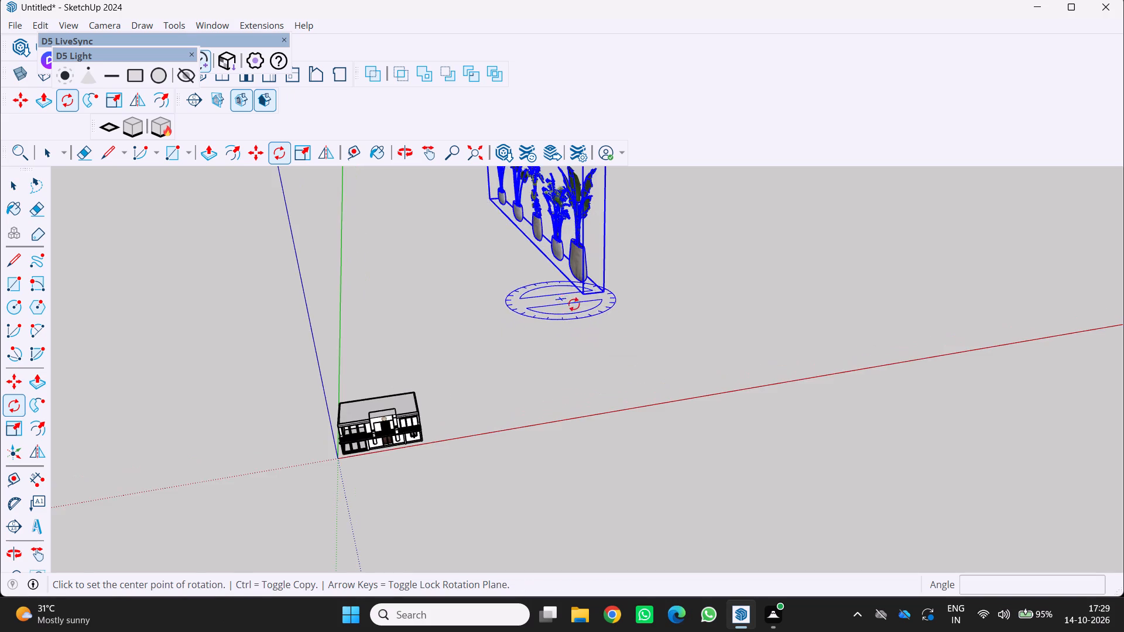
{"action": "middle_click_drag", "start_coordinate": [575, 305], "coordinate": [517, 344]}
{"action": "scroll", "coordinate": [217, 561], "scroll_direction": "up", "scroll_amount": 2}
{"action": "scroll", "coordinate": [484, 425], "scroll_direction": "up", "scroll_amount": 2}
{"action": "middle_click_drag", "start_coordinate": [492, 396], "coordinate": [492, 397]}
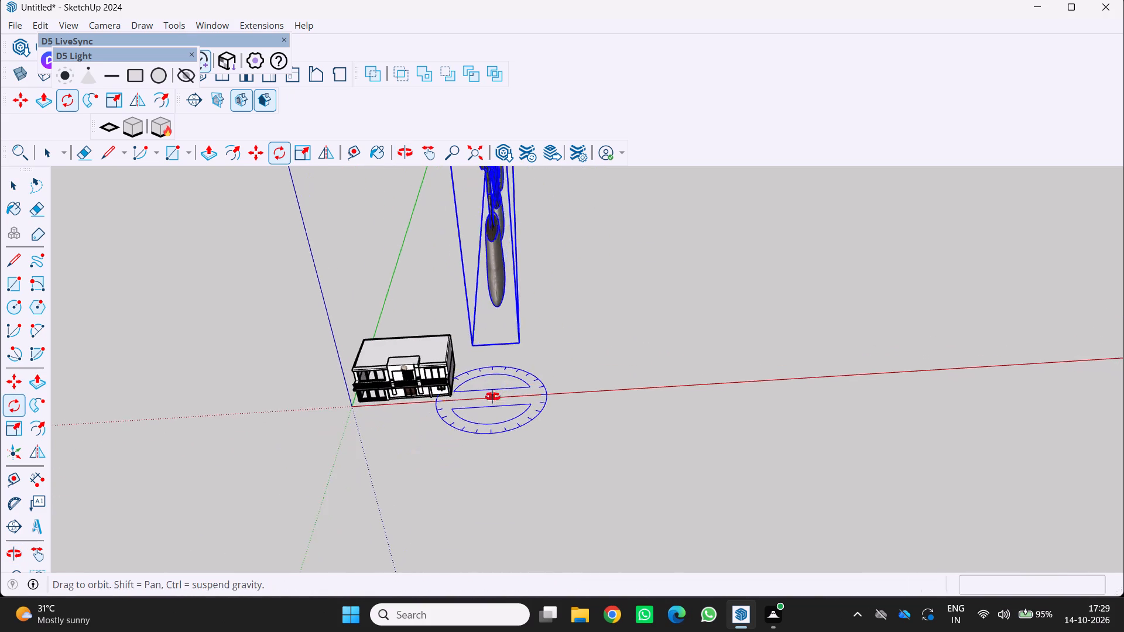
{"action": "middle_click_drag", "start_coordinate": [492, 397], "coordinate": [369, 474]}
{"action": "scroll", "coordinate": [383, 438], "scroll_direction": "down", "scroll_amount": 5}
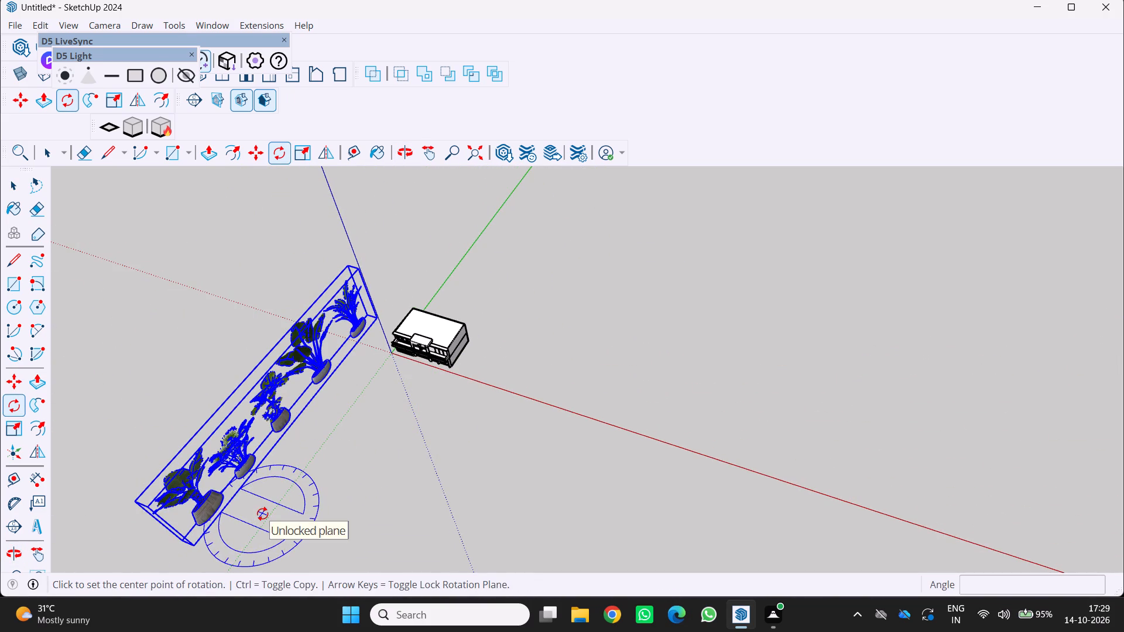
{"action": "key", "text": "q"}
{"action": "scroll", "coordinate": [184, 551], "scroll_direction": "up", "scroll_amount": 4}
{"action": "left_click_drag", "start_coordinate": [198, 543], "coordinate": [203, 541]}
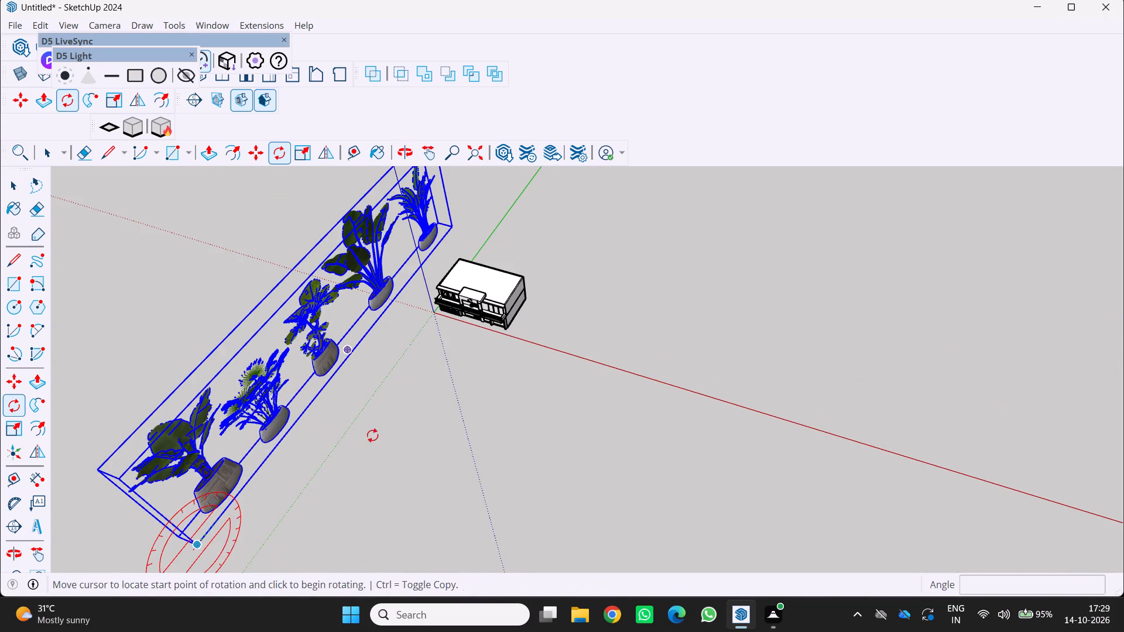
{"action": "left_click", "coordinate": [451, 226]}
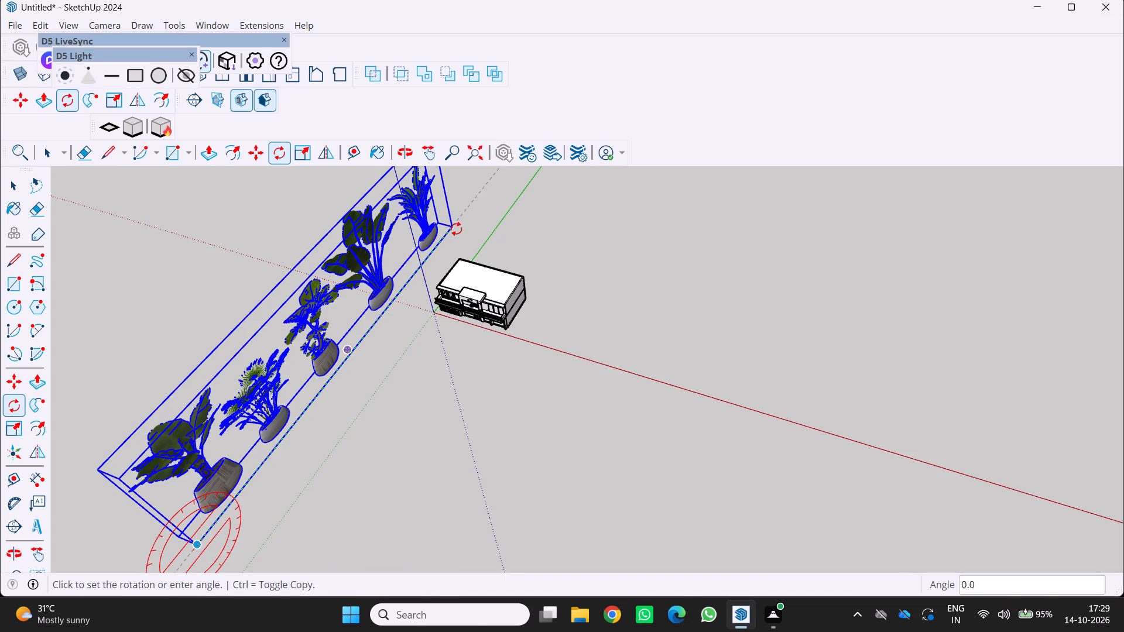
{"action": "scroll", "coordinate": [456, 231], "scroll_direction": "down", "scroll_amount": 4}
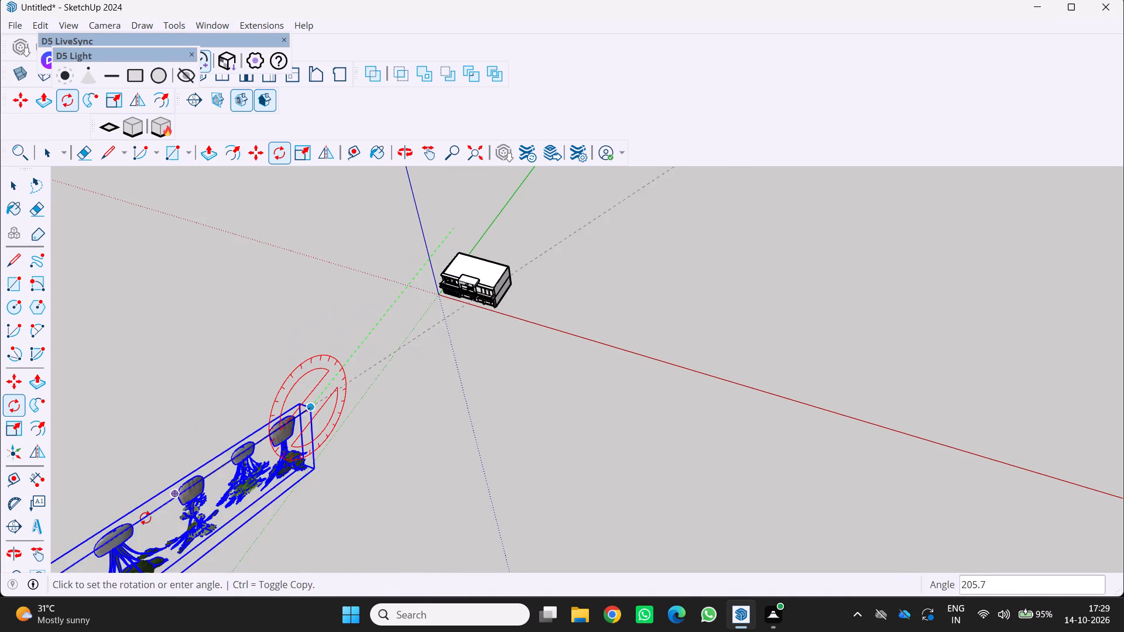
{"action": "key", "text": "Right"}
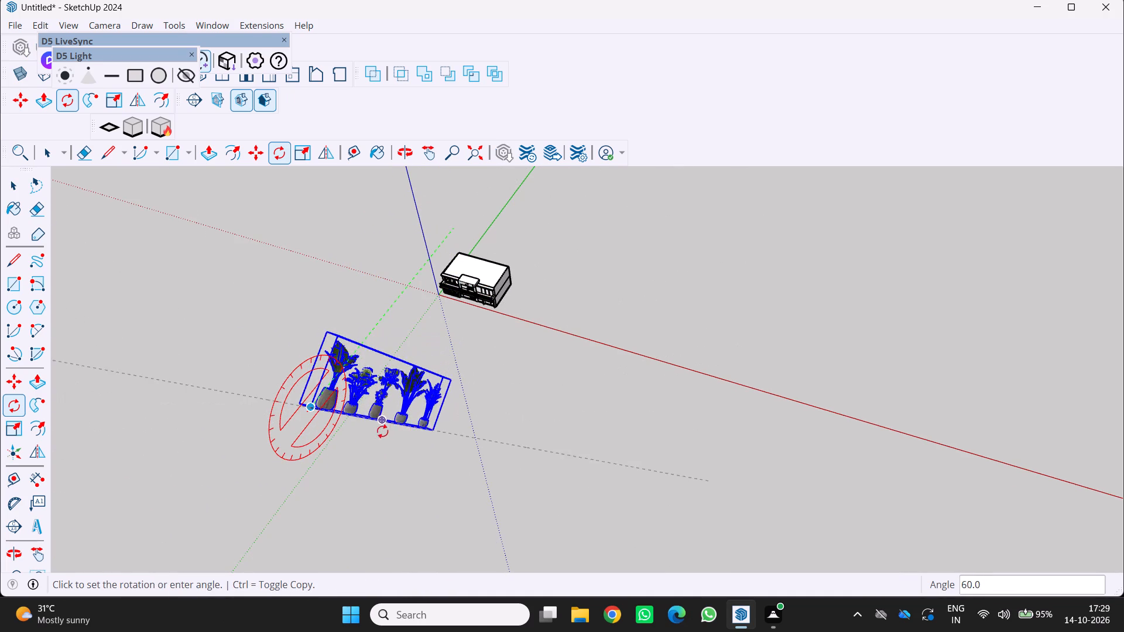
{"action": "left_click", "coordinate": [379, 432]}
{"action": "key", "text": "space"}
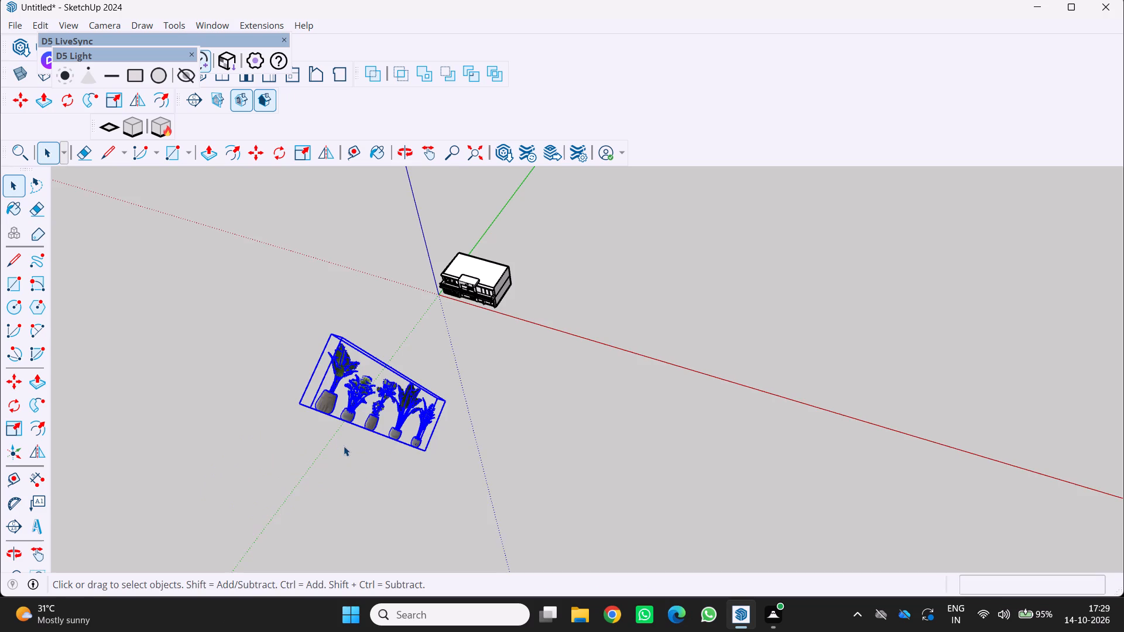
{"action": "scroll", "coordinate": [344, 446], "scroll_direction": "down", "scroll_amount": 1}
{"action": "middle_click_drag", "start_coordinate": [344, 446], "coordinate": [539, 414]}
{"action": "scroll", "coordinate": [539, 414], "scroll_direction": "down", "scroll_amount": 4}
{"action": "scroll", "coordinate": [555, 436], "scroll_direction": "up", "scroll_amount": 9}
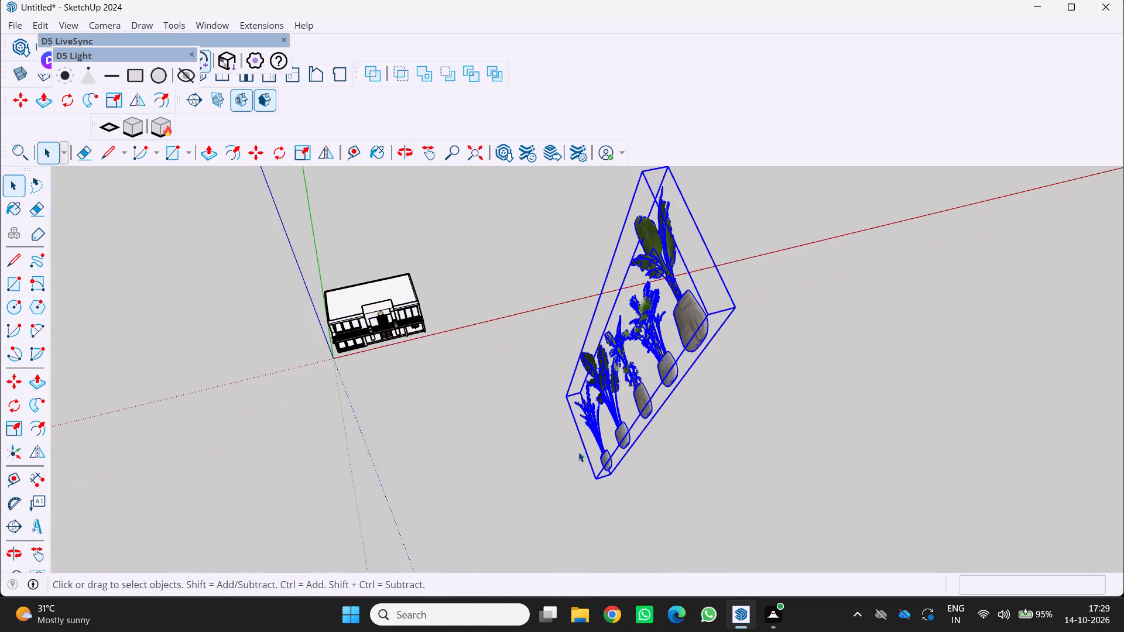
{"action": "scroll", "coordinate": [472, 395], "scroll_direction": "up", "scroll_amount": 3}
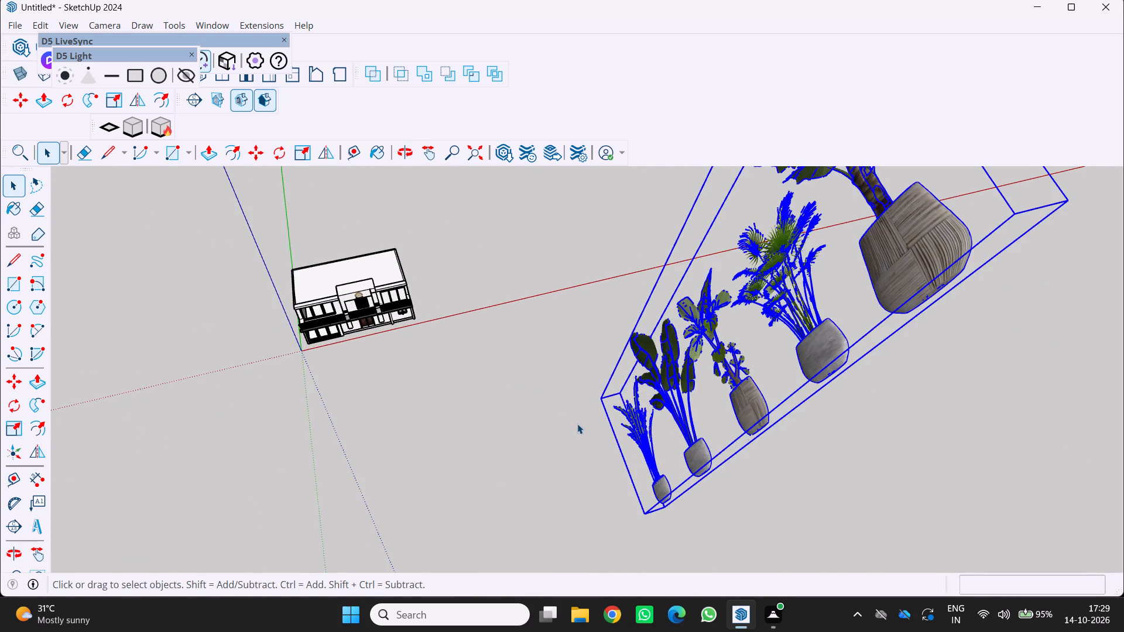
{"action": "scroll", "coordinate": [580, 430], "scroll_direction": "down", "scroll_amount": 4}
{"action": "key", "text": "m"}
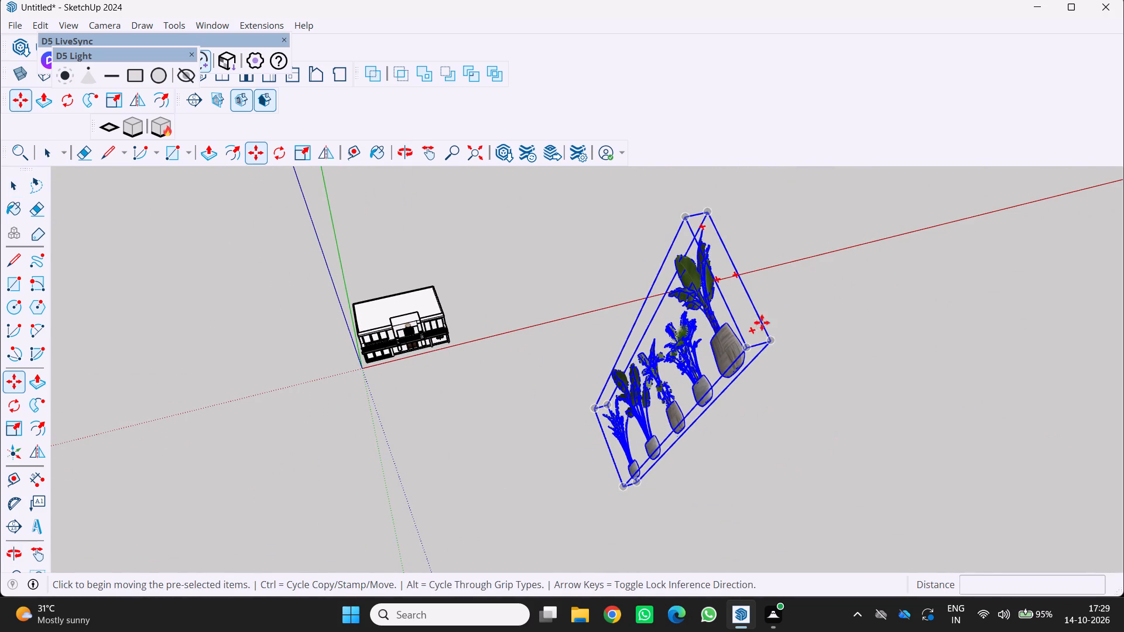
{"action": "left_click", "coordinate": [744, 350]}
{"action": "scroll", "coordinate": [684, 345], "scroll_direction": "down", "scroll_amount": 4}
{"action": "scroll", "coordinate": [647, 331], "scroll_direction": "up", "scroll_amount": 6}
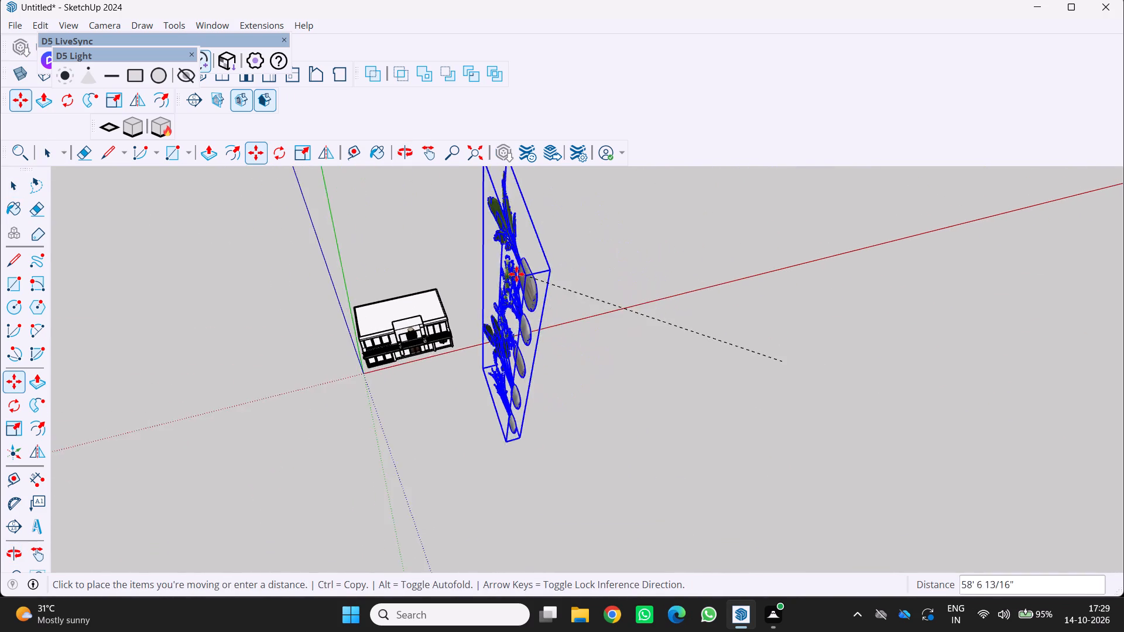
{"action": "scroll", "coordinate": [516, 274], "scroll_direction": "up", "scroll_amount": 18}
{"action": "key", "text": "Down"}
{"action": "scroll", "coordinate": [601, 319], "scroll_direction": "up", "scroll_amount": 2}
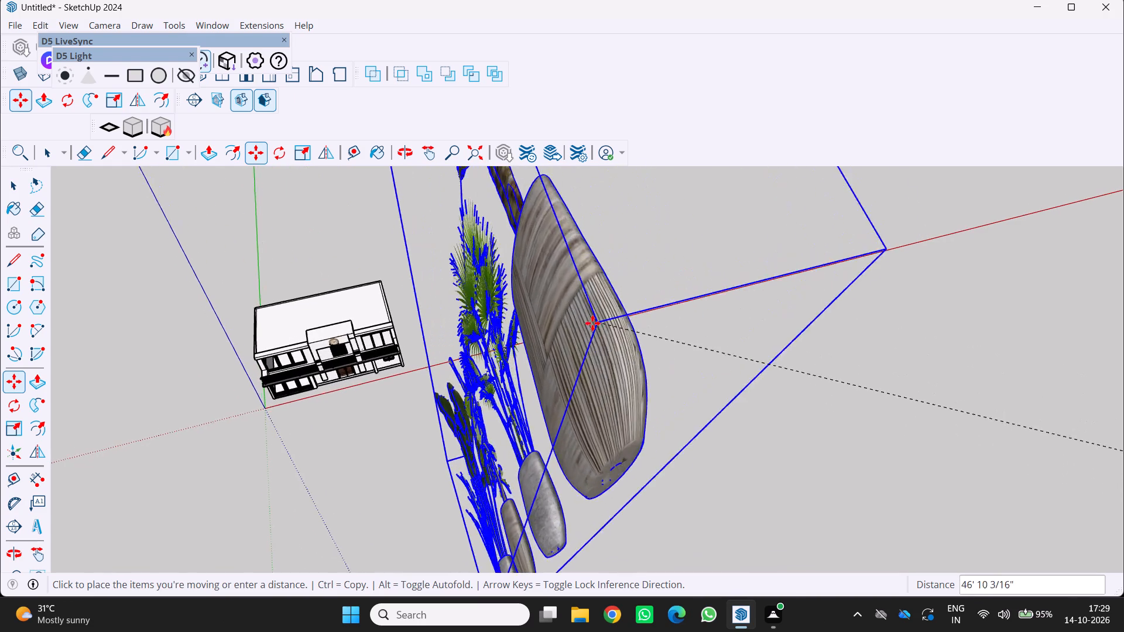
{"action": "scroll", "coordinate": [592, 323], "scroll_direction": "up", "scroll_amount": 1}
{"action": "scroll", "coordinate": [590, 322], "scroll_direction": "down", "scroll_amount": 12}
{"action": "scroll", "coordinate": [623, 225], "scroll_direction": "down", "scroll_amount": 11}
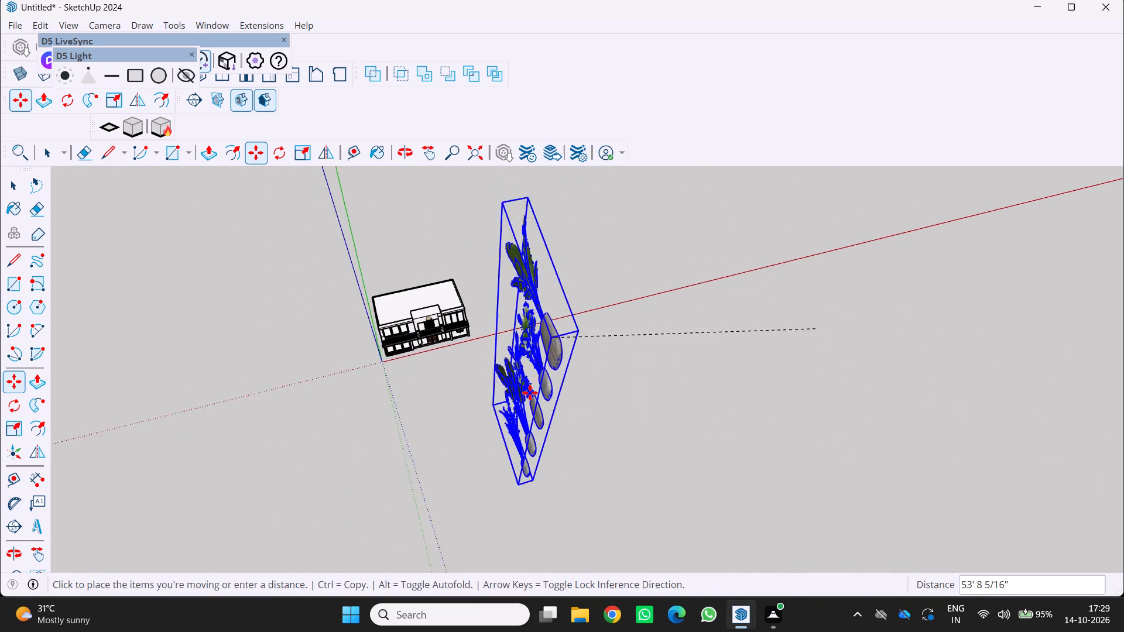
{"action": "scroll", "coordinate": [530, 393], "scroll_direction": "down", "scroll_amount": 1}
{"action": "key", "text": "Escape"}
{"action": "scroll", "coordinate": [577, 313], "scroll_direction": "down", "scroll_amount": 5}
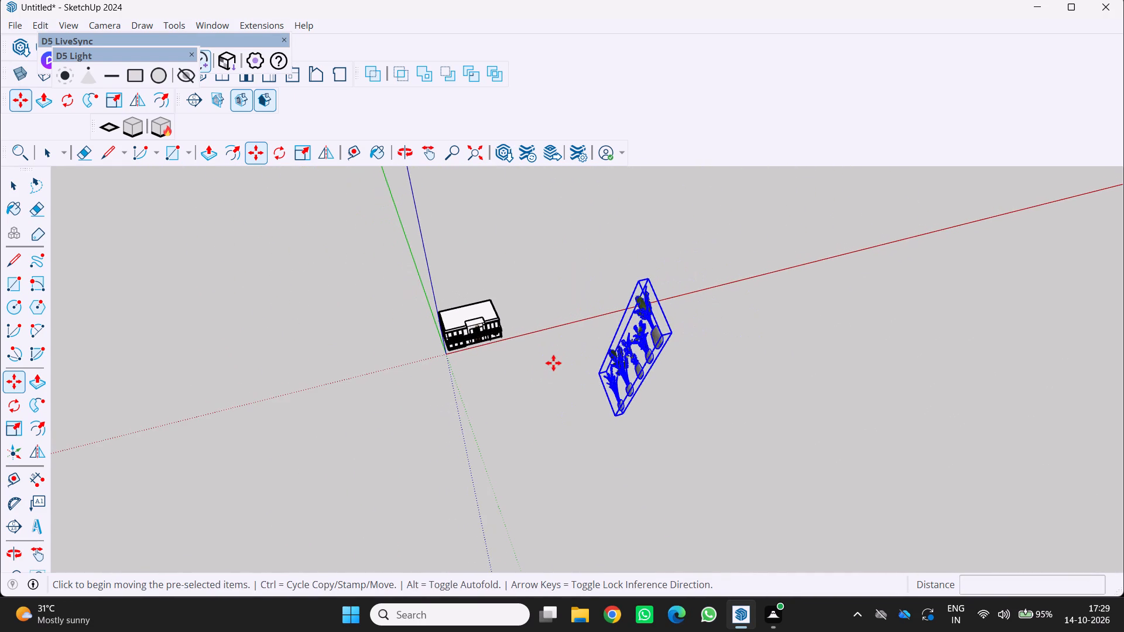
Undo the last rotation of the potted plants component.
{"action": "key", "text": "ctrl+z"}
Delete the row of five potted plants beside the house.
{"action": "key", "text": "space"}
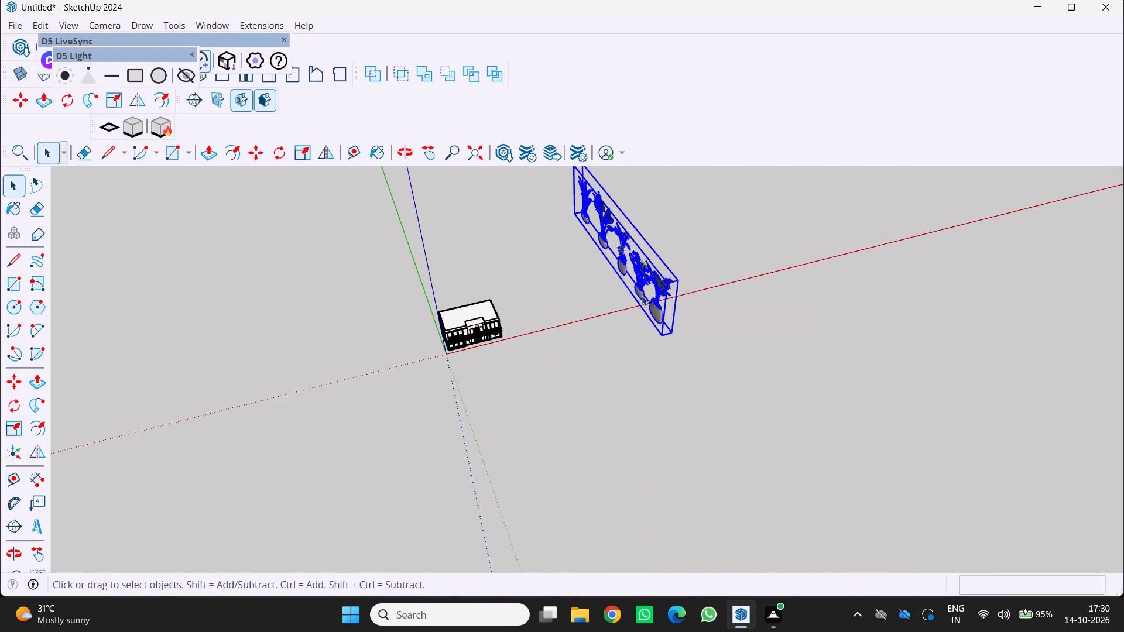
{"action": "left_click", "coordinate": [642, 295]}
{"action": "left_click", "coordinate": [642, 295]}
{"action": "double_click", "coordinate": [646, 304]}
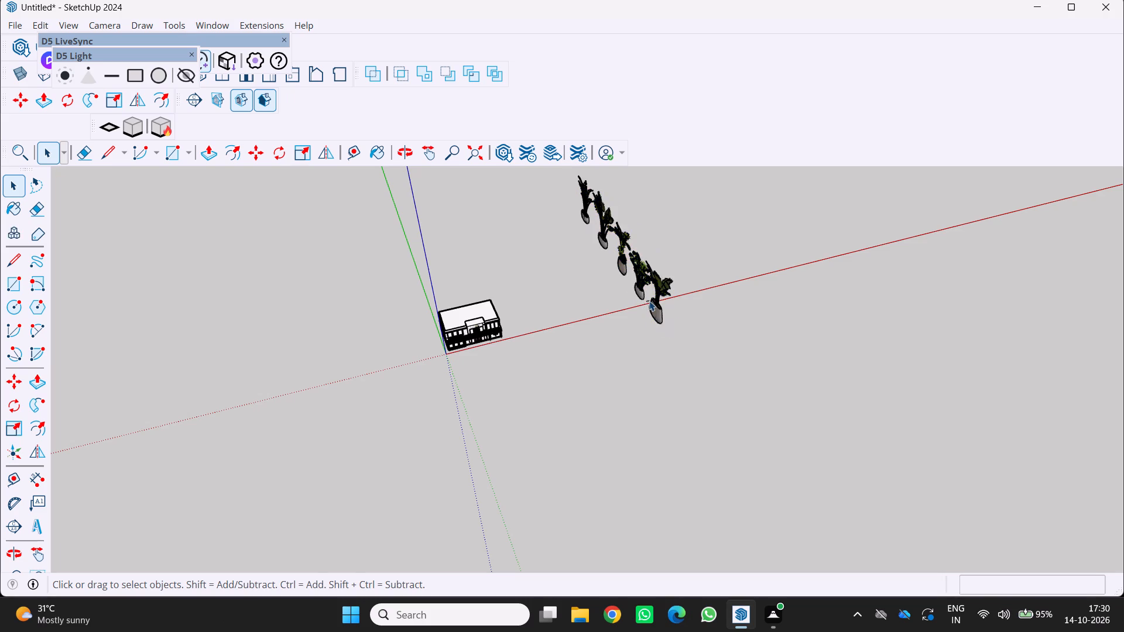
{"action": "key", "text": "Delete"}
Examine the house's front facade and the open ground before it from several angles.
{"action": "scroll", "coordinate": [649, 301], "scroll_direction": "down", "scroll_amount": 5}
{"action": "scroll", "coordinate": [540, 378], "scroll_direction": "up", "scroll_amount": 6}
{"action": "middle_click_drag", "start_coordinate": [683, 227], "coordinate": [571, 270]}
{"action": "scroll", "coordinate": [683, 227], "scroll_direction": "up", "scroll_amount": 2}
{"action": "scroll", "coordinate": [584, 262], "scroll_direction": "up", "scroll_amount": 9}
{"action": "middle_click_drag", "start_coordinate": [645, 273], "coordinate": [790, 148]}
{"action": "scroll", "coordinate": [765, 180], "scroll_direction": "up", "scroll_amount": 1}
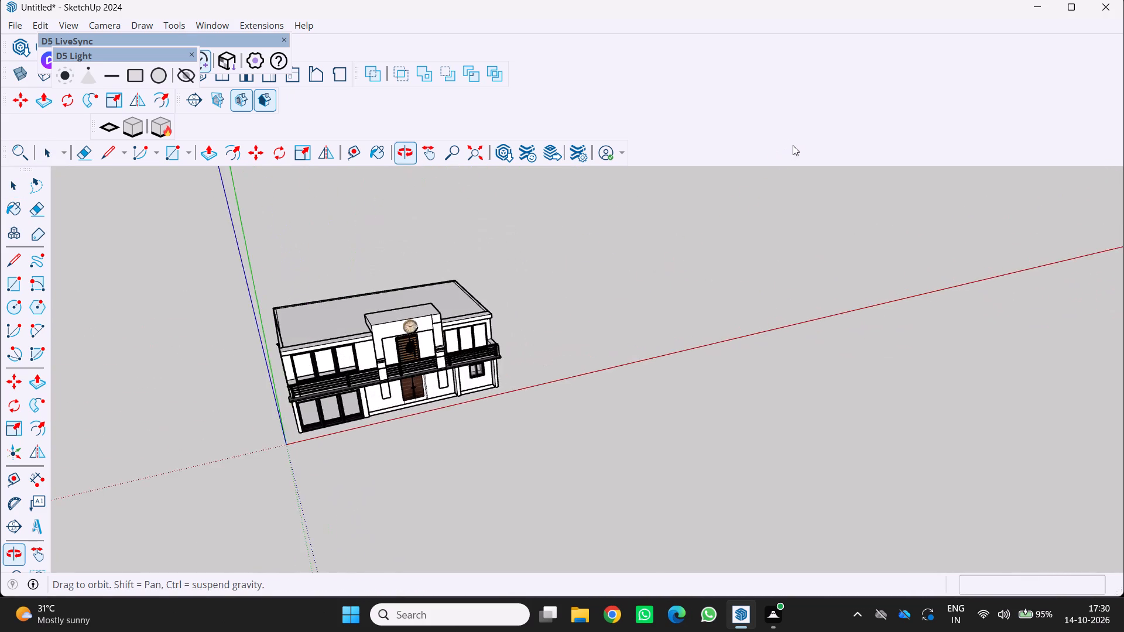
{"action": "scroll", "coordinate": [454, 544], "scroll_direction": "up", "scroll_amount": 5}
{"action": "scroll", "coordinate": [666, 226], "scroll_direction": "up", "scroll_amount": 2}
{"action": "middle_click_drag", "start_coordinate": [671, 182], "coordinate": [686, 136]}
{"action": "scroll", "coordinate": [682, 142], "scroll_direction": "up", "scroll_amount": 1}
{"action": "scroll", "coordinate": [680, 304], "scroll_direction": "down", "scroll_amount": 4}
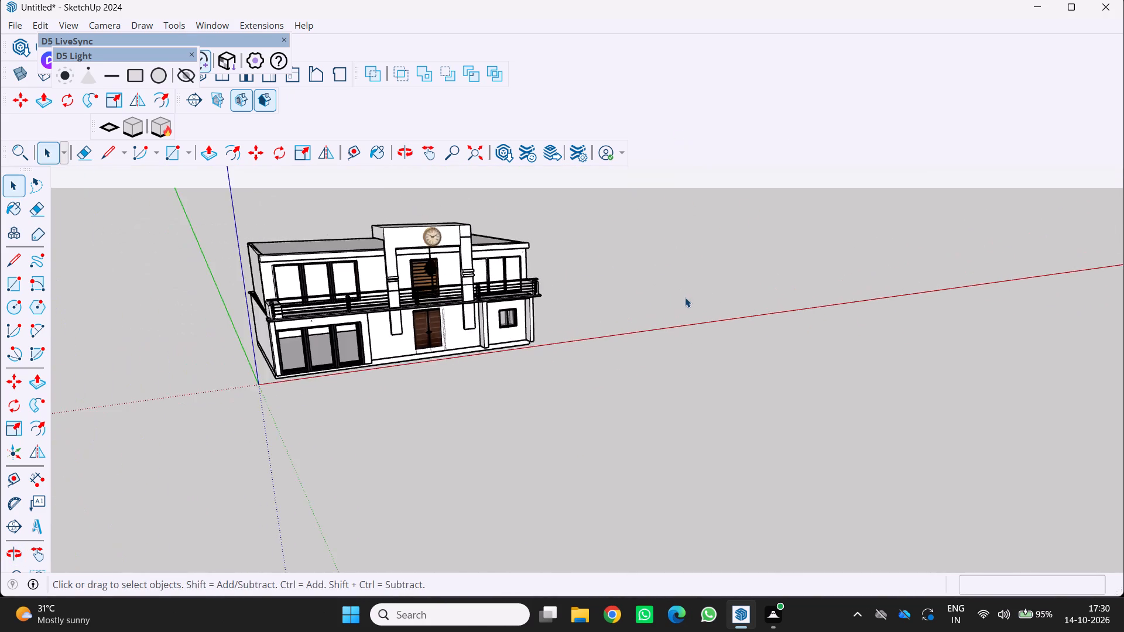
{"action": "middle_click_drag", "start_coordinate": [687, 297], "coordinate": [685, 214]}
{"action": "scroll", "coordinate": [689, 297], "scroll_direction": "up", "scroll_amount": 4}
{"action": "middle_click_drag", "start_coordinate": [662, 284], "coordinate": [553, 426]}
{"action": "scroll", "coordinate": [662, 284], "scroll_direction": "up", "scroll_amount": 1}
{"action": "middle_click", "coordinate": [551, 427]}
{"action": "scroll", "coordinate": [608, 349], "scroll_direction": "up", "scroll_amount": 1}
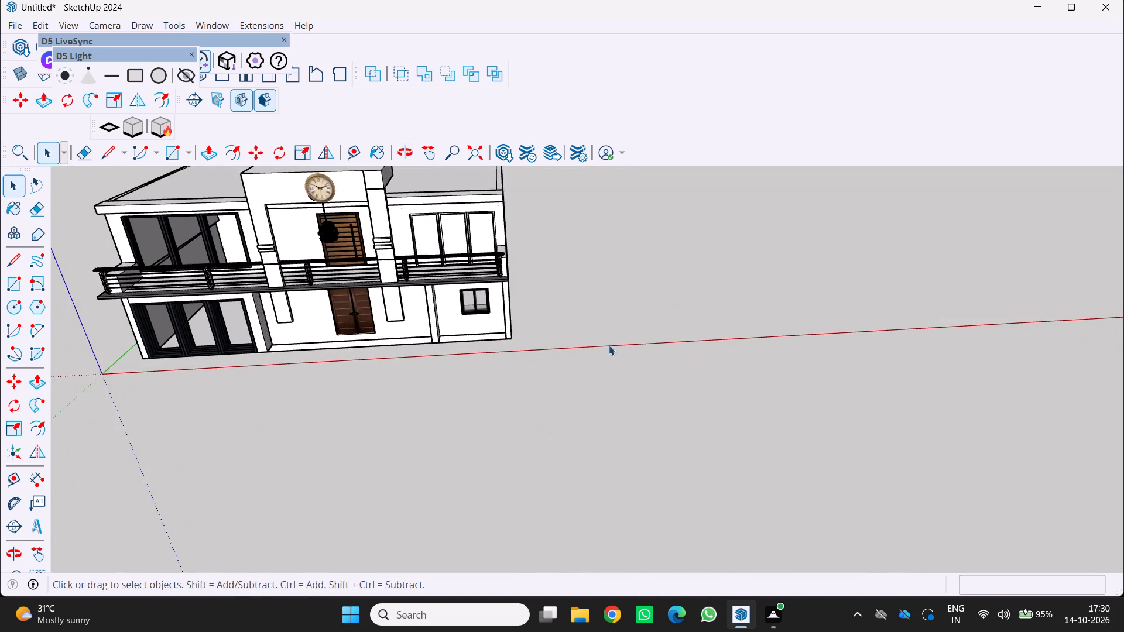
{"action": "scroll", "coordinate": [609, 345], "scroll_direction": "up", "scroll_amount": 1}
{"action": "scroll", "coordinate": [614, 341], "scroll_direction": "down", "scroll_amount": 4}
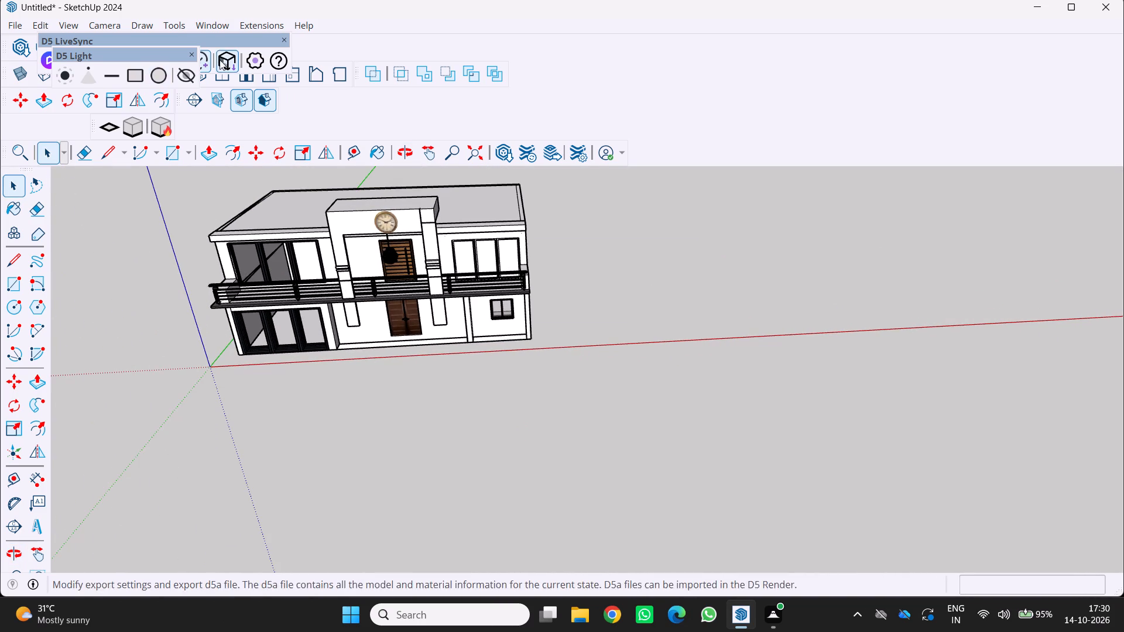
Load the 13 MB "plant" model from the 3D Warehouse plant results directly into the SketchUp model.
{"action": "left_click", "coordinate": [222, 26]}
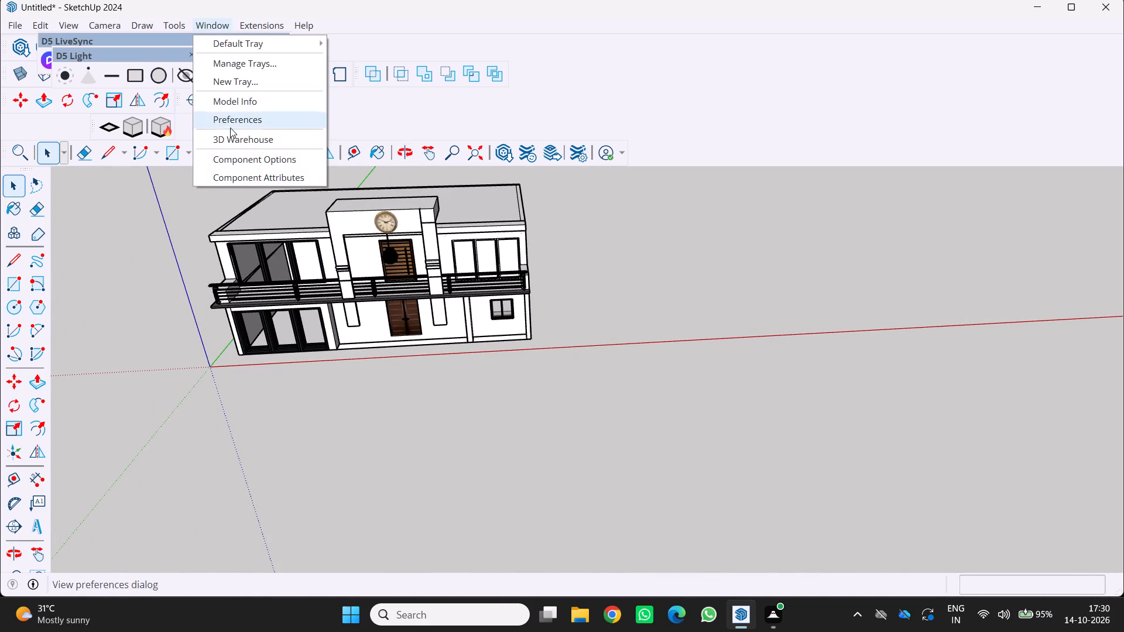
{"action": "left_click", "coordinate": [228, 136]}
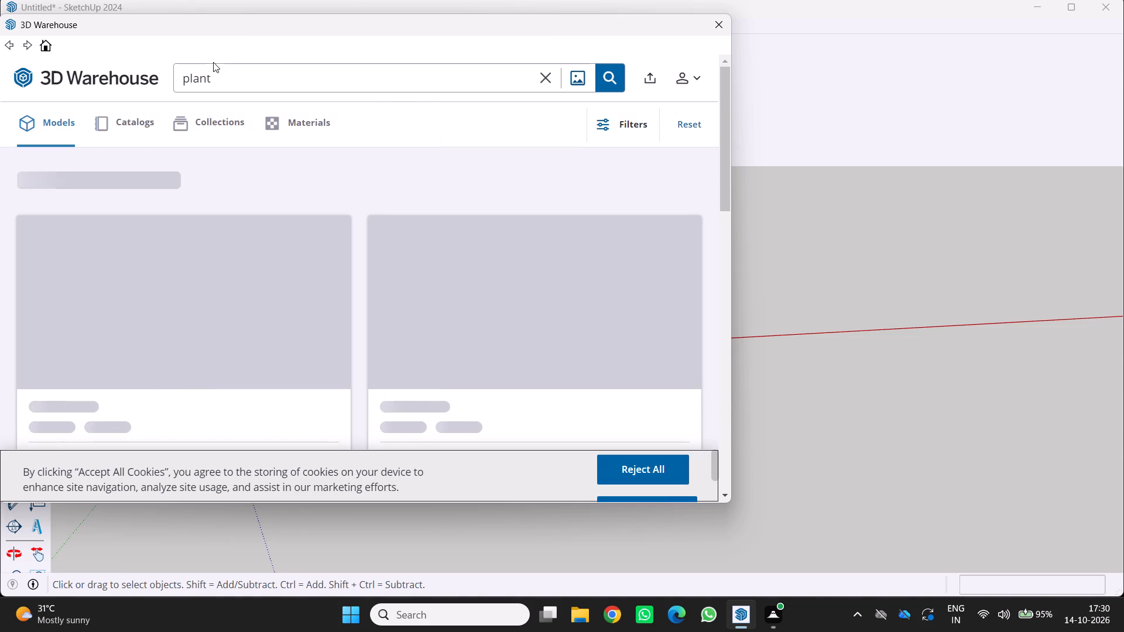
{"action": "scroll", "coordinate": [385, 367], "scroll_direction": "down", "scroll_amount": 4}
{"action": "scroll", "coordinate": [443, 354], "scroll_direction": "down", "scroll_amount": 4}
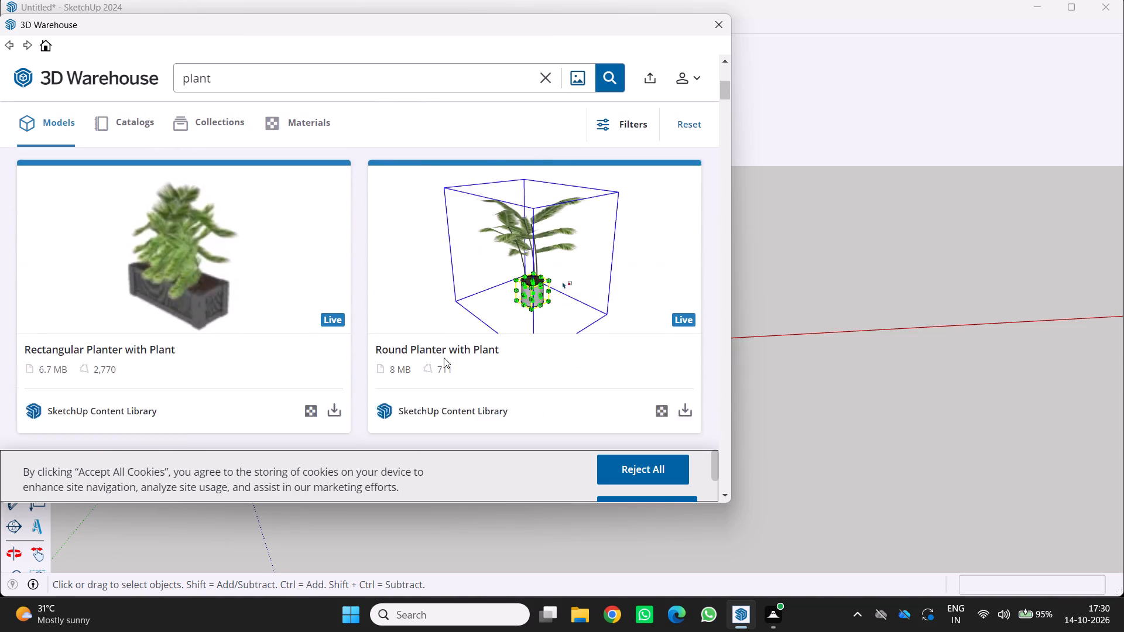
{"action": "scroll", "coordinate": [503, 378], "scroll_direction": "down", "scroll_amount": 3}
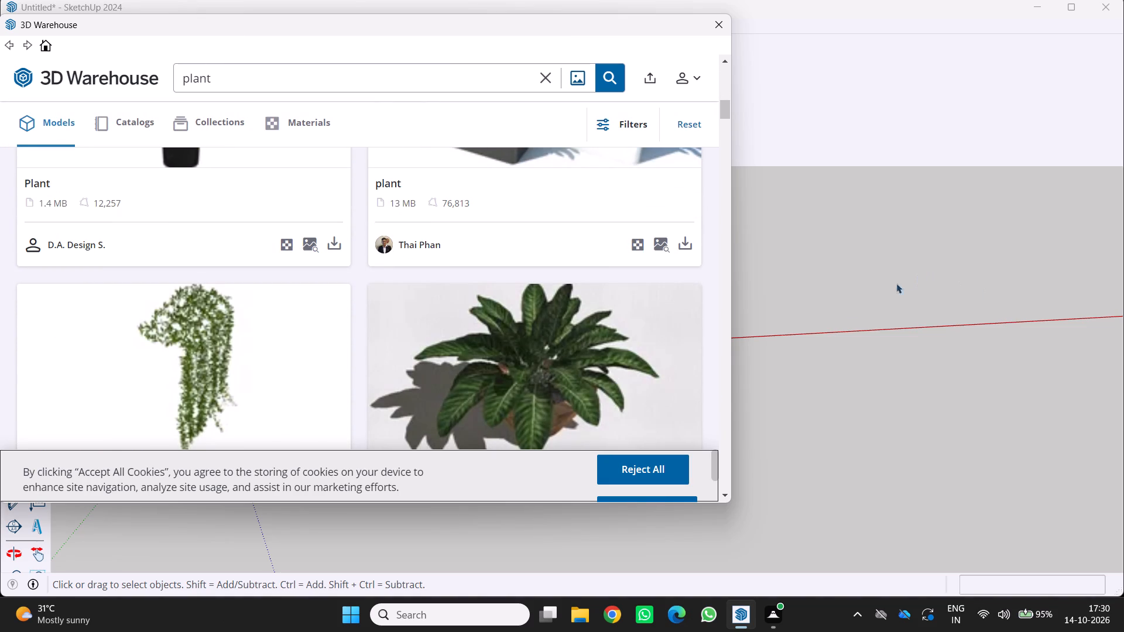
{"action": "left_click", "coordinate": [686, 239]}
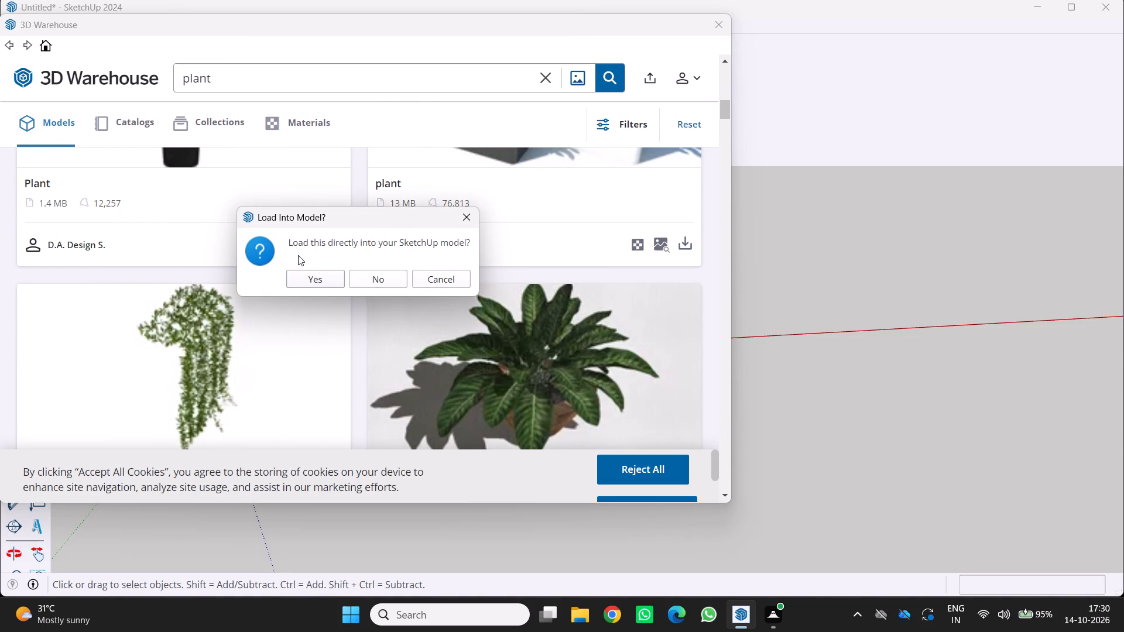
{"action": "left_click", "coordinate": [307, 277]}
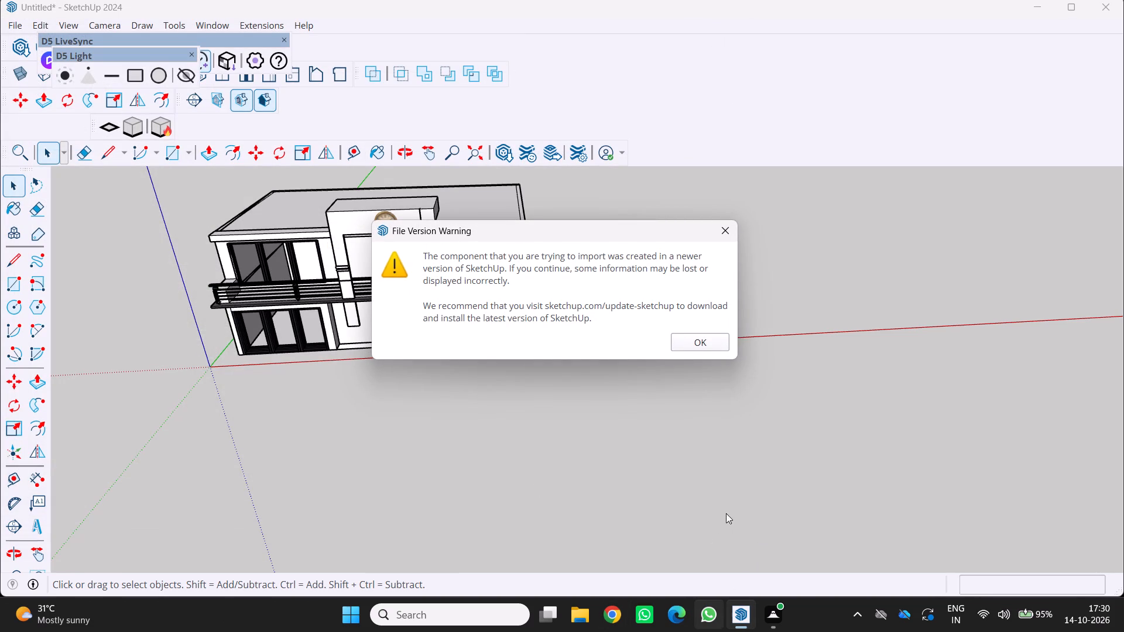
{"action": "left_click", "coordinate": [721, 341]}
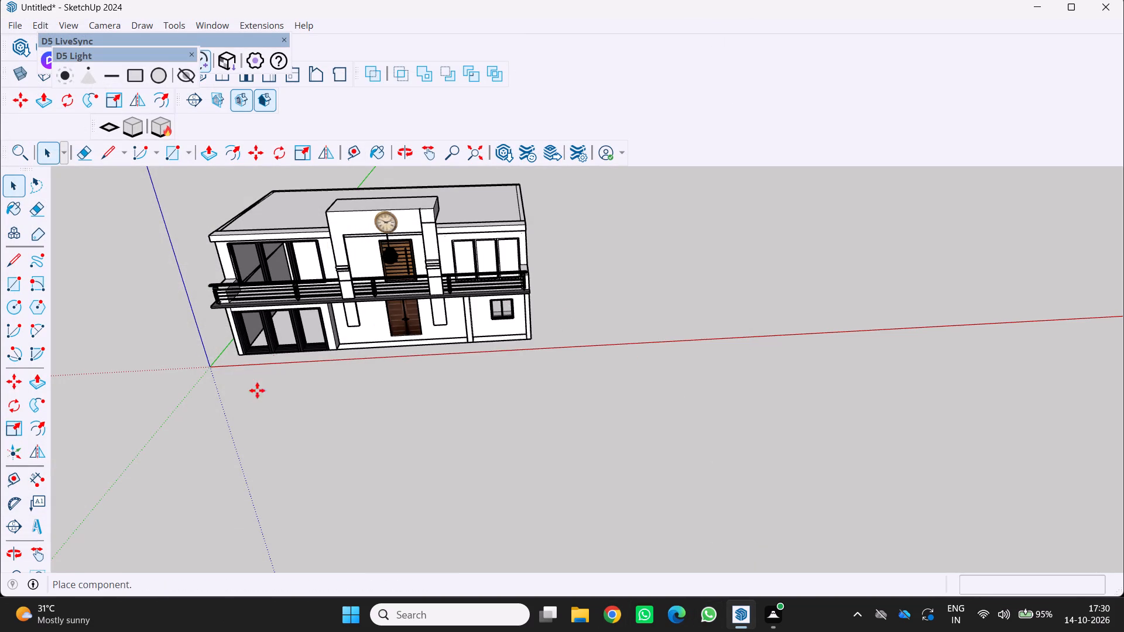
Place the planter boxes component on the ground below the small ground-floor window, with its front corner on the red axis.
{"action": "scroll", "coordinate": [446, 377], "scroll_direction": "up", "scroll_amount": 14}
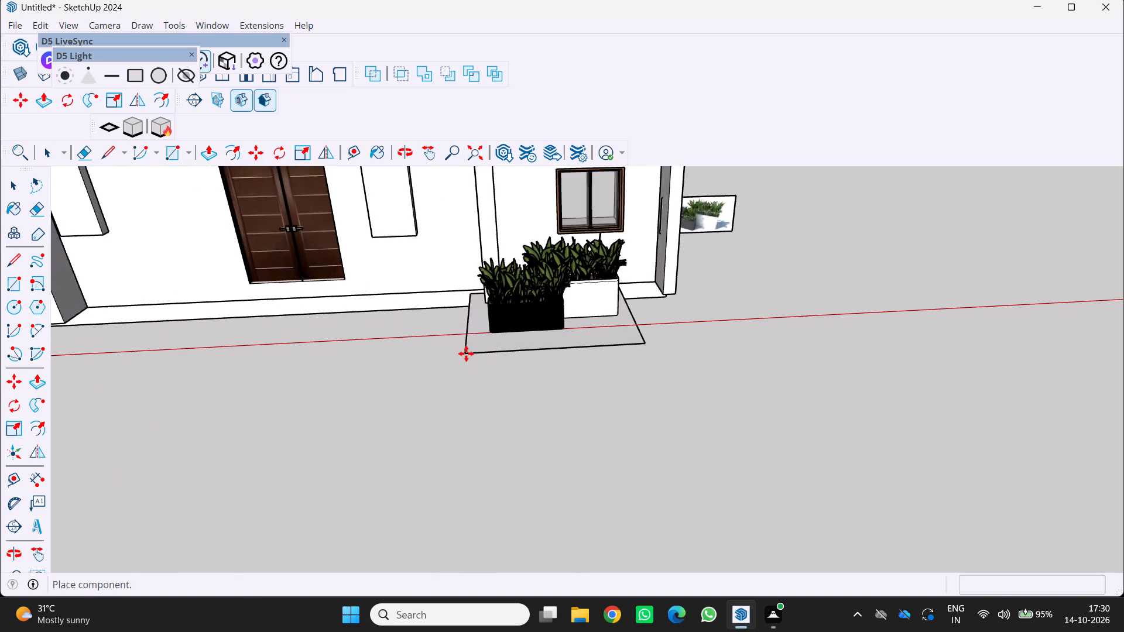
{"action": "scroll", "coordinate": [466, 353], "scroll_direction": "up", "scroll_amount": 15}
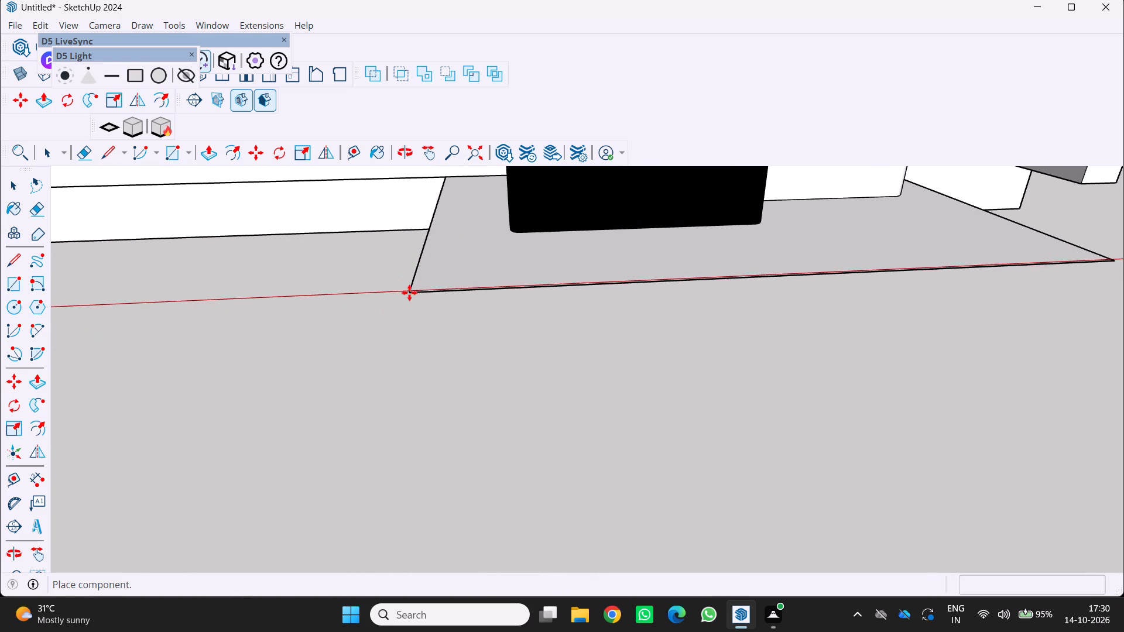
{"action": "left_click", "coordinate": [410, 291]}
{"action": "scroll", "coordinate": [412, 292], "scroll_direction": "down", "scroll_amount": 14}
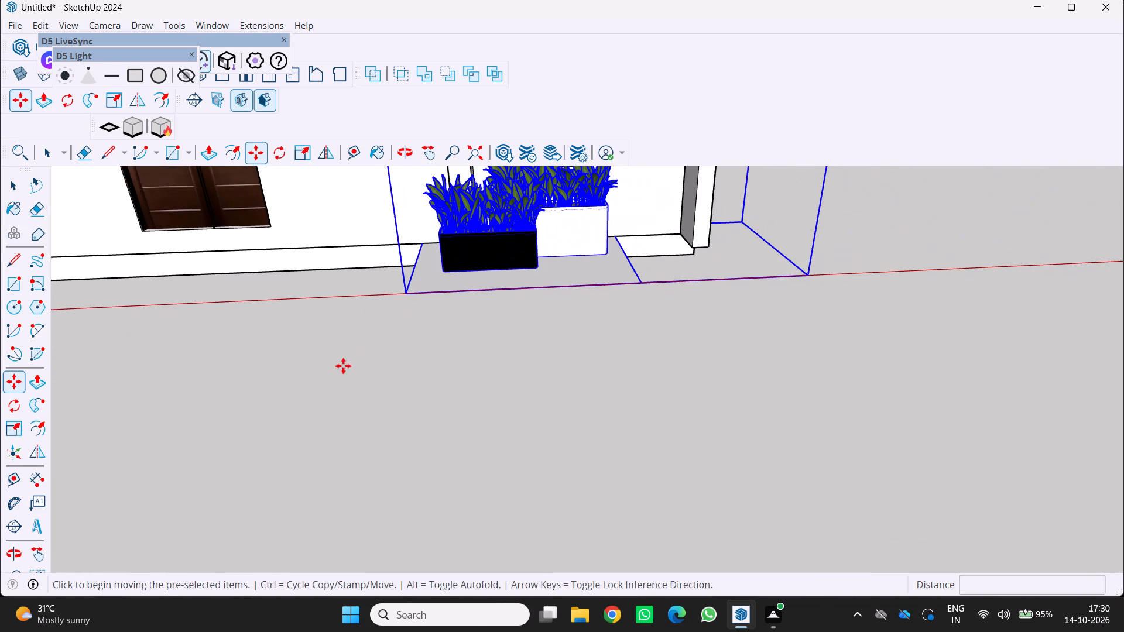
{"action": "key", "text": "space"}
{"action": "key", "text": "space"}
{"action": "left_click_drag", "start_coordinate": [698, 264], "coordinate": [688, 284]}
Inside the planter component, move the white planter about 2' 3 1/4" outward so it stands beside the black planter.
{"action": "middle_click_drag", "start_coordinate": [653, 307], "coordinate": [650, 348]}
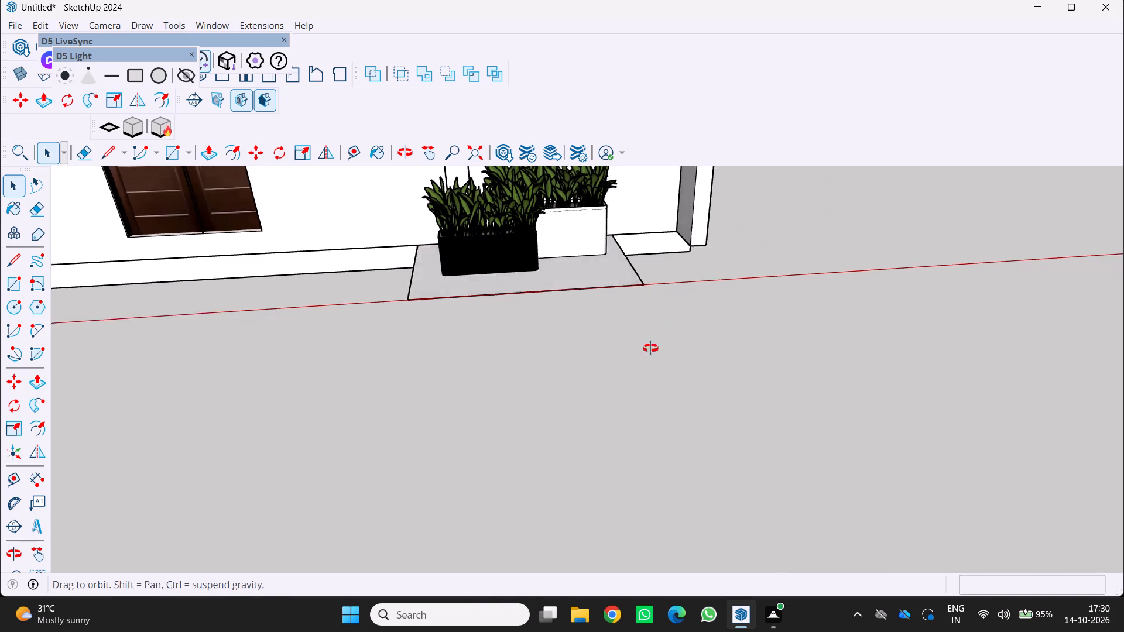
{"action": "middle_click_drag", "start_coordinate": [650, 348], "coordinate": [276, 607]}
{"action": "scroll", "coordinate": [325, 517], "scroll_direction": "down", "scroll_amount": 9}
{"action": "middle_click_drag", "start_coordinate": [282, 500], "coordinate": [339, 308]}
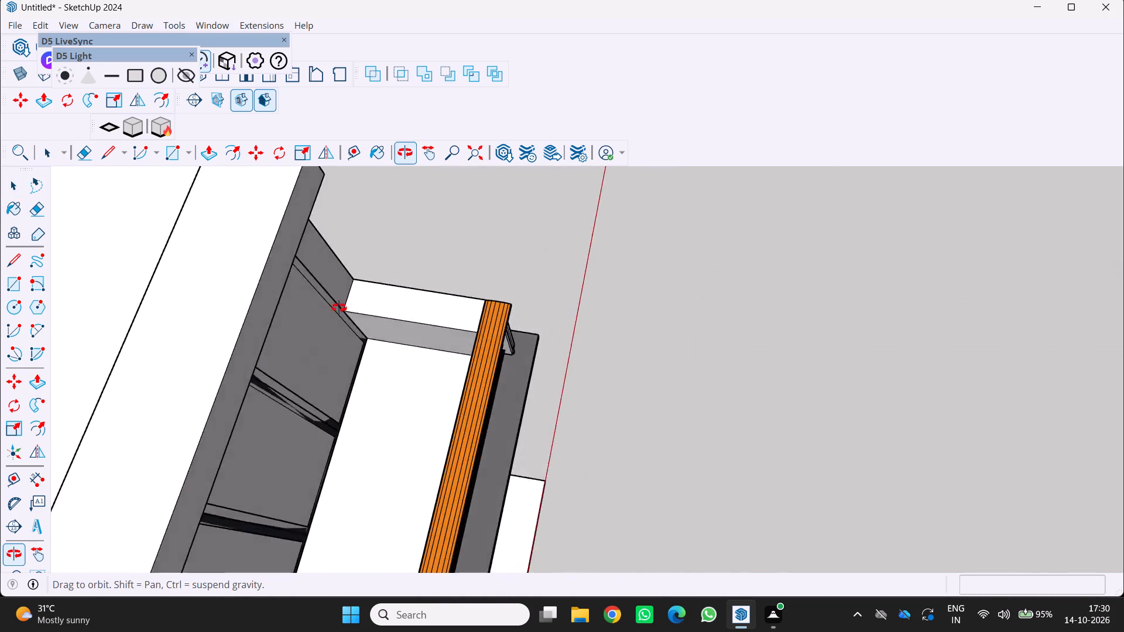
{"action": "middle_click_drag", "start_coordinate": [339, 308], "coordinate": [366, 146]}
{"action": "middle_click", "coordinate": [366, 146]}
{"action": "scroll", "coordinate": [338, 305], "scroll_direction": "down", "scroll_amount": 4}
{"action": "middle_click_drag", "start_coordinate": [340, 318], "coordinate": [0, 284]}
{"action": "scroll", "coordinate": [8, 290], "scroll_direction": "up", "scroll_amount": 1}
{"action": "scroll", "coordinate": [7, 289], "scroll_direction": "down", "scroll_amount": 8}
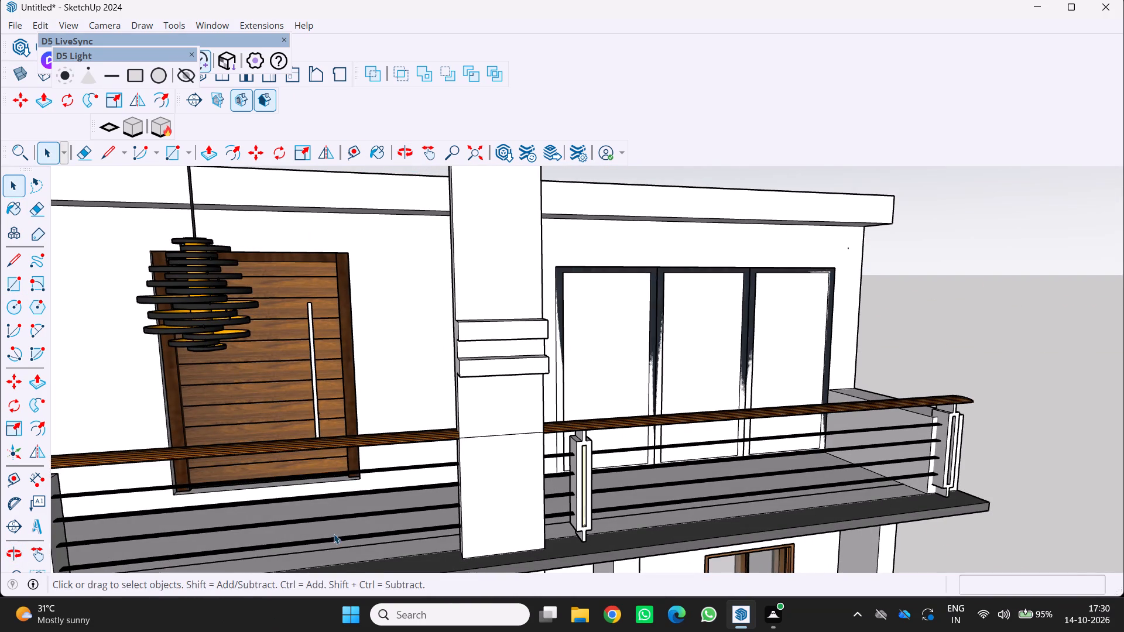
{"action": "scroll", "coordinate": [313, 508], "scroll_direction": "down", "scroll_amount": 10}
{"action": "scroll", "coordinate": [357, 481], "scroll_direction": "down", "scroll_amount": 10}
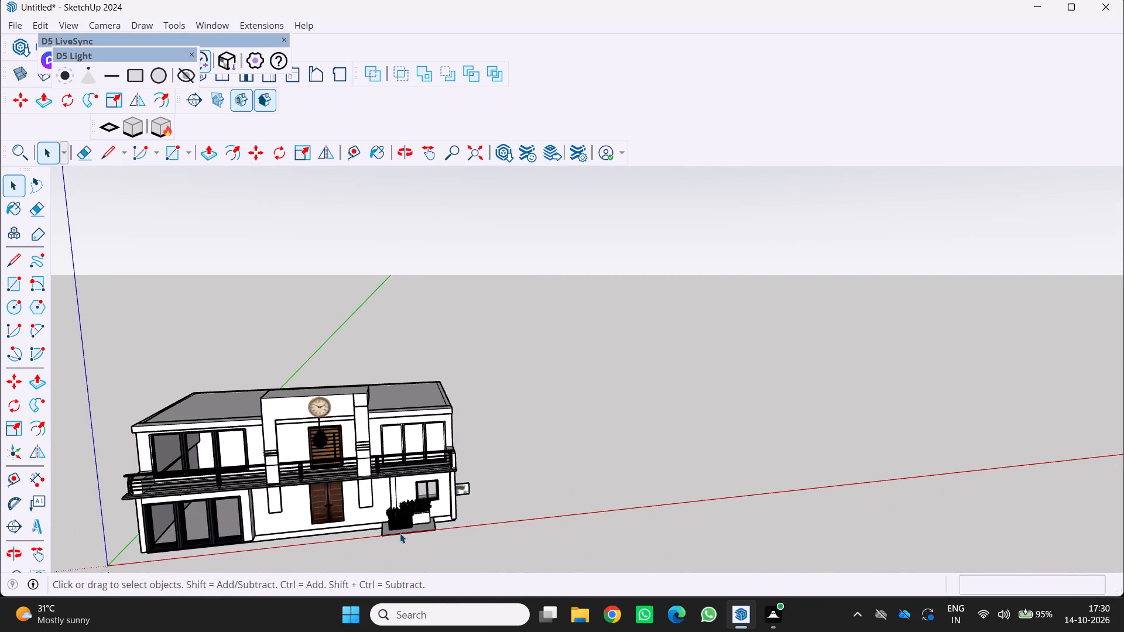
{"action": "scroll", "coordinate": [400, 533], "scroll_direction": "up", "scroll_amount": 8}
{"action": "middle_click_drag", "start_coordinate": [386, 521], "coordinate": [338, 537]}
{"action": "middle_click", "coordinate": [338, 537]}
{"action": "scroll", "coordinate": [525, 496], "scroll_direction": "up", "scroll_amount": 14}
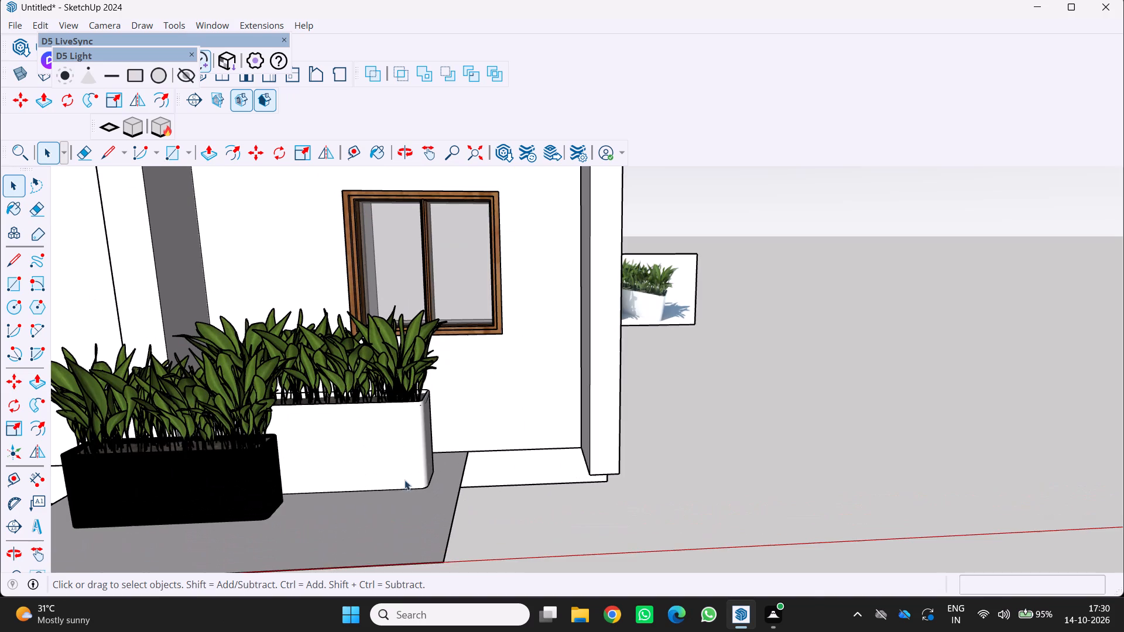
{"action": "left_click_drag", "start_coordinate": [375, 448], "coordinate": [380, 448]}
{"action": "double_click", "coordinate": [380, 448]}
{"action": "left_click", "coordinate": [380, 448]}
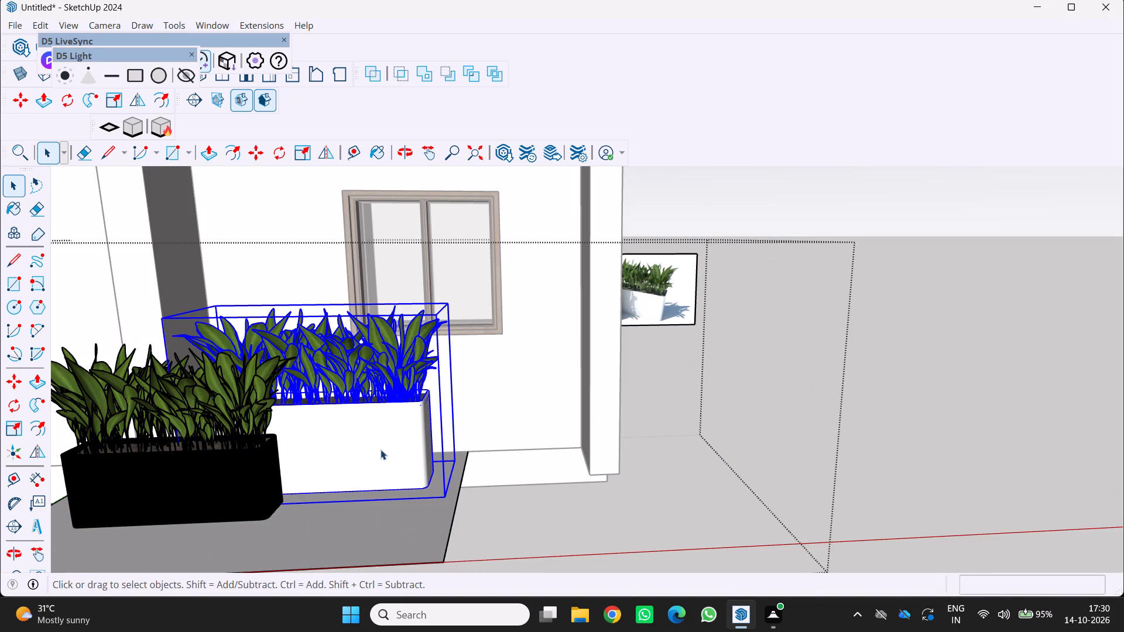
{"action": "key", "text": "m"}
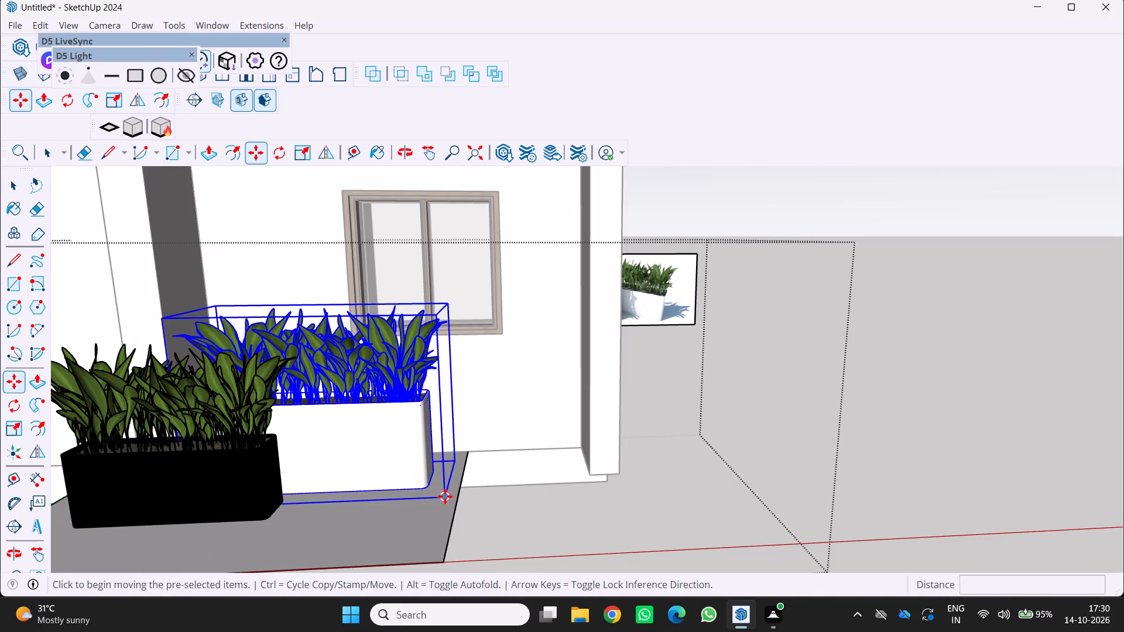
{"action": "left_click", "coordinate": [444, 496]}
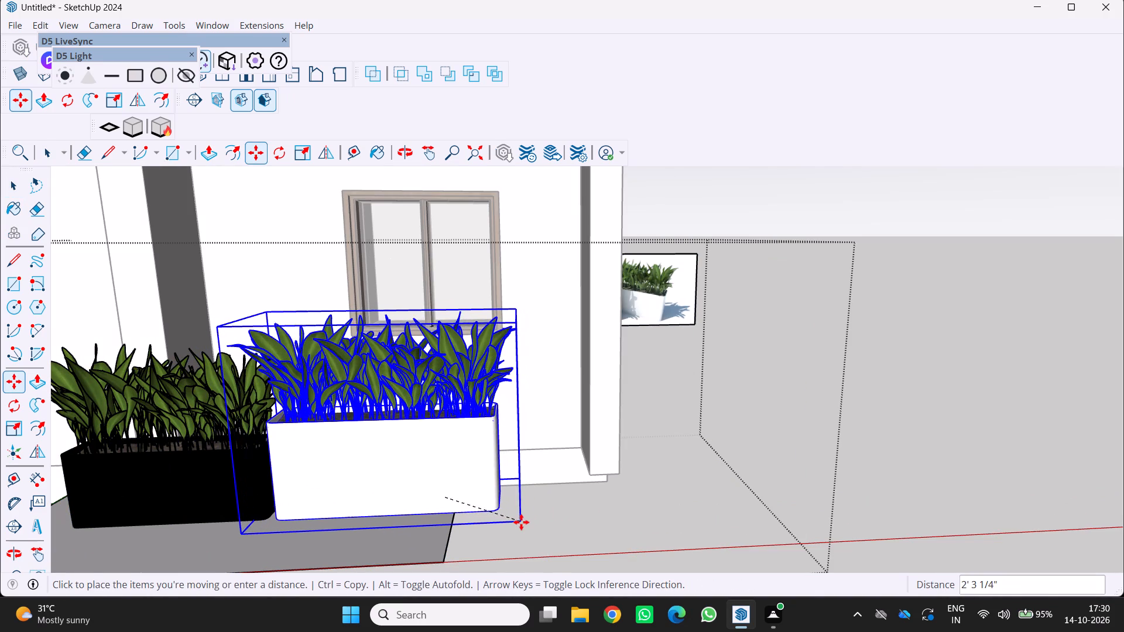
{"action": "left_click", "coordinate": [521, 522]}
{"action": "scroll", "coordinate": [557, 512], "scroll_direction": "down", "scroll_amount": 10}
{"action": "key", "text": "space"}
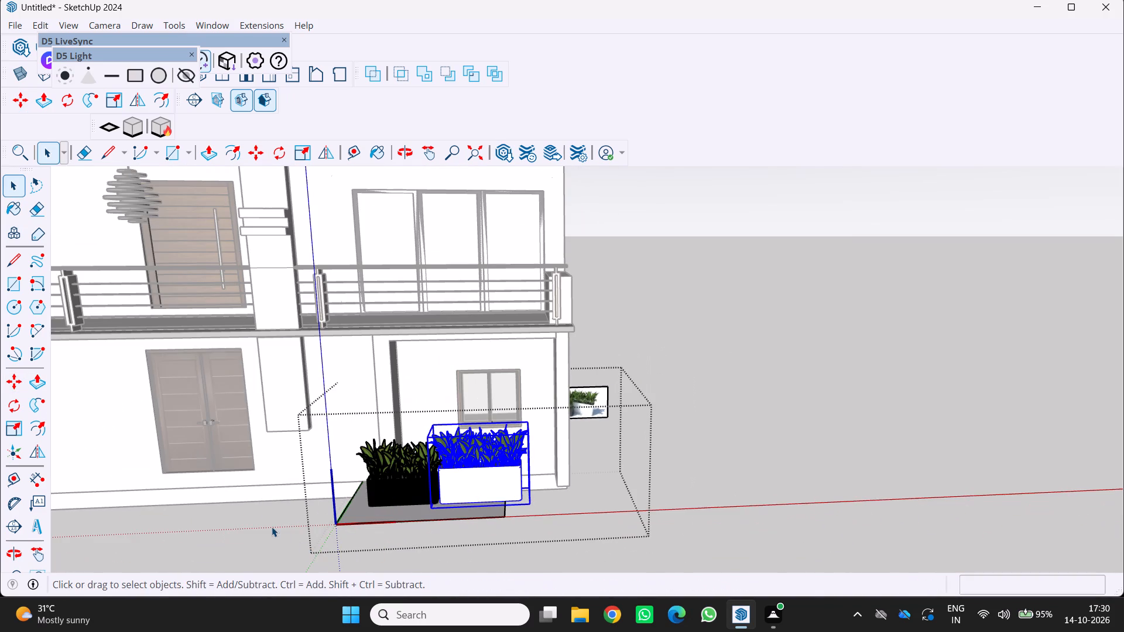
{"action": "left_click", "coordinate": [272, 527]}
Delete the flat ground slab beneath the plants inside the planter component and close the component.
{"action": "scroll", "coordinate": [278, 513], "scroll_direction": "down", "scroll_amount": 5}
{"action": "middle_click_drag", "start_coordinate": [285, 502], "coordinate": [302, 508]}
{"action": "middle_click_drag", "start_coordinate": [324, 523], "coordinate": [330, 524]}
{"action": "scroll", "coordinate": [330, 524], "scroll_direction": "down", "scroll_amount": 1}
{"action": "scroll", "coordinate": [401, 543], "scroll_direction": "up", "scroll_amount": 7}
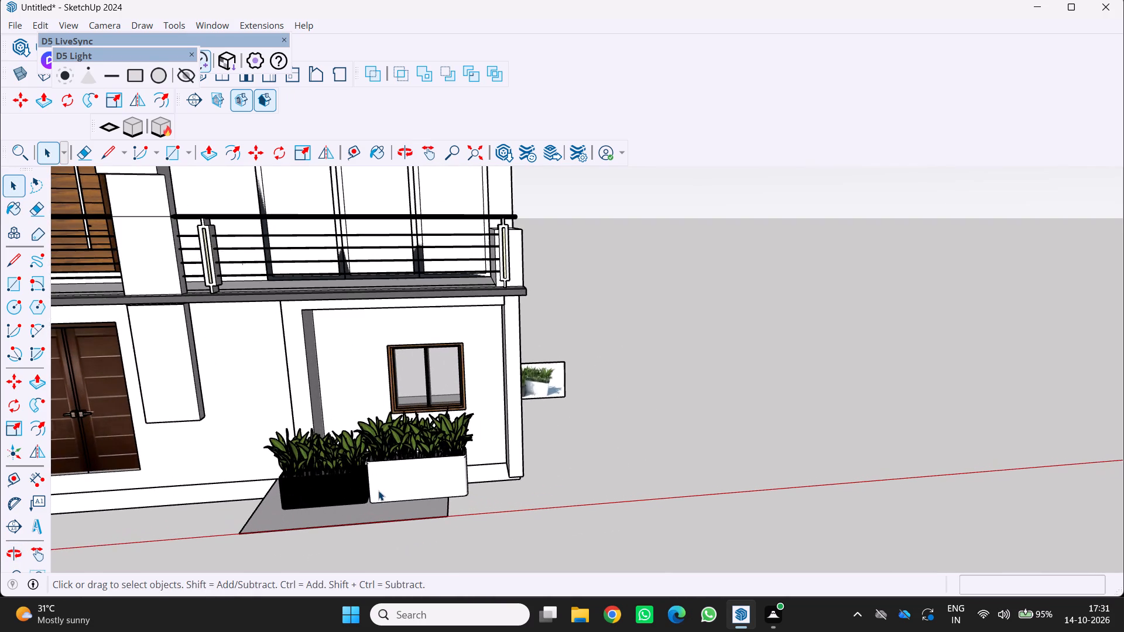
{"action": "left_click", "coordinate": [361, 519]}
{"action": "double_click", "coordinate": [361, 519]}
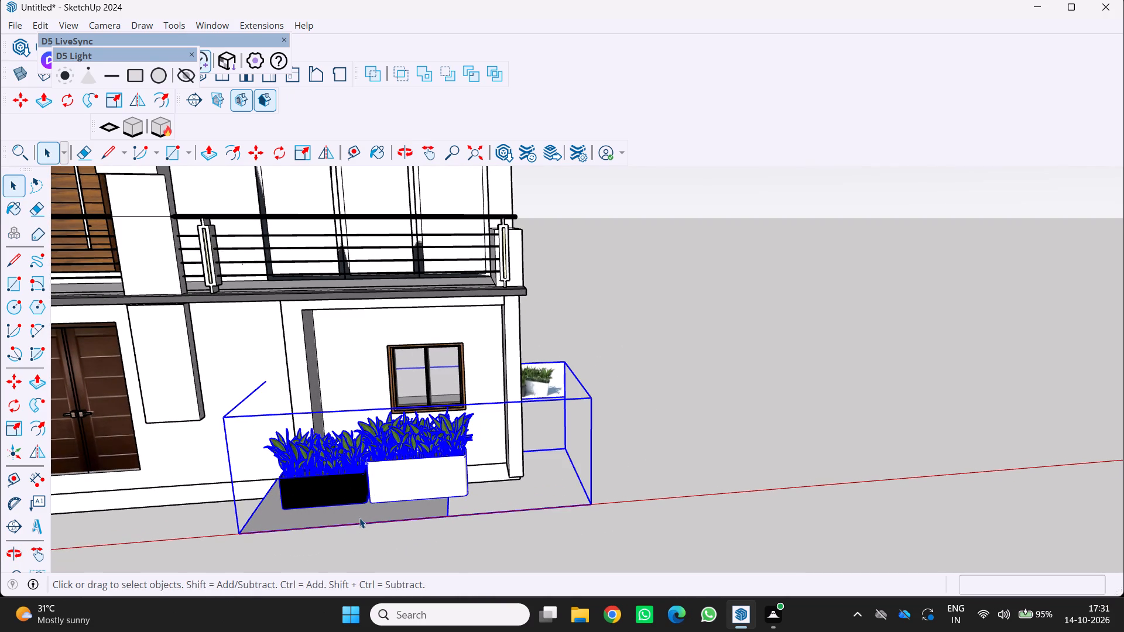
{"action": "triple_click", "coordinate": [358, 516]}
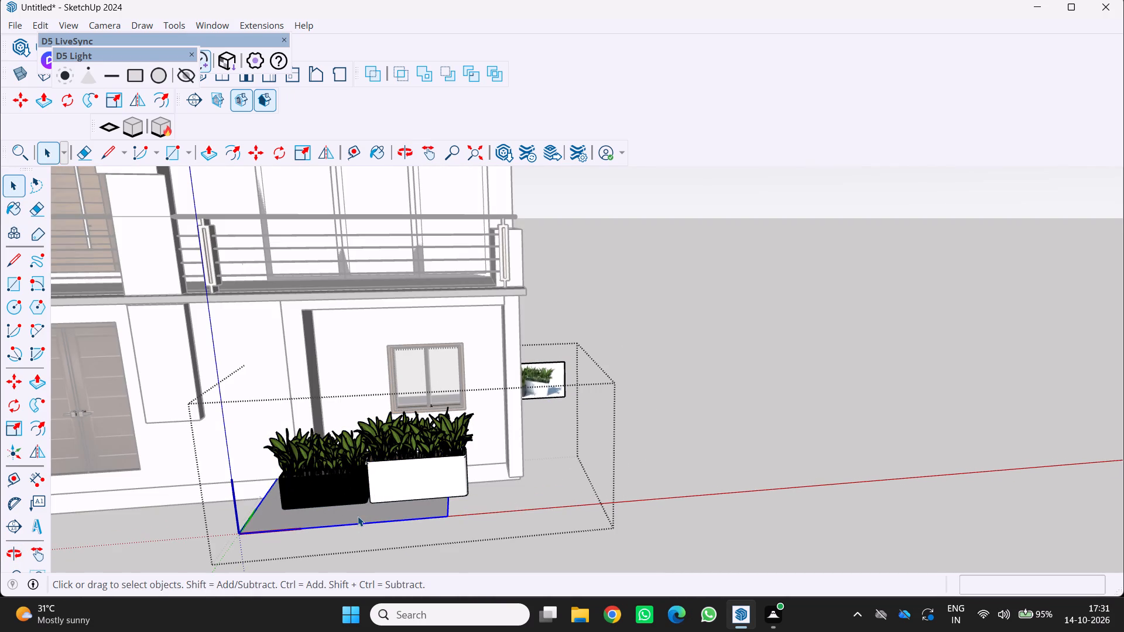
{"action": "key", "text": "Delete"}
{"action": "scroll", "coordinate": [285, 488], "scroll_direction": "up", "scroll_amount": 1}
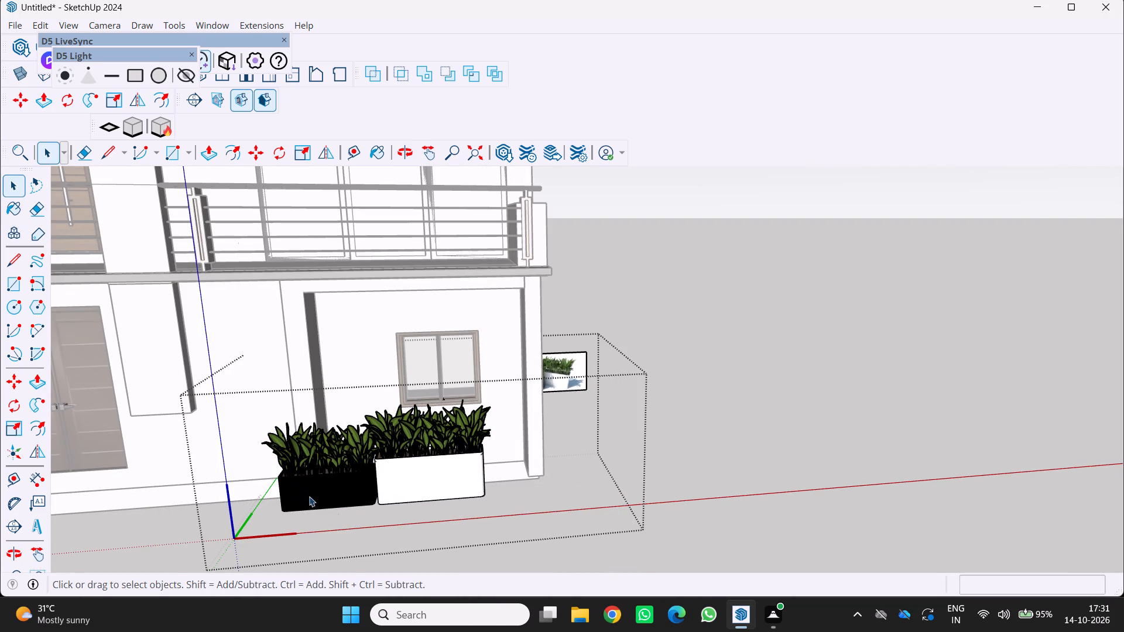
{"action": "key", "text": "space"}
{"action": "left_click", "coordinate": [680, 535]}
Inside the planter component, copy the white planter about 4' 9 3/8" along the facade, away from the black planter.
{"action": "scroll", "coordinate": [604, 502], "scroll_direction": "down", "scroll_amount": 4}
{"action": "middle_click_drag", "start_coordinate": [577, 486], "coordinate": [539, 575]}
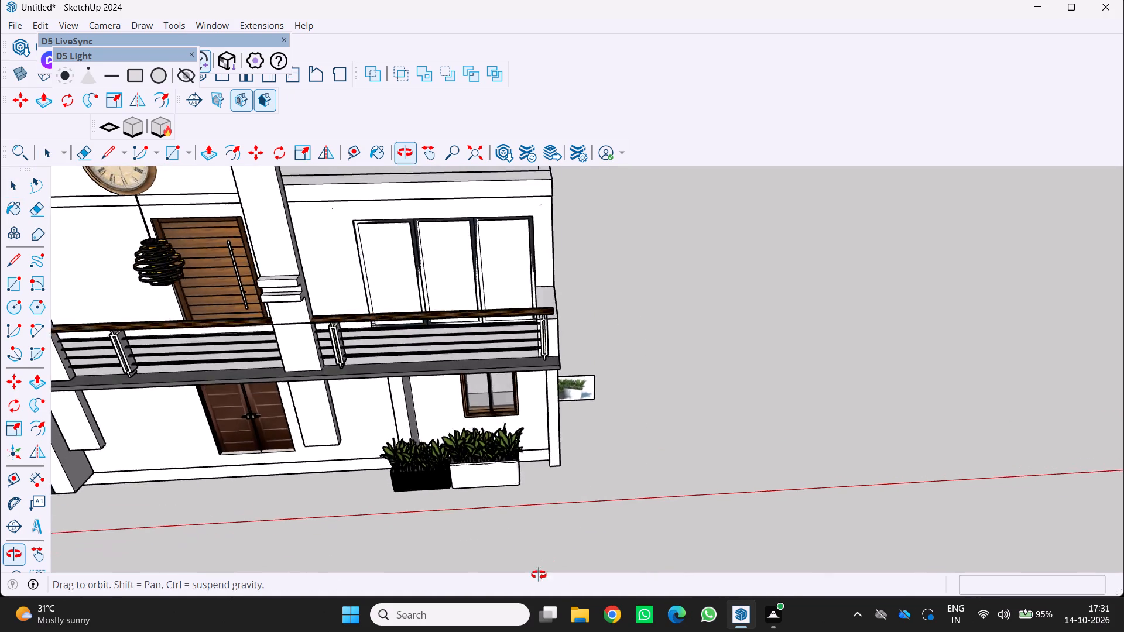
{"action": "middle_click_drag", "start_coordinate": [539, 575], "coordinate": [519, 585]}
{"action": "scroll", "coordinate": [422, 452], "scroll_direction": "down", "scroll_amount": 1}
{"action": "scroll", "coordinate": [423, 440], "scroll_direction": "up", "scroll_amount": 4}
{"action": "middle_click_drag", "start_coordinate": [523, 461], "coordinate": [449, 586]}
{"action": "middle_click", "coordinate": [449, 586]}
{"action": "scroll", "coordinate": [527, 450], "scroll_direction": "up", "scroll_amount": 7}
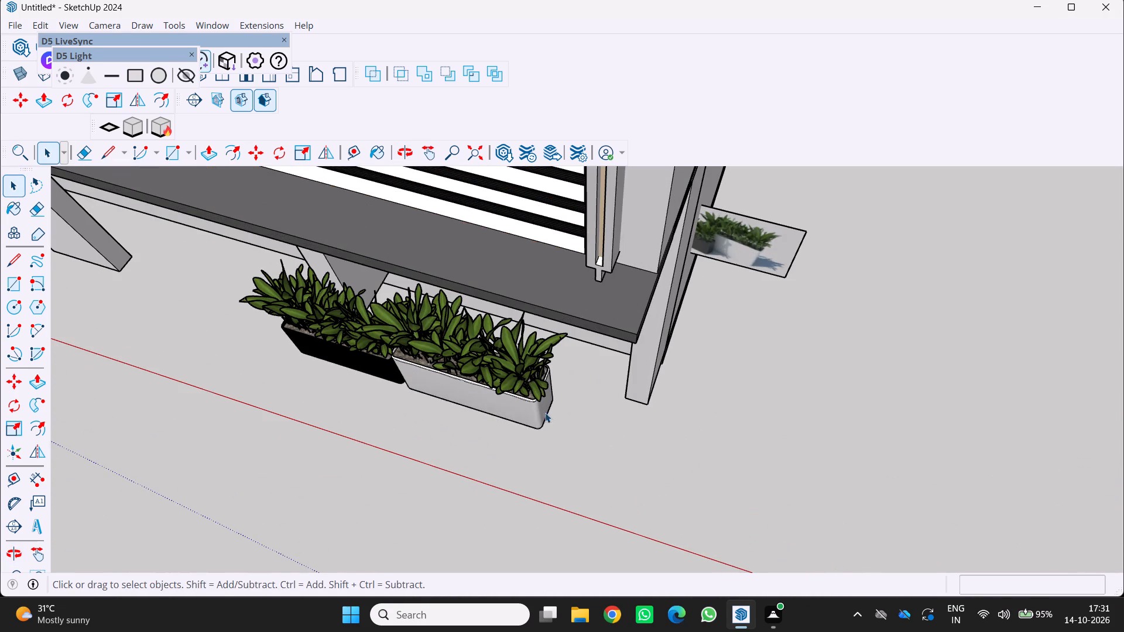
{"action": "scroll", "coordinate": [508, 404], "scroll_direction": "up", "scroll_amount": 2}
{"action": "middle_click_drag", "start_coordinate": [555, 405], "coordinate": [657, 345]}
{"action": "left_click", "coordinate": [536, 446]}
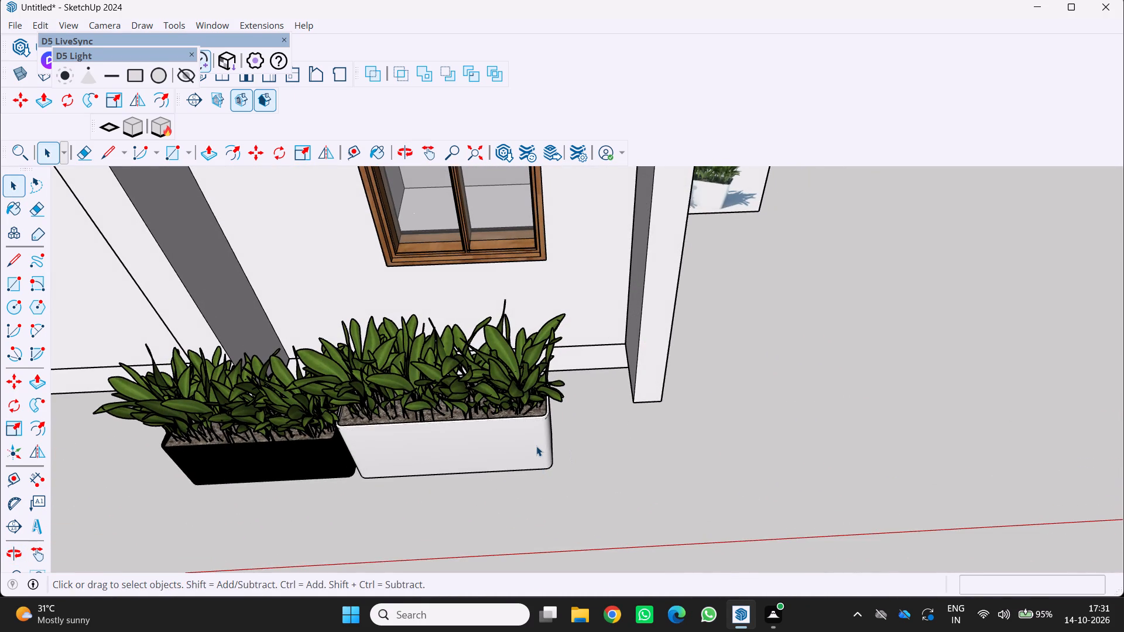
{"action": "left_click", "coordinate": [536, 446]}
{"action": "left_click", "coordinate": [536, 446]}
{"action": "left_click", "coordinate": [536, 446]}
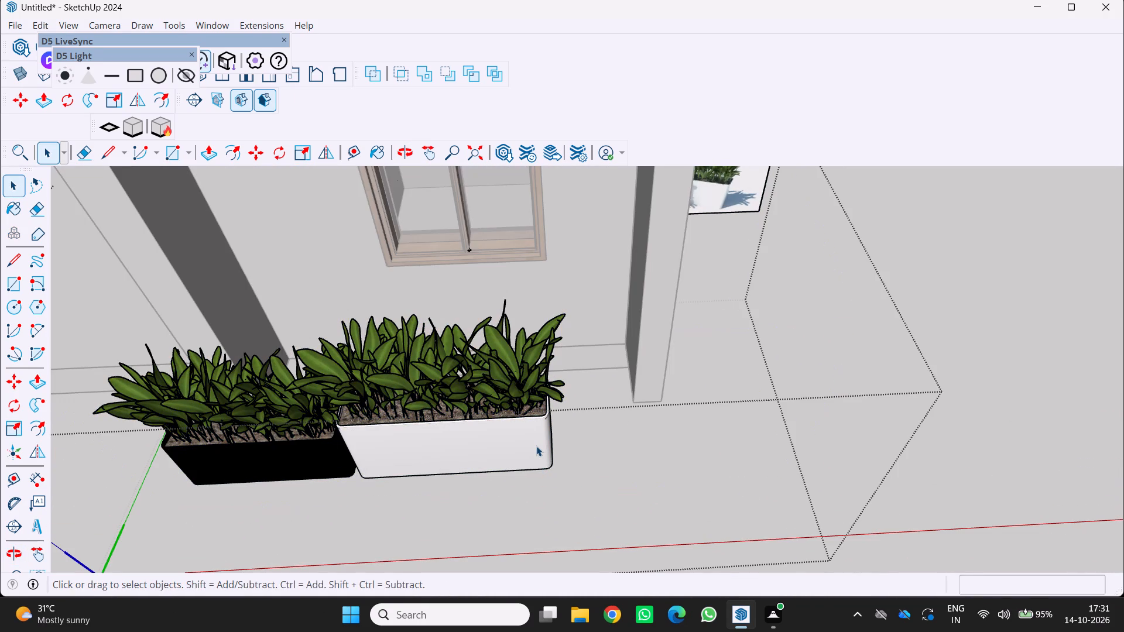
{"action": "left_click", "coordinate": [536, 446]}
{"action": "key", "text": "m"}
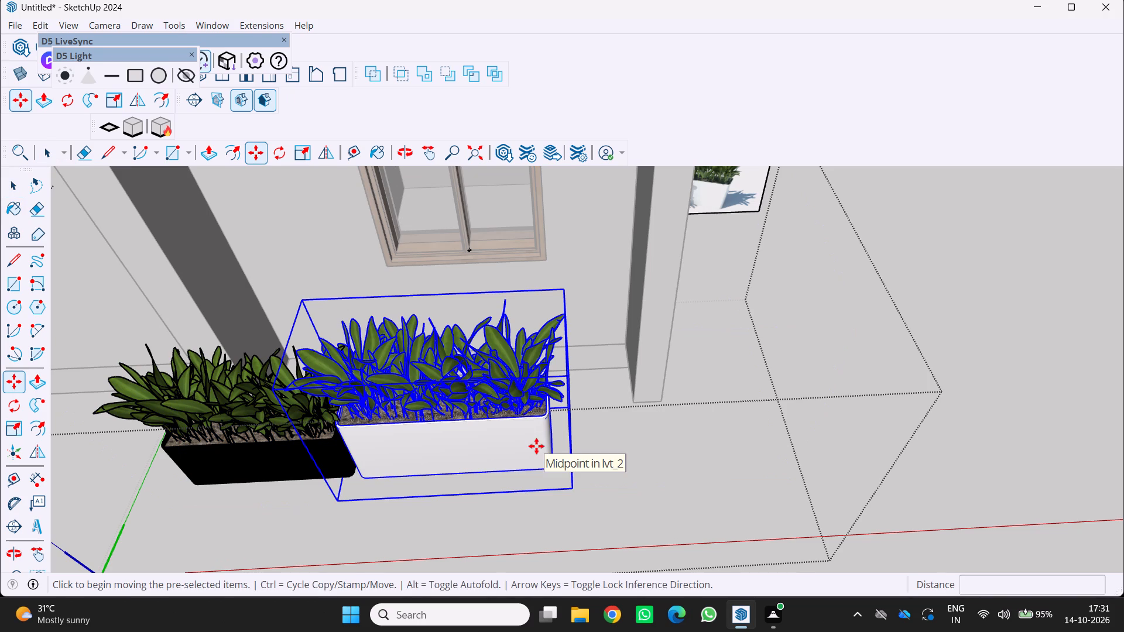
{"action": "left_click", "coordinate": [551, 468]}
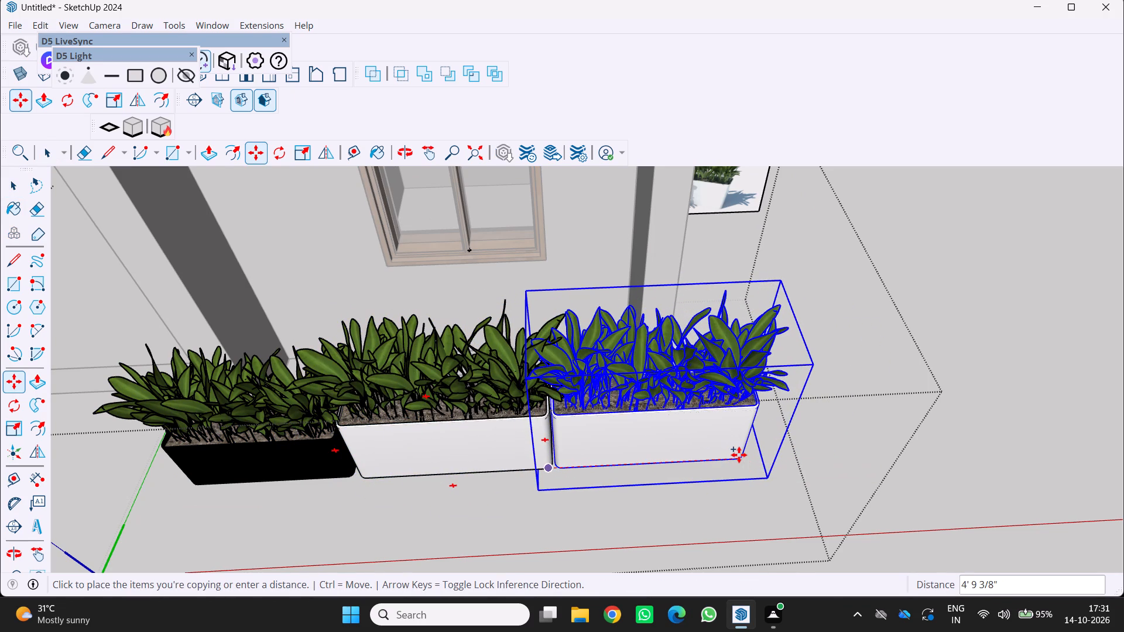
{"action": "left_click", "coordinate": [739, 455]}
{"action": "key", "text": "space"}
{"action": "scroll", "coordinate": [633, 511], "scroll_direction": "down", "scroll_amount": 4}
{"action": "key", "text": "space"}
{"action": "key", "text": "space"}
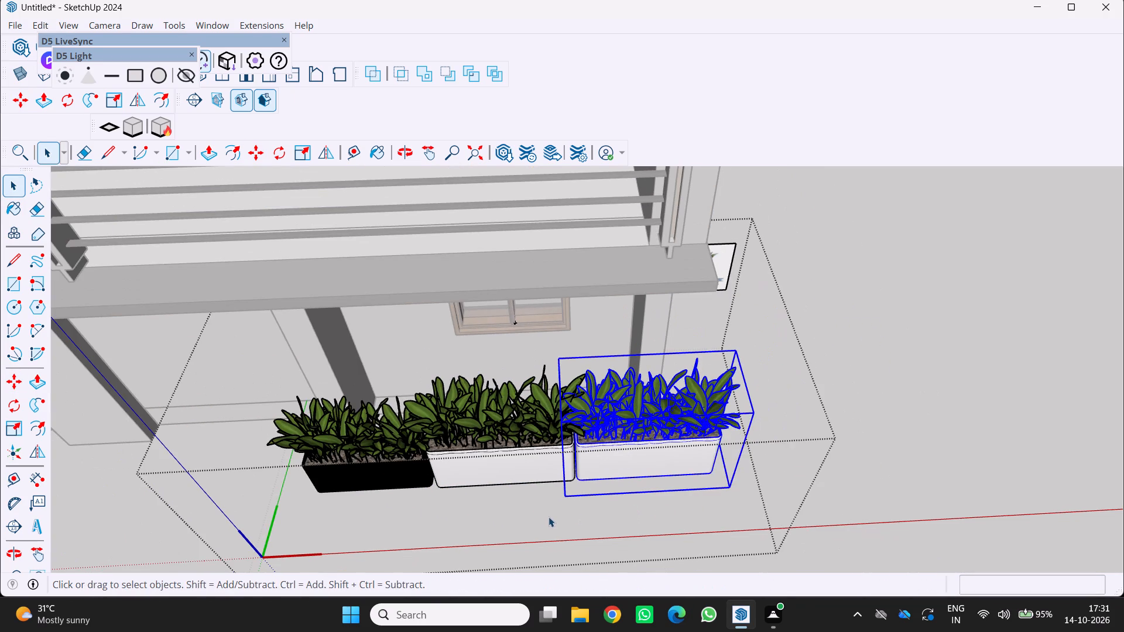
{"action": "left_click", "coordinate": [541, 516]}
Delete the black planter at the end of the row below the small ground-floor window.
{"action": "scroll", "coordinate": [541, 516], "scroll_direction": "down", "scroll_amount": 5}
{"action": "middle_click_drag", "start_coordinate": [525, 509], "coordinate": [577, 391]}
{"action": "scroll", "coordinate": [577, 391], "scroll_direction": "down", "scroll_amount": 3}
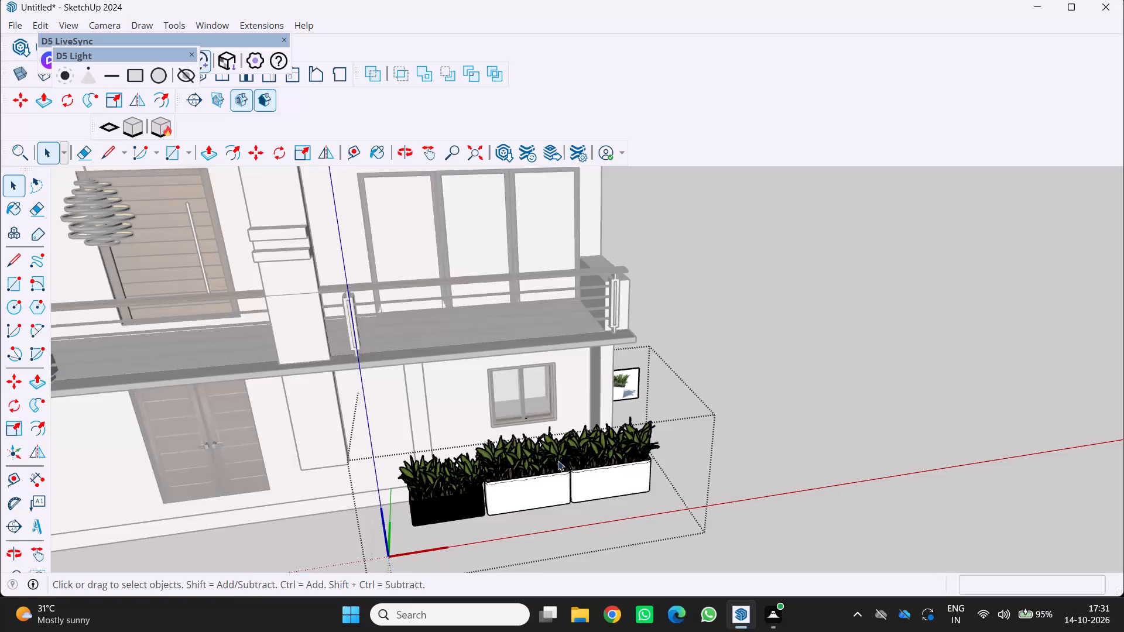
{"action": "scroll", "coordinate": [556, 465], "scroll_direction": "down", "scroll_amount": 1}
{"action": "middle_click_drag", "start_coordinate": [547, 469], "coordinate": [519, 451]}
{"action": "middle_click", "coordinate": [519, 451]}
{"action": "scroll", "coordinate": [525, 452], "scroll_direction": "down", "scroll_amount": 4}
{"action": "scroll", "coordinate": [237, 565], "scroll_direction": "down", "scroll_amount": 4}
{"action": "middle_click_drag", "start_coordinate": [283, 545], "coordinate": [285, 545]}
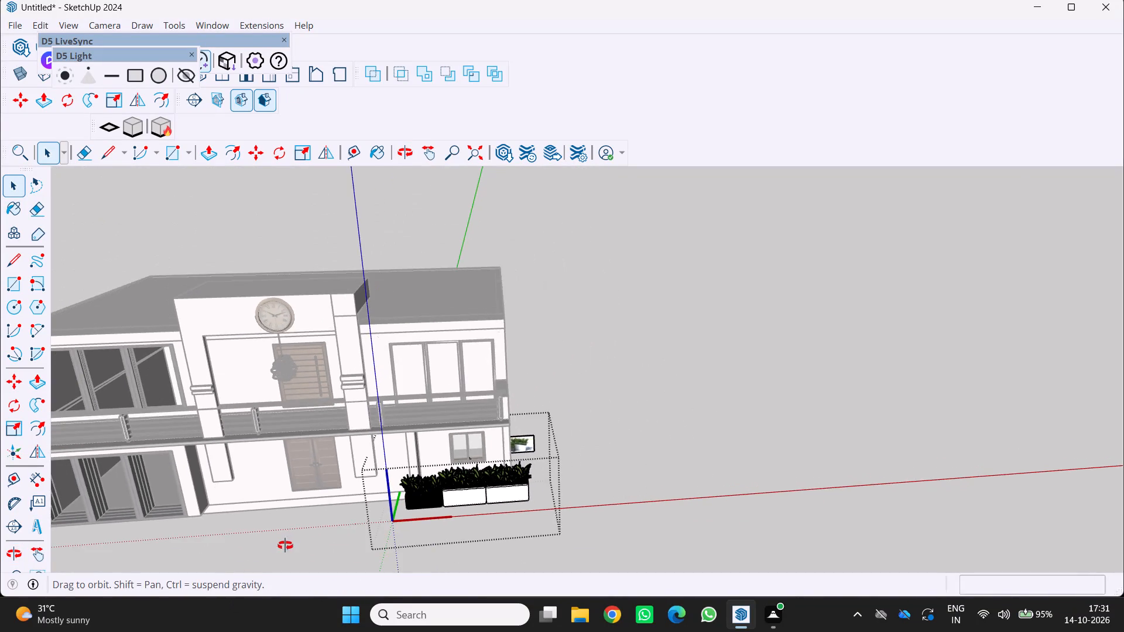
{"action": "middle_click_drag", "start_coordinate": [285, 545], "coordinate": [428, 442]}
{"action": "scroll", "coordinate": [482, 443], "scroll_direction": "down", "scroll_amount": 6}
{"action": "middle_click_drag", "start_coordinate": [506, 456], "coordinate": [356, 483]}
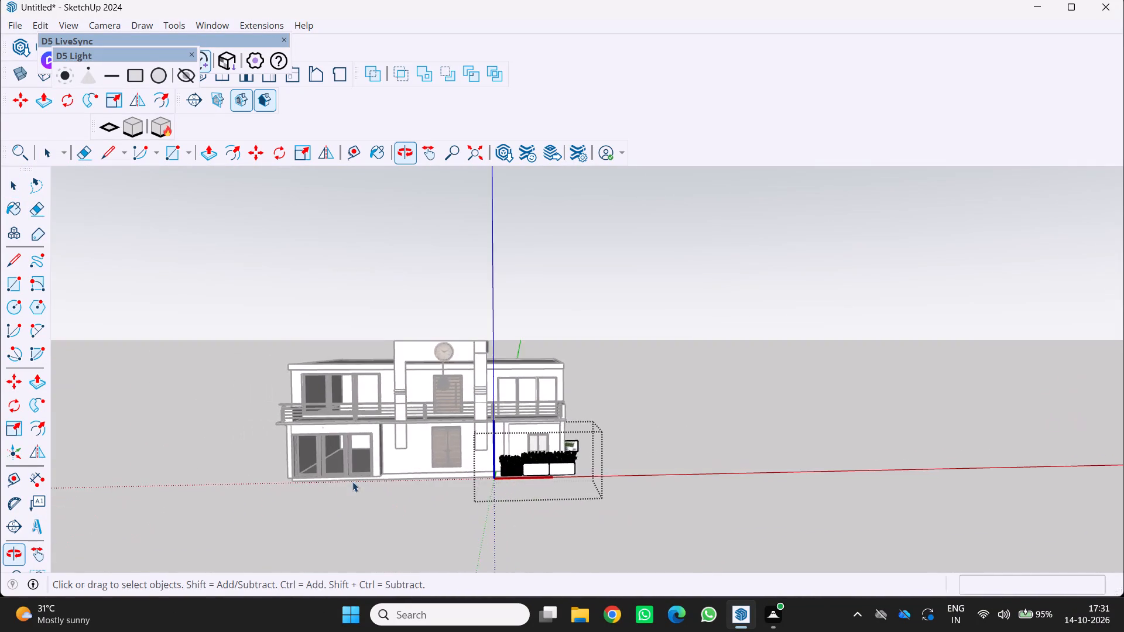
{"action": "scroll", "coordinate": [345, 493], "scroll_direction": "up", "scroll_amount": 4}
{"action": "scroll", "coordinate": [717, 496], "scroll_direction": "up", "scroll_amount": 11}
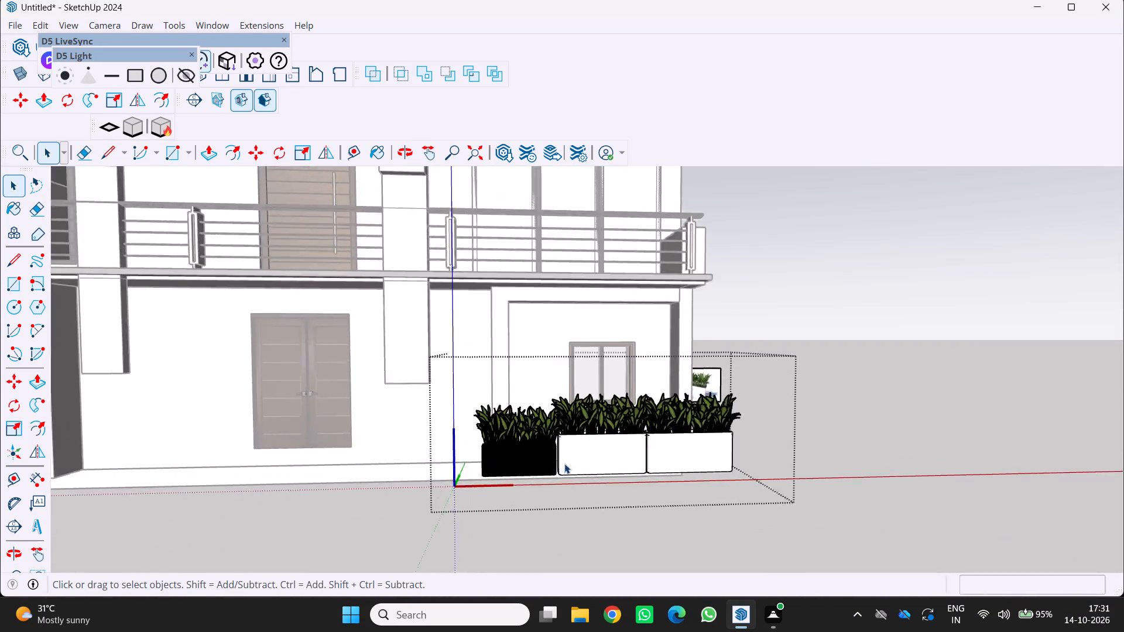
{"action": "scroll", "coordinate": [564, 463], "scroll_direction": "up", "scroll_amount": 4}
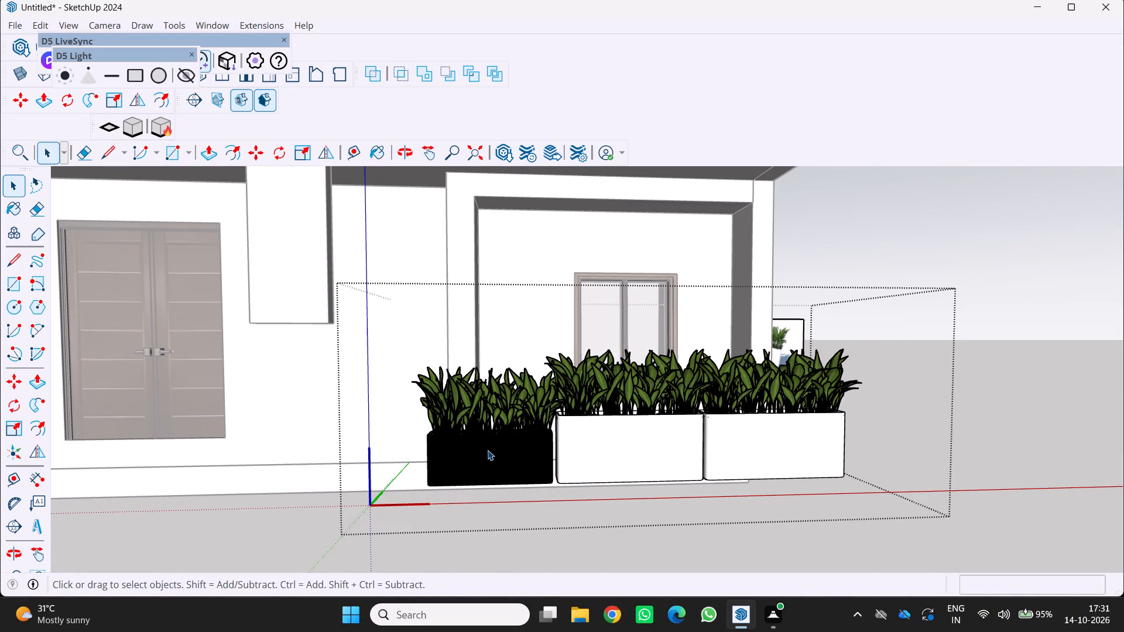
{"action": "left_click", "coordinate": [488, 450]}
{"action": "key", "text": "Delete"}
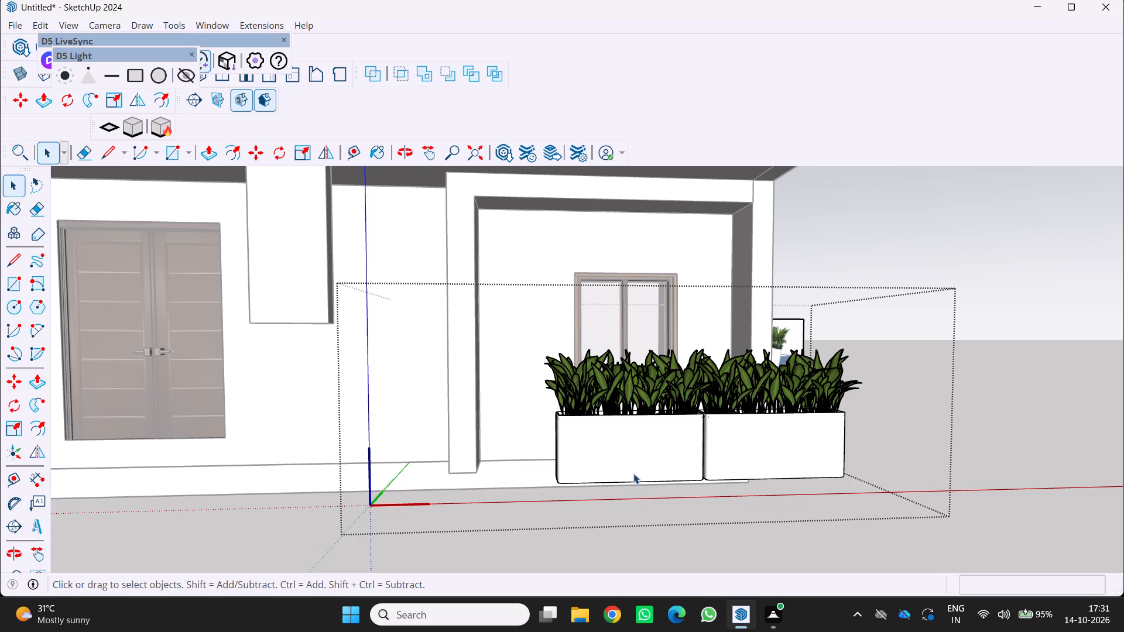
Copy the adjoining white planter about 3' 11 3/8" along the facade into the deleted black planter's place.
{"action": "left_click", "coordinate": [633, 473]}
{"action": "key", "text": "m"}
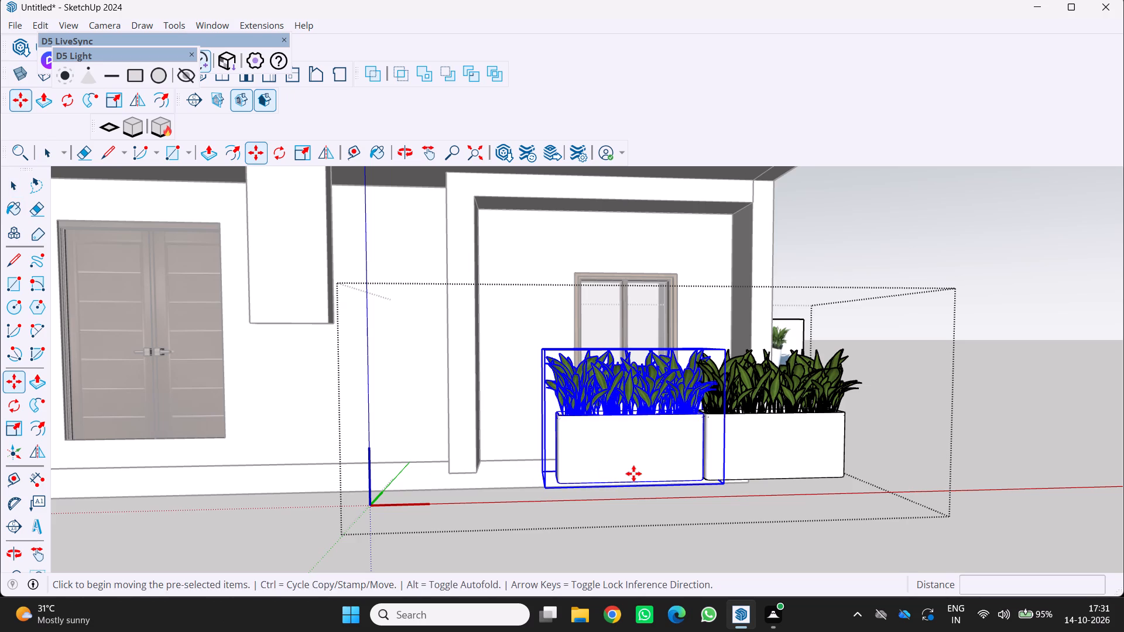
{"action": "left_click", "coordinate": [545, 490]}
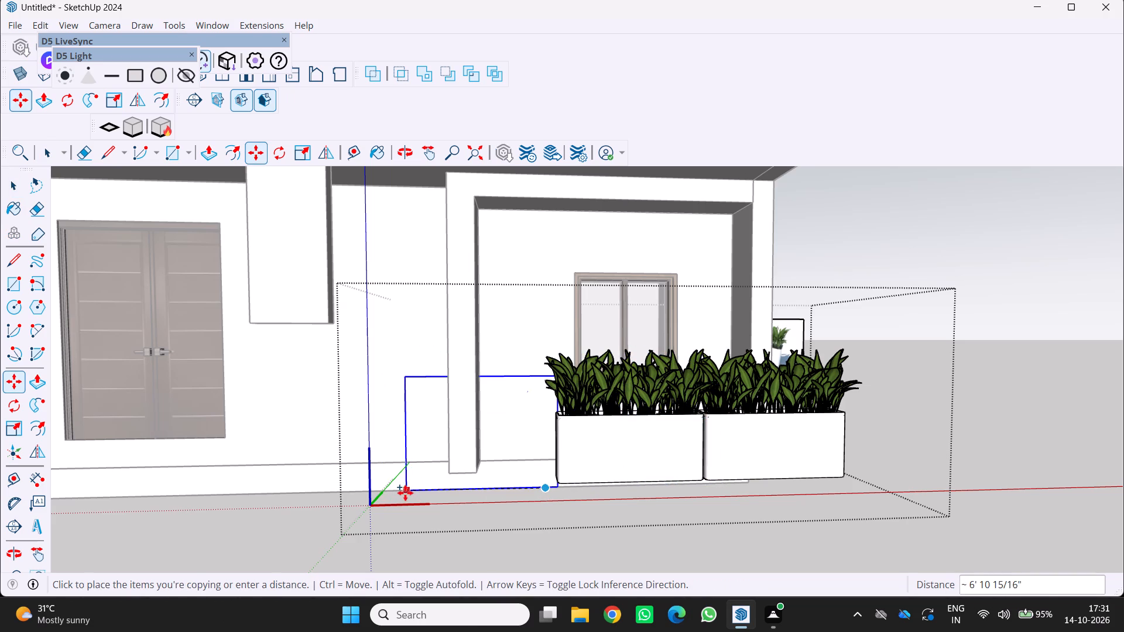
{"action": "left_click_drag", "start_coordinate": [413, 496], "coordinate": [398, 507]}
{"action": "key", "text": "space"}
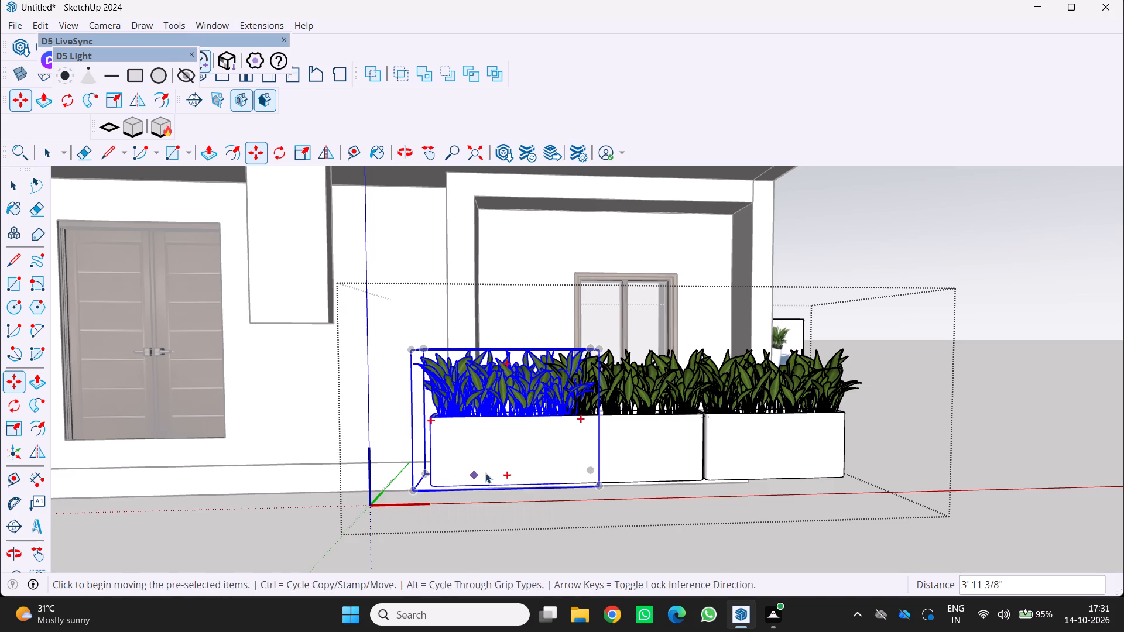
{"action": "left_click_drag", "start_coordinate": [463, 500], "coordinate": [440, 517]}
{"action": "middle_click_drag", "start_coordinate": [360, 544], "coordinate": [334, 631]}
{"action": "scroll", "coordinate": [348, 611], "scroll_direction": "down", "scroll_amount": 2}
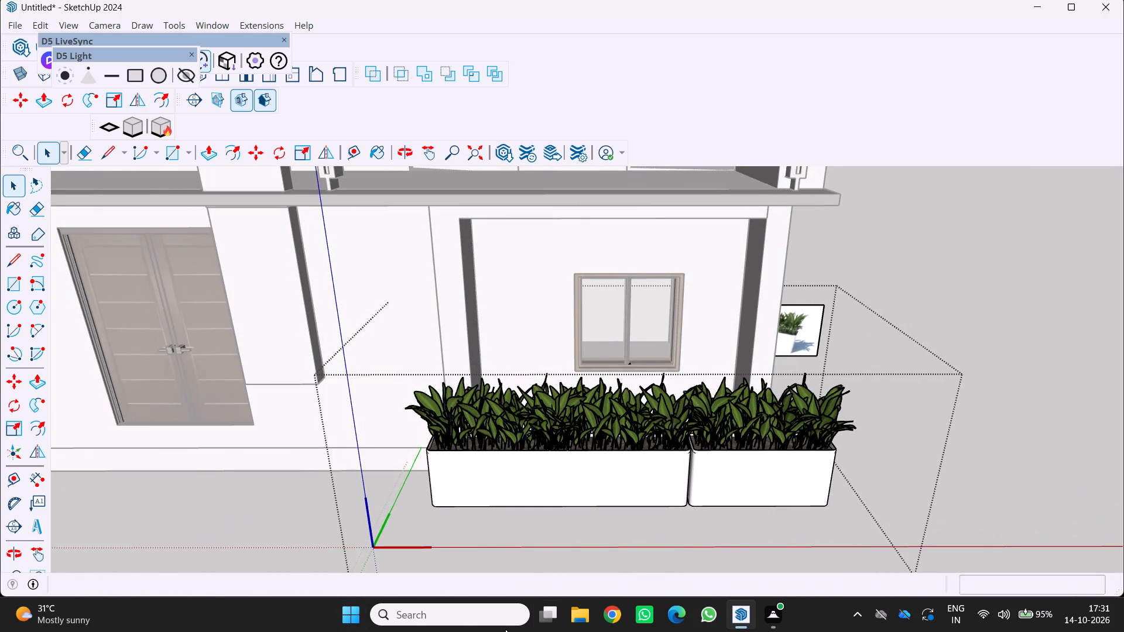
{"action": "scroll", "coordinate": [561, 582], "scroll_direction": "up", "scroll_amount": 3}
{"action": "scroll", "coordinate": [669, 497], "scroll_direction": "up", "scroll_amount": 2}
{"action": "scroll", "coordinate": [673, 499], "scroll_direction": "down", "scroll_amount": 5}
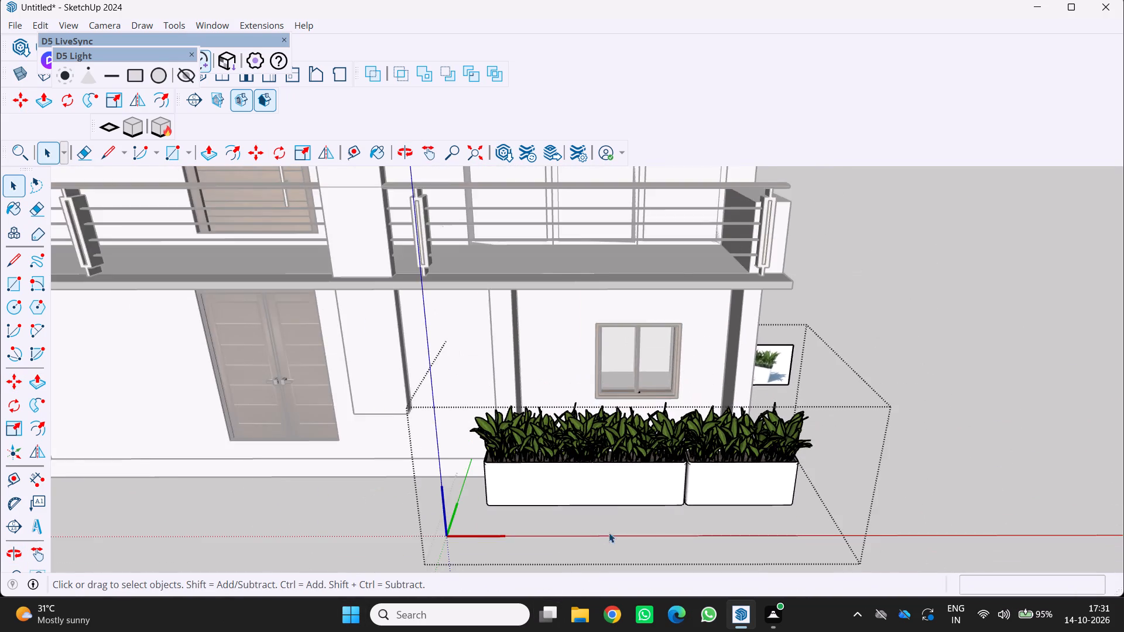
{"action": "scroll", "coordinate": [609, 533], "scroll_direction": "down", "scroll_amount": 4}
Copy the end white planter about 37' 11 3/8" along the facade to the outer end of the large ground-floor glazing.
{"action": "left_click", "coordinate": [560, 503]}
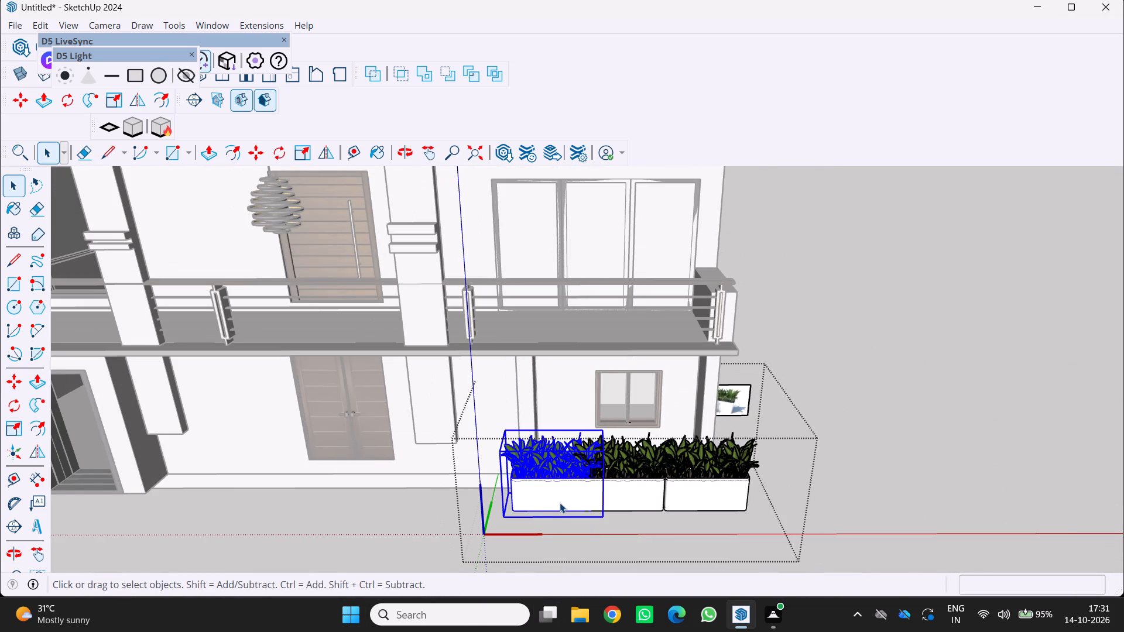
{"action": "key", "text": "m"}
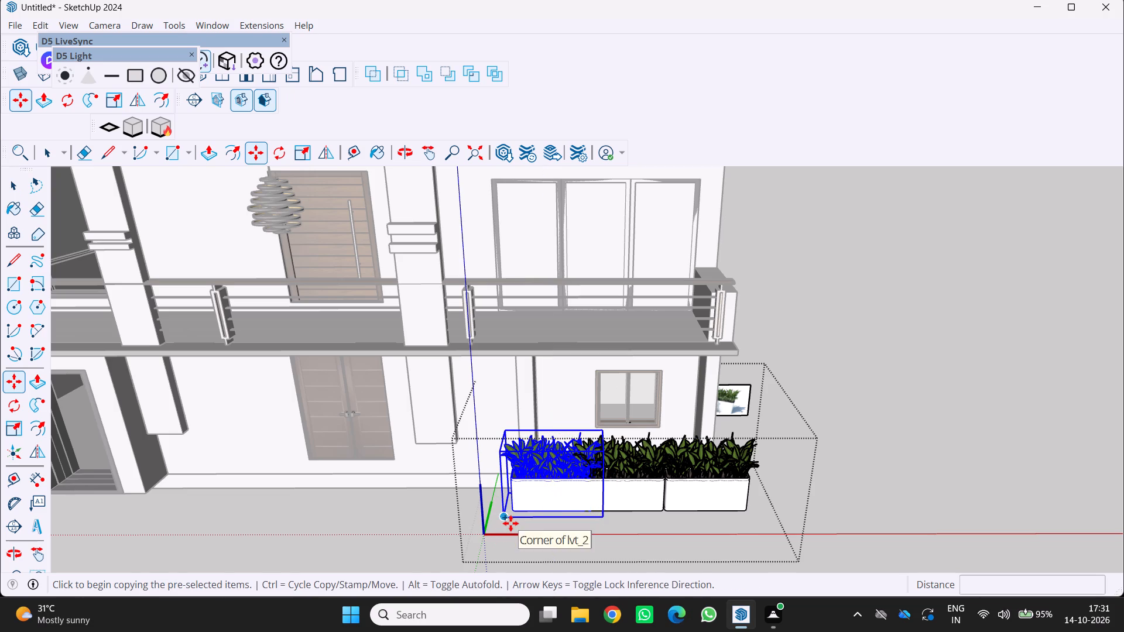
{"action": "left_click", "coordinate": [507, 520]}
{"action": "scroll", "coordinate": [507, 520], "scroll_direction": "down", "scroll_amount": 11}
{"action": "middle_click_drag", "start_coordinate": [520, 499], "coordinate": [594, 469]}
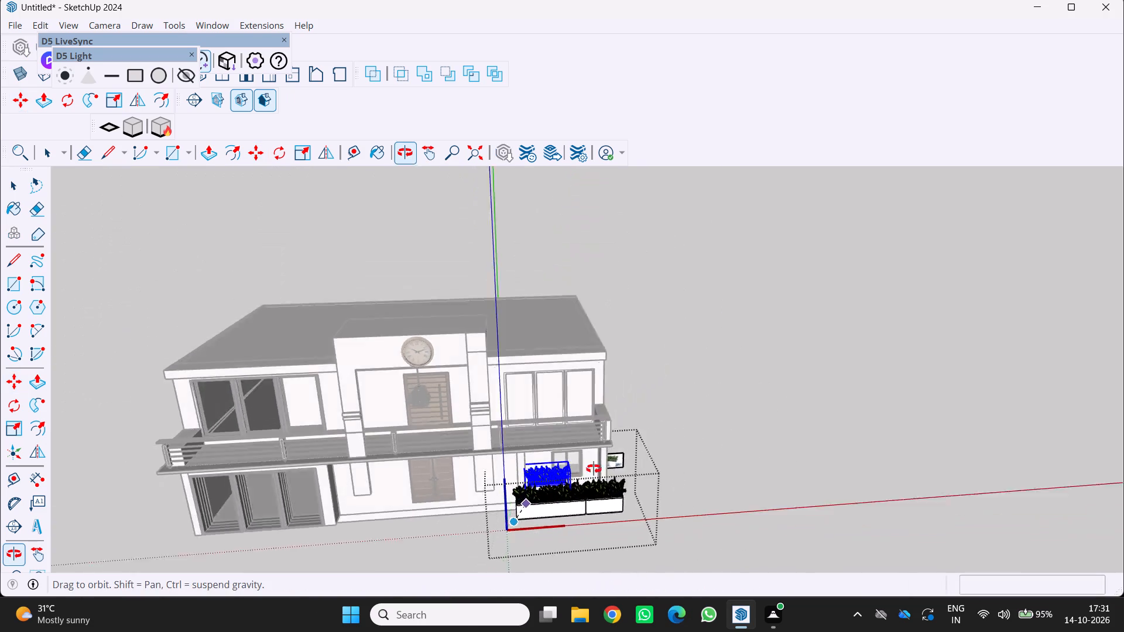
{"action": "middle_click_drag", "start_coordinate": [594, 469], "coordinate": [694, 419]}
{"action": "scroll", "coordinate": [268, 558], "scroll_direction": "down", "scroll_amount": 12}
{"action": "middle_click_drag", "start_coordinate": [297, 505], "coordinate": [292, 524]}
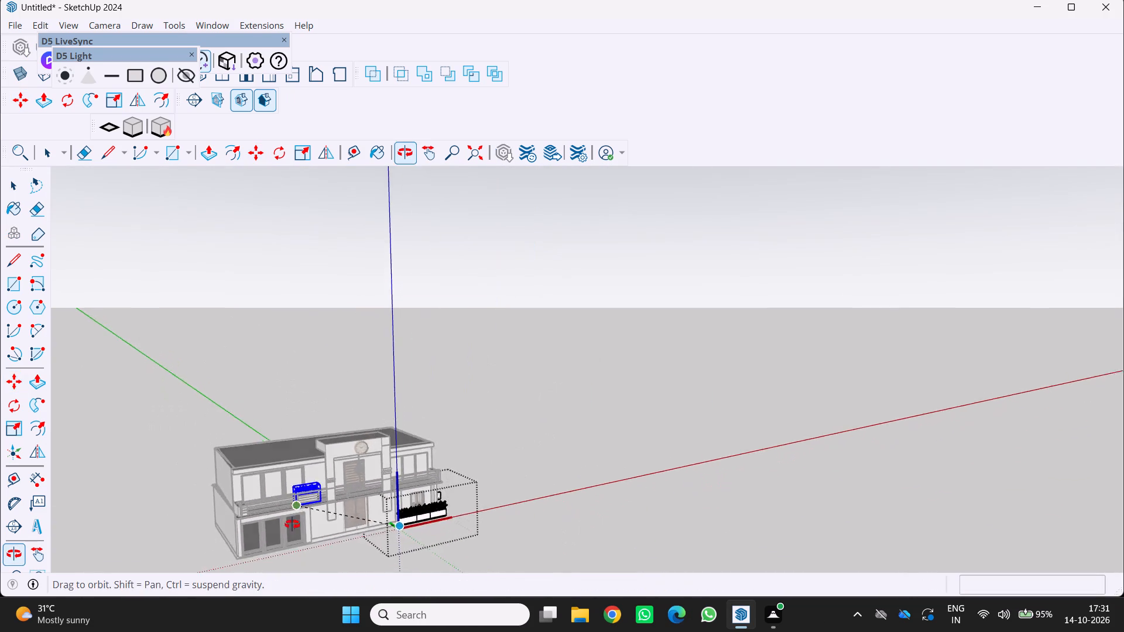
{"action": "middle_click_drag", "start_coordinate": [292, 524], "coordinate": [204, 571]}
{"action": "scroll", "coordinate": [283, 516], "scroll_direction": "up", "scroll_amount": 13}
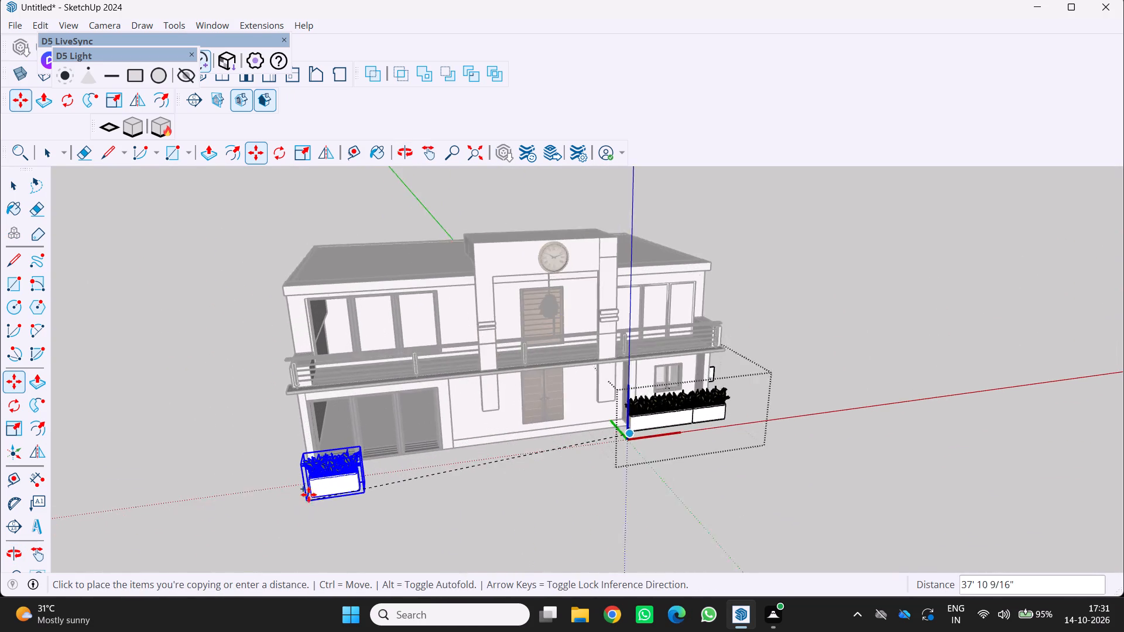
{"action": "scroll", "coordinate": [313, 488], "scroll_direction": "up", "scroll_amount": 3}
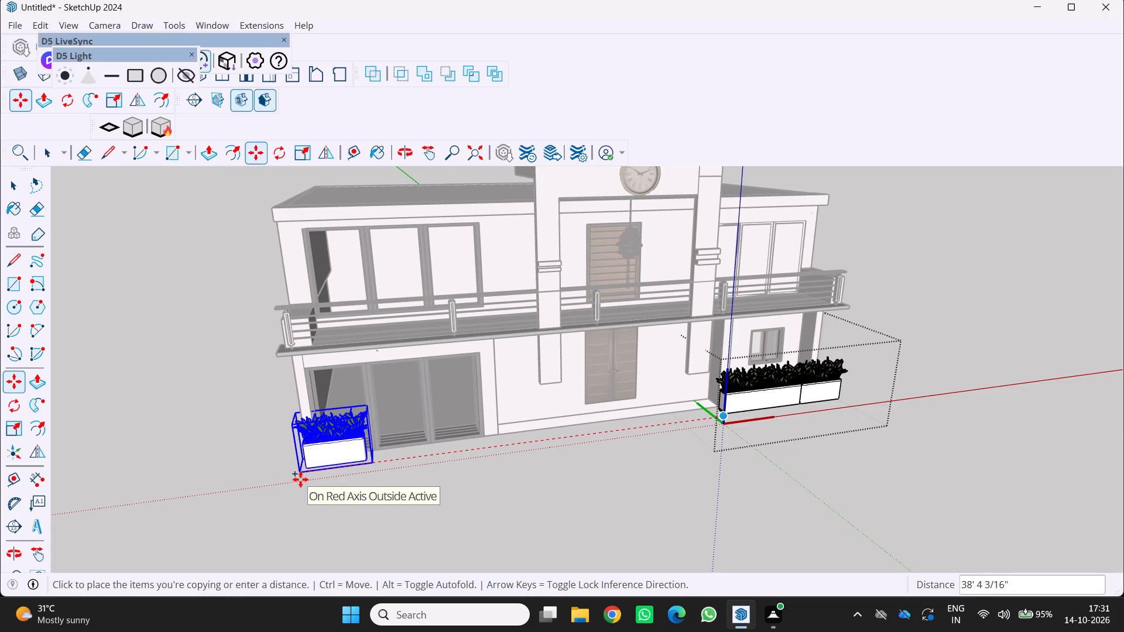
{"action": "left_click", "coordinate": [303, 485]}
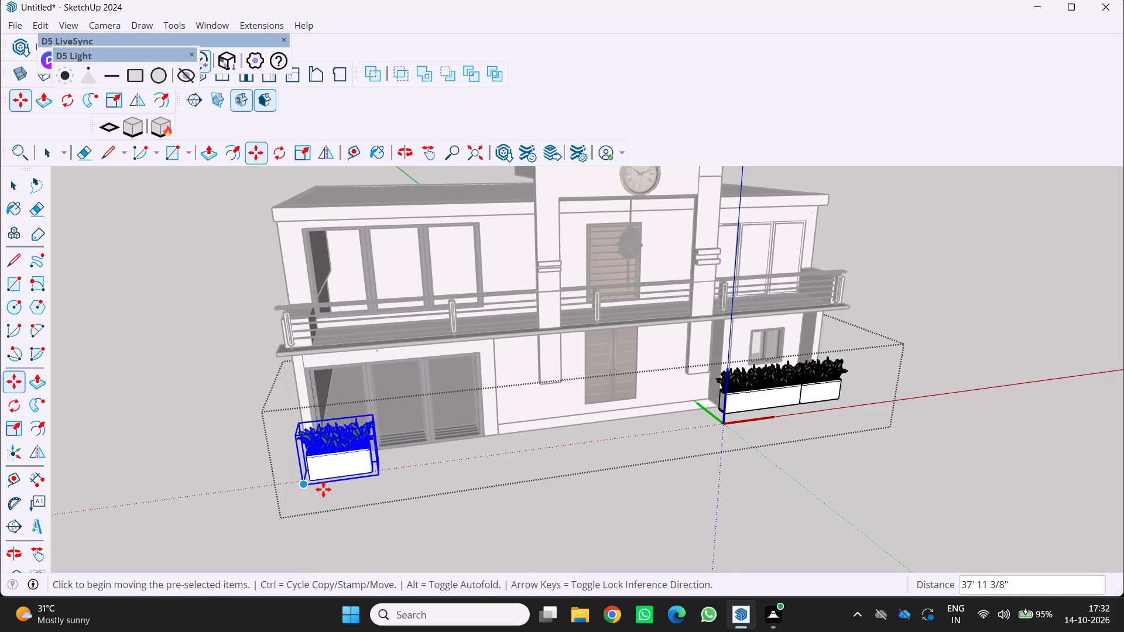
Make two more planter copies in front of the large glazing, offset about 4' 9" and 4' 5", to form a row of three.
{"action": "left_click", "coordinate": [379, 472]}
{"action": "left_click", "coordinate": [438, 459]}
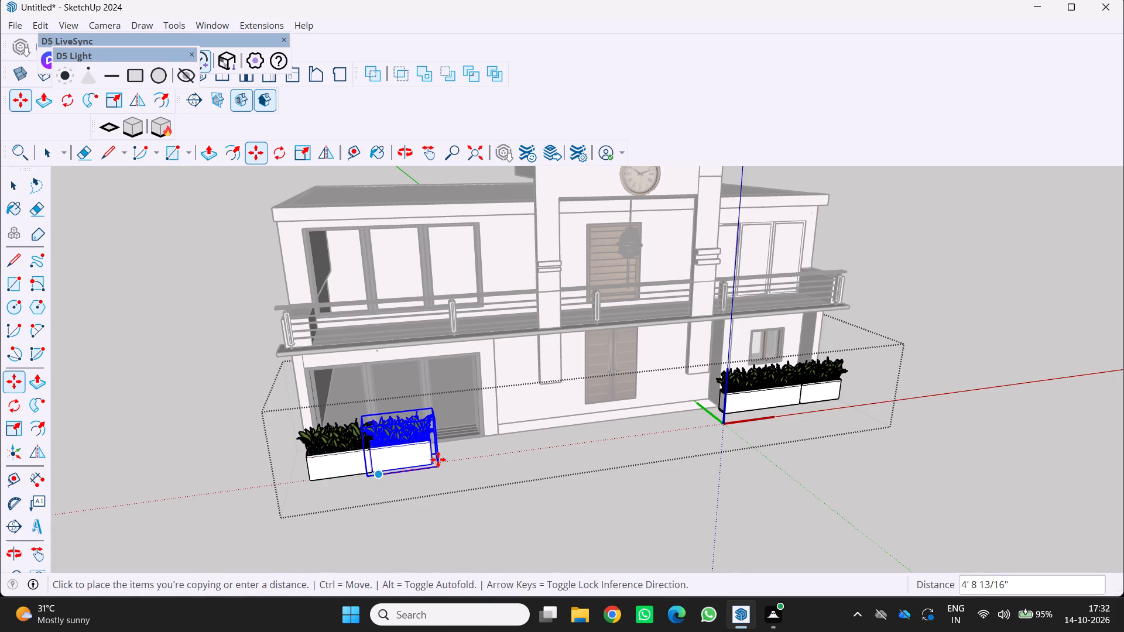
{"action": "left_click", "coordinate": [438, 459]}
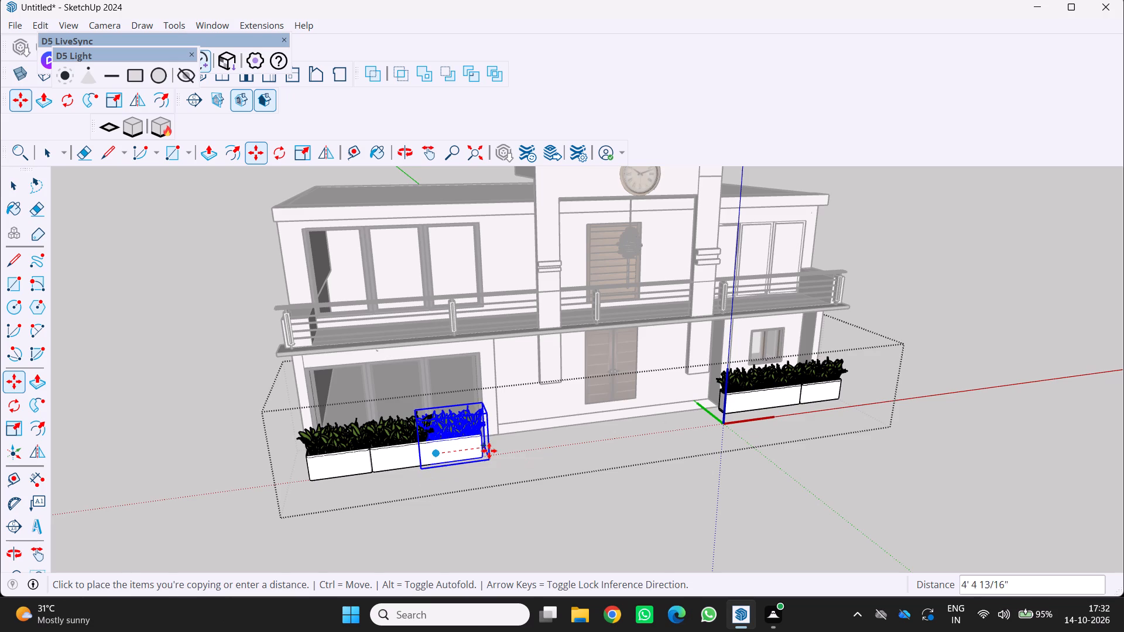
{"action": "left_click", "coordinate": [489, 451]}
{"action": "key", "text": "space"}
{"action": "key", "text": "space"}
{"action": "left_click_drag", "start_coordinate": [502, 509], "coordinate": [482, 516]}
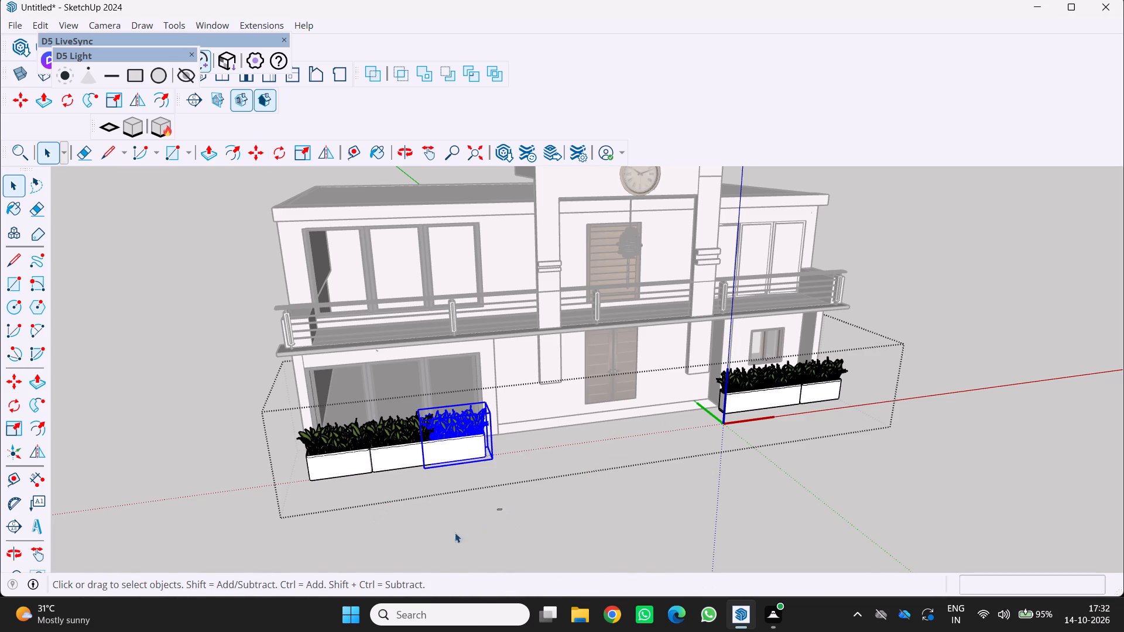
Close the planter component and examine the whole front facade with both planter rows.
{"action": "scroll", "coordinate": [444, 525], "scroll_direction": "down", "scroll_amount": 4}
{"action": "middle_click_drag", "start_coordinate": [431, 518], "coordinate": [376, 469]}
{"action": "middle_click", "coordinate": [376, 466]}
{"action": "scroll", "coordinate": [379, 449], "scroll_direction": "down", "scroll_amount": 5}
{"action": "middle_click_drag", "start_coordinate": [390, 453], "coordinate": [395, 456]}
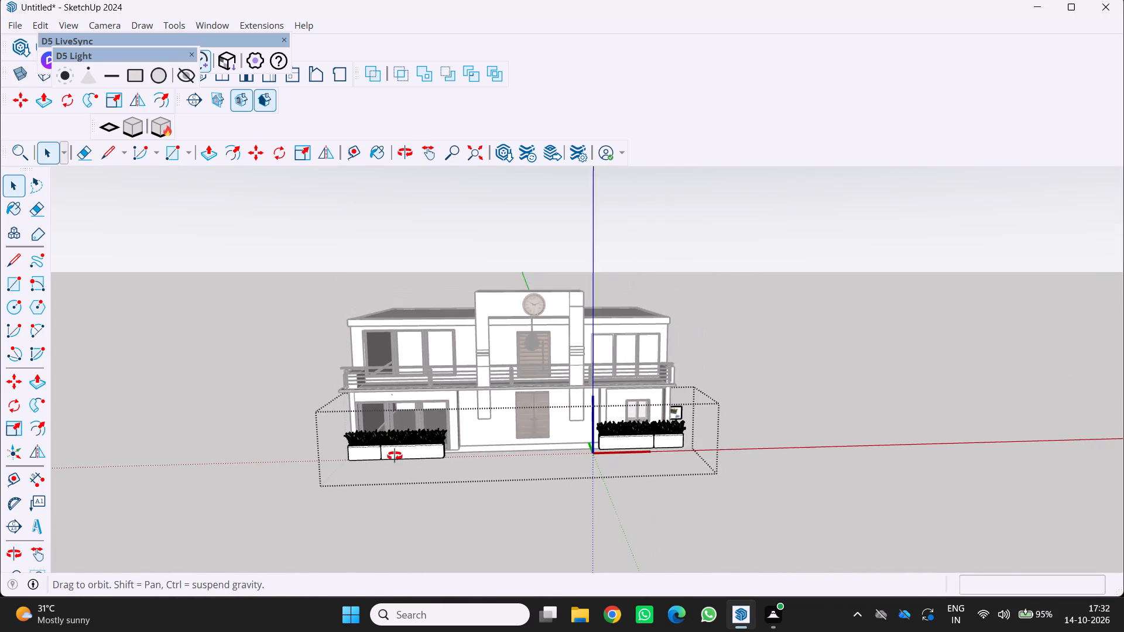
{"action": "middle_click_drag", "start_coordinate": [395, 456], "coordinate": [420, 490]}
{"action": "key", "text": "space"}
{"action": "left_click_drag", "start_coordinate": [627, 516], "coordinate": [585, 518]}
{"action": "left_click", "coordinate": [491, 521]}
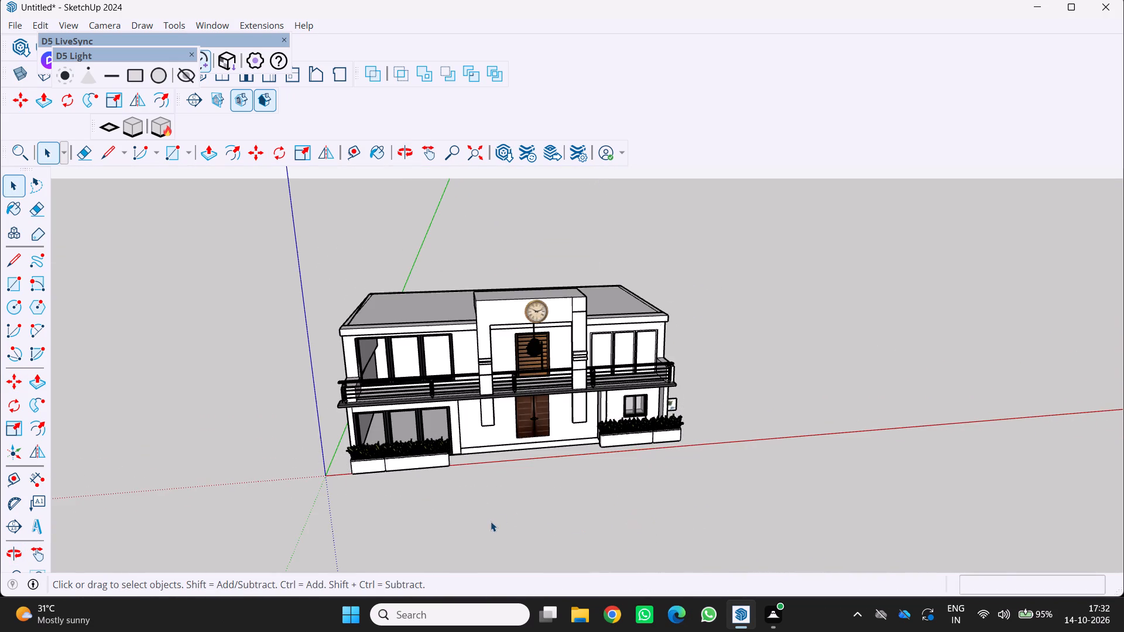
{"action": "middle_click_drag", "start_coordinate": [485, 500], "coordinate": [454, 422]}
{"action": "scroll", "coordinate": [455, 422], "scroll_direction": "down", "scroll_amount": 1}
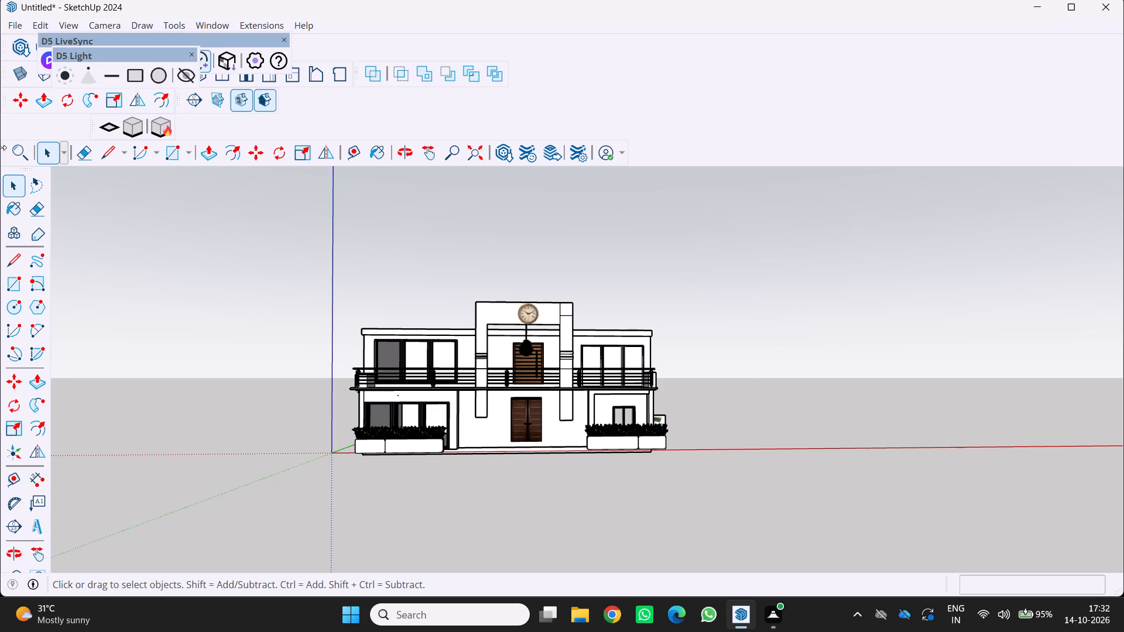
Examine the whole house from the front and from a raised viewpoint showing the roof and both planter rows.
{"action": "scroll", "coordinate": [373, 337], "scroll_direction": "down", "scroll_amount": 1}
{"action": "middle_click_drag", "start_coordinate": [379, 339], "coordinate": [416, 437]}
{"action": "scroll", "coordinate": [410, 424], "scroll_direction": "down", "scroll_amount": 3}
{"action": "middle_click_drag", "start_coordinate": [411, 423], "coordinate": [441, 493]}
{"action": "scroll", "coordinate": [420, 486], "scroll_direction": "down", "scroll_amount": 5}
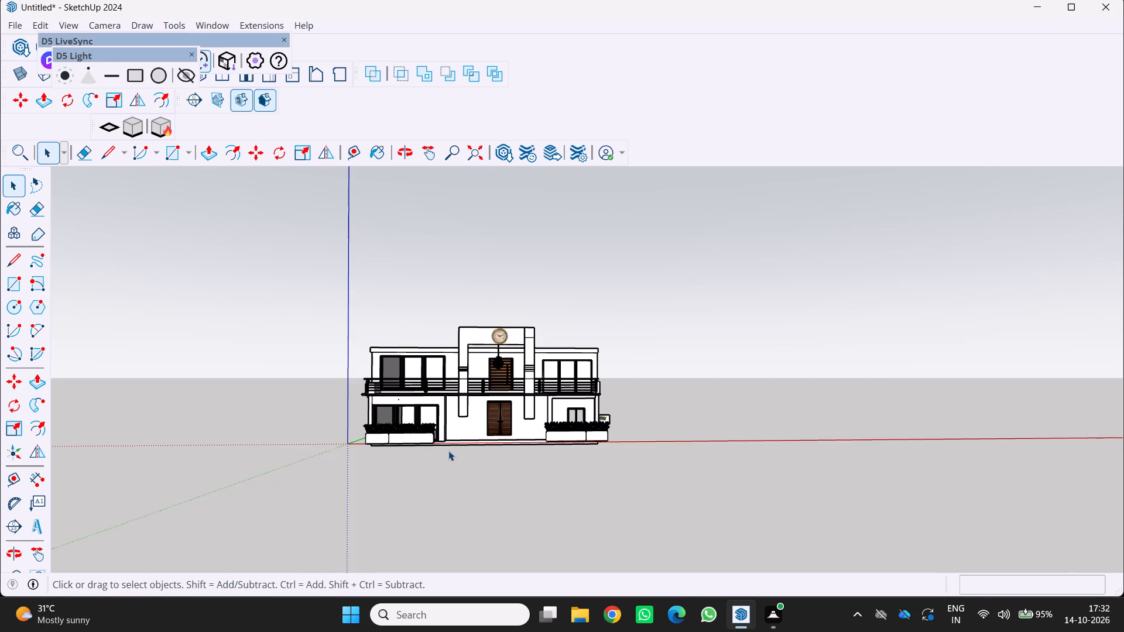
{"action": "middle_click_drag", "start_coordinate": [448, 451], "coordinate": [465, 521]}
{"action": "middle_click", "coordinate": [465, 525]}
{"action": "middle_click", "coordinate": [467, 530]}
{"action": "scroll", "coordinate": [382, 430], "scroll_direction": "up", "scroll_amount": 5}
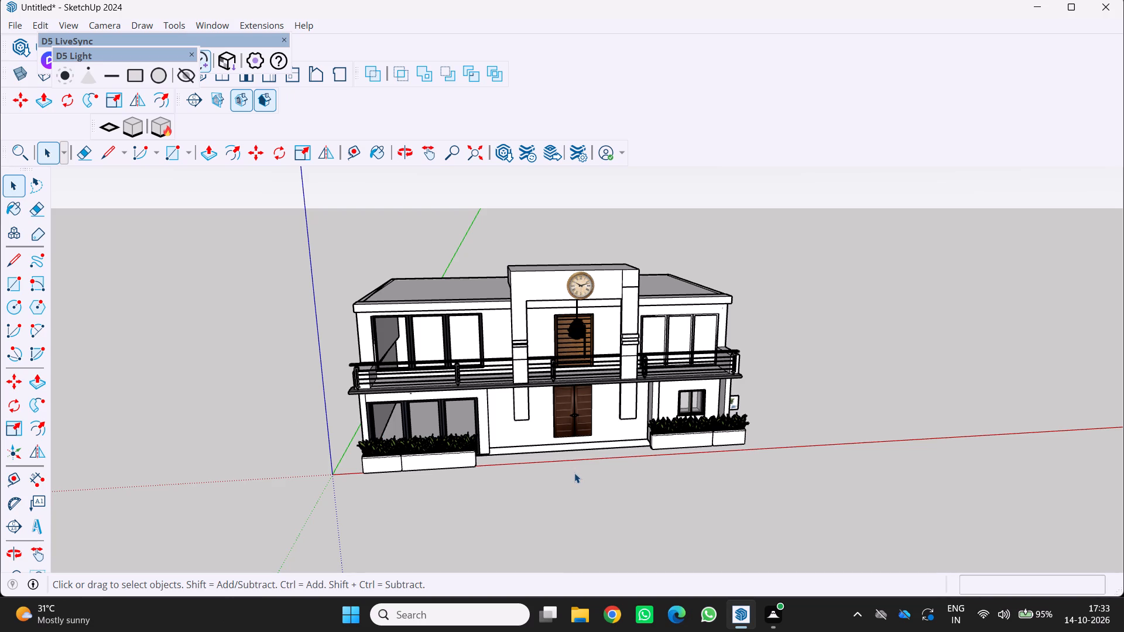
{"action": "scroll", "coordinate": [475, 436], "scroll_direction": "down", "scroll_amount": 1}
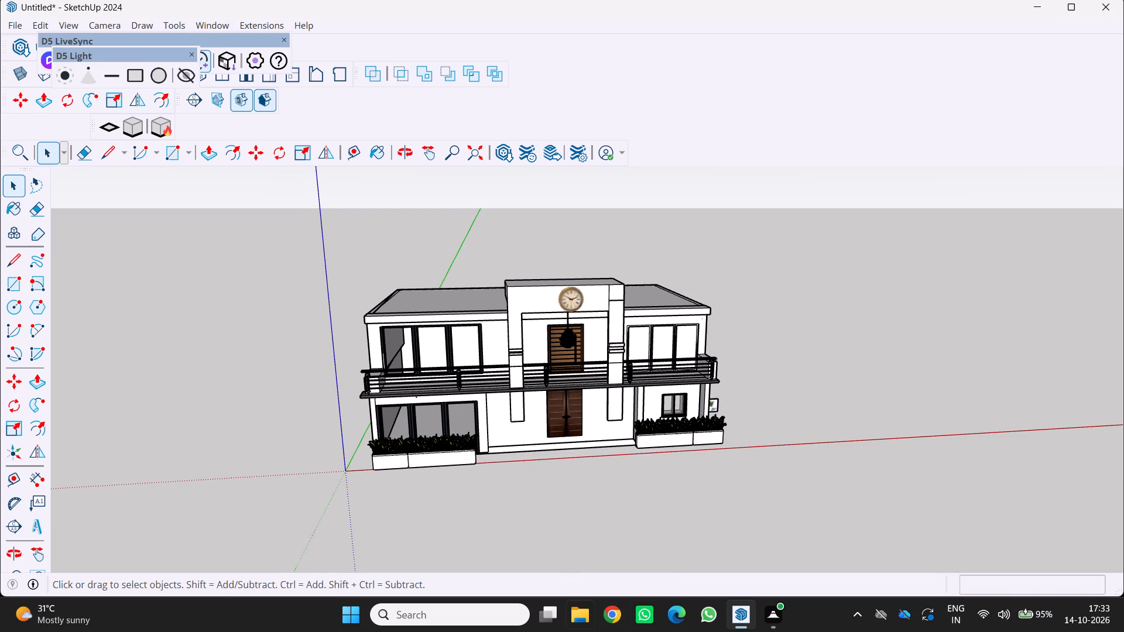
Open 3D Warehouse and browse the "plant" models for a potted plant suited to the entrance.
{"action": "left_click", "coordinate": [218, 23]}
{"action": "left_click", "coordinate": [247, 144]}
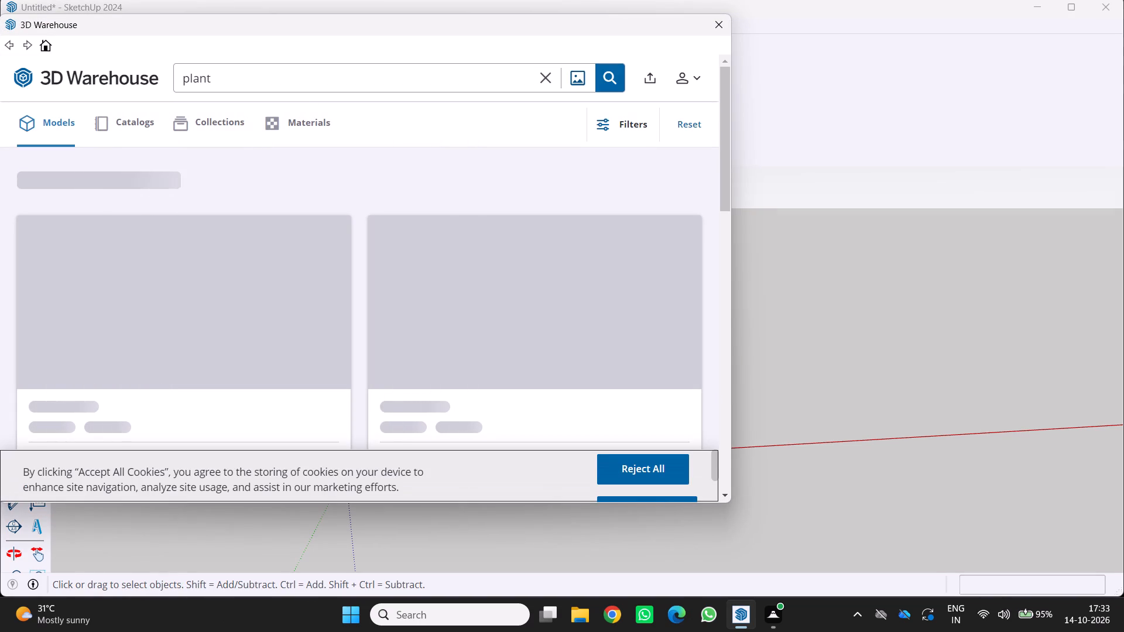
{"action": "left_click", "coordinate": [285, 69]}
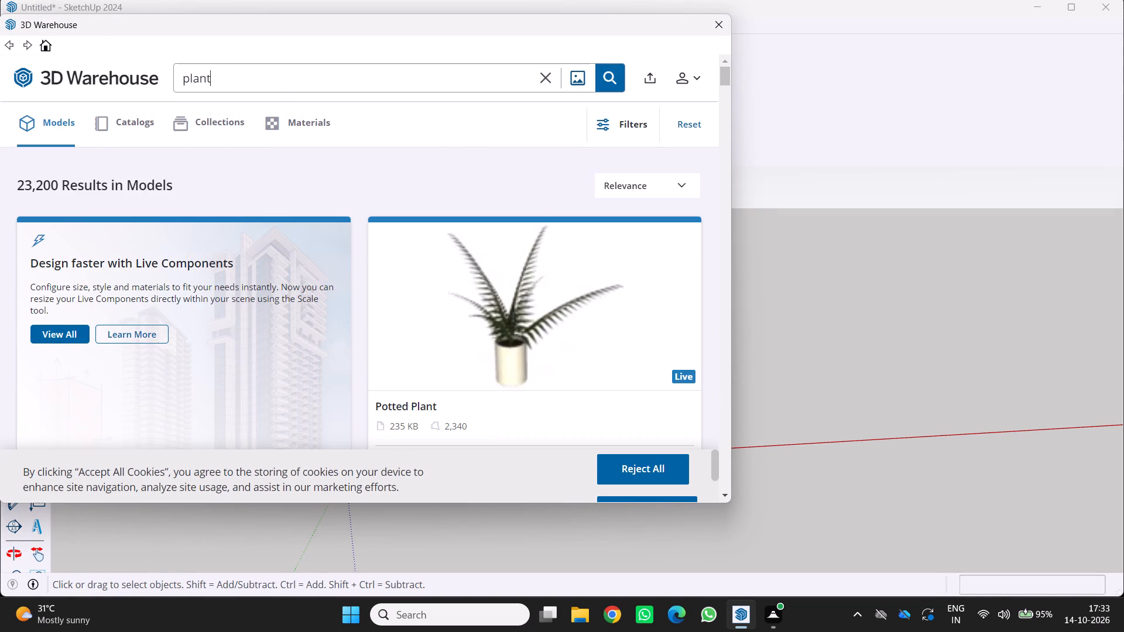
{"action": "scroll", "coordinate": [349, 283], "scroll_direction": "down", "scroll_amount": 8}
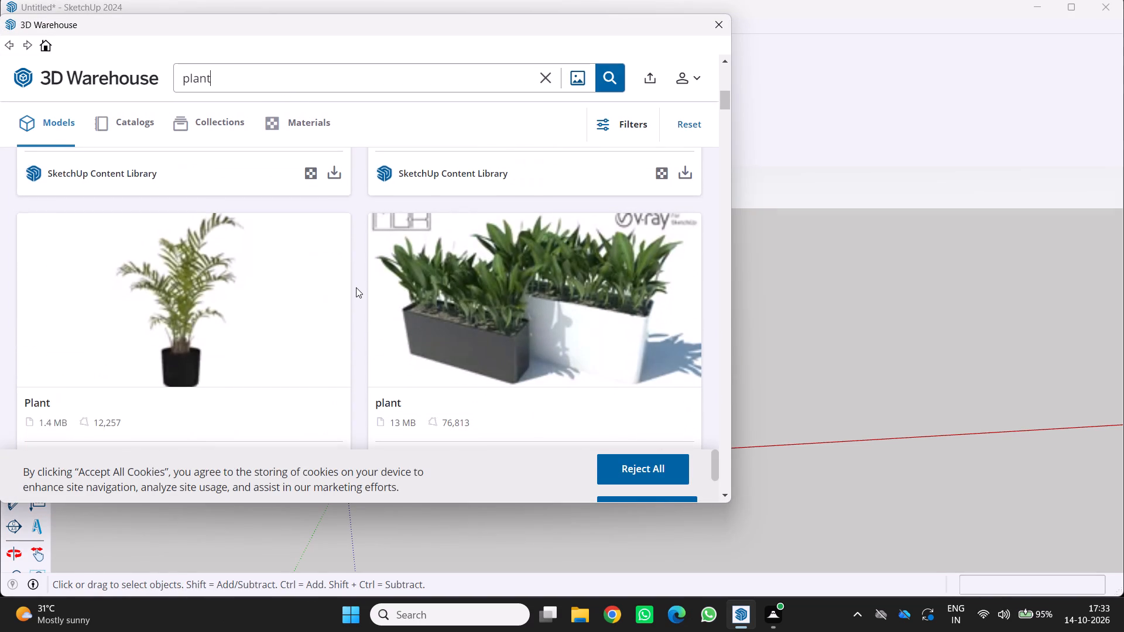
{"action": "scroll", "coordinate": [356, 287], "scroll_direction": "down", "scroll_amount": 5}
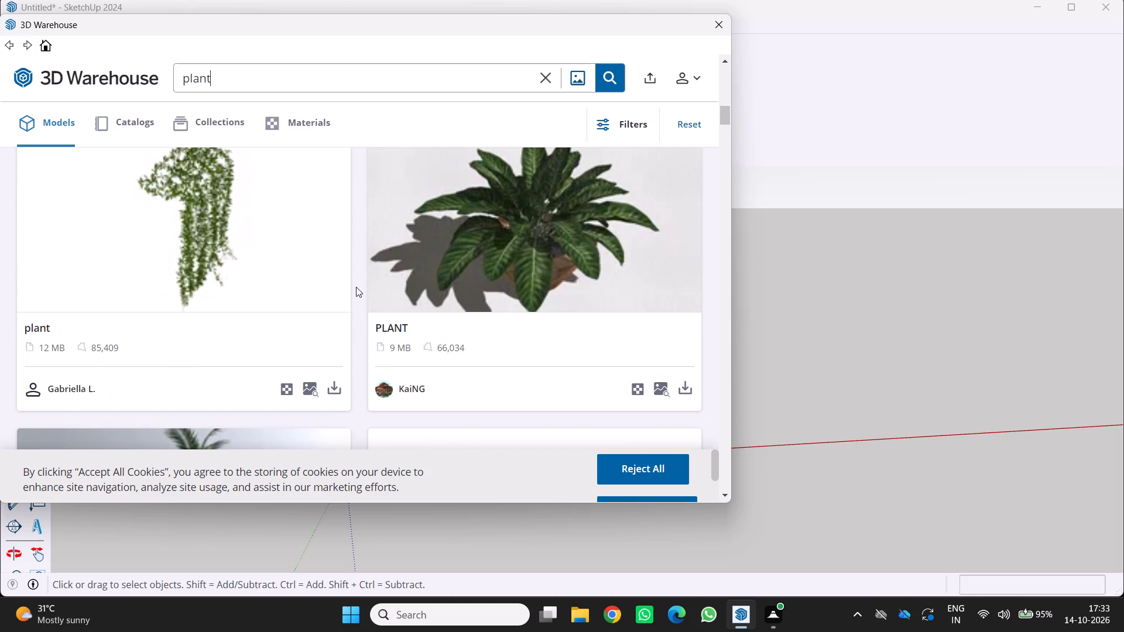
{"action": "scroll", "coordinate": [381, 284], "scroll_direction": "down", "scroll_amount": 7}
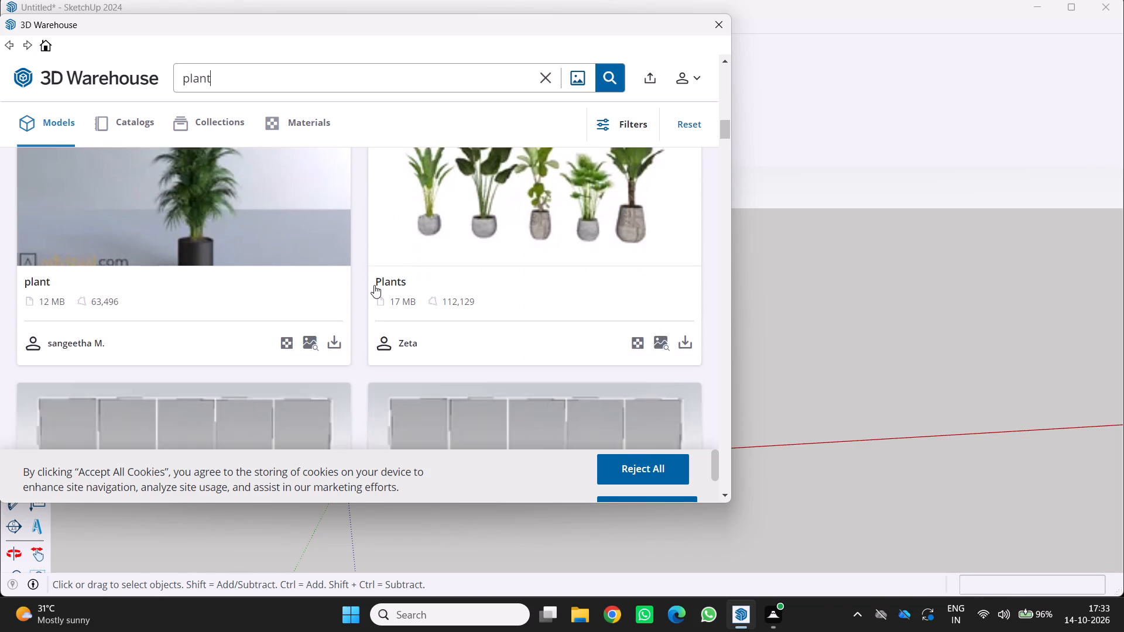
{"action": "scroll", "coordinate": [373, 285], "scroll_direction": "down", "scroll_amount": 7}
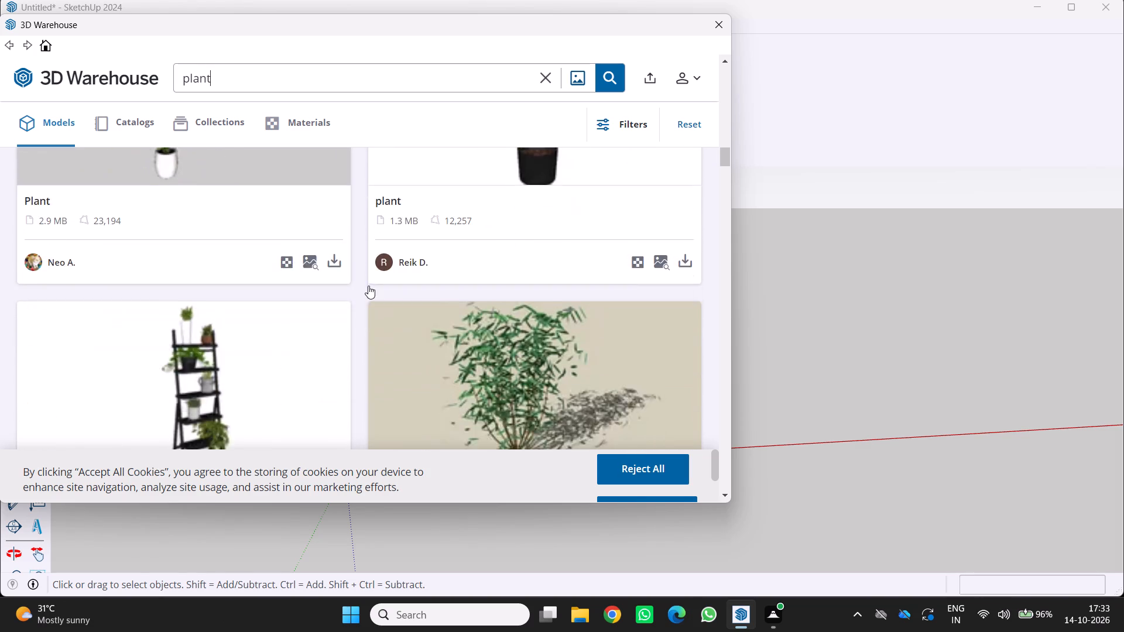
{"action": "scroll", "coordinate": [368, 286], "scroll_direction": "down", "scroll_amount": 7}
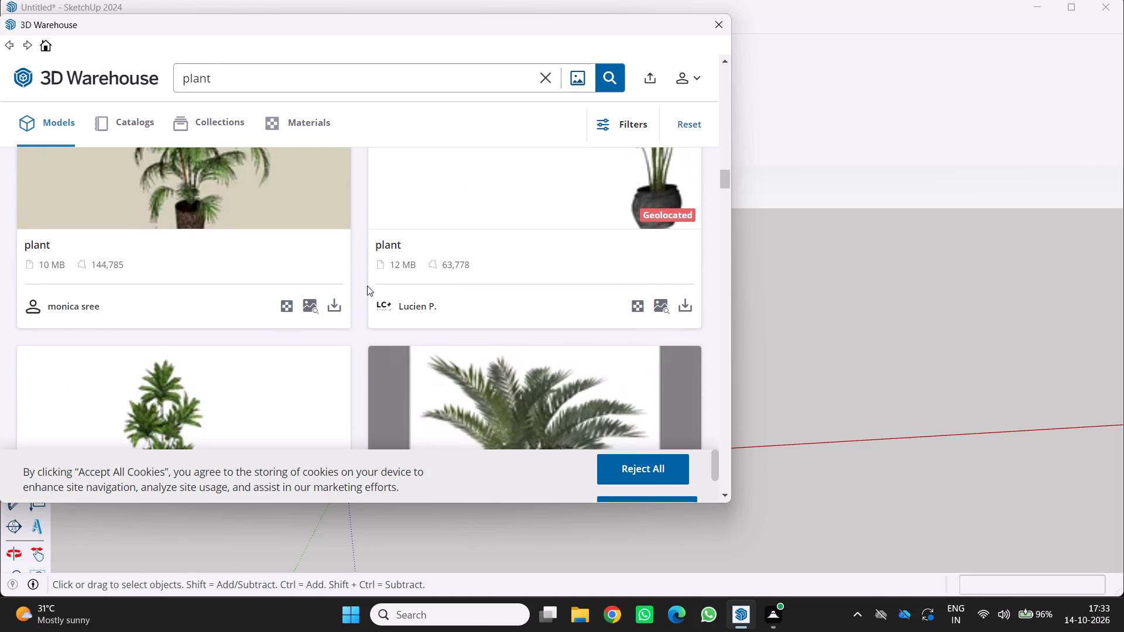
{"action": "scroll", "coordinate": [367, 286], "scroll_direction": "down", "scroll_amount": 11}
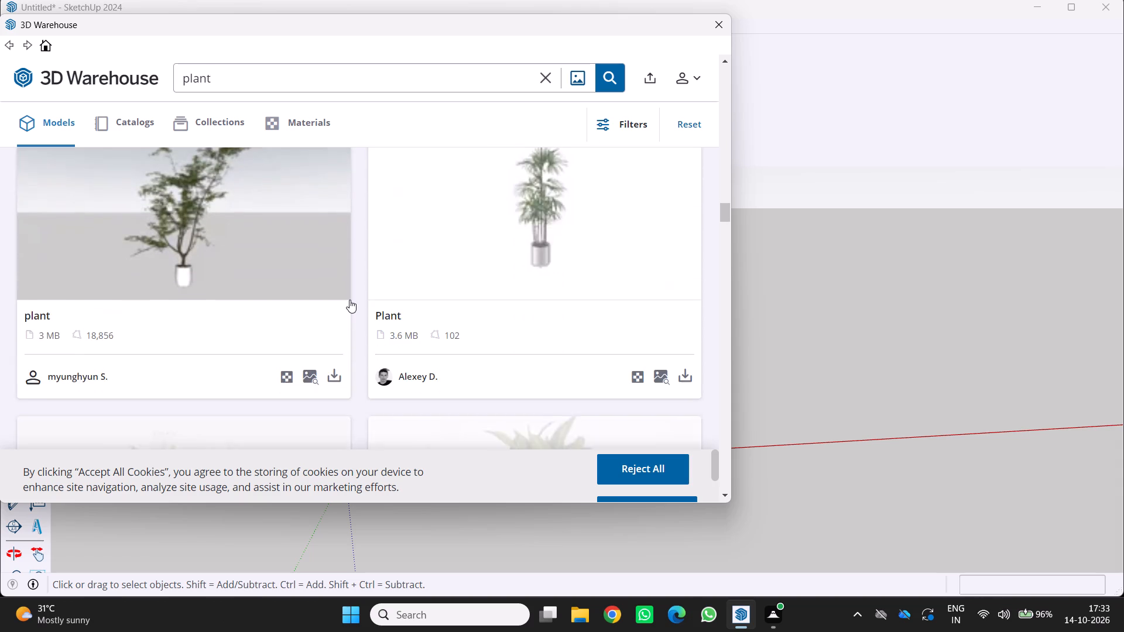
{"action": "scroll", "coordinate": [349, 300], "scroll_direction": "down", "scroll_amount": 5}
{"action": "scroll", "coordinate": [349, 300], "scroll_direction": "up", "scroll_amount": 1}
{"action": "scroll", "coordinate": [349, 300], "scroll_direction": "down", "scroll_amount": 5}
{"action": "scroll", "coordinate": [349, 300], "scroll_direction": "up", "scroll_amount": 1}
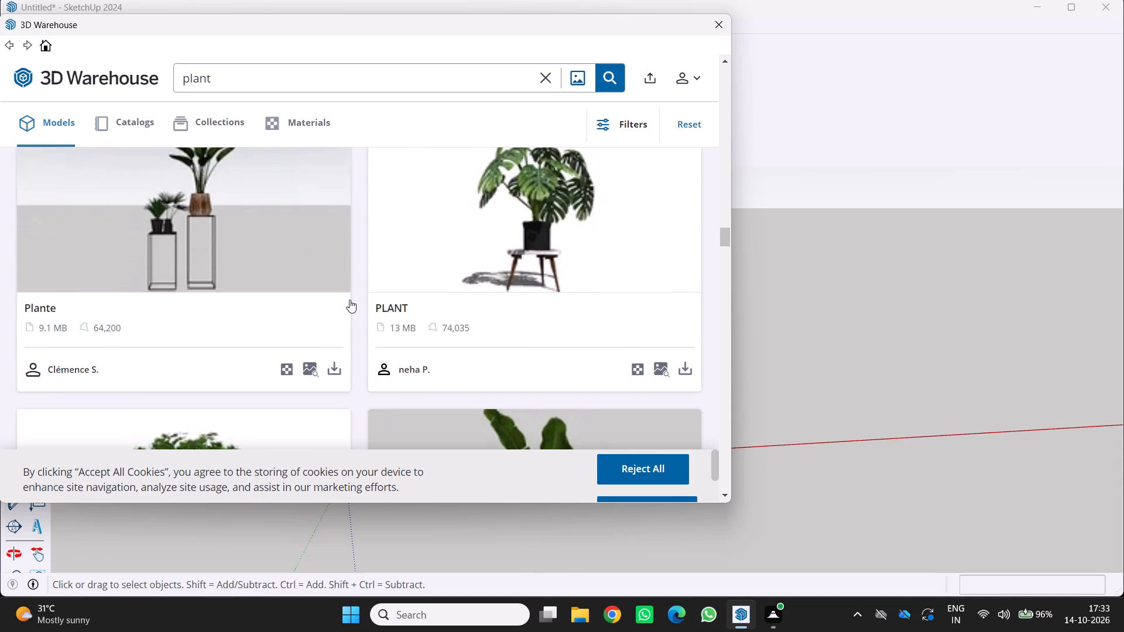
{"action": "scroll", "coordinate": [349, 300], "scroll_direction": "down", "scroll_amount": 9}
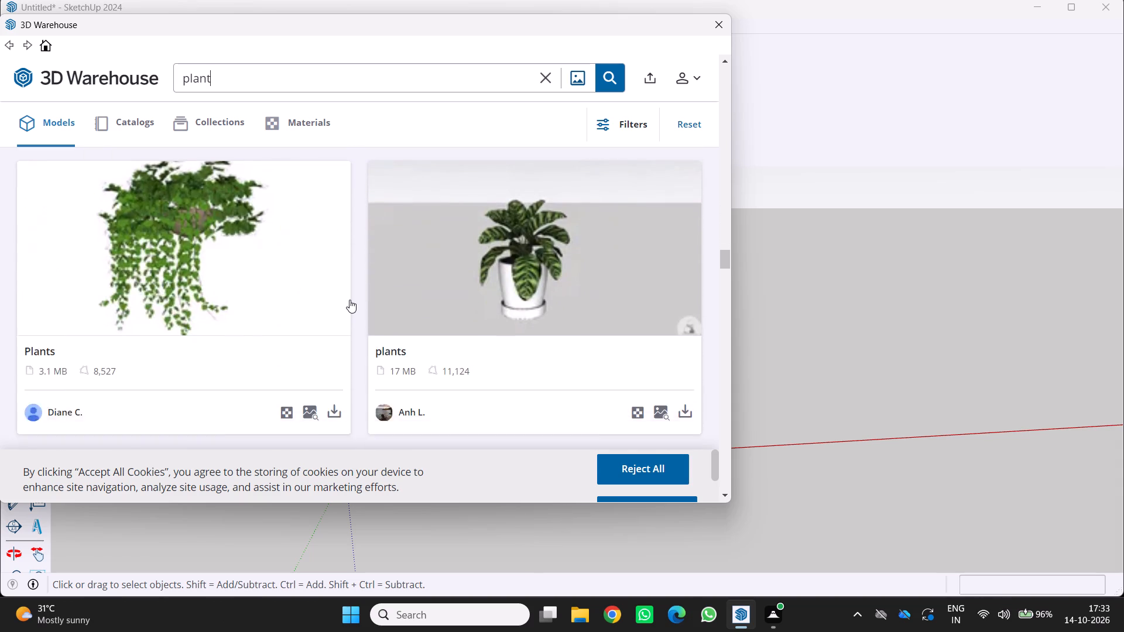
{"action": "scroll", "coordinate": [349, 300], "scroll_direction": "down", "scroll_amount": 3}
{"action": "scroll", "coordinate": [349, 300], "scroll_direction": "up", "scroll_amount": 3}
{"action": "scroll", "coordinate": [349, 300], "scroll_direction": "down", "scroll_amount": 3}
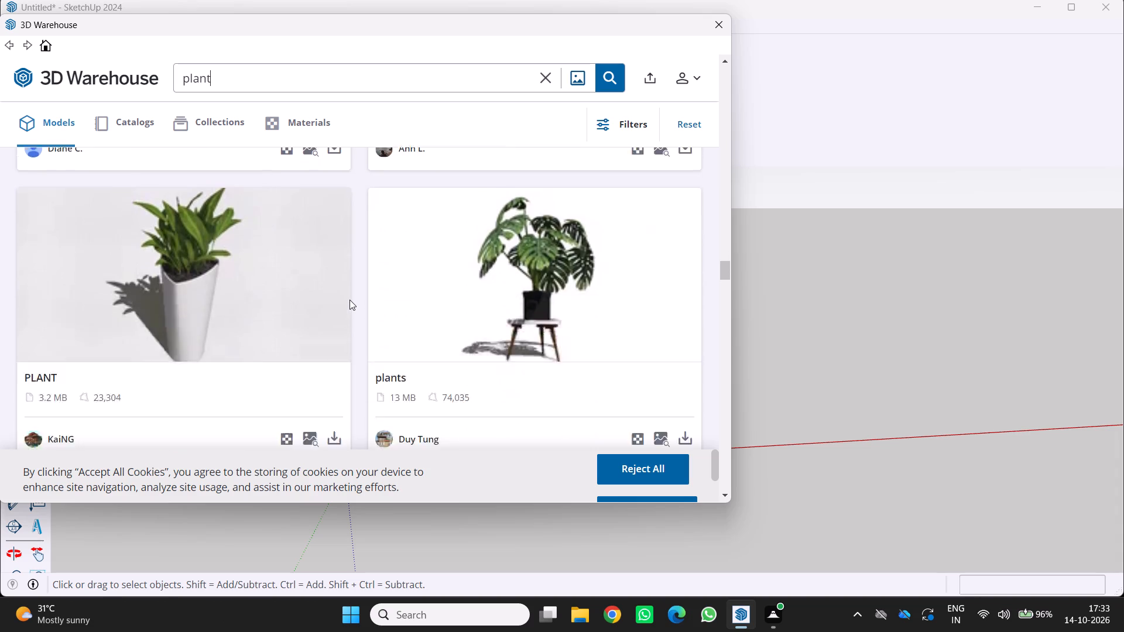
{"action": "scroll", "coordinate": [349, 300], "scroll_direction": "down", "scroll_amount": 12}
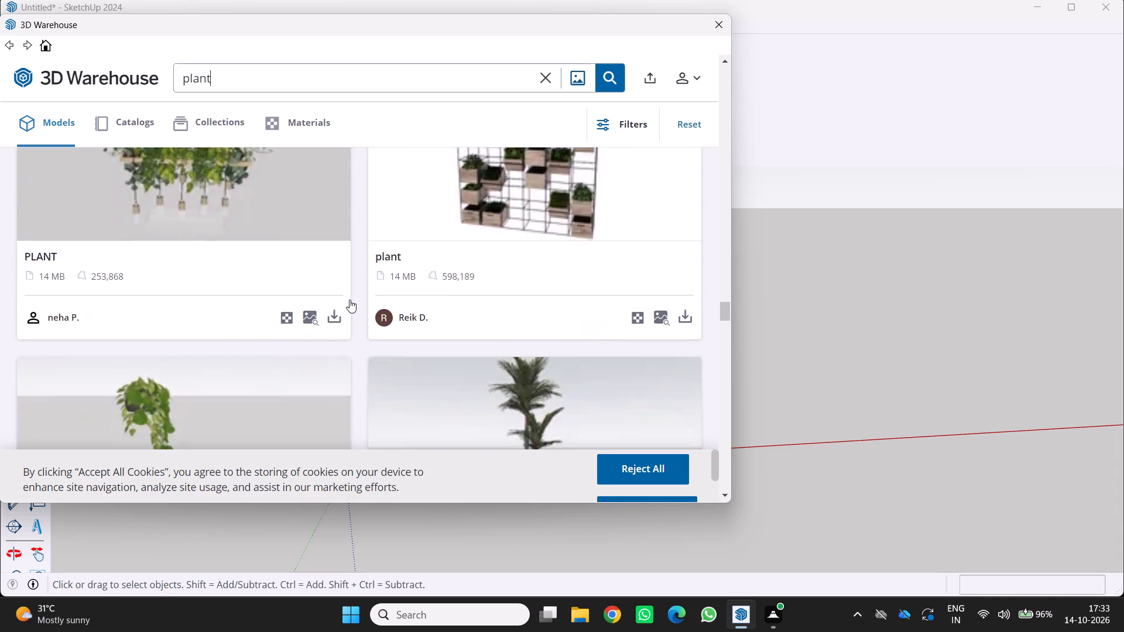
{"action": "scroll", "coordinate": [349, 300], "scroll_direction": "down", "scroll_amount": 15}
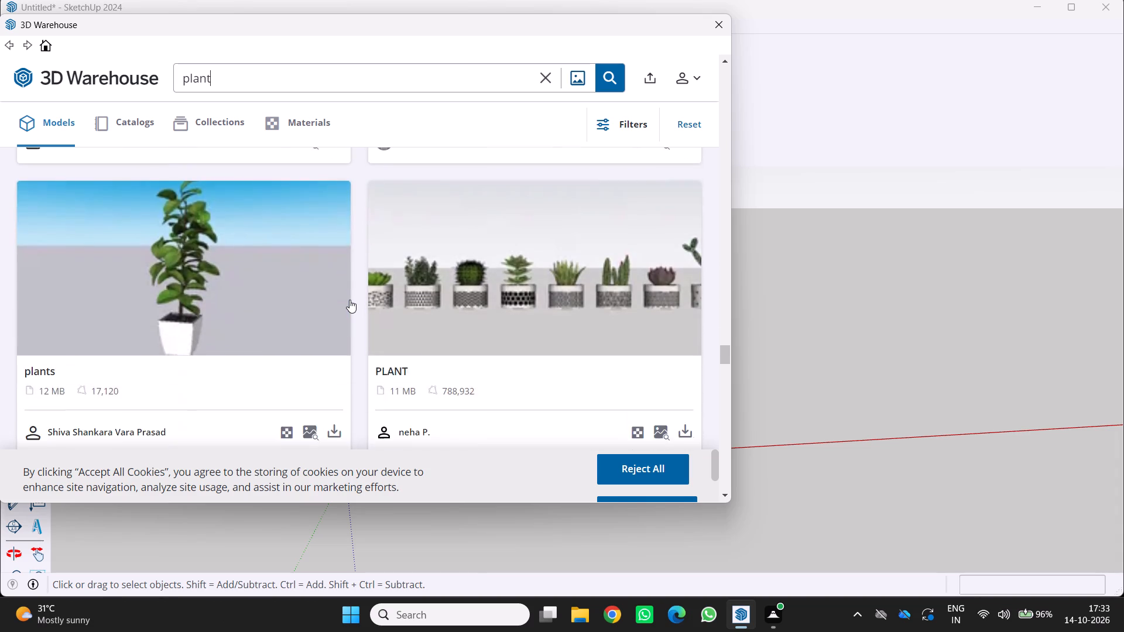
{"action": "scroll", "coordinate": [349, 300], "scroll_direction": "down", "scroll_amount": 12}
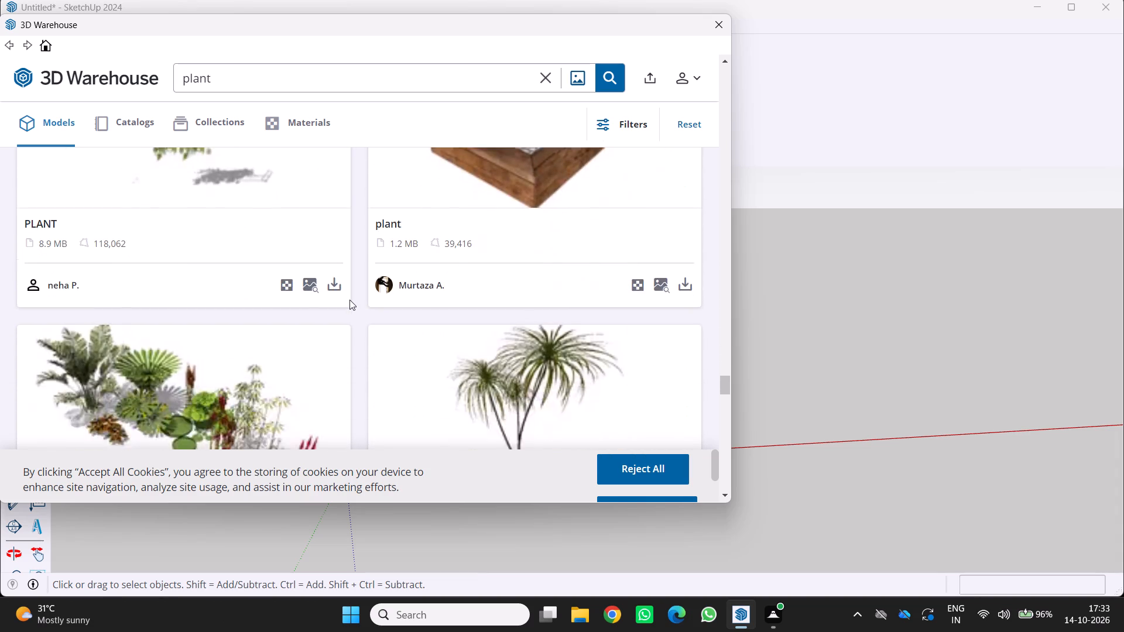
{"action": "scroll", "coordinate": [349, 300], "scroll_direction": "down", "scroll_amount": 14}
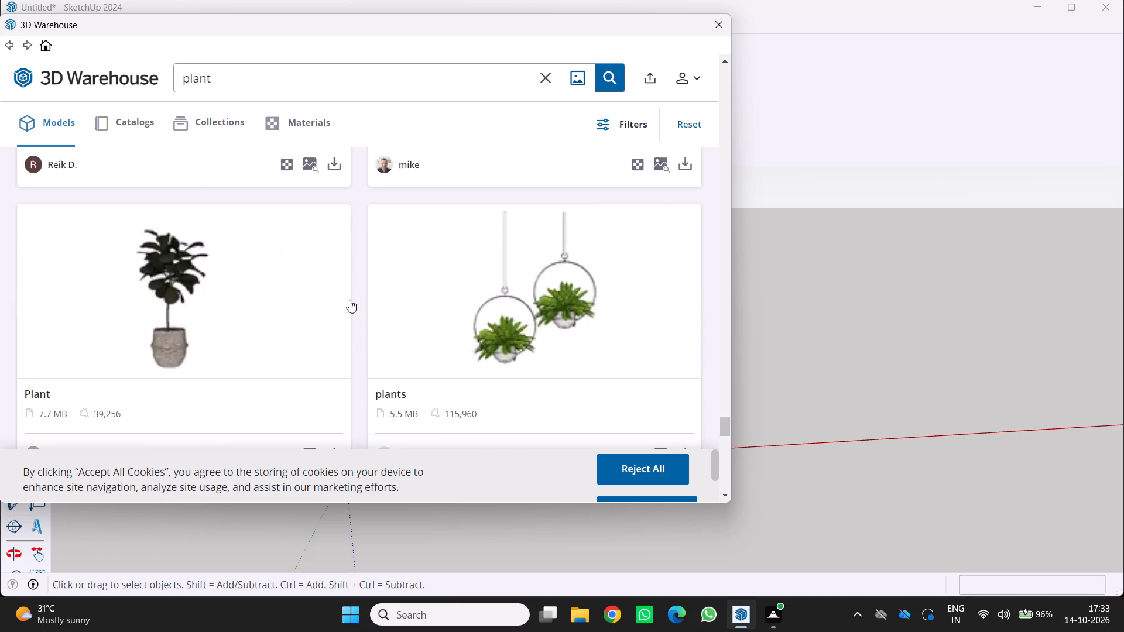
{"action": "scroll", "coordinate": [349, 300], "scroll_direction": "down", "scroll_amount": 7}
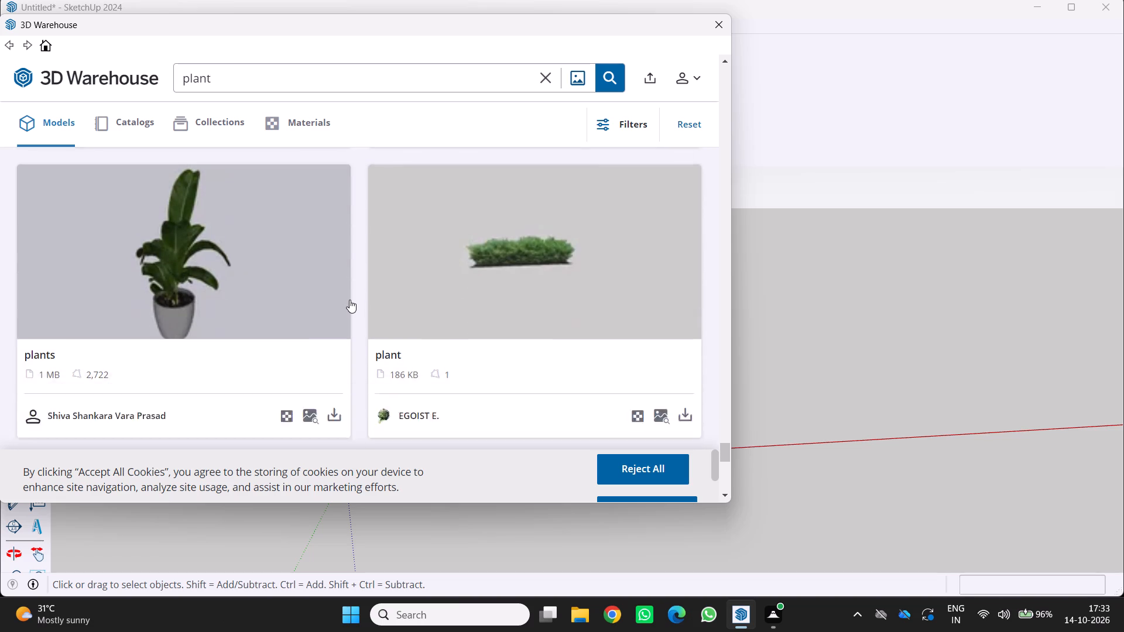
{"action": "scroll", "coordinate": [349, 300], "scroll_direction": "down", "scroll_amount": 6}
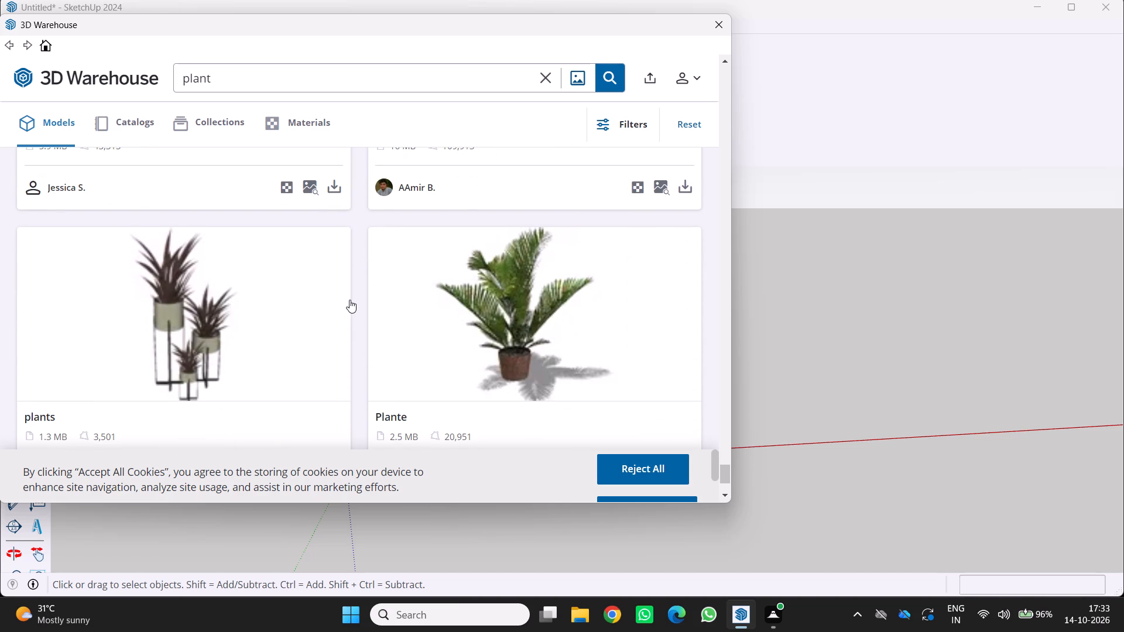
{"action": "scroll", "coordinate": [349, 300], "scroll_direction": "down", "scroll_amount": 6}
{"action": "scroll", "coordinate": [349, 300], "scroll_direction": "up", "scroll_amount": 6}
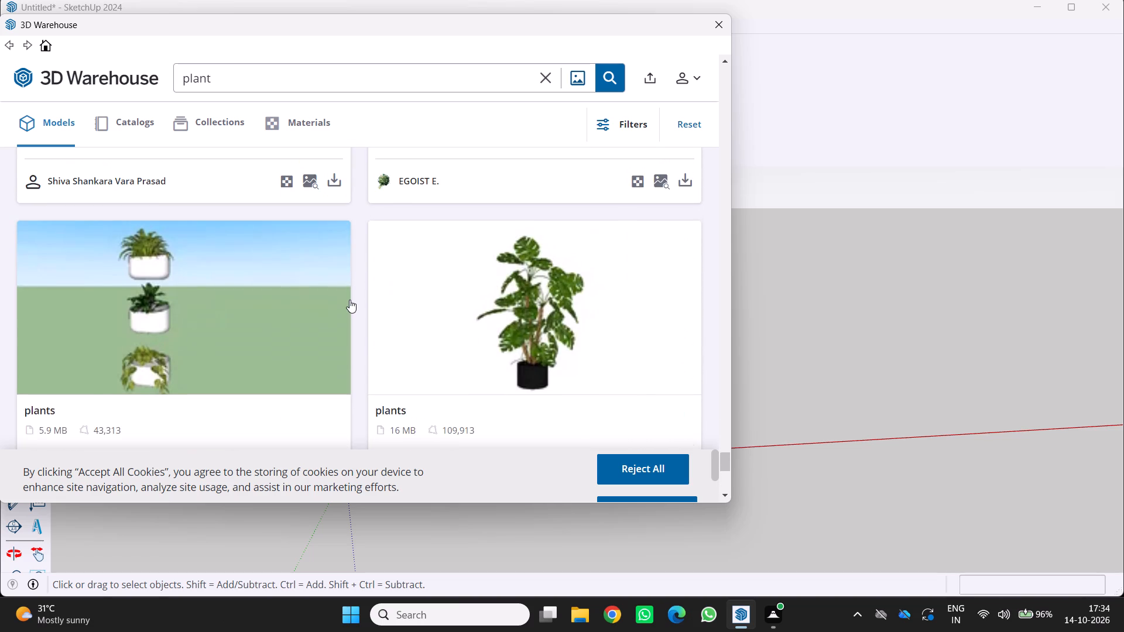
{"action": "scroll", "coordinate": [349, 300], "scroll_direction": "up", "scroll_amount": 8}
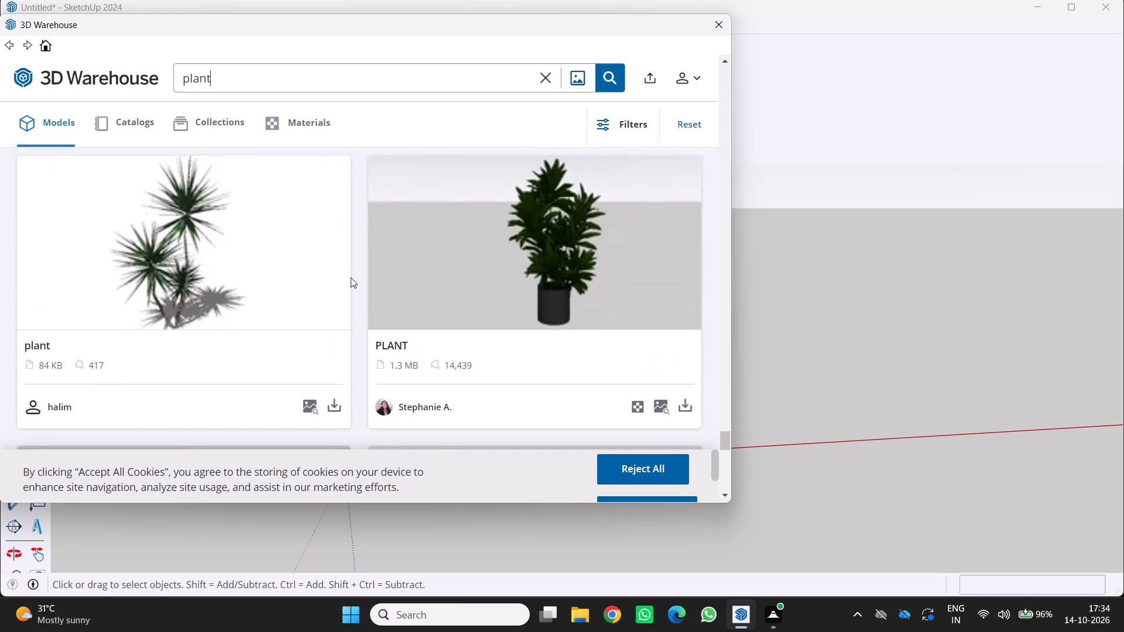
{"action": "scroll", "coordinate": [351, 277], "scroll_direction": "down", "scroll_amount": 3}
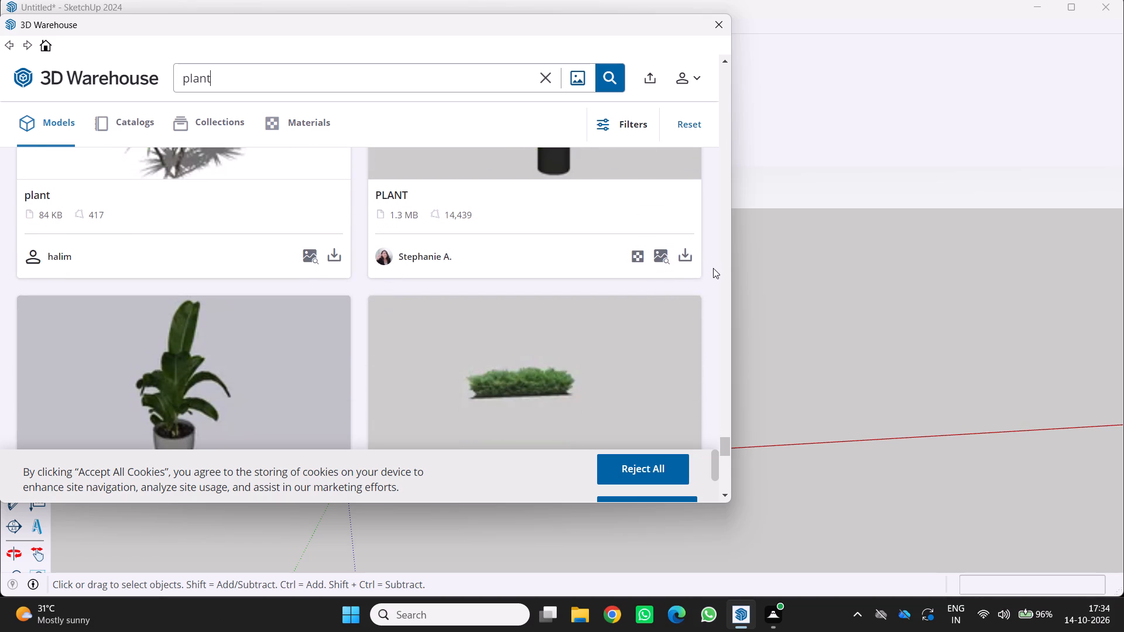
Load the 1.3 MB "PLANT" model with the dark cylindrical pot and place it beside the large glazing's planter row.
{"action": "left_click", "coordinate": [686, 254]}
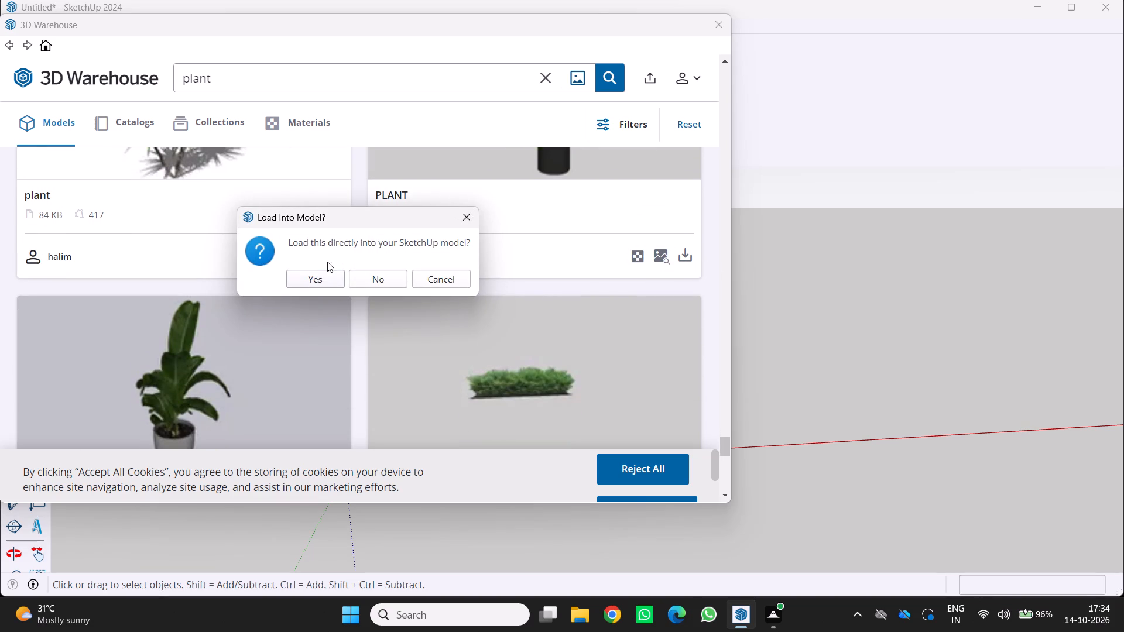
{"action": "left_click", "coordinate": [318, 275]}
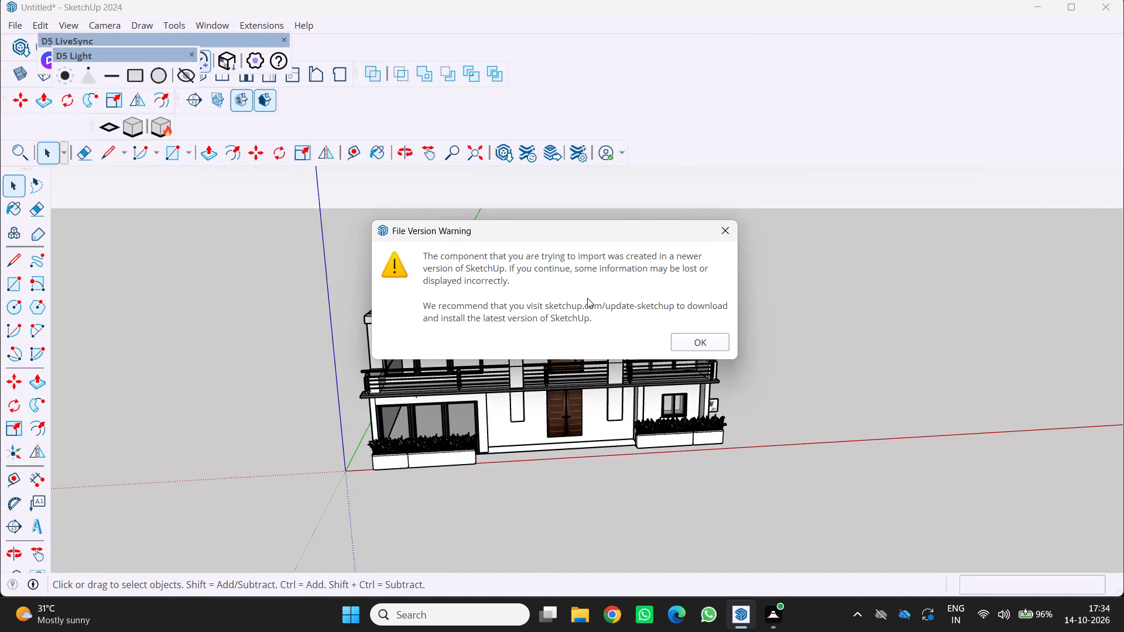
{"action": "left_click", "coordinate": [693, 344]}
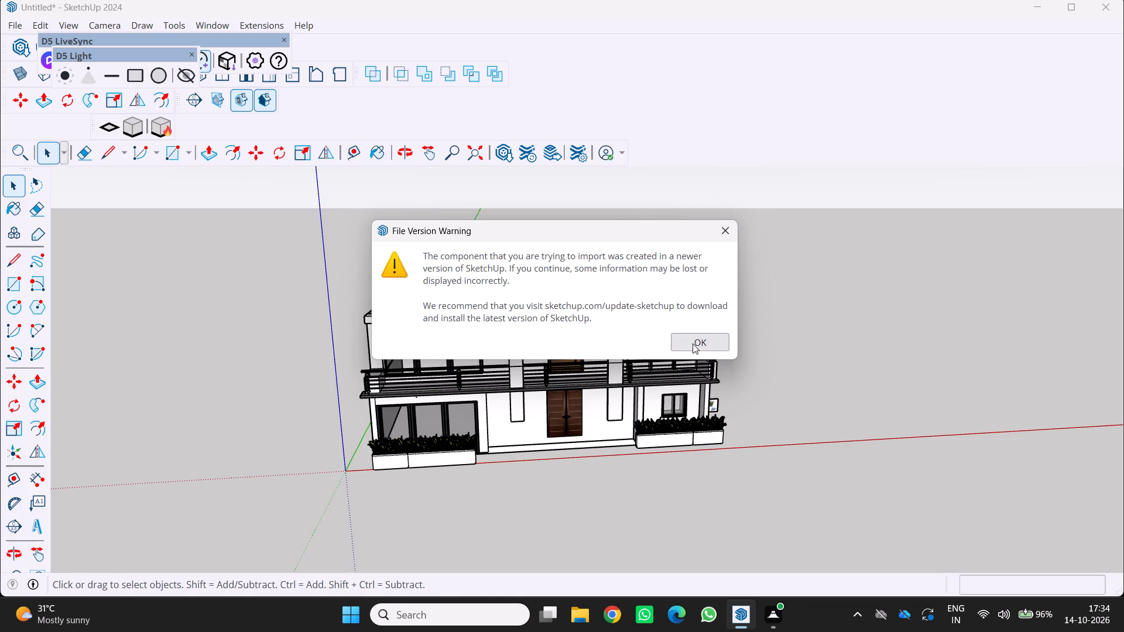
{"action": "scroll", "coordinate": [446, 490], "scroll_direction": "up", "scroll_amount": 3}
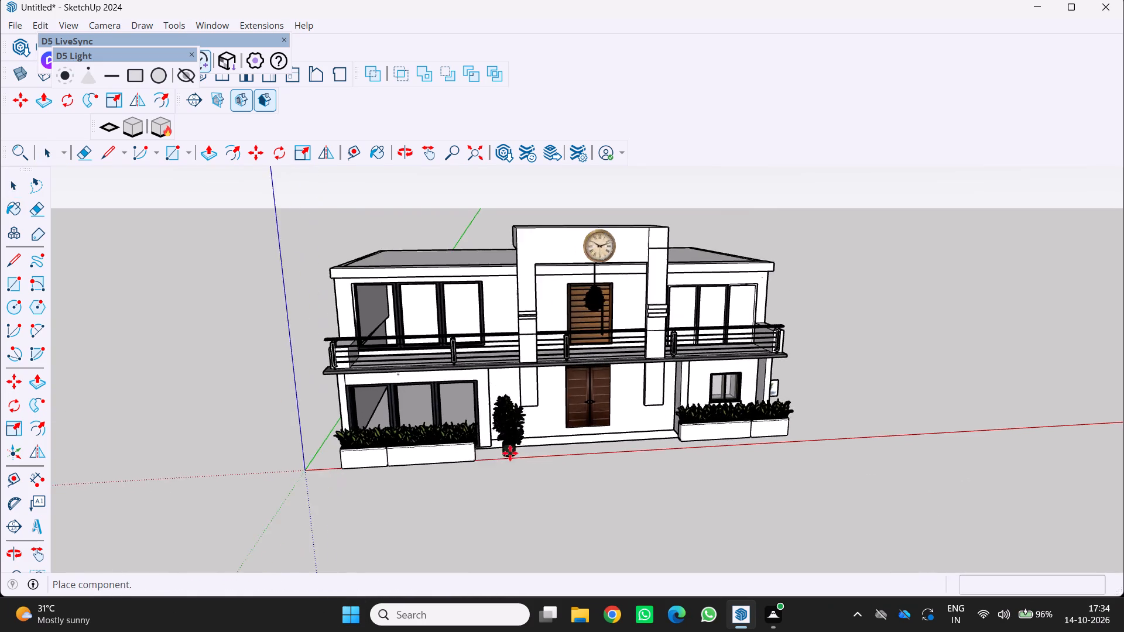
{"action": "scroll", "coordinate": [527, 426], "scroll_direction": "up", "scroll_amount": 3}
{"action": "scroll", "coordinate": [515, 500], "scroll_direction": "up", "scroll_amount": 8}
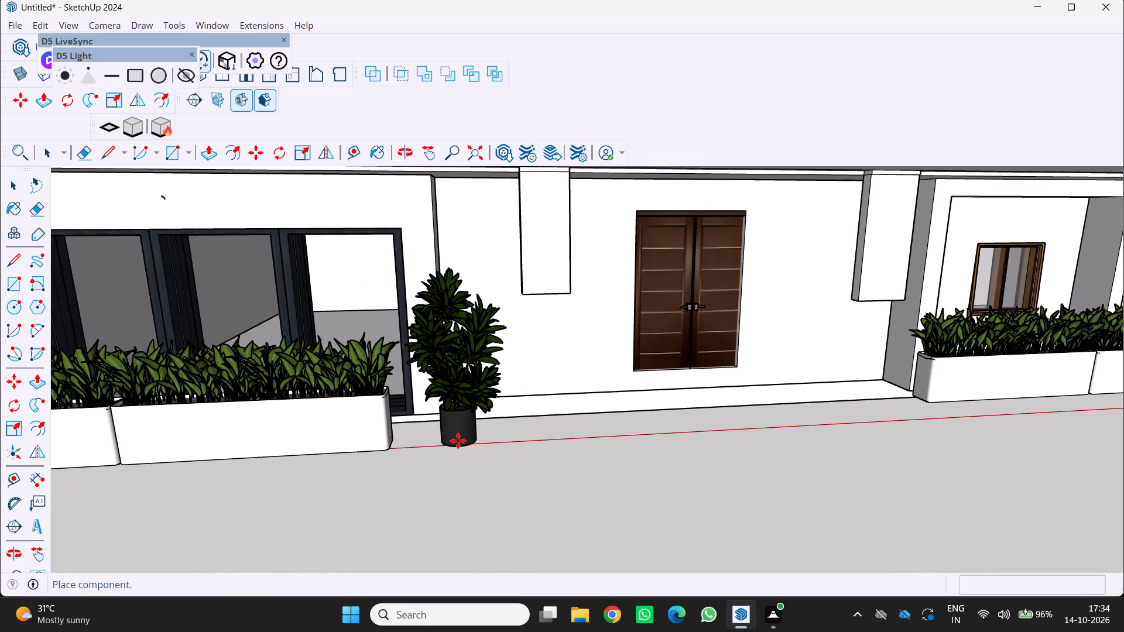
{"action": "left_click", "coordinate": [458, 441]}
Copy the potted plant about 2' 7" along the facade towards the entrance door to make a pair.
{"action": "key", "text": "m"}
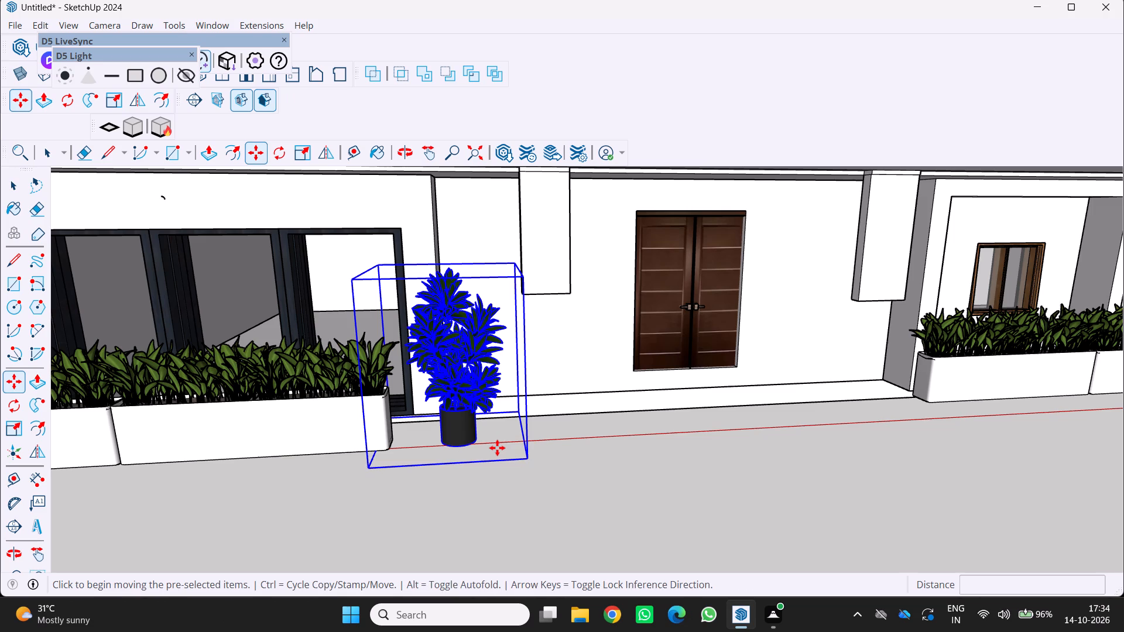
{"action": "left_click", "coordinate": [474, 438]}
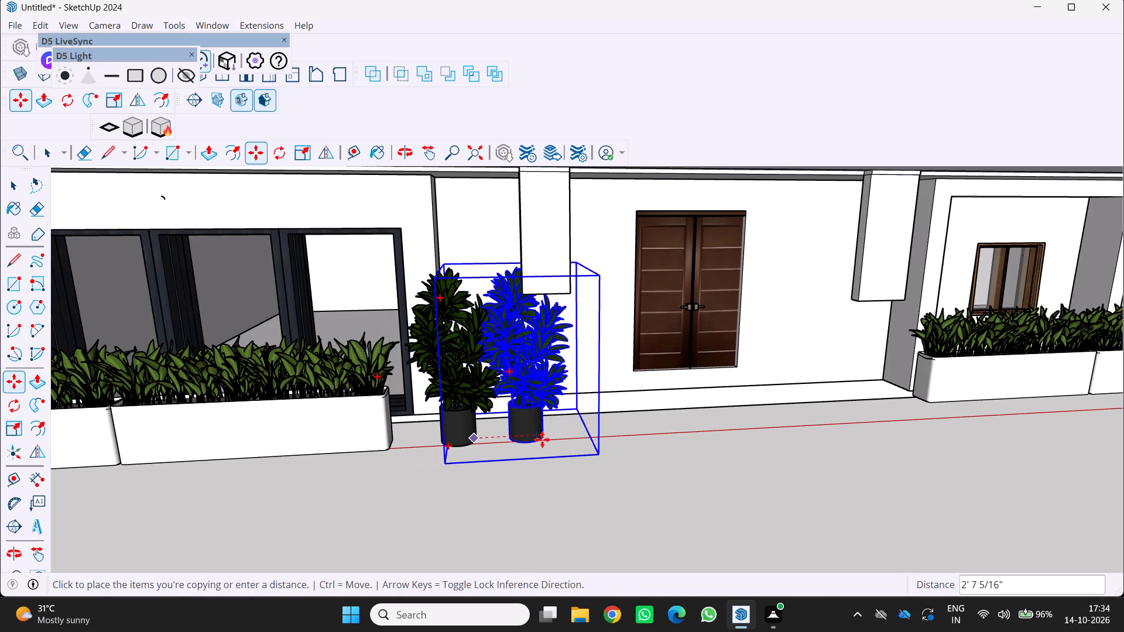
{"action": "left_click", "coordinate": [542, 439]}
Copy a potted plant to the other side of the entrance door, and copy it again about 2' 9" further to form a second pair.
{"action": "left_click_drag", "start_coordinate": [542, 439], "coordinate": [552, 439]}
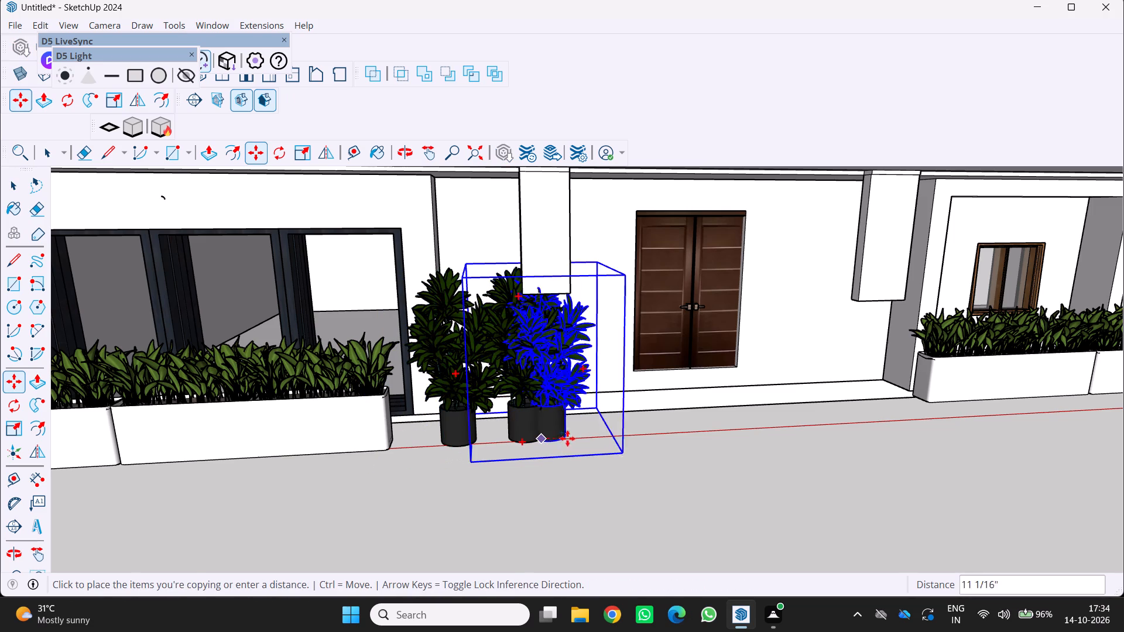
{"action": "left_click", "coordinate": [827, 422]}
{"action": "left_click", "coordinate": [827, 423]}
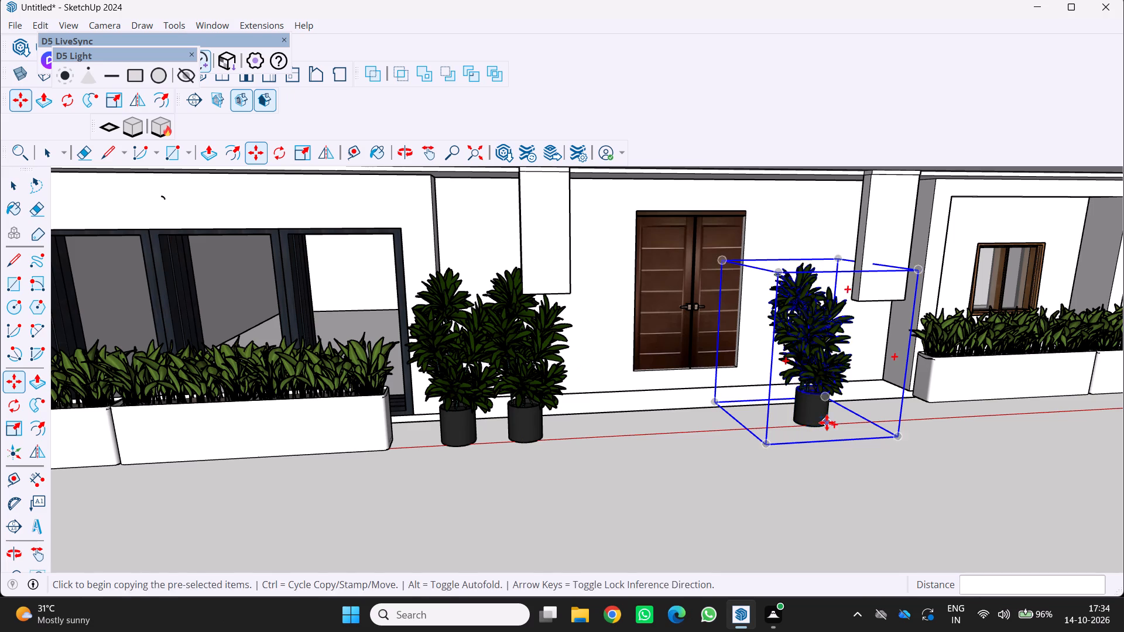
{"action": "left_click", "coordinate": [887, 416]}
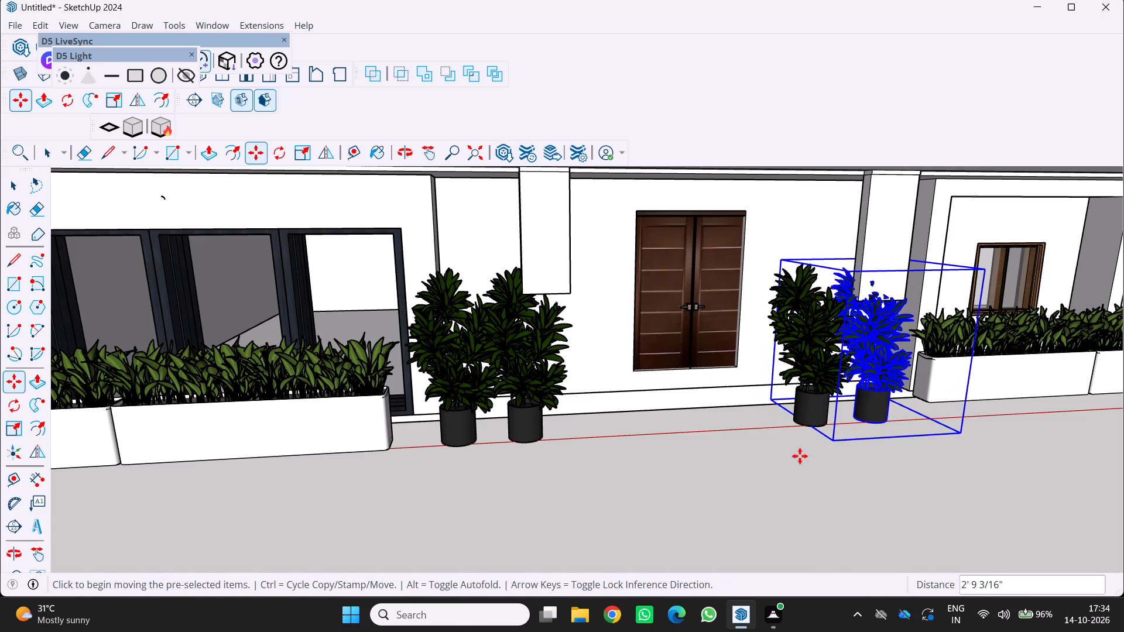
{"action": "key", "text": "space"}
{"action": "left_click", "coordinate": [799, 462]}
{"action": "scroll", "coordinate": [799, 459], "scroll_direction": "down", "scroll_amount": 3}
{"action": "middle_click_drag", "start_coordinate": [795, 459], "coordinate": [706, 456]}
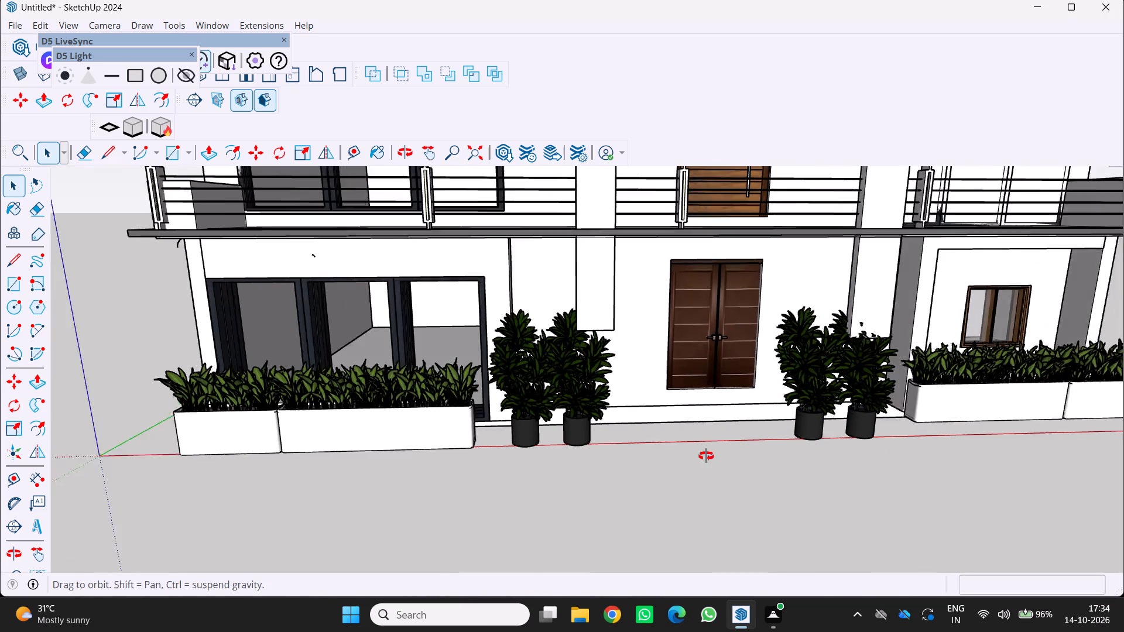
Examine the whole front facade with the potted plants and planter boxes in place.
{"action": "middle_click_drag", "start_coordinate": [706, 456], "coordinate": [618, 476]}
{"action": "middle_click_drag", "start_coordinate": [616, 477], "coordinate": [610, 480]}
{"action": "scroll", "coordinate": [608, 480], "scroll_direction": "down", "scroll_amount": 3}
{"action": "middle_click_drag", "start_coordinate": [656, 454], "coordinate": [810, 451]}
{"action": "scroll", "coordinate": [810, 451], "scroll_direction": "down", "scroll_amount": 2}
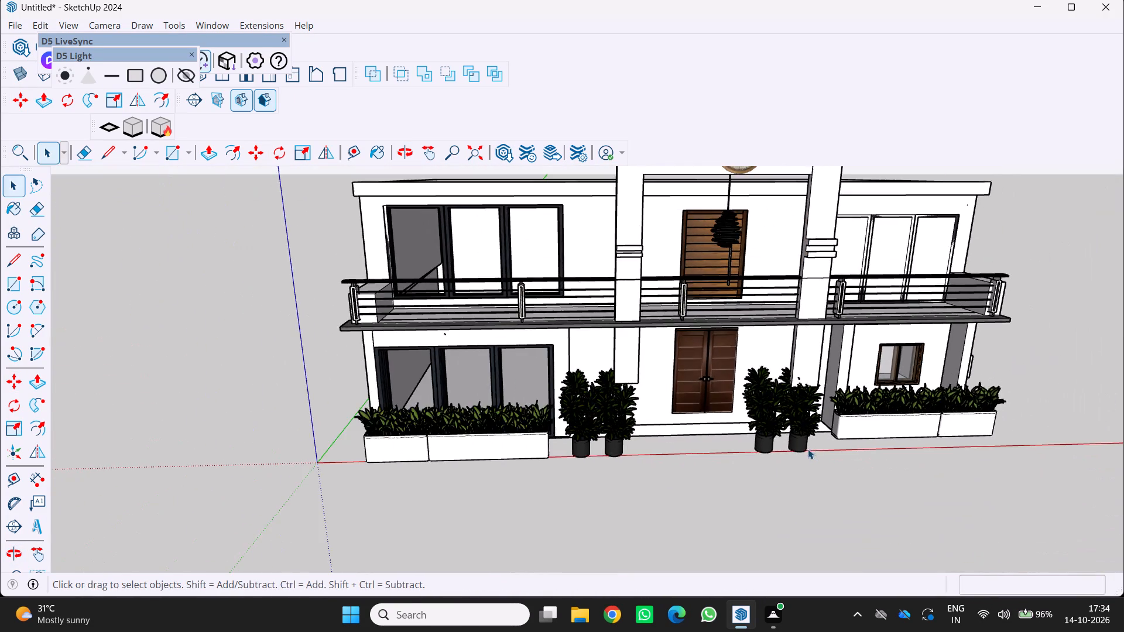
{"action": "scroll", "coordinate": [767, 478], "scroll_direction": "down", "scroll_amount": 3}
{"action": "middle_click_drag", "start_coordinate": [762, 480], "coordinate": [656, 476]}
{"action": "middle_click", "coordinate": [654, 476]}
{"action": "scroll", "coordinate": [594, 476], "scroll_direction": "down", "scroll_amount": 4}
{"action": "middle_click_drag", "start_coordinate": [594, 476], "coordinate": [660, 418]}
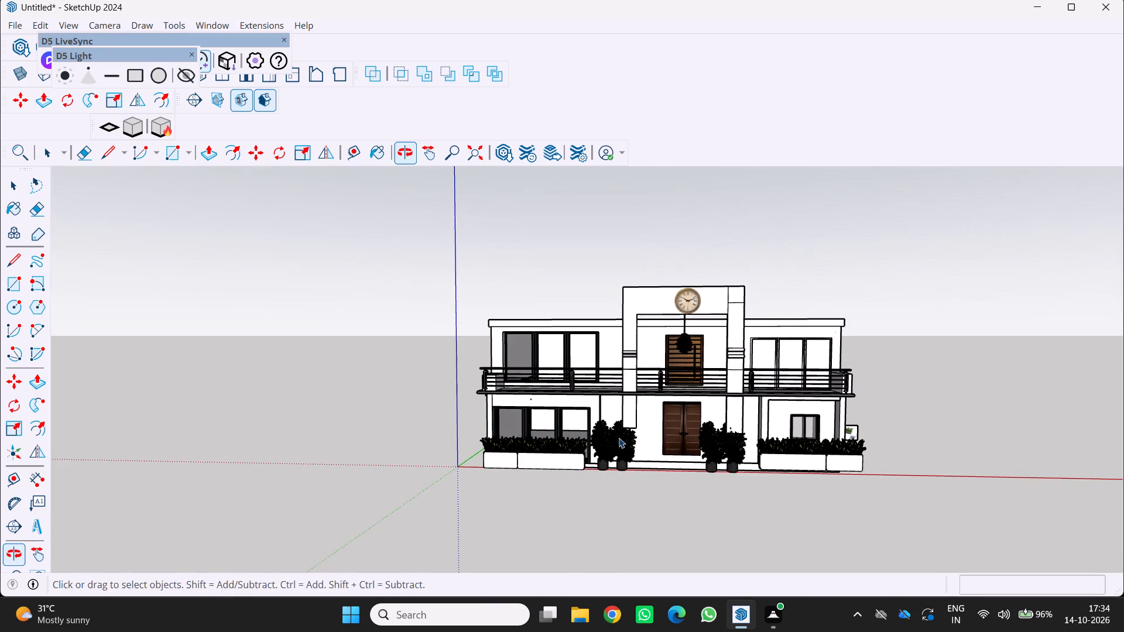
{"action": "scroll", "coordinate": [503, 520], "scroll_direction": "up", "scroll_amount": 3}
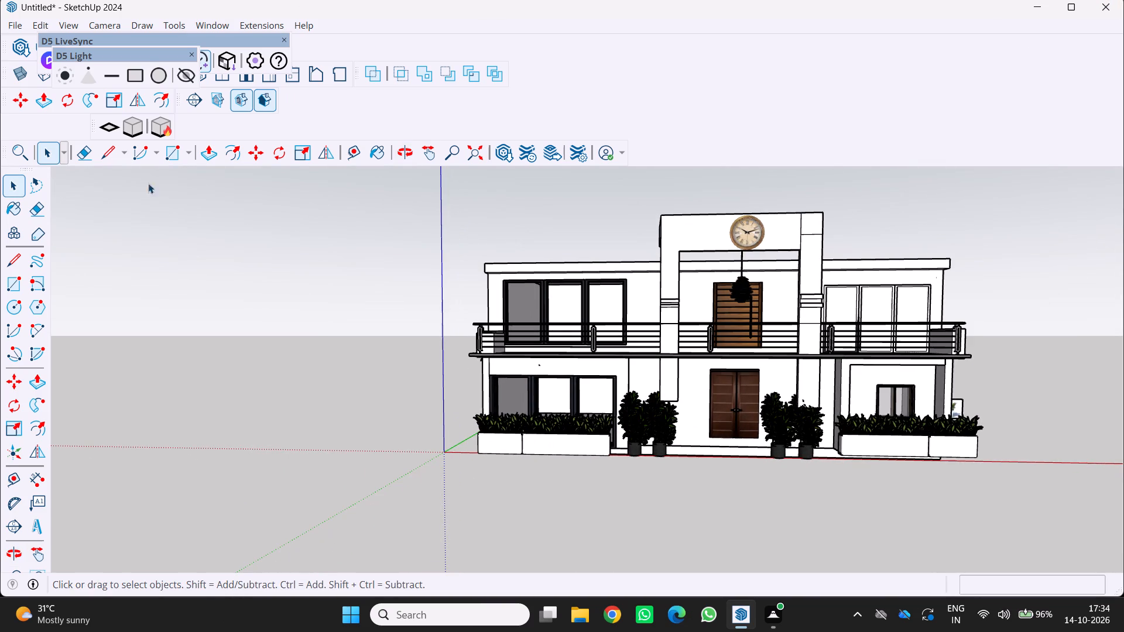
Open 3D Warehouse and search the models for "thar".
{"action": "left_click", "coordinate": [218, 18]}
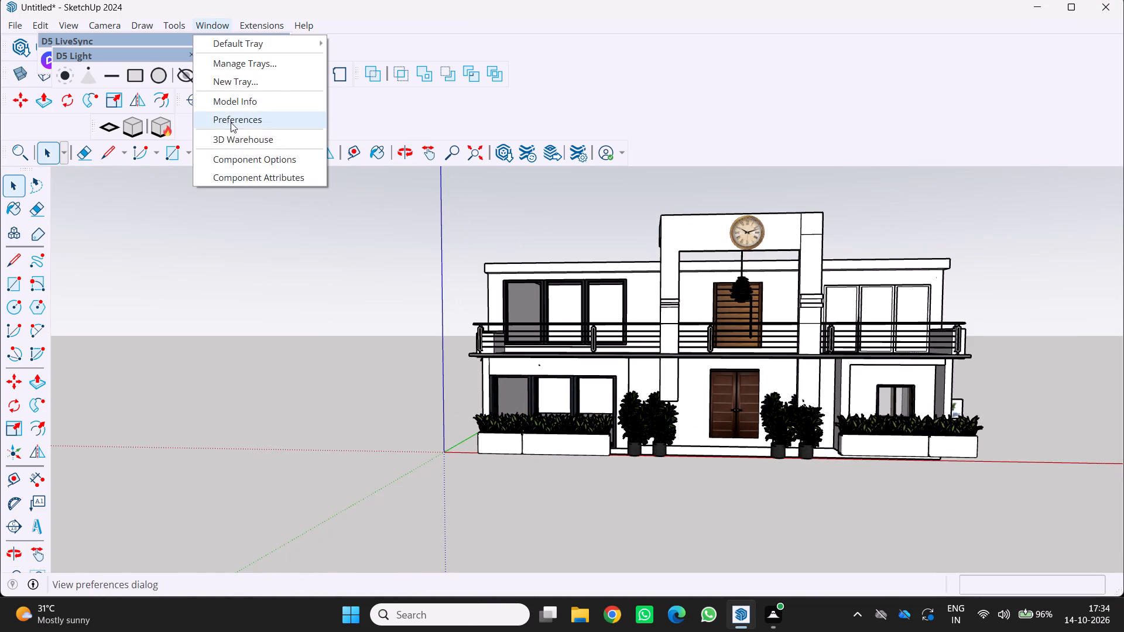
{"action": "left_click", "coordinate": [240, 140]}
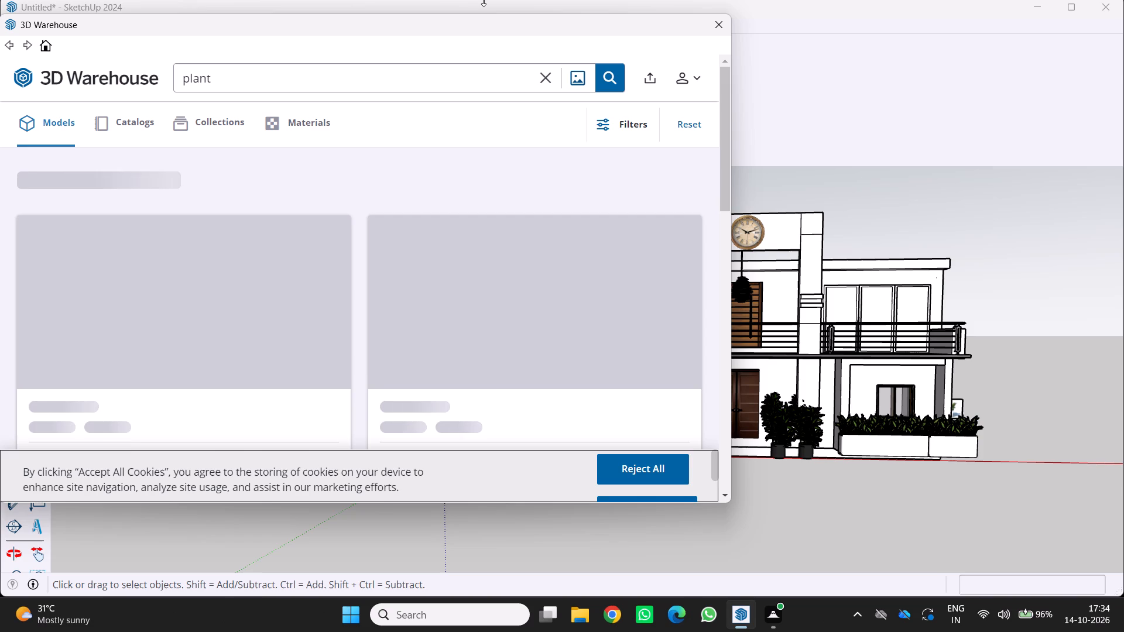
{"action": "left_click", "coordinate": [221, 85]}
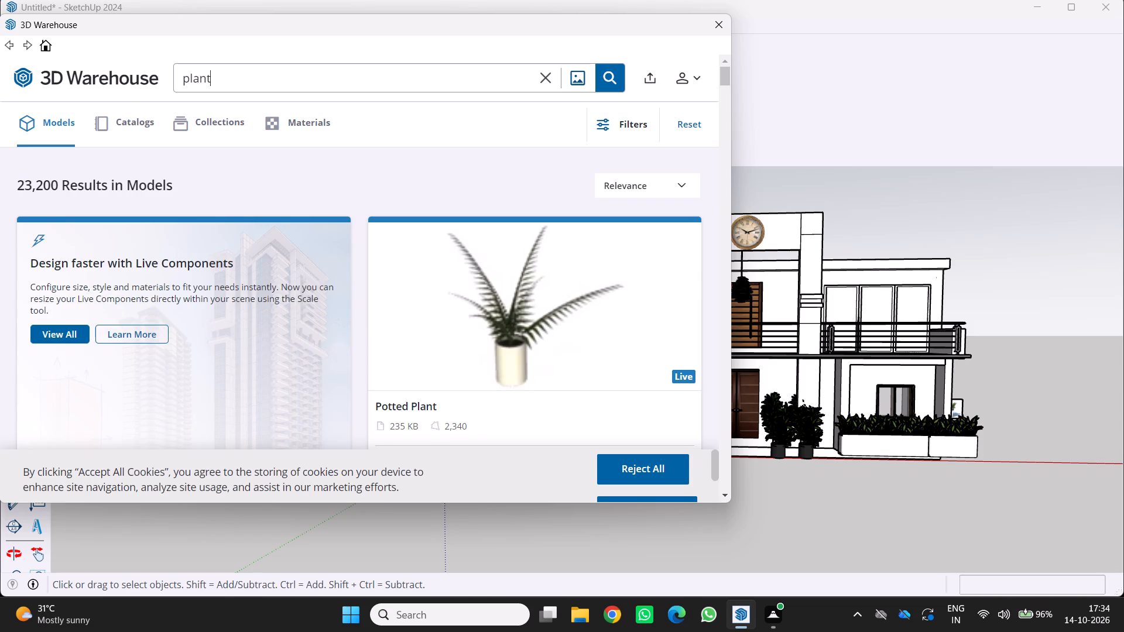
{"action": "key", "text": "BackSpace"}
{"action": "key", "text": "BackSpace"}
{"action": "key", "text": "BackSpace"}
{"action": "key", "text": "BackSpace"}
{"action": "key", "text": "BackSpace"}
{"action": "key", "text": "BackSpace"}
{"action": "key", "text": "BackSpace"}
{"action": "key", "text": "BackSpace"}
{"action": "key", "text": "BackSpace"}
{"action": "key", "text": "BackSpace"}
{"action": "key", "text": "BackSpace"}
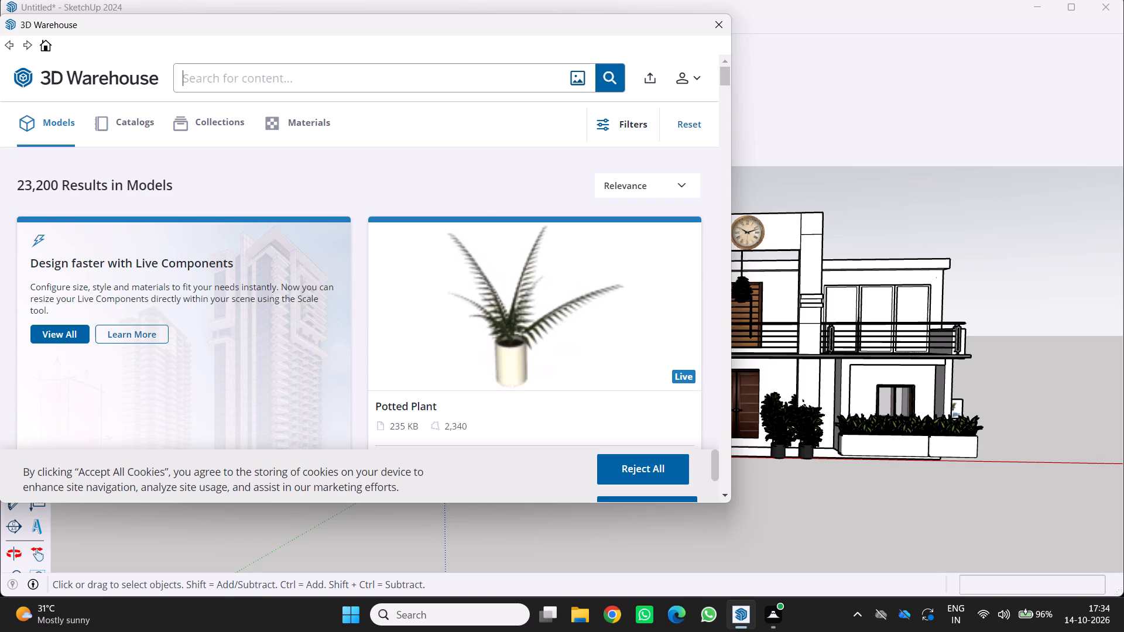
{"action": "type", "text": "thar"}
{"action": "left_click", "coordinate": [612, 84]}
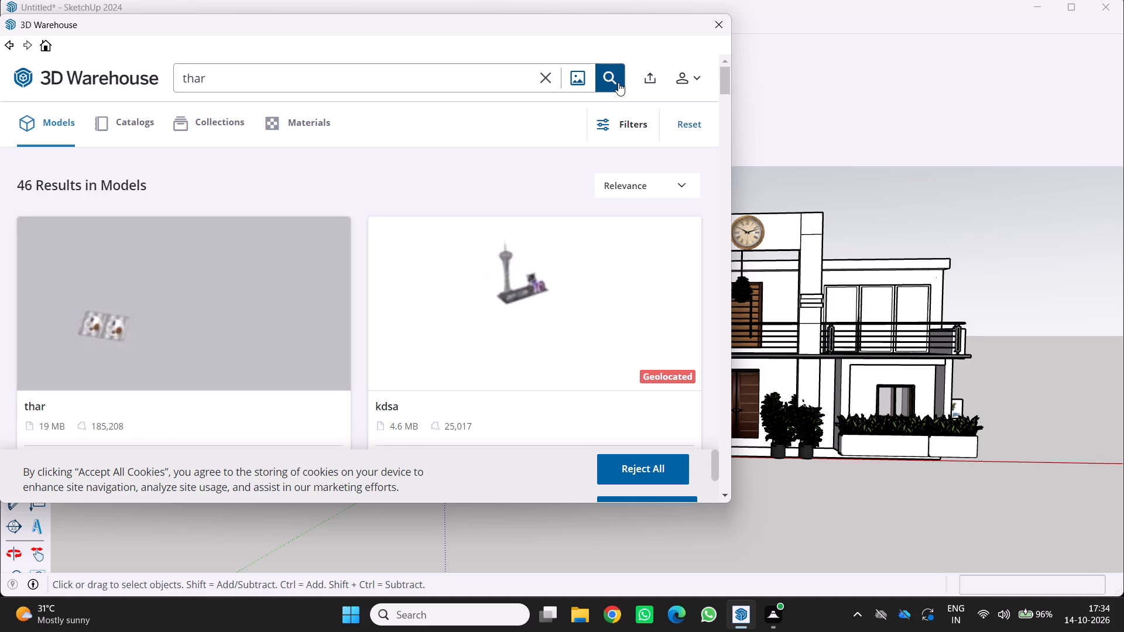
Browse the "thar" models for a Mahindra Thar car suited to the house scene.
{"action": "scroll", "coordinate": [423, 281], "scroll_direction": "down", "scroll_amount": 6}
{"action": "scroll", "coordinate": [349, 336], "scroll_direction": "up", "scroll_amount": 3}
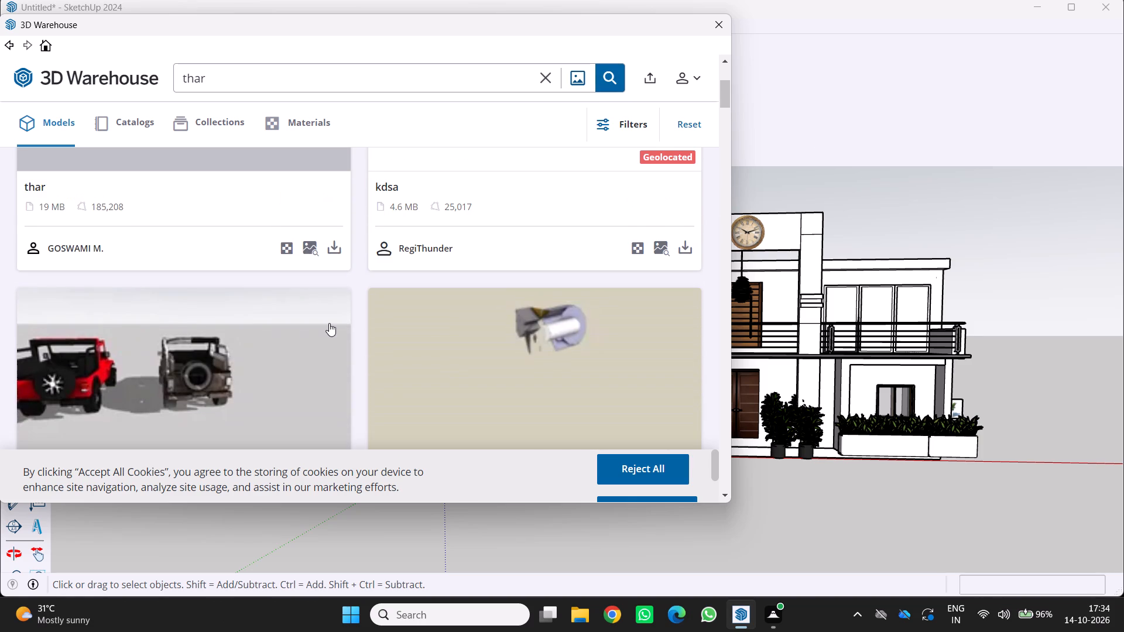
{"action": "scroll", "coordinate": [329, 323], "scroll_direction": "down", "scroll_amount": 9}
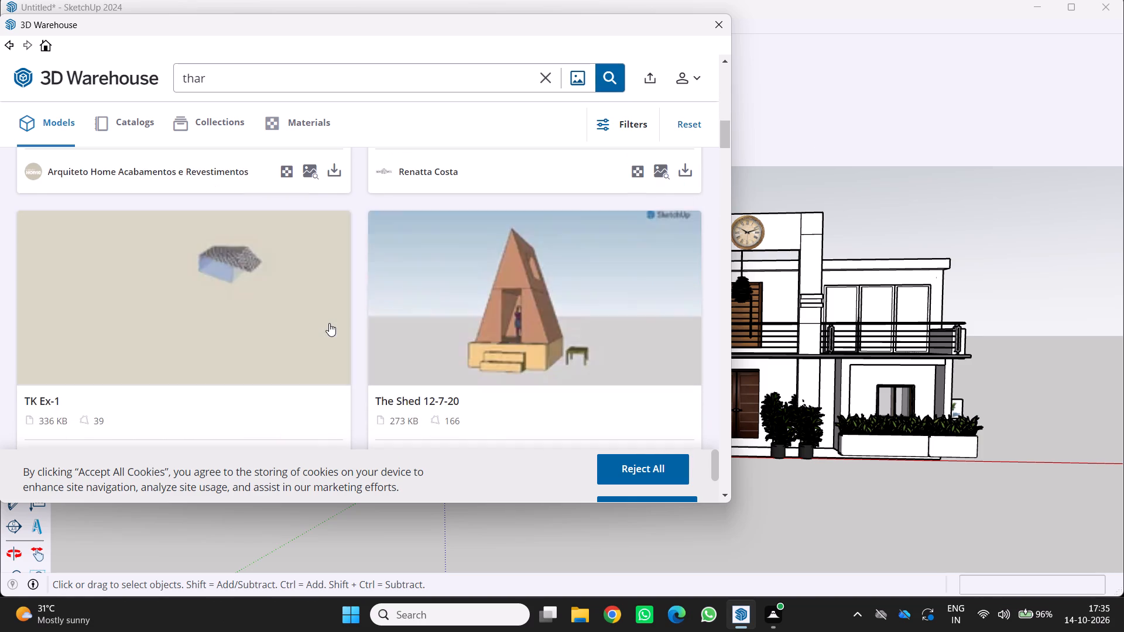
{"action": "scroll", "coordinate": [329, 323], "scroll_direction": "down", "scroll_amount": 8}
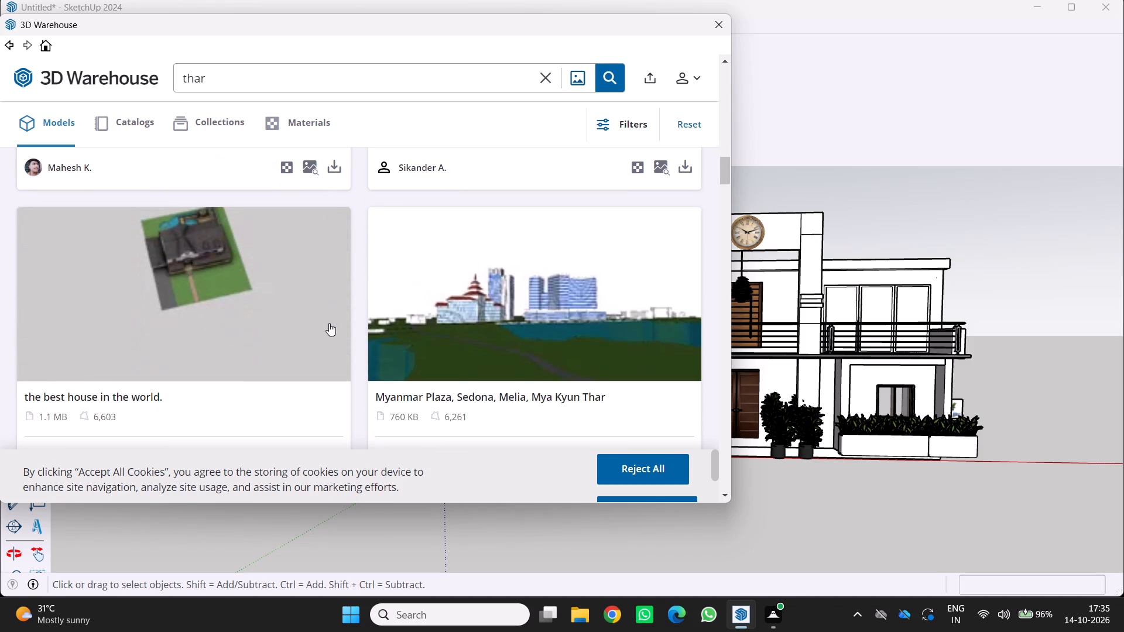
{"action": "scroll", "coordinate": [329, 323], "scroll_direction": "down", "scroll_amount": 14}
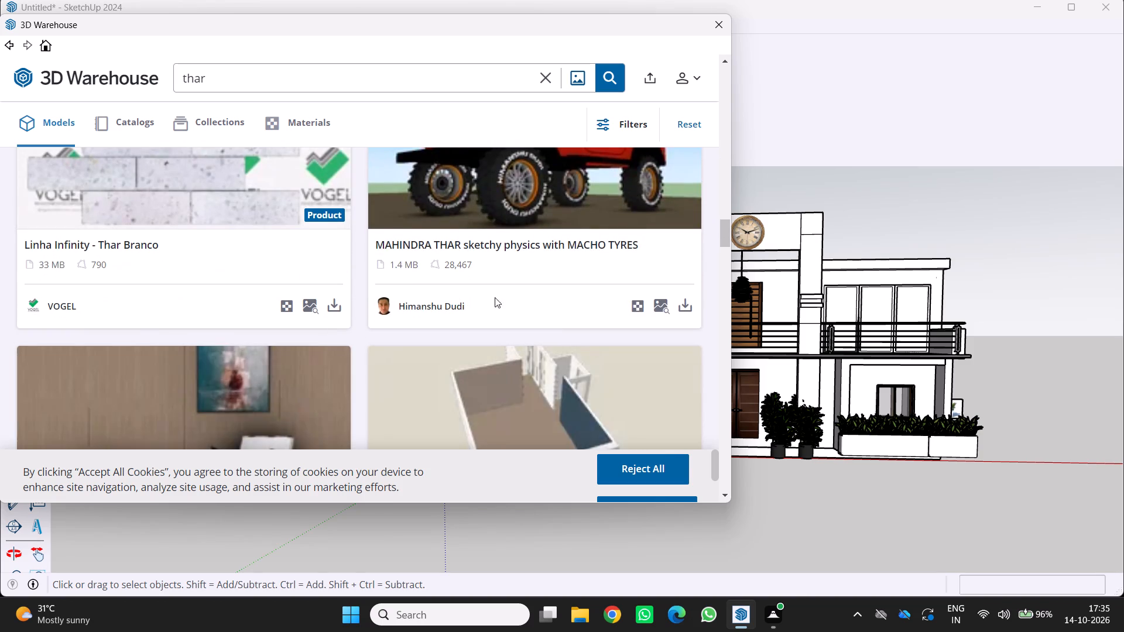
{"action": "scroll", "coordinate": [503, 295], "scroll_direction": "up", "scroll_amount": 1}
{"action": "scroll", "coordinate": [499, 286], "scroll_direction": "down", "scroll_amount": 10}
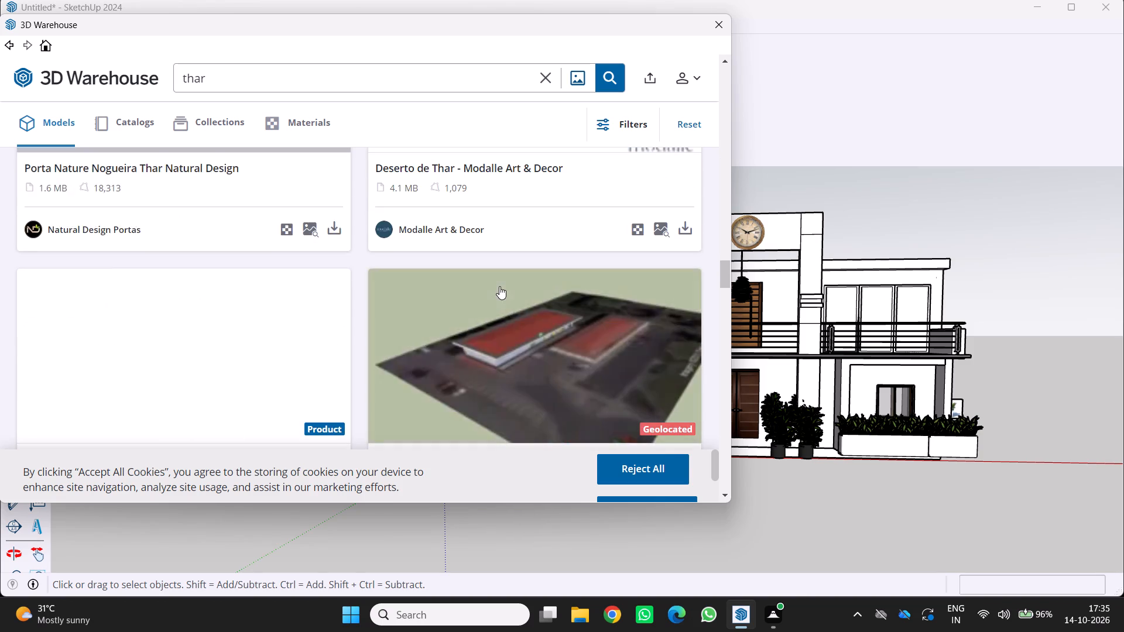
{"action": "scroll", "coordinate": [499, 286], "scroll_direction": "down", "scroll_amount": 13}
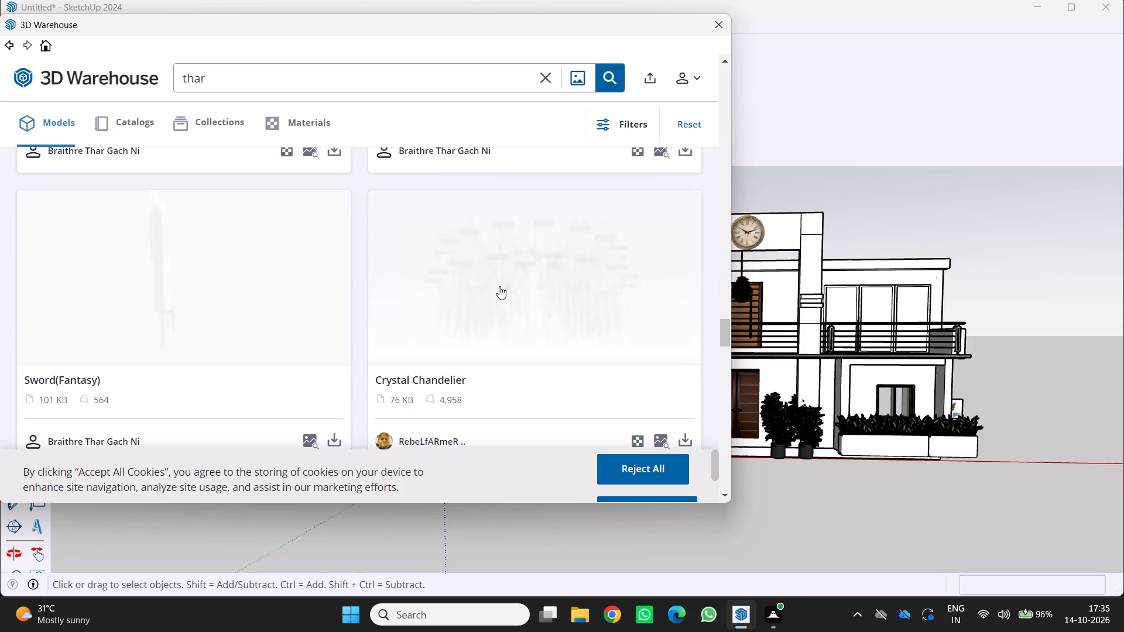
{"action": "scroll", "coordinate": [499, 286], "scroll_direction": "down", "scroll_amount": 11}
{"action": "scroll", "coordinate": [499, 286], "scroll_direction": "up", "scroll_amount": 2}
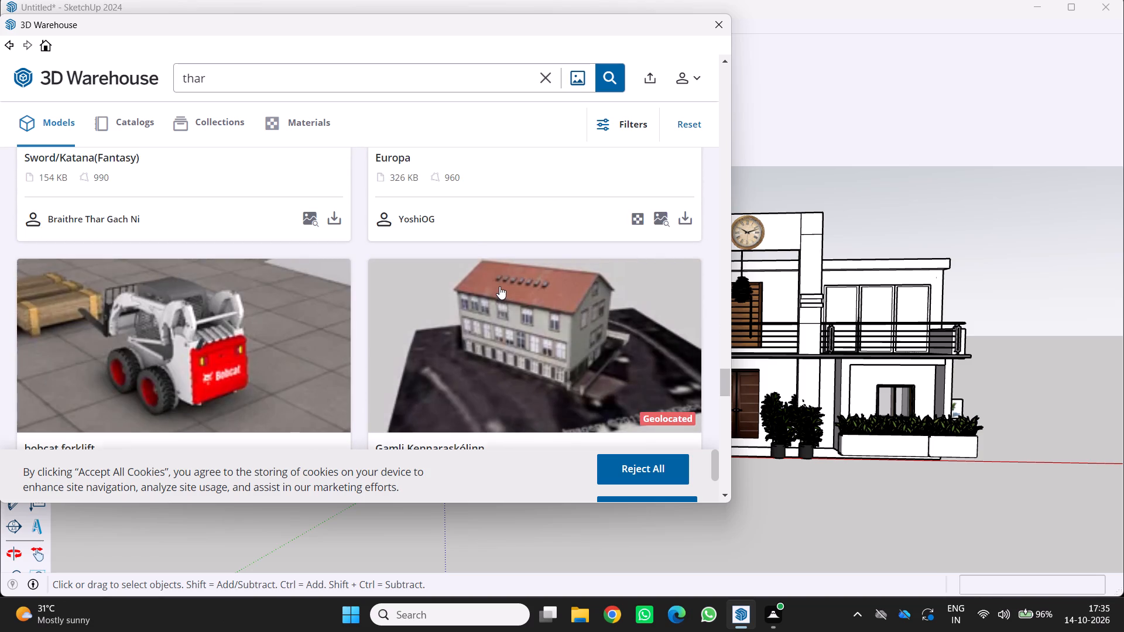
{"action": "scroll", "coordinate": [499, 286], "scroll_direction": "up", "scroll_amount": 19}
{"action": "scroll", "coordinate": [488, 281], "scroll_direction": "up", "scroll_amount": 3}
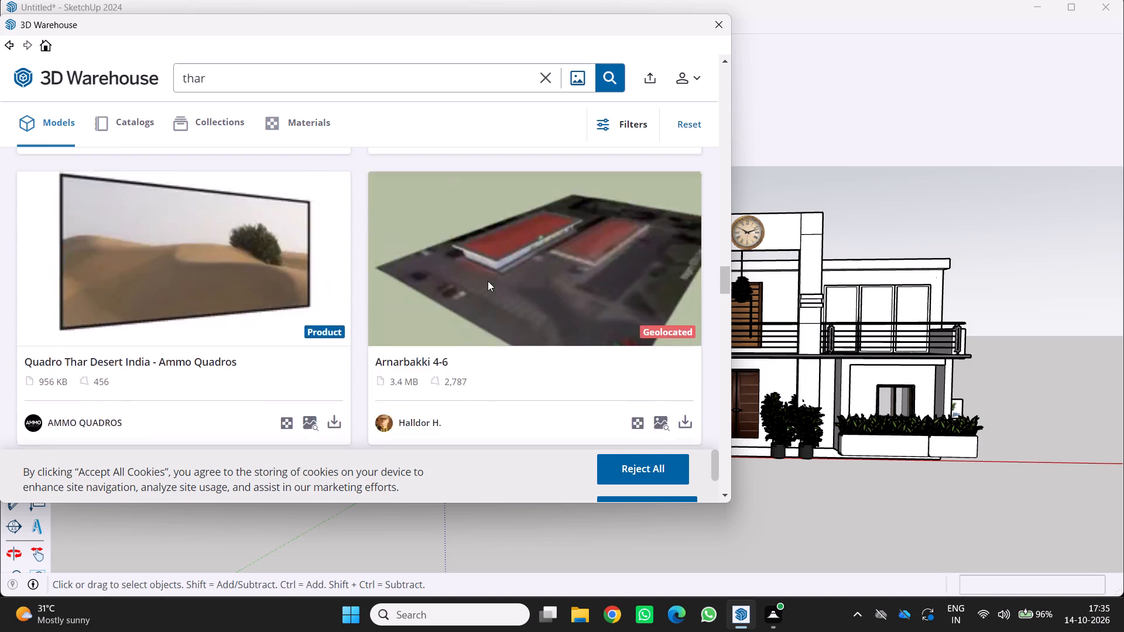
{"action": "scroll", "coordinate": [488, 281], "scroll_direction": "up", "scroll_amount": 18}
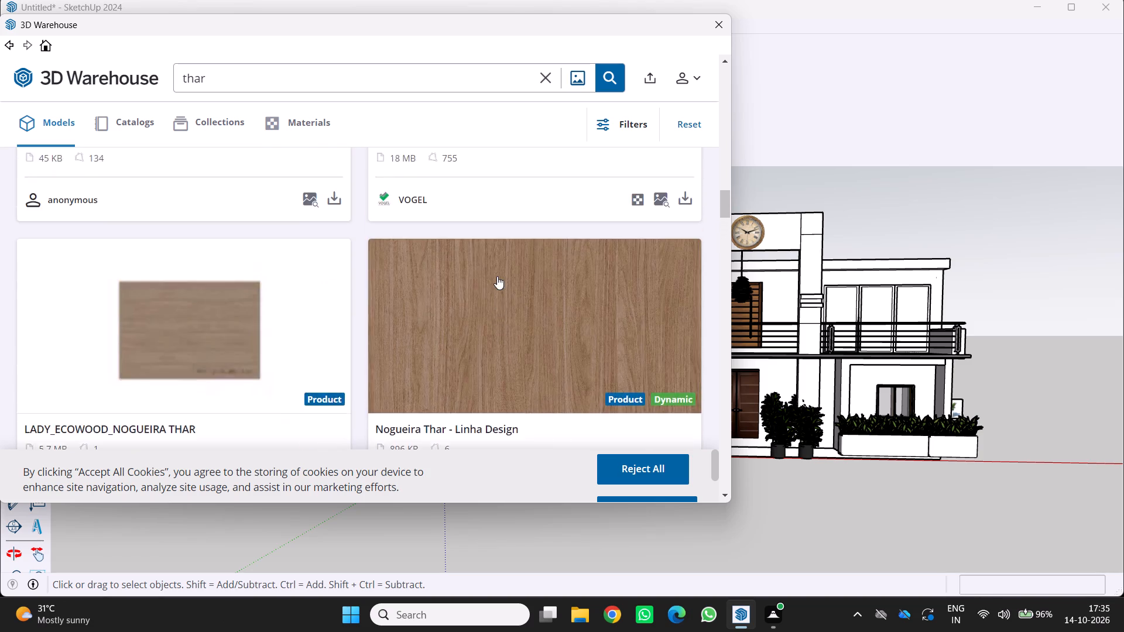
{"action": "scroll", "coordinate": [497, 276], "scroll_direction": "up", "scroll_amount": 11}
{"action": "scroll", "coordinate": [501, 274], "scroll_direction": "down", "scroll_amount": 4}
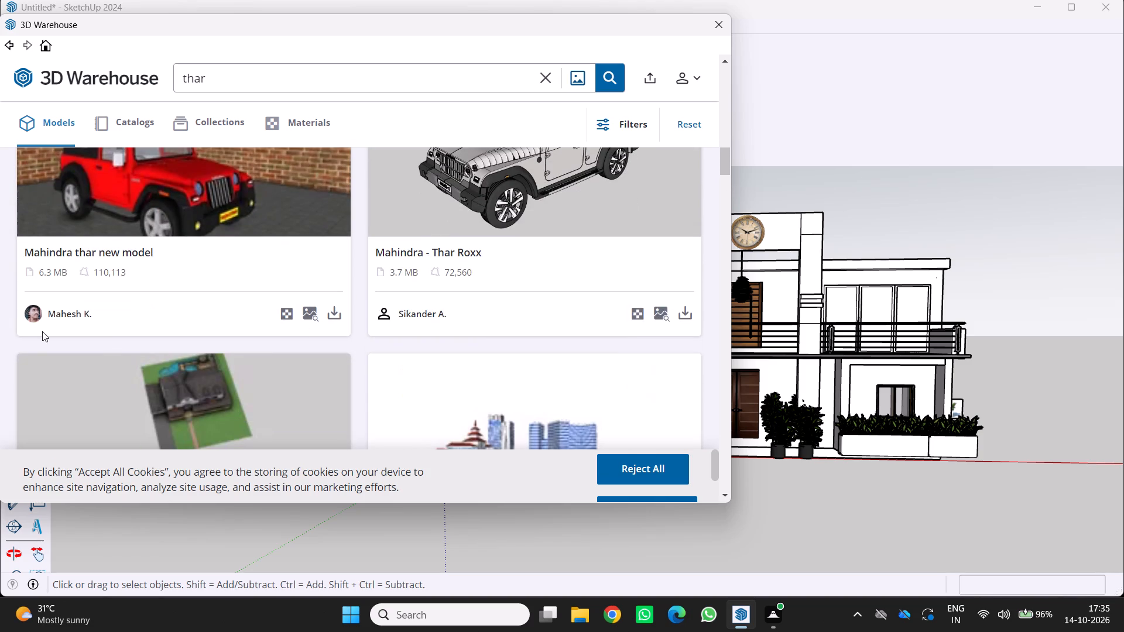
{"action": "scroll", "coordinate": [354, 250], "scroll_direction": "down", "scroll_amount": 5}
{"action": "scroll", "coordinate": [352, 250], "scroll_direction": "up", "scroll_amount": 7}
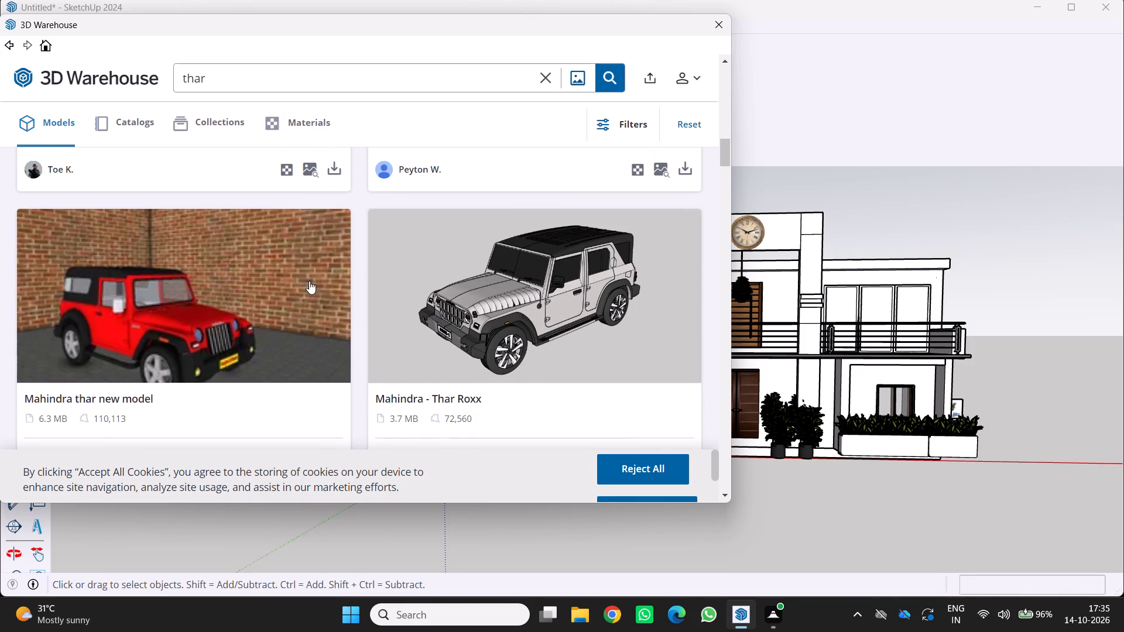
Load the 6.3 MB "Mahindra thar new model" into the scene and place it at the house's front base corner near the origin.
{"action": "scroll", "coordinate": [309, 281], "scroll_direction": "down", "scroll_amount": 2}
{"action": "left_click", "coordinate": [331, 304]}
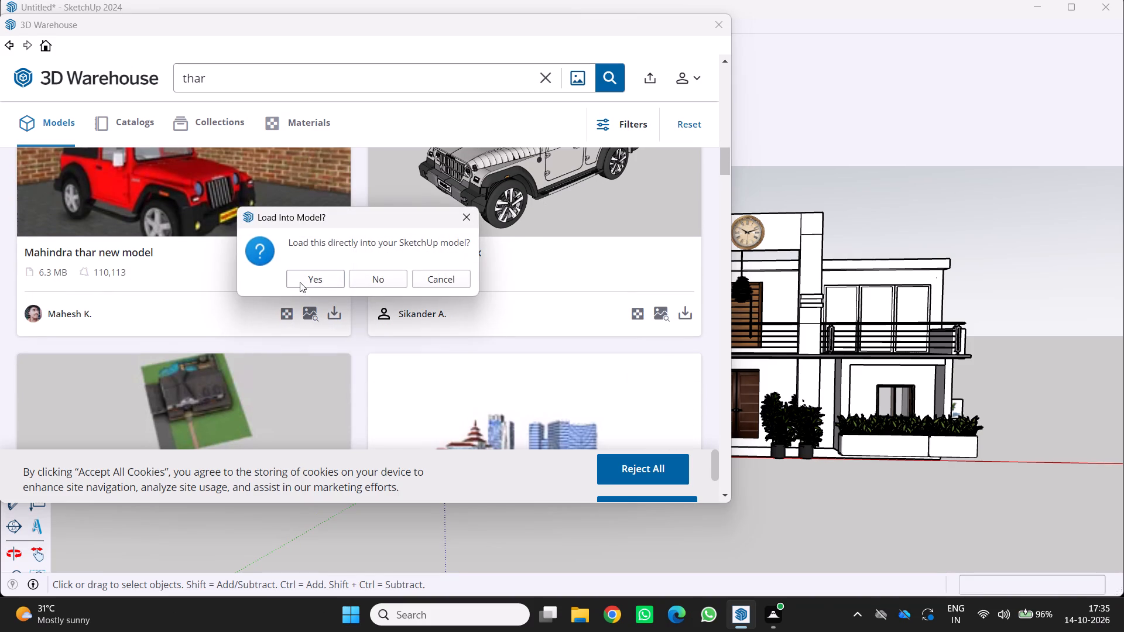
{"action": "left_click", "coordinate": [300, 280]}
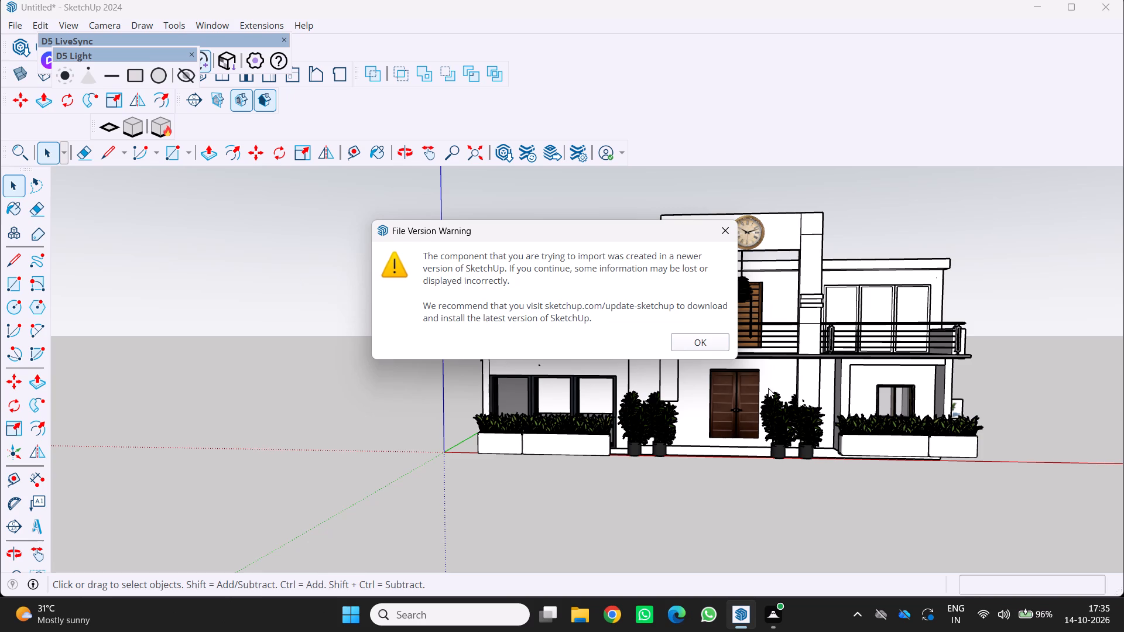
{"action": "left_click", "coordinate": [711, 338]}
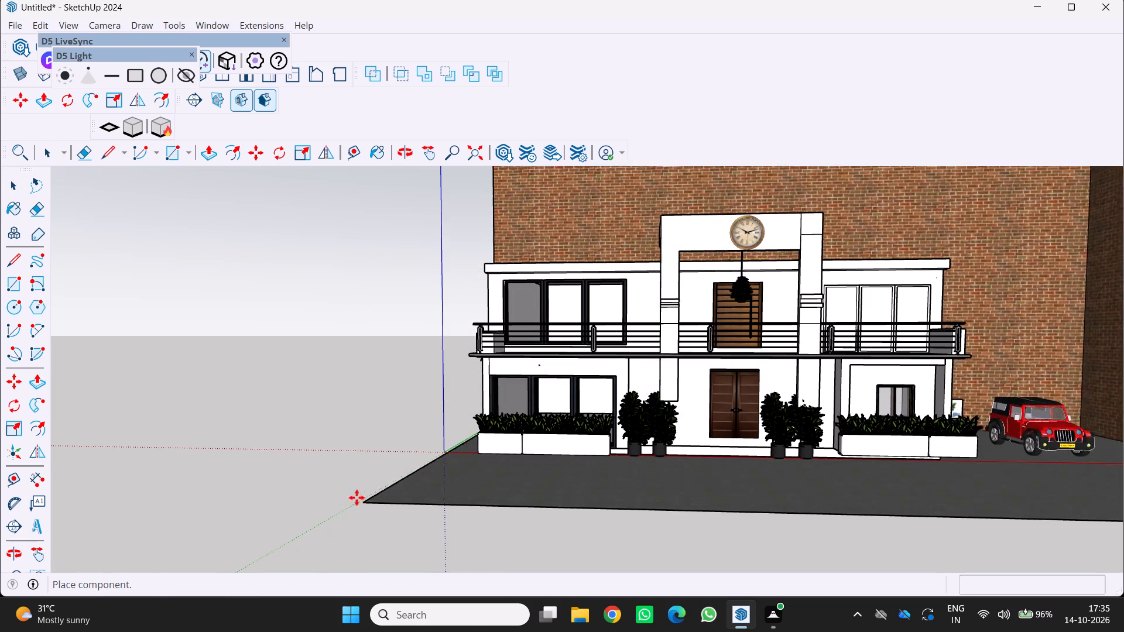
{"action": "scroll", "coordinate": [385, 479], "scroll_direction": "down", "scroll_amount": 10}
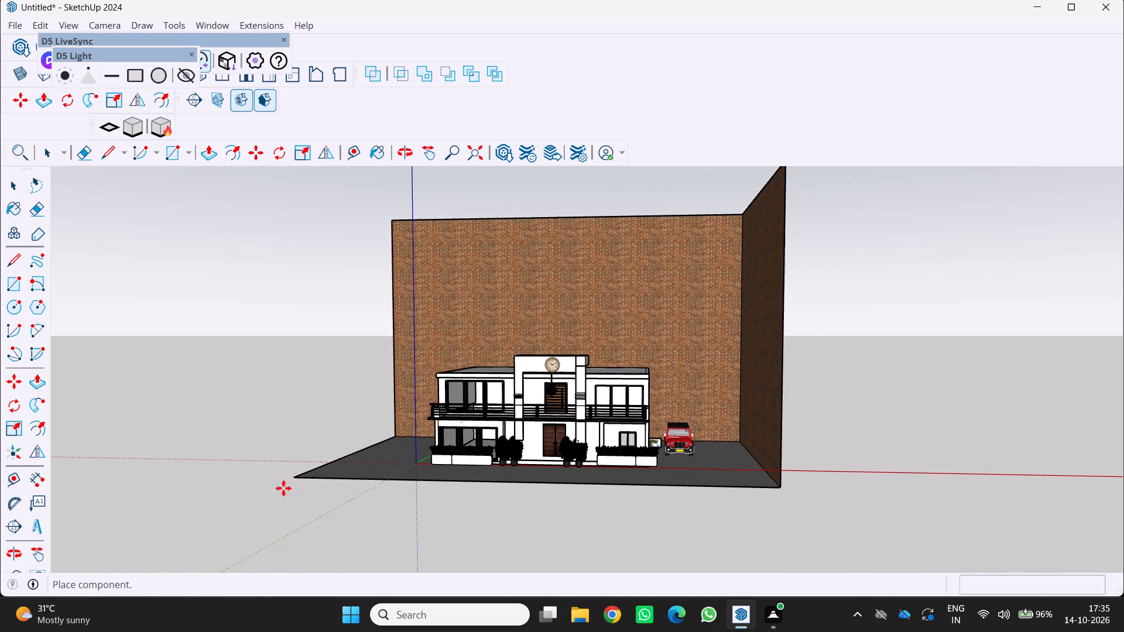
{"action": "scroll", "coordinate": [157, 527], "scroll_direction": "down", "scroll_amount": 4}
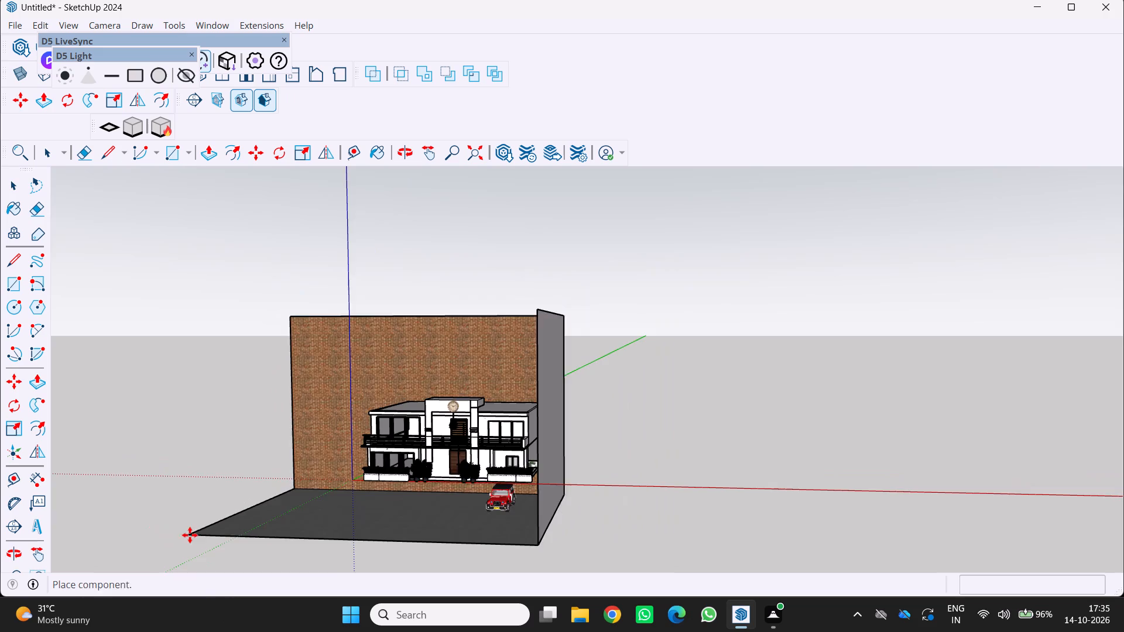
{"action": "middle_click_drag", "start_coordinate": [190, 535], "coordinate": [325, 452]}
{"action": "middle_click", "coordinate": [325, 452]}
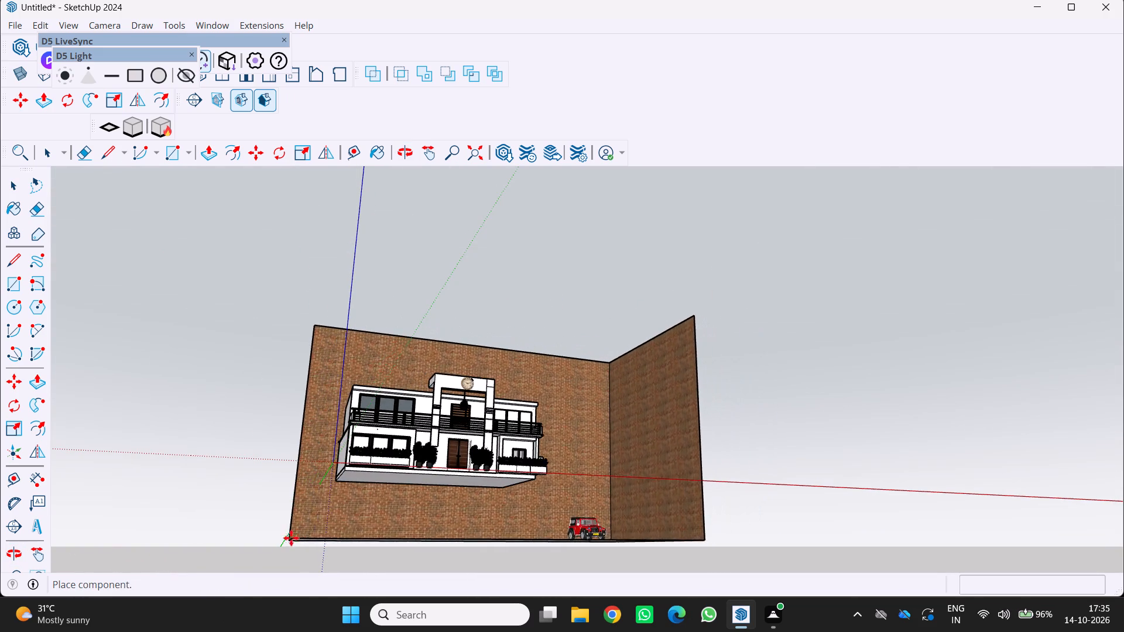
{"action": "scroll", "coordinate": [269, 565], "scroll_direction": "down", "scroll_amount": 1}
{"action": "middle_click_drag", "start_coordinate": [263, 566], "coordinate": [240, 489]}
{"action": "middle_click", "coordinate": [240, 489]}
{"action": "scroll", "coordinate": [240, 489], "scroll_direction": "down", "scroll_amount": 6}
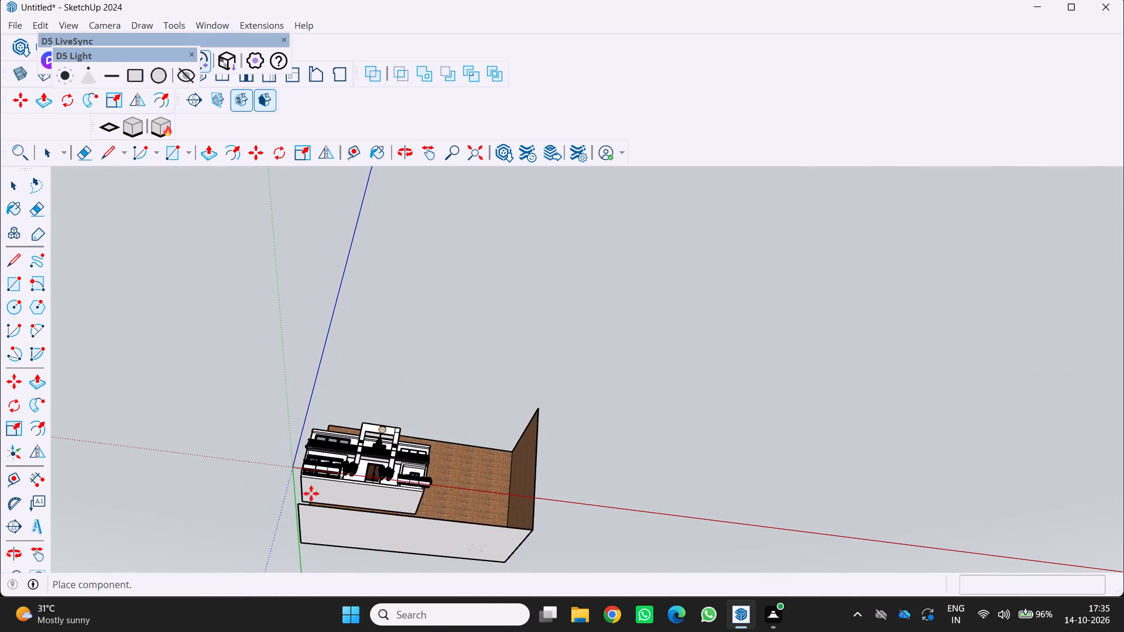
{"action": "left_click", "coordinate": [301, 474]}
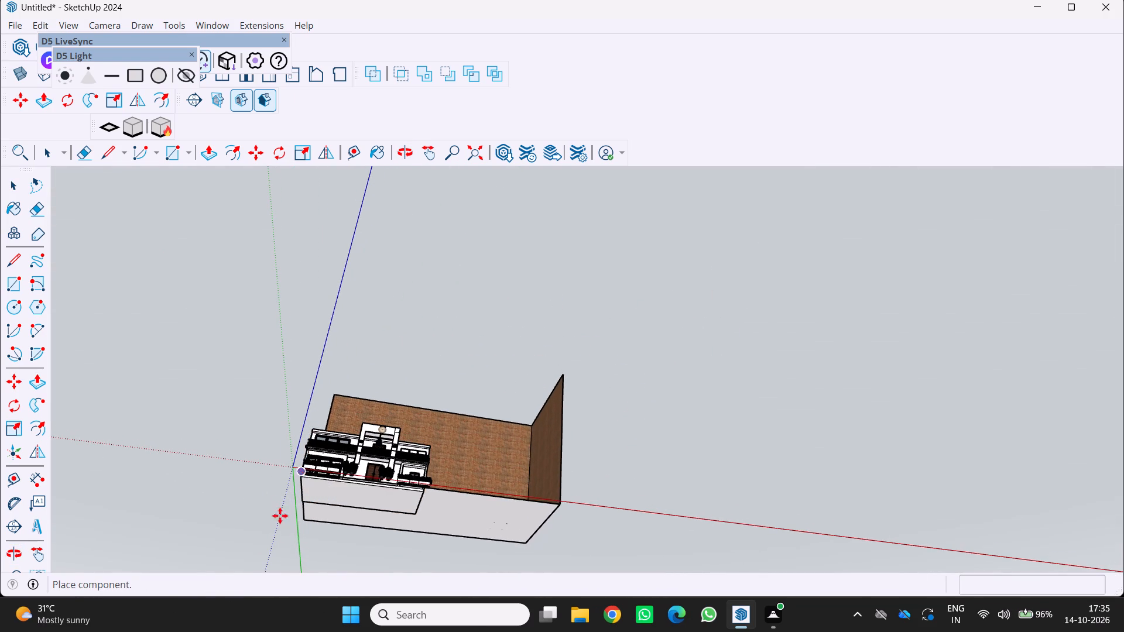
{"action": "key", "text": "space"}
{"action": "key", "text": "space"}
{"action": "left_click", "coordinate": [333, 531]}
Move the imported car and brick-wall component by its outer floor corner about 37' so its floor extends in front of the house.
{"action": "middle_click_drag", "start_coordinate": [375, 486], "coordinate": [325, 564]}
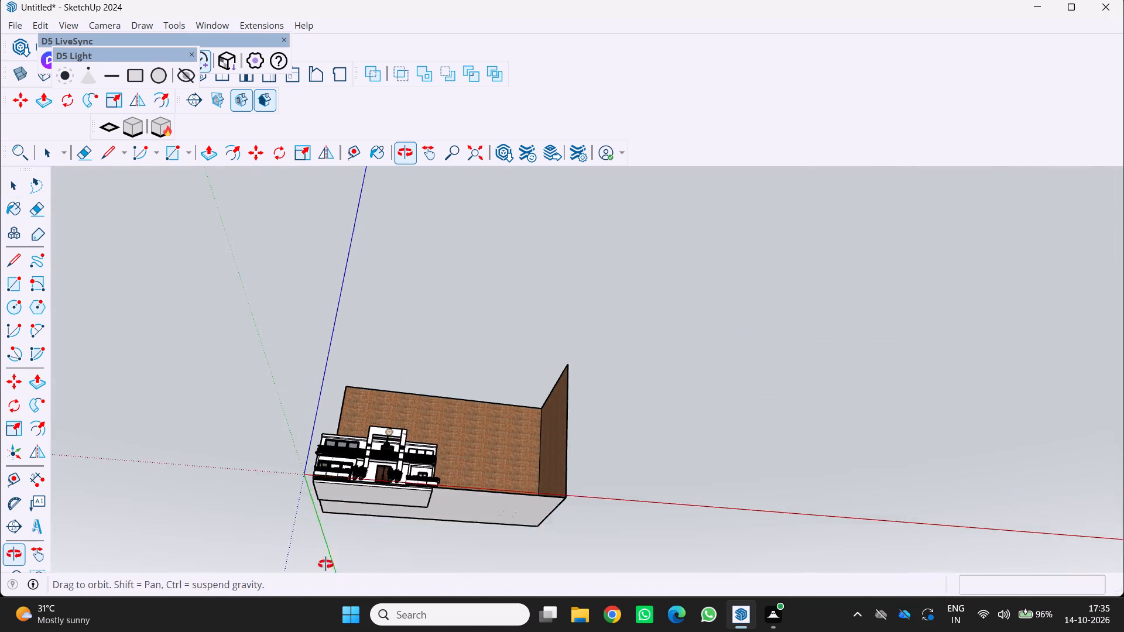
{"action": "middle_click_drag", "start_coordinate": [325, 564], "coordinate": [266, 623]}
{"action": "scroll", "coordinate": [271, 609], "scroll_direction": "down", "scroll_amount": 1}
{"action": "middle_click_drag", "start_coordinate": [413, 352], "coordinate": [490, 511]}
{"action": "scroll", "coordinate": [490, 510], "scroll_direction": "up", "scroll_amount": 1}
{"action": "scroll", "coordinate": [519, 437], "scroll_direction": "up", "scroll_amount": 4}
{"action": "middle_click_drag", "start_coordinate": [511, 435], "coordinate": [564, 351]}
{"action": "scroll", "coordinate": [511, 435], "scroll_direction": "up", "scroll_amount": 1}
{"action": "scroll", "coordinate": [448, 501], "scroll_direction": "up", "scroll_amount": 3}
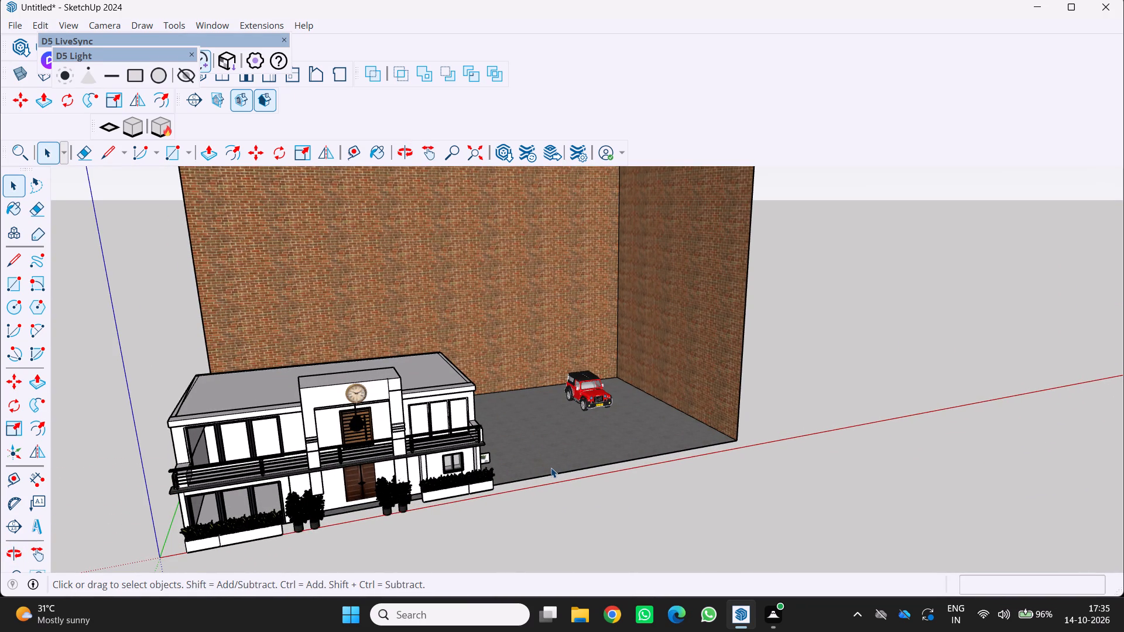
{"action": "key", "text": "m"}
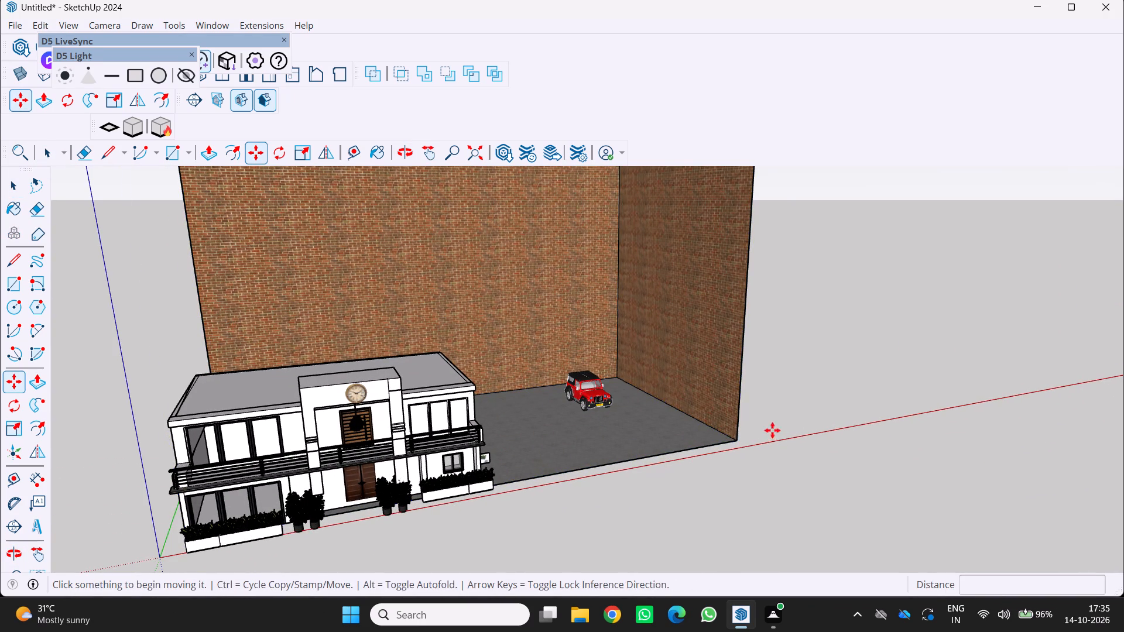
{"action": "left_click", "coordinate": [734, 437]}
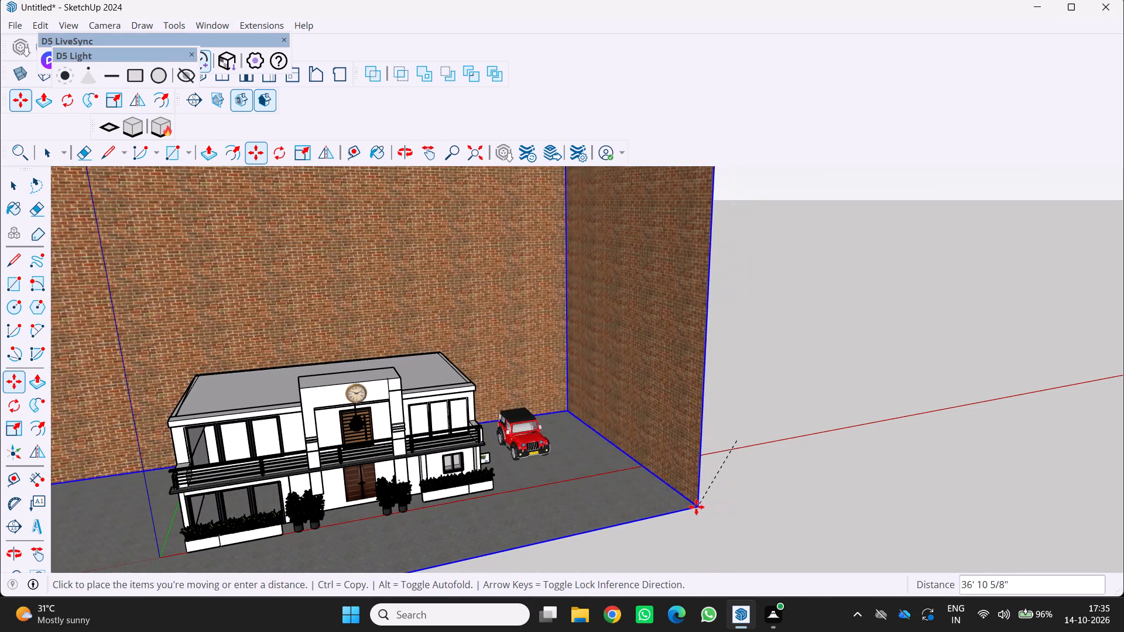
{"action": "left_click", "coordinate": [687, 507]}
{"action": "key", "text": "space"}
Move the car inside its component about 62' 7" onto the floor's front edge, before the large ground-floor windows.
{"action": "middle_click_drag", "start_coordinate": [667, 443], "coordinate": [627, 380]}
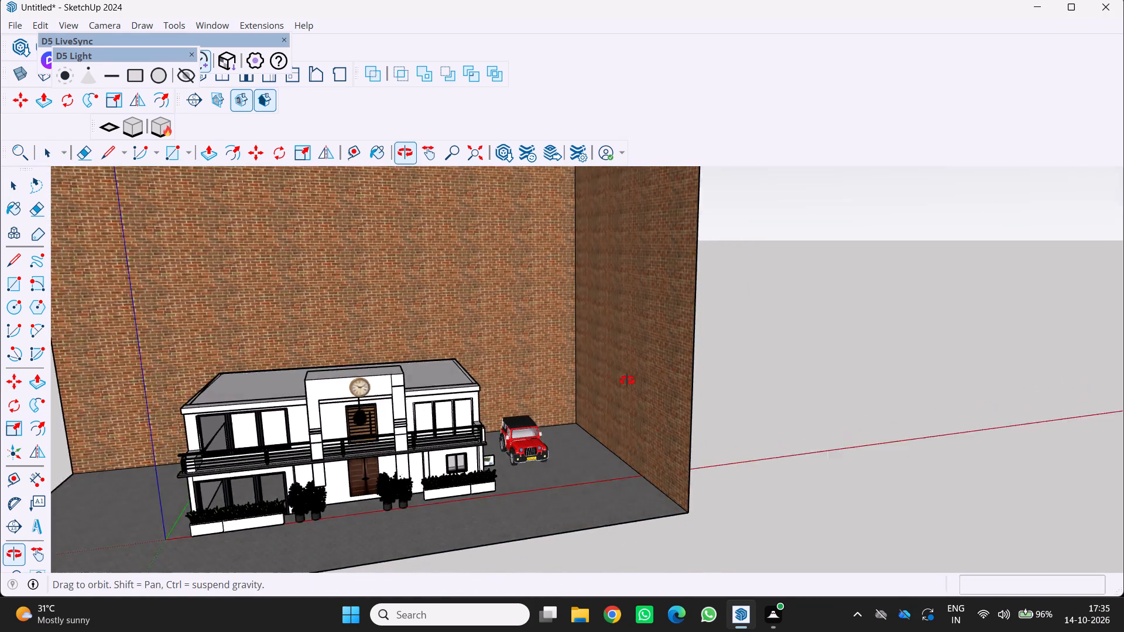
{"action": "middle_click_drag", "start_coordinate": [627, 380], "coordinate": [623, 351]}
{"action": "key", "text": "space"}
{"action": "scroll", "coordinate": [631, 442], "scroll_direction": "down", "scroll_amount": 3}
{"action": "middle_click_drag", "start_coordinate": [634, 432], "coordinate": [602, 571]}
{"action": "key", "text": "space"}
{"action": "key", "text": "space"}
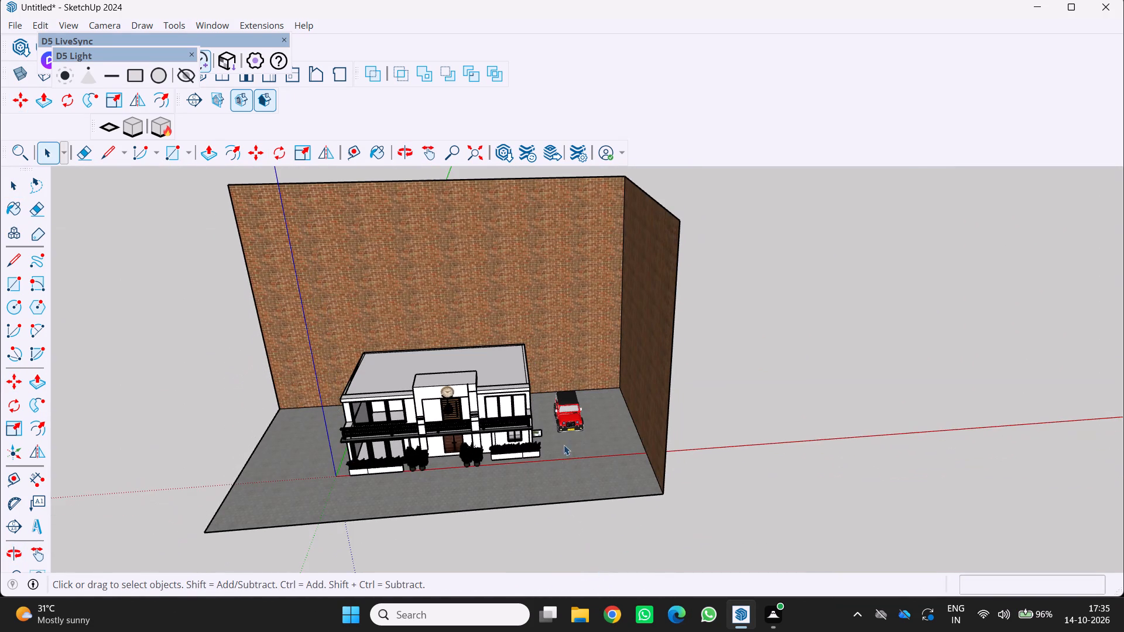
{"action": "left_click", "coordinate": [576, 437]}
{"action": "left_click", "coordinate": [579, 411]}
{"action": "left_click", "coordinate": [579, 411]}
{"action": "triple_click", "coordinate": [559, 417]}
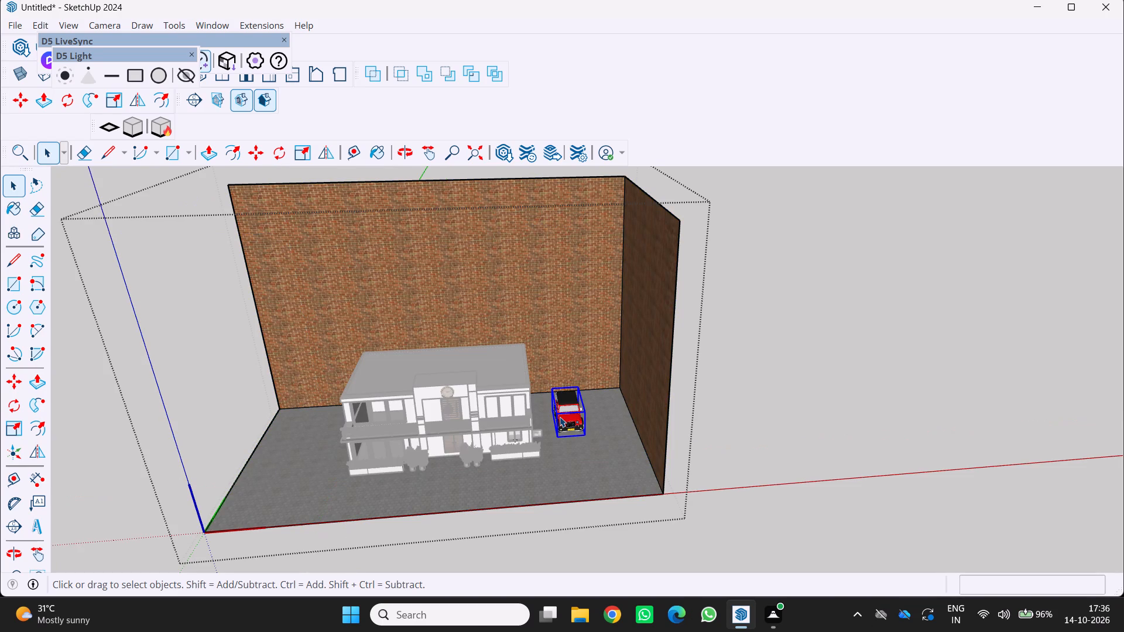
{"action": "key", "text": "m"}
{"action": "scroll", "coordinate": [581, 427], "scroll_direction": "up", "scroll_amount": 4}
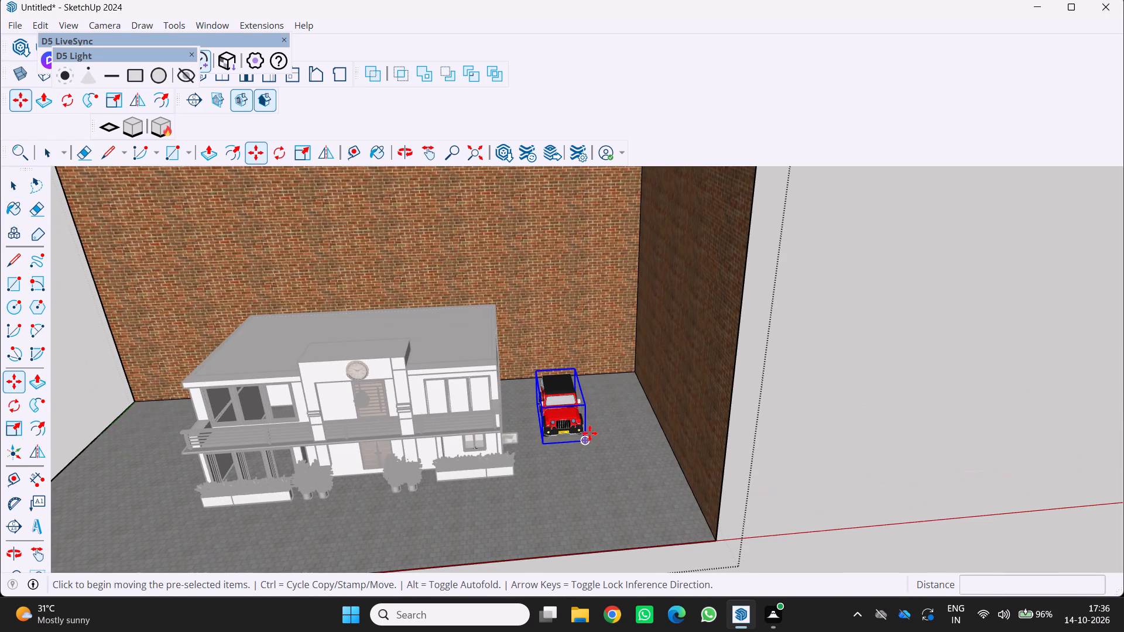
{"action": "left_click", "coordinate": [591, 433]}
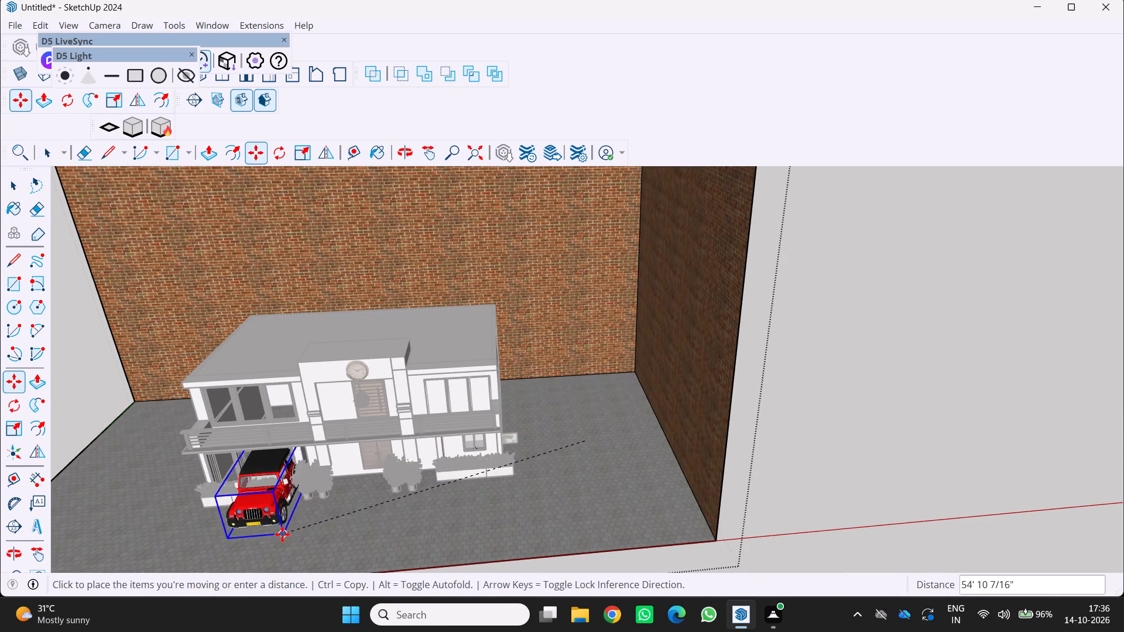
{"action": "scroll", "coordinate": [330, 497], "scroll_direction": "down", "scroll_amount": 4}
{"action": "scroll", "coordinate": [408, 433], "scroll_direction": "down", "scroll_amount": 4}
{"action": "scroll", "coordinate": [294, 533], "scroll_direction": "up", "scroll_amount": 4}
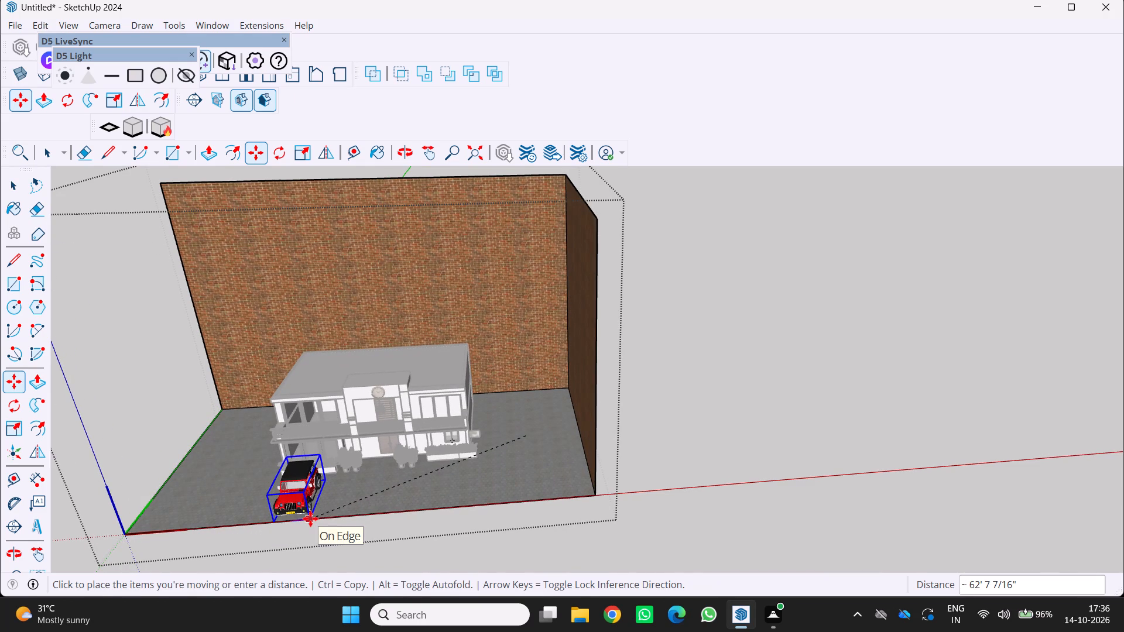
{"action": "left_click", "coordinate": [310, 518]}
{"action": "key", "text": "space"}
{"action": "left_click", "coordinate": [362, 527]}
Exit the component and examine the car's placement relative to the house and brick walls from several angles.
{"action": "middle_click_drag", "start_coordinate": [362, 527], "coordinate": [419, 490]}
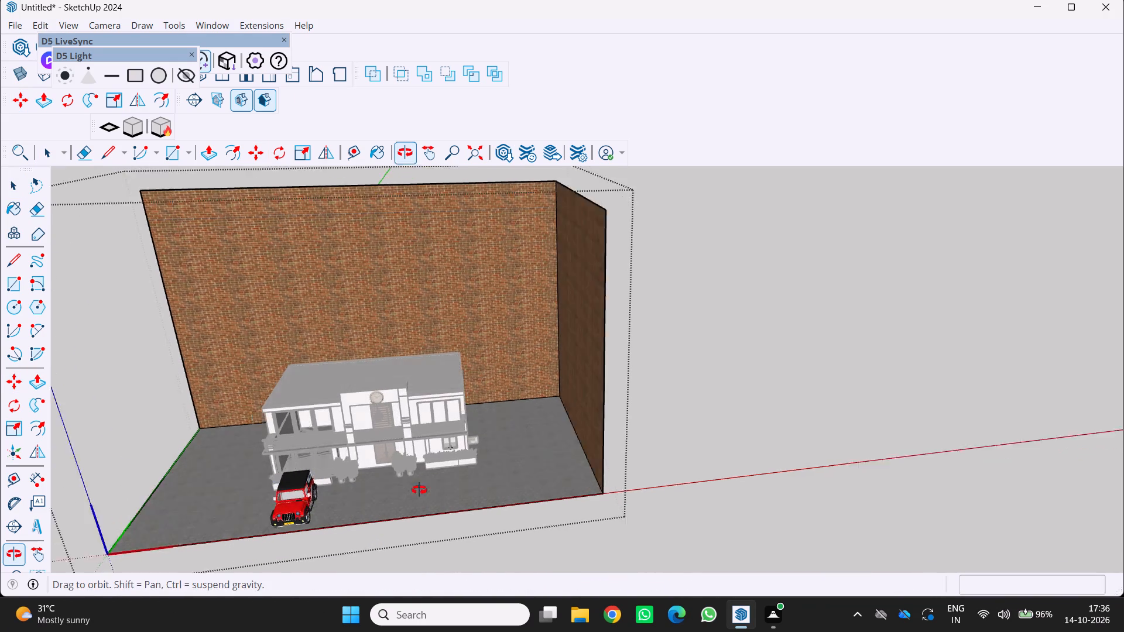
{"action": "middle_click_drag", "start_coordinate": [419, 490], "coordinate": [469, 461]}
{"action": "scroll", "coordinate": [464, 464], "scroll_direction": "down", "scroll_amount": 4}
{"action": "middle_click_drag", "start_coordinate": [423, 494], "coordinate": [331, 463]}
{"action": "key", "text": "space"}
{"action": "left_click", "coordinate": [173, 476]}
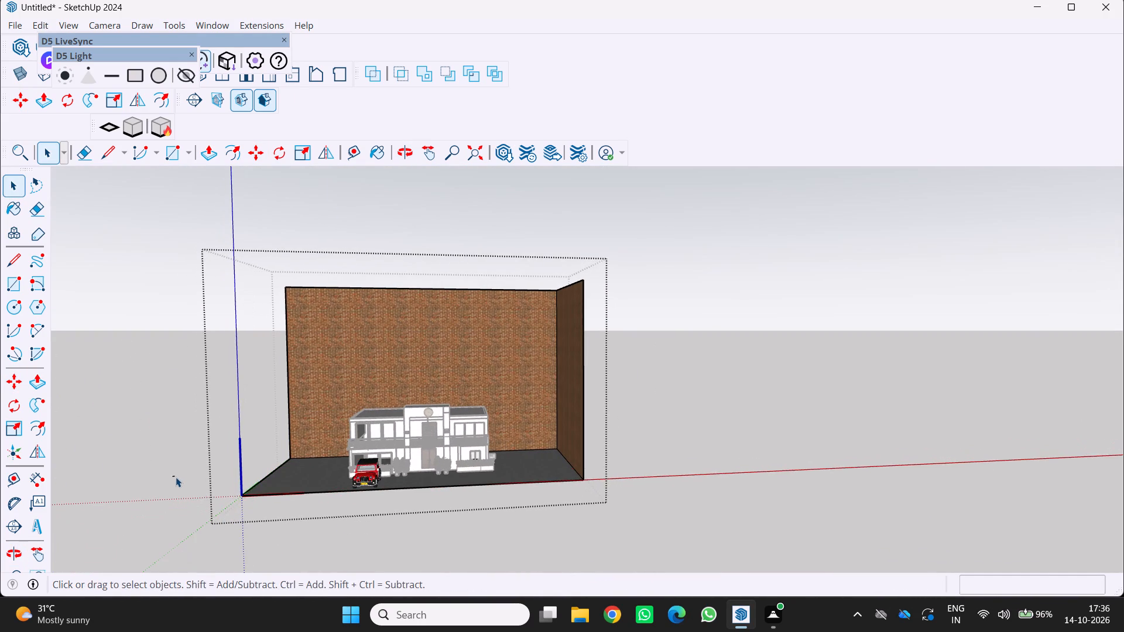
{"action": "middle_click_drag", "start_coordinate": [184, 445], "coordinate": [104, 626]}
{"action": "scroll", "coordinate": [301, 444], "scroll_direction": "up", "scroll_amount": 4}
{"action": "middle_click_drag", "start_coordinate": [426, 454], "coordinate": [502, 441]}
{"action": "middle_click_drag", "start_coordinate": [504, 441], "coordinate": [516, 434]}
{"action": "middle_click", "coordinate": [519, 432]}
{"action": "middle_click", "coordinate": [521, 428]}
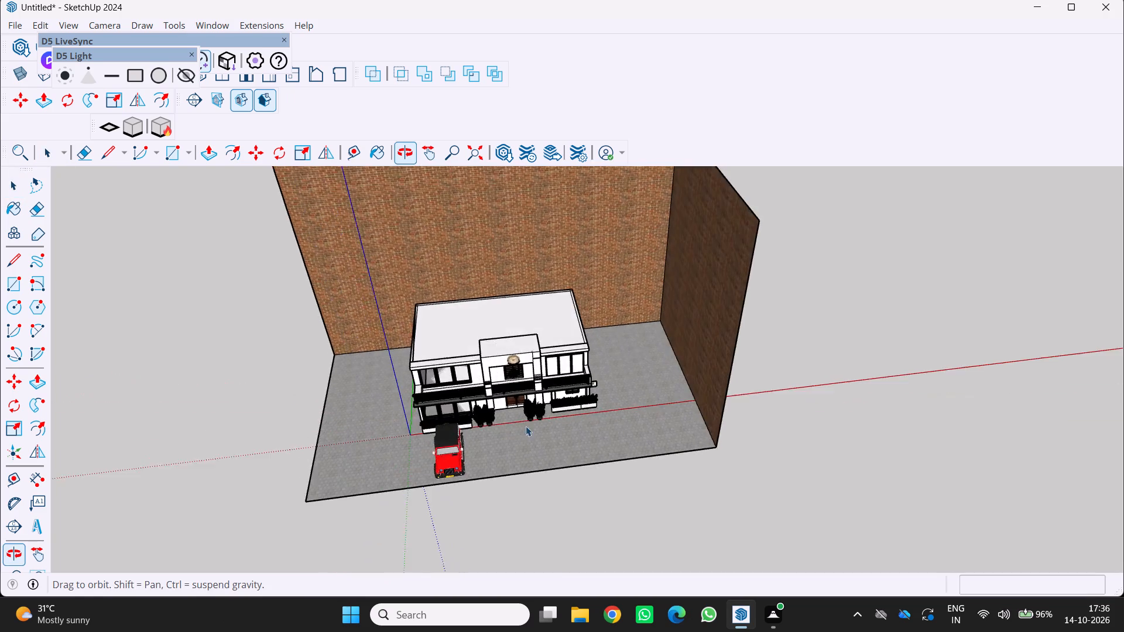
{"action": "scroll", "coordinate": [517, 437], "scroll_direction": "up", "scroll_amount": 7}
{"action": "middle_click_drag", "start_coordinate": [427, 452], "coordinate": [393, 379]}
{"action": "scroll", "coordinate": [433, 393], "scroll_direction": "down", "scroll_amount": 6}
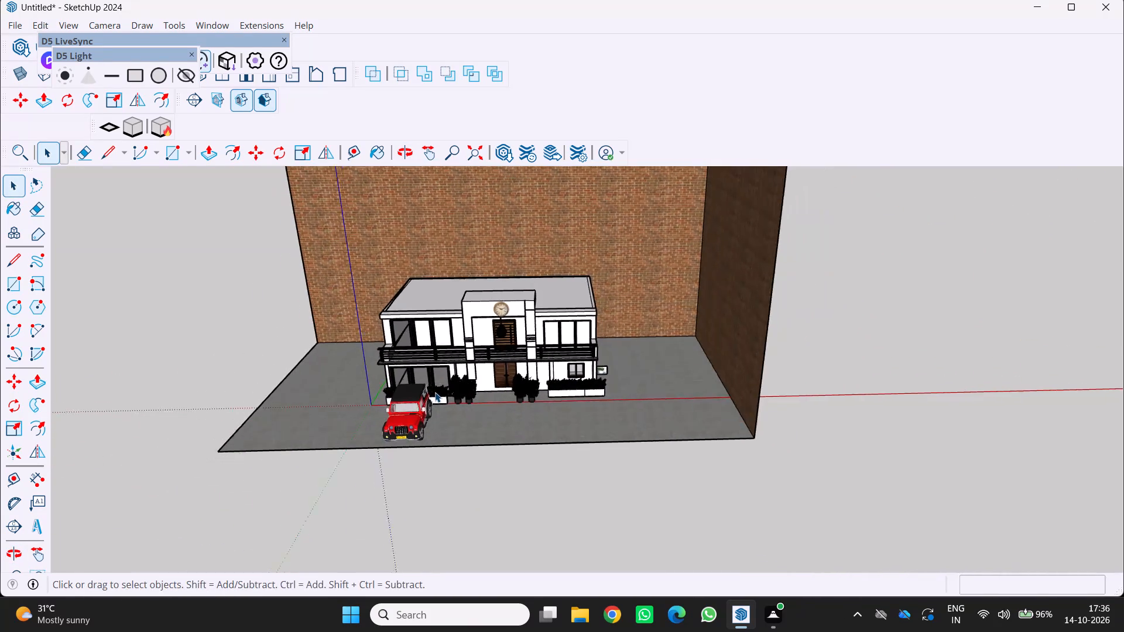
{"action": "scroll", "coordinate": [435, 392], "scroll_direction": "down", "scroll_amount": 2}
{"action": "middle_click_drag", "start_coordinate": [435, 391], "coordinate": [477, 320]}
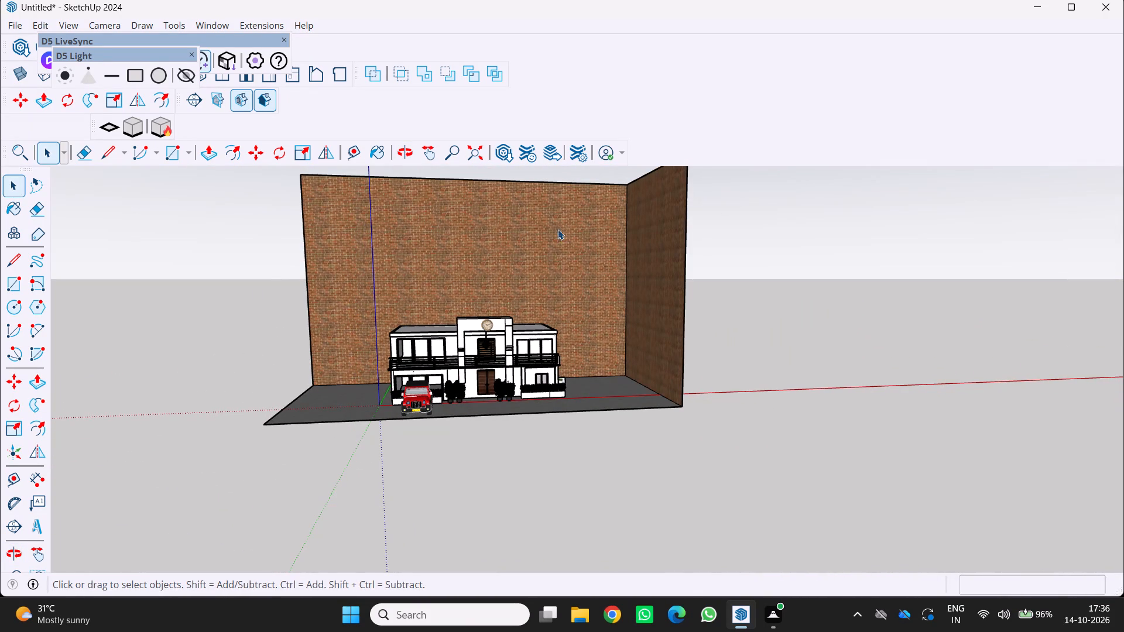
Delete the brick wall and grey floor faces inside the car component.
{"action": "left_click", "coordinate": [654, 265]}
{"action": "left_click", "coordinate": [654, 265]}
{"action": "double_click", "coordinate": [654, 265]}
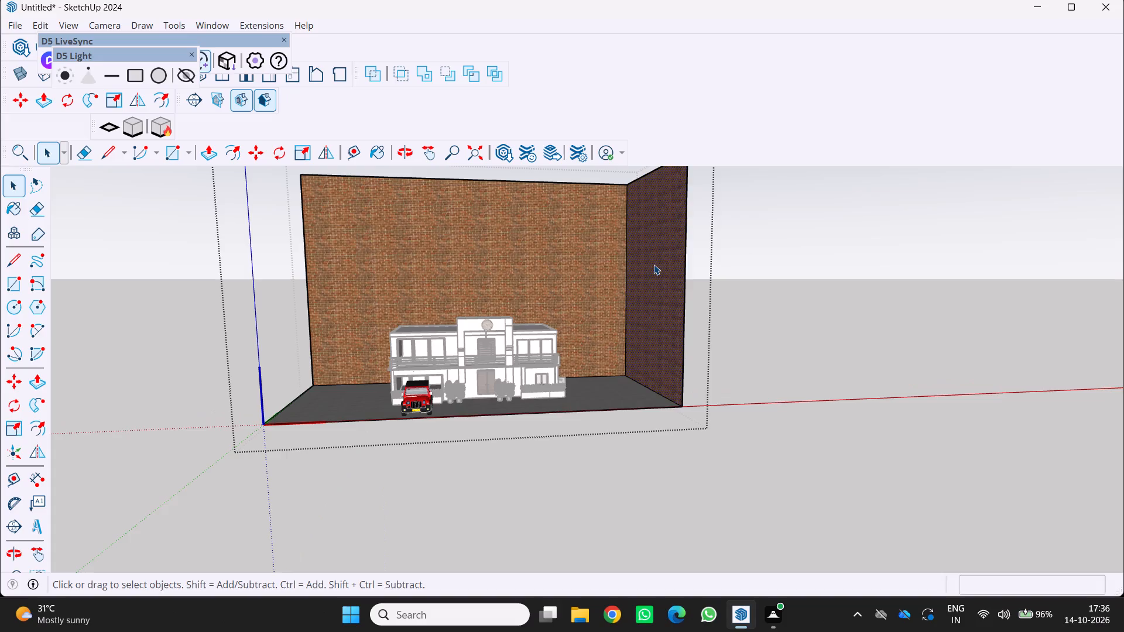
{"action": "key", "text": "Delete"}
Delete the leftover top and vertical edges of the back wall inside the car component.
{"action": "middle_click_drag", "start_coordinate": [653, 257], "coordinate": [654, 257]}
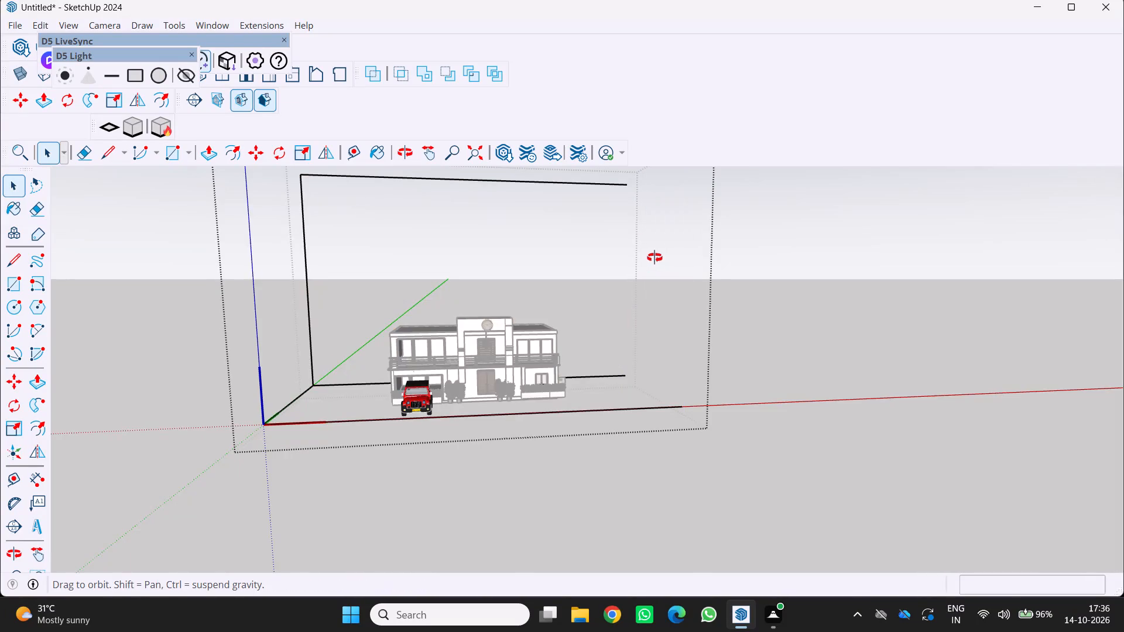
{"action": "middle_click_drag", "start_coordinate": [654, 257], "coordinate": [544, 408]}
{"action": "scroll", "coordinate": [584, 344], "scroll_direction": "up", "scroll_amount": 3}
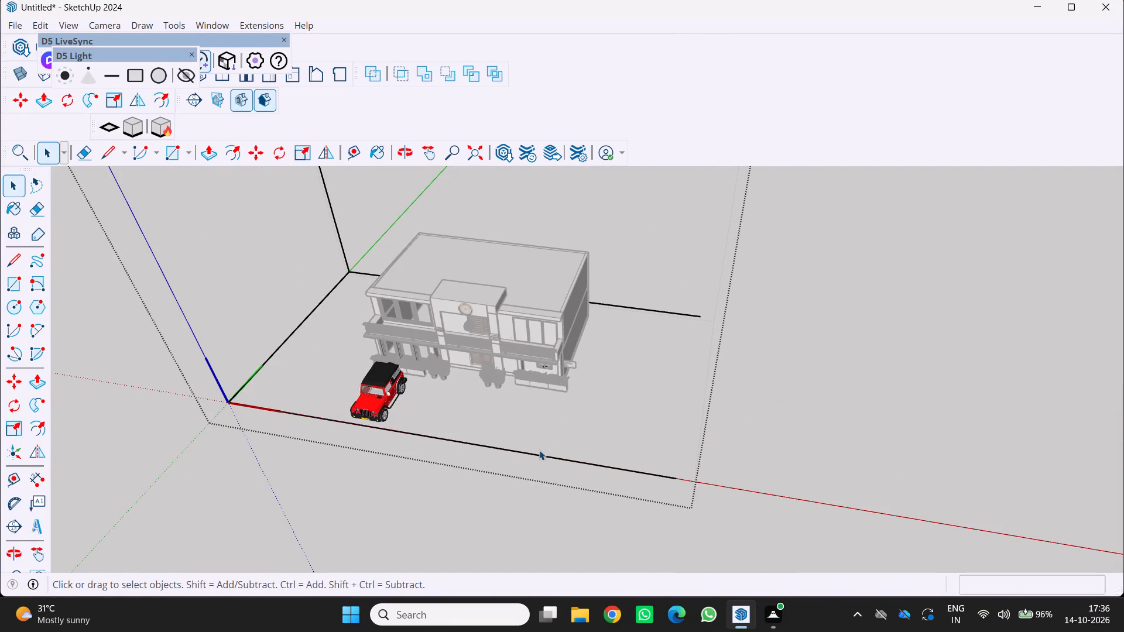
{"action": "middle_click_drag", "start_coordinate": [309, 183], "coordinate": [542, 272]}
{"action": "scroll", "coordinate": [539, 272], "scroll_direction": "down", "scroll_amount": 5}
{"action": "middle_click", "coordinate": [542, 272]}
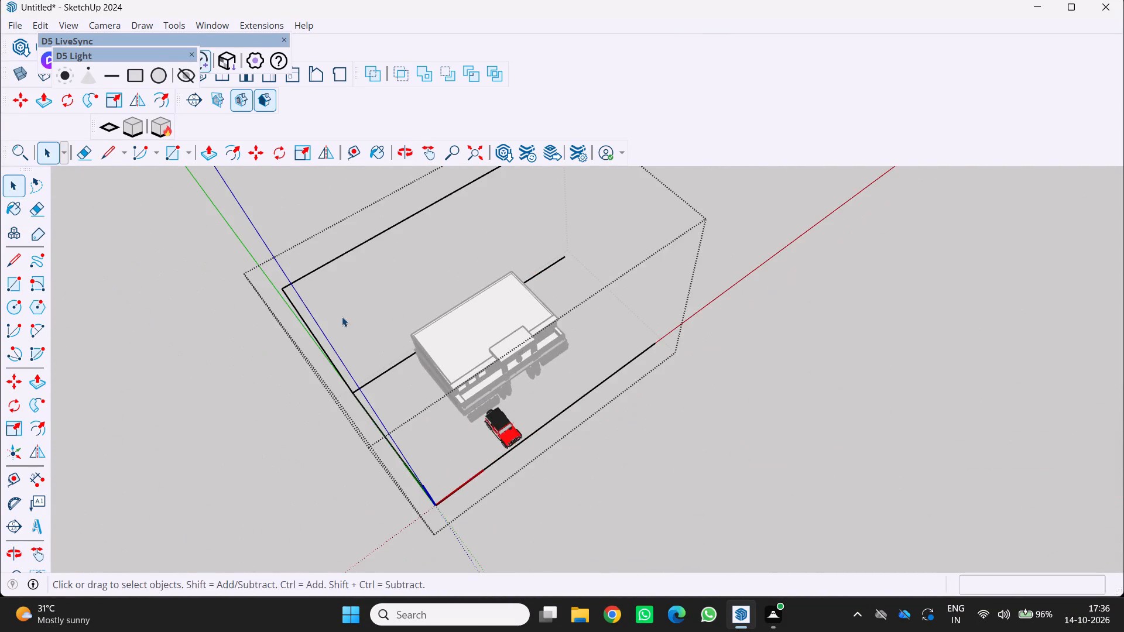
{"action": "middle_click_drag", "start_coordinate": [339, 316], "coordinate": [258, 246]}
{"action": "scroll", "coordinate": [313, 224], "scroll_direction": "down", "scroll_amount": 4}
{"action": "middle_click_drag", "start_coordinate": [385, 253], "coordinate": [386, 170]}
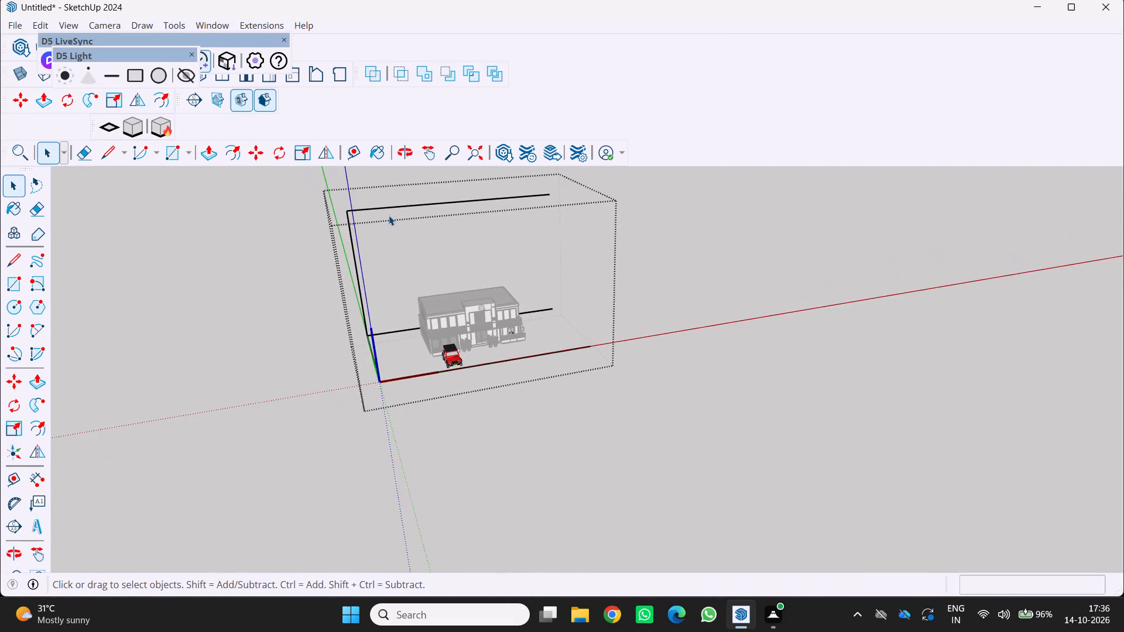
{"action": "scroll", "coordinate": [389, 215], "scroll_direction": "up", "scroll_amount": 4}
{"action": "left_click", "coordinate": [427, 201]}
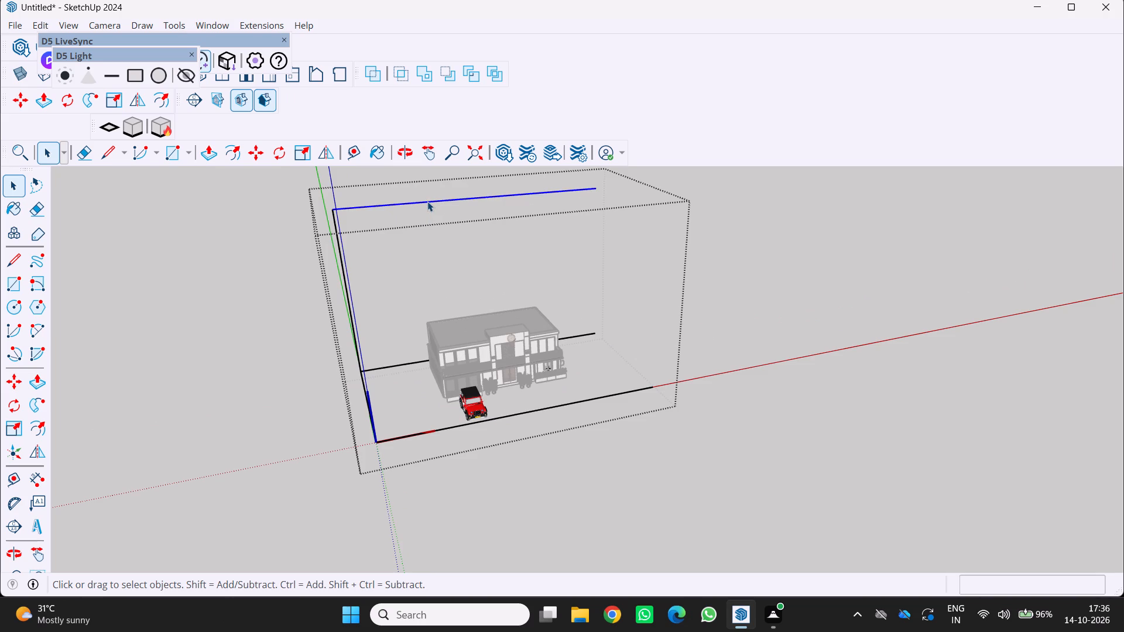
{"action": "key", "text": "Delete"}
{"action": "scroll", "coordinate": [301, 260], "scroll_direction": "up", "scroll_amount": 4}
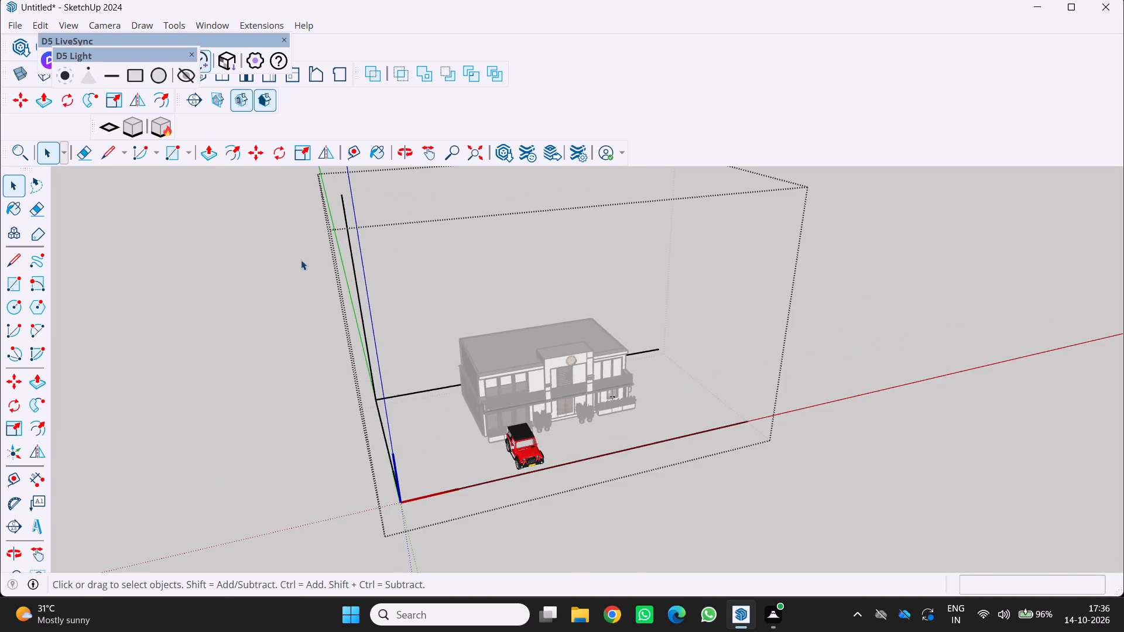
{"action": "middle_click_drag", "start_coordinate": [315, 265], "coordinate": [191, 288]}
{"action": "middle_click", "coordinate": [190, 288]}
{"action": "scroll", "coordinate": [190, 288], "scroll_direction": "up", "scroll_amount": 1}
{"action": "middle_click", "coordinate": [187, 286]}
{"action": "scroll", "coordinate": [313, 292], "scroll_direction": "up", "scroll_amount": 2}
{"action": "scroll", "coordinate": [331, 286], "scroll_direction": "down", "scroll_amount": 5}
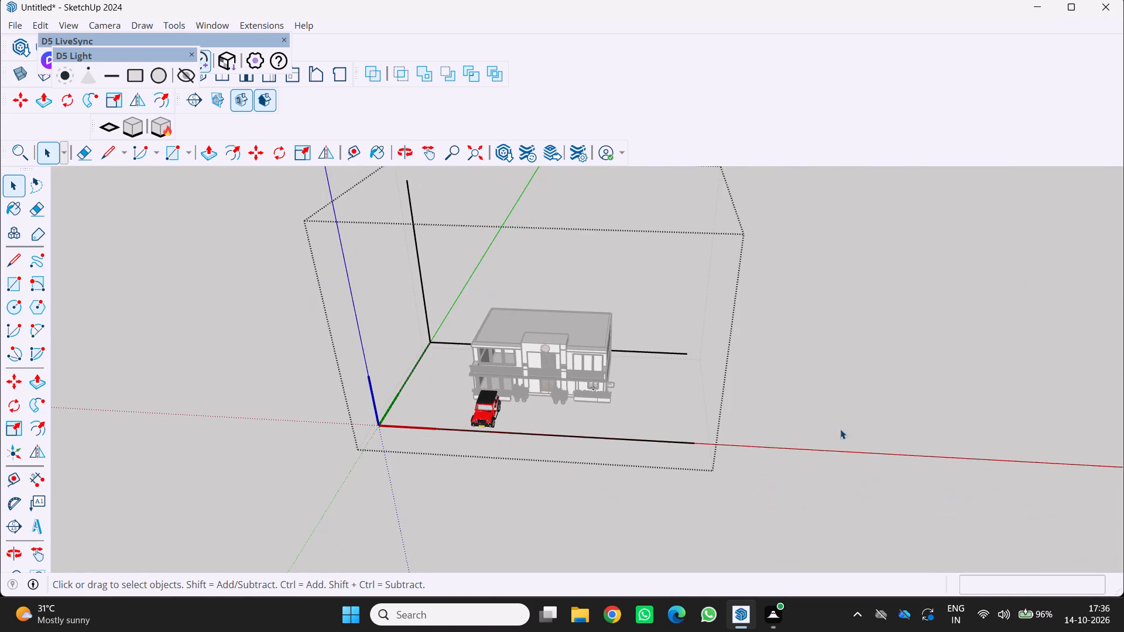
{"action": "scroll", "coordinate": [598, 383], "scroll_direction": "up", "scroll_amount": 2}
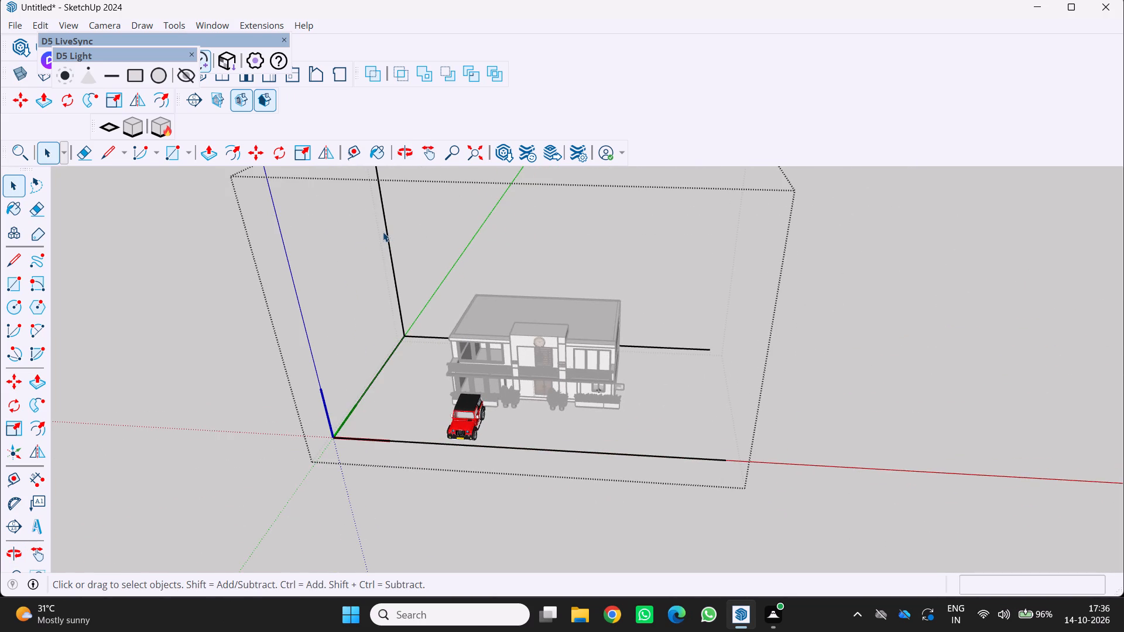
{"action": "left_click", "coordinate": [385, 232]}
{"action": "key", "text": "Delete"}
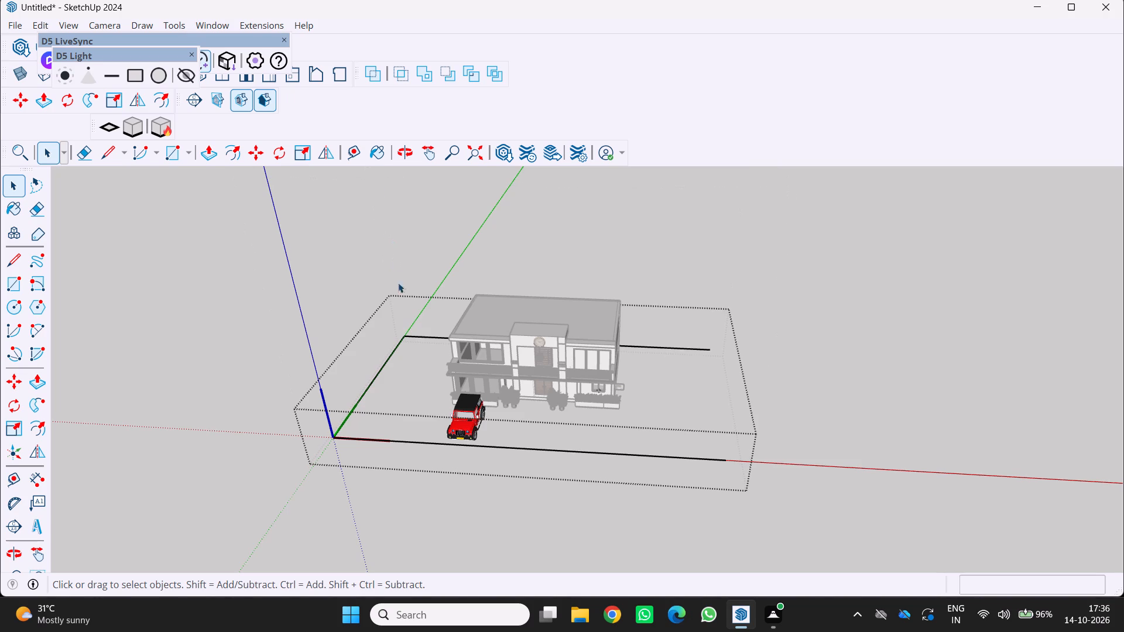
Delete the leftover back and side edges of the floor inside the car component.
{"action": "scroll", "coordinate": [436, 349], "scroll_direction": "up", "scroll_amount": 1}
{"action": "middle_click_drag", "start_coordinate": [436, 348], "coordinate": [522, 291]}
{"action": "scroll", "coordinate": [414, 353], "scroll_direction": "up", "scroll_amount": 4}
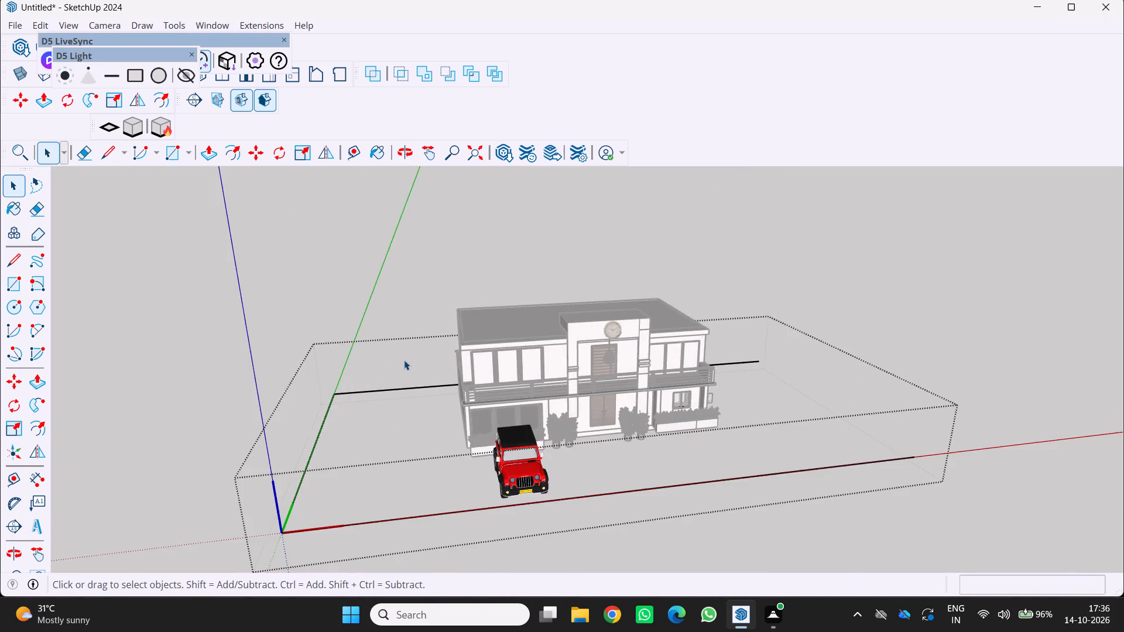
{"action": "scroll", "coordinate": [400, 388], "scroll_direction": "up", "scroll_amount": 4}
{"action": "left_click", "coordinate": [389, 389]}
{"action": "key", "text": "Delete"}
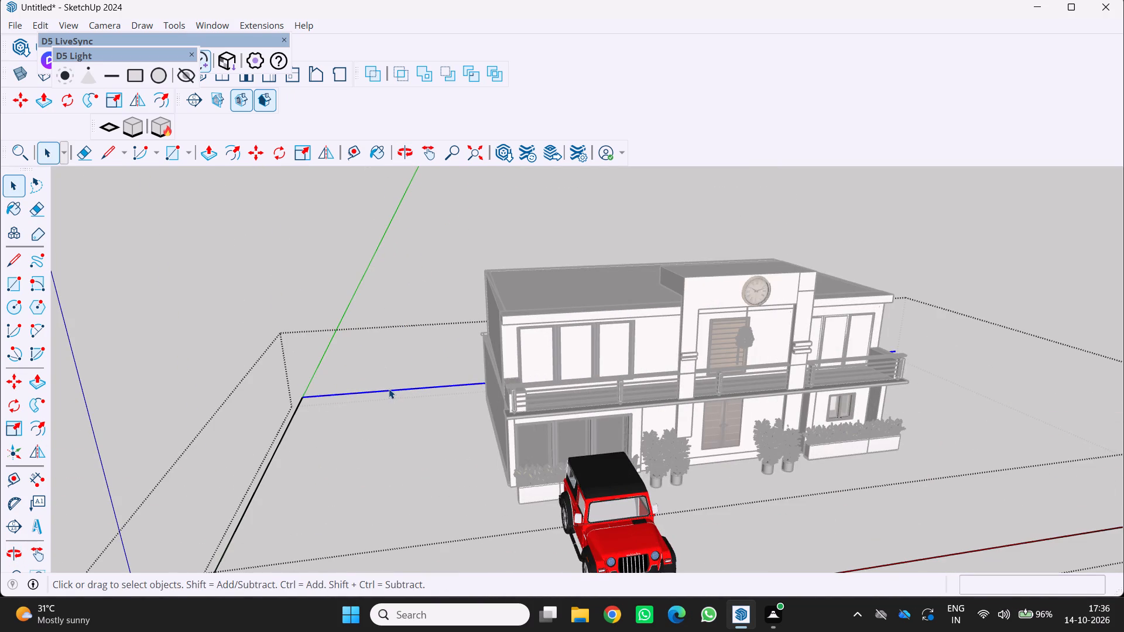
{"action": "scroll", "coordinate": [376, 386], "scroll_direction": "down", "scroll_amount": 6}
{"action": "scroll", "coordinate": [283, 483], "scroll_direction": "up", "scroll_amount": 12}
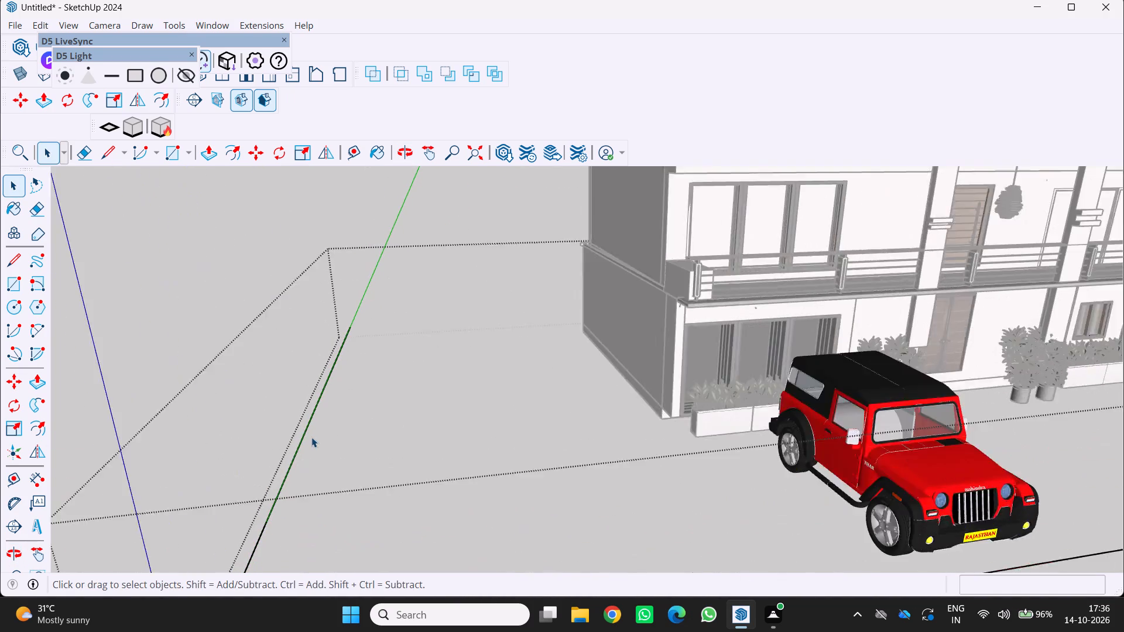
{"action": "scroll", "coordinate": [311, 437], "scroll_direction": "up", "scroll_amount": 1}
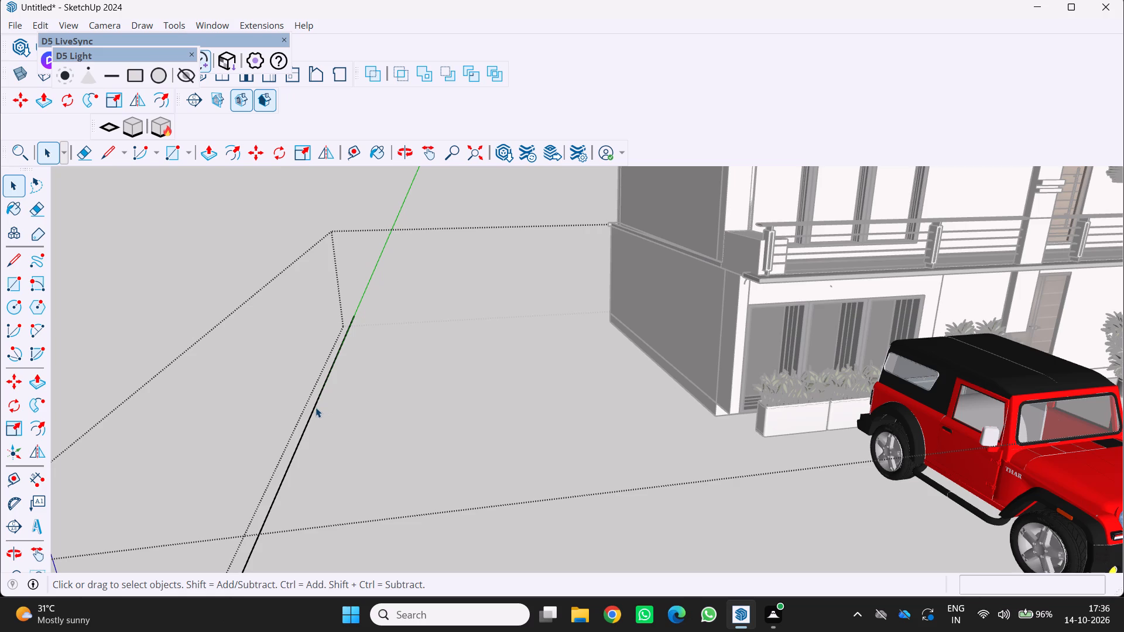
{"action": "left_click", "coordinate": [316, 407]}
{"action": "key", "text": "Delete"}
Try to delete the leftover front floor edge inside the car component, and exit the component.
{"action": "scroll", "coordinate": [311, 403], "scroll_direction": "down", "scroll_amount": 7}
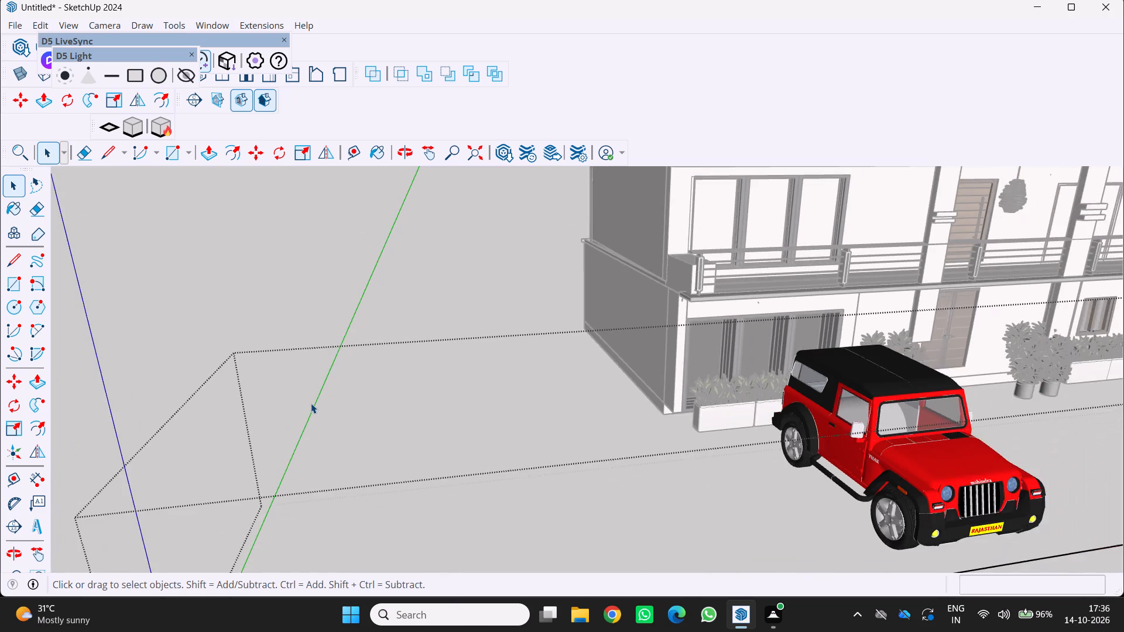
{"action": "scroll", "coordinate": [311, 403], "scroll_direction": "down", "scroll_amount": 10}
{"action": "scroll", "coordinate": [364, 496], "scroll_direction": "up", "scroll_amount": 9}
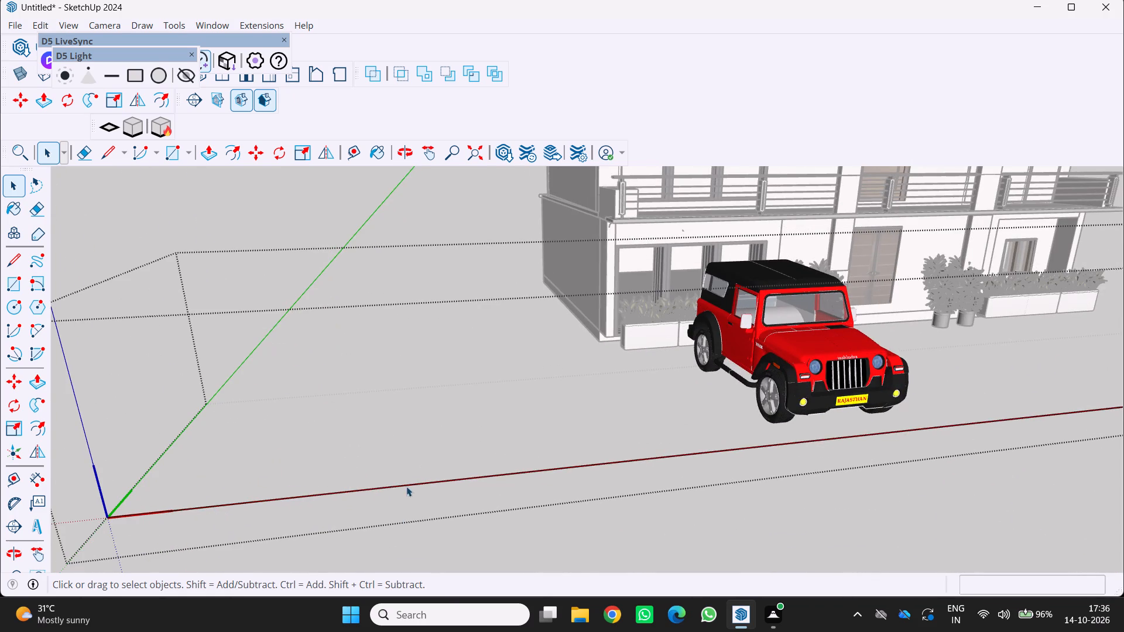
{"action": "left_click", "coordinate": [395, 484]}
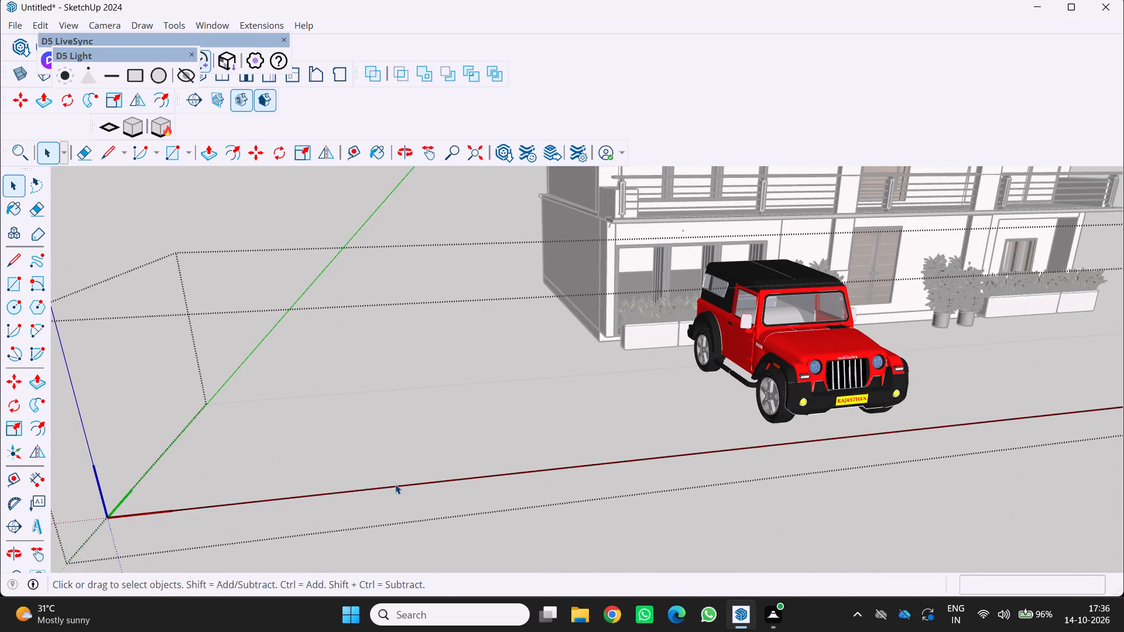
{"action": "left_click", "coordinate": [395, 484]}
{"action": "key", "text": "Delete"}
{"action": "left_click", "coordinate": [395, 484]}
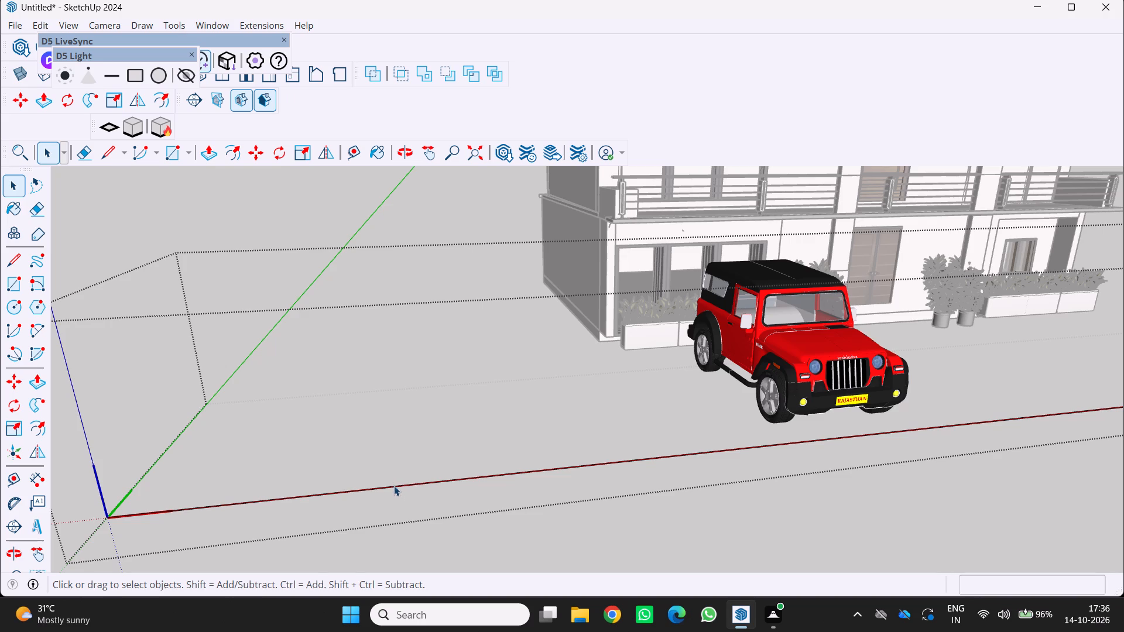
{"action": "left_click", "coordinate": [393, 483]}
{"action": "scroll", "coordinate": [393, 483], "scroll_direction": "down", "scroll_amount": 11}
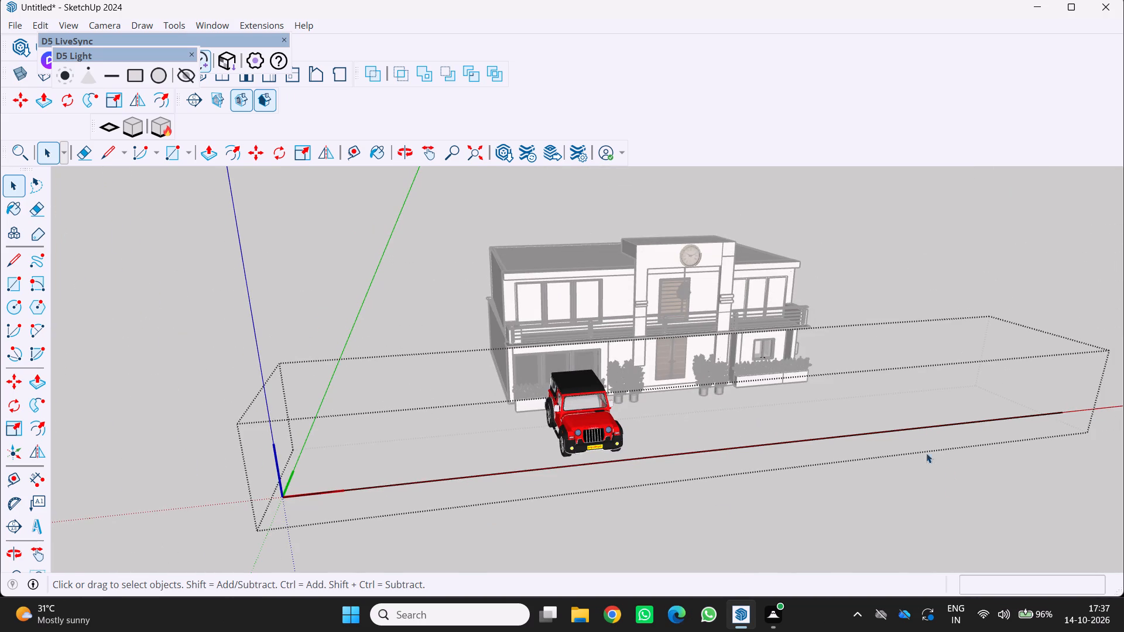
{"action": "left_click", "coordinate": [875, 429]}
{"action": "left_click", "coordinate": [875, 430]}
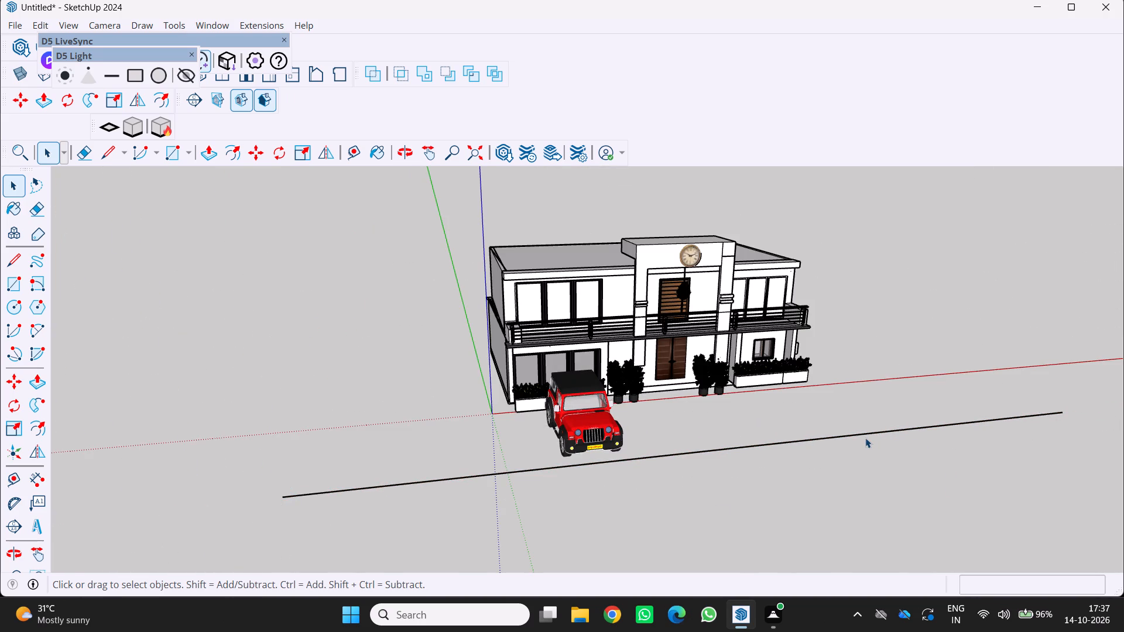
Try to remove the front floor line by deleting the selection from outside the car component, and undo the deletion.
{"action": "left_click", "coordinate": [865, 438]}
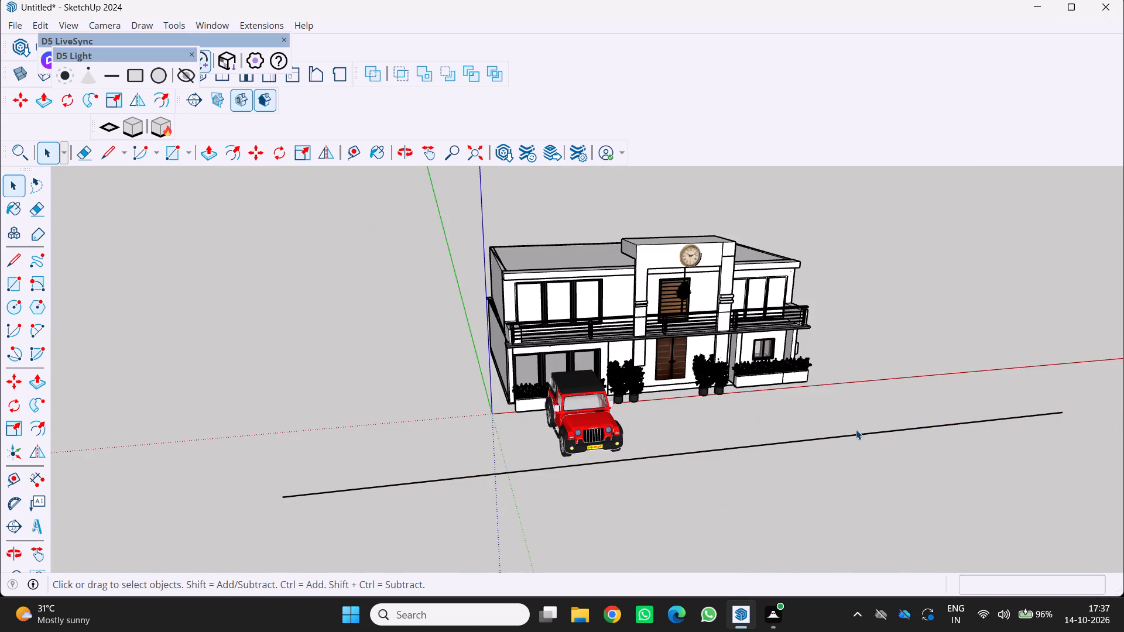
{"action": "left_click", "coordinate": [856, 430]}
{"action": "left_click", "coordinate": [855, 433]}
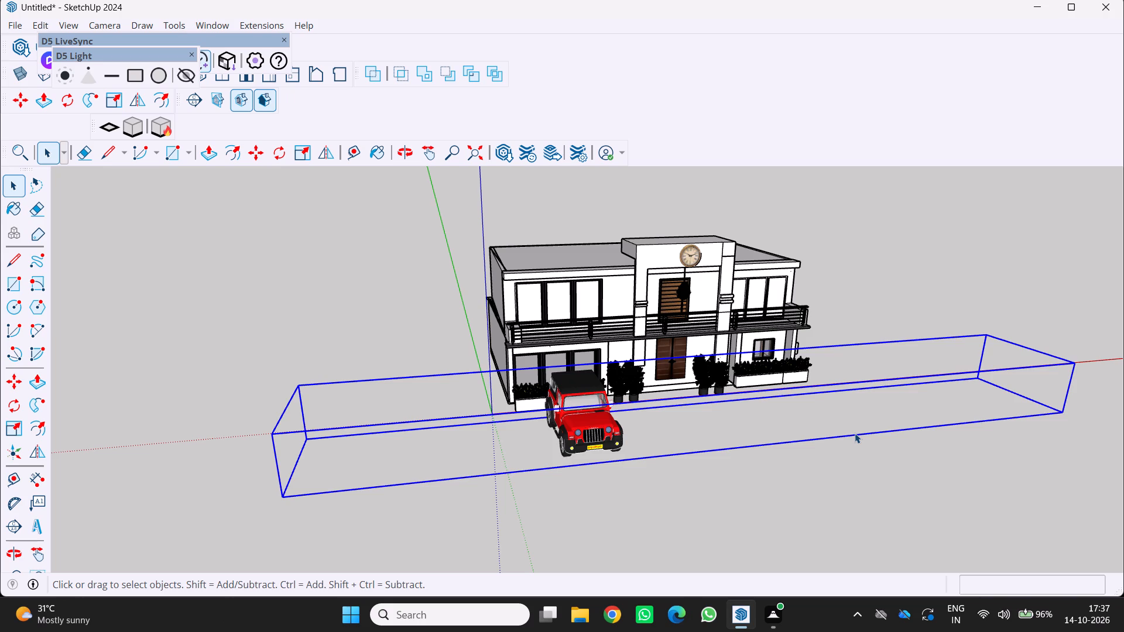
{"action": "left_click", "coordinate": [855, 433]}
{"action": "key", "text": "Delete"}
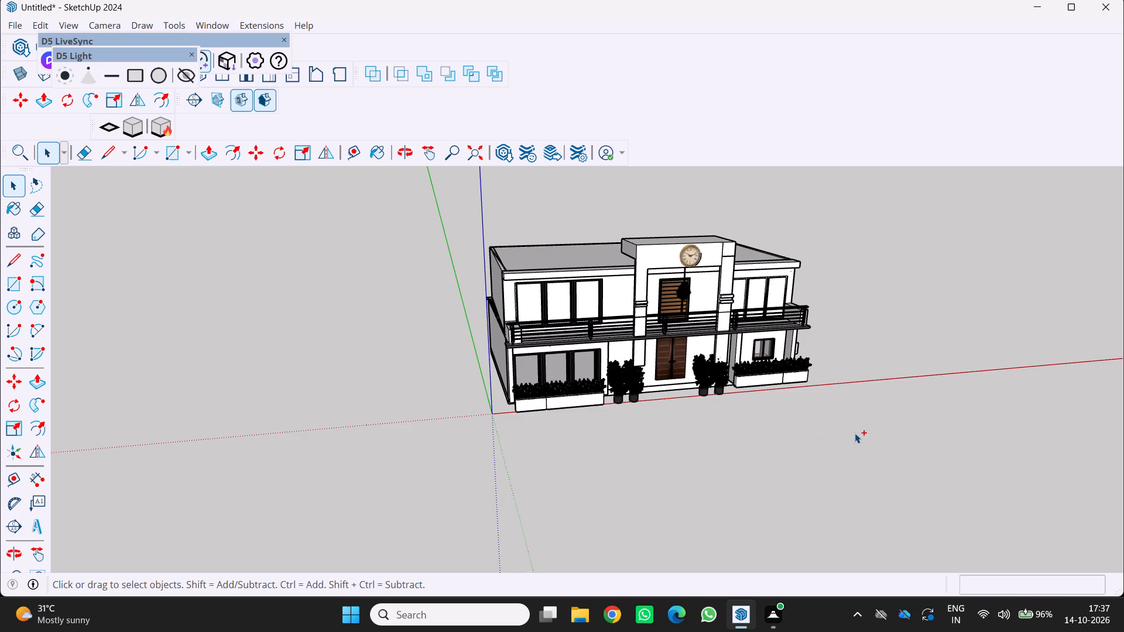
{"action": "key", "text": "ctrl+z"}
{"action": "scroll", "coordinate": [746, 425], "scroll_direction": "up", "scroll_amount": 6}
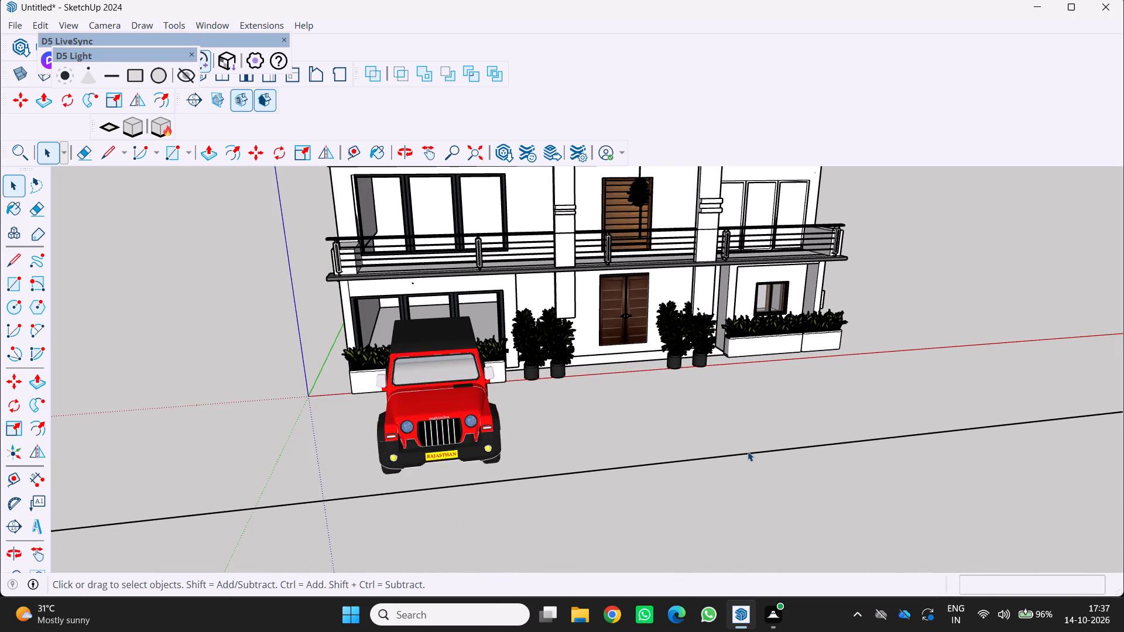
Delete the long leftover line in front of the car from inside the car component, and exit the component.
{"action": "left_click", "coordinate": [748, 451]}
{"action": "double_click", "coordinate": [748, 451]}
{"action": "triple_click", "coordinate": [748, 451]}
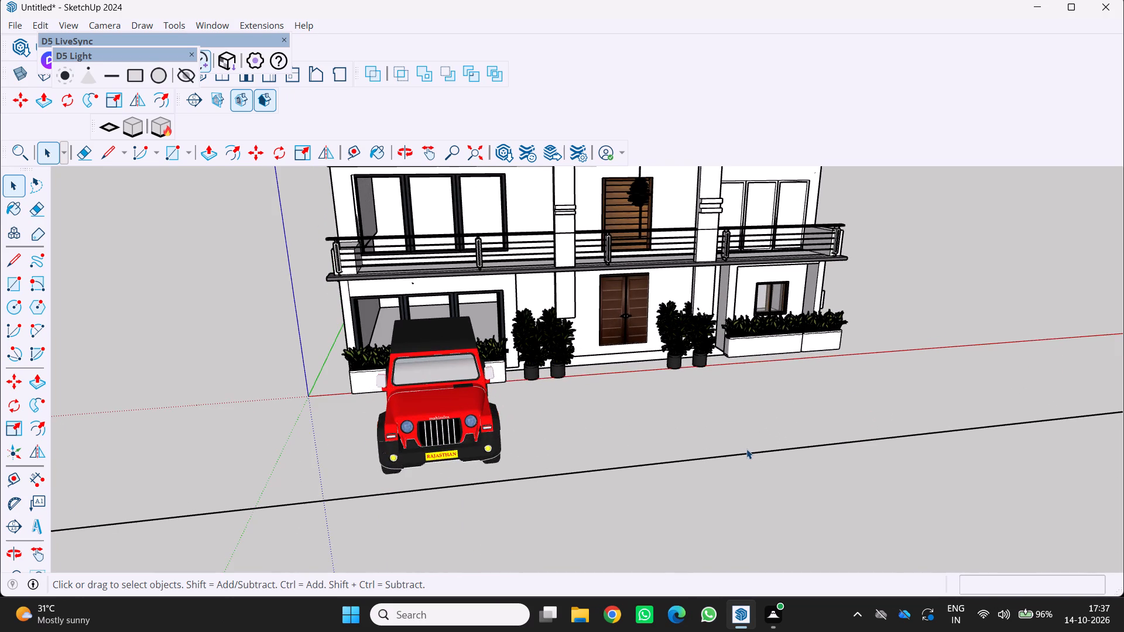
{"action": "left_click", "coordinate": [739, 451]}
{"action": "double_click", "coordinate": [742, 454]}
{"action": "left_click", "coordinate": [742, 454]}
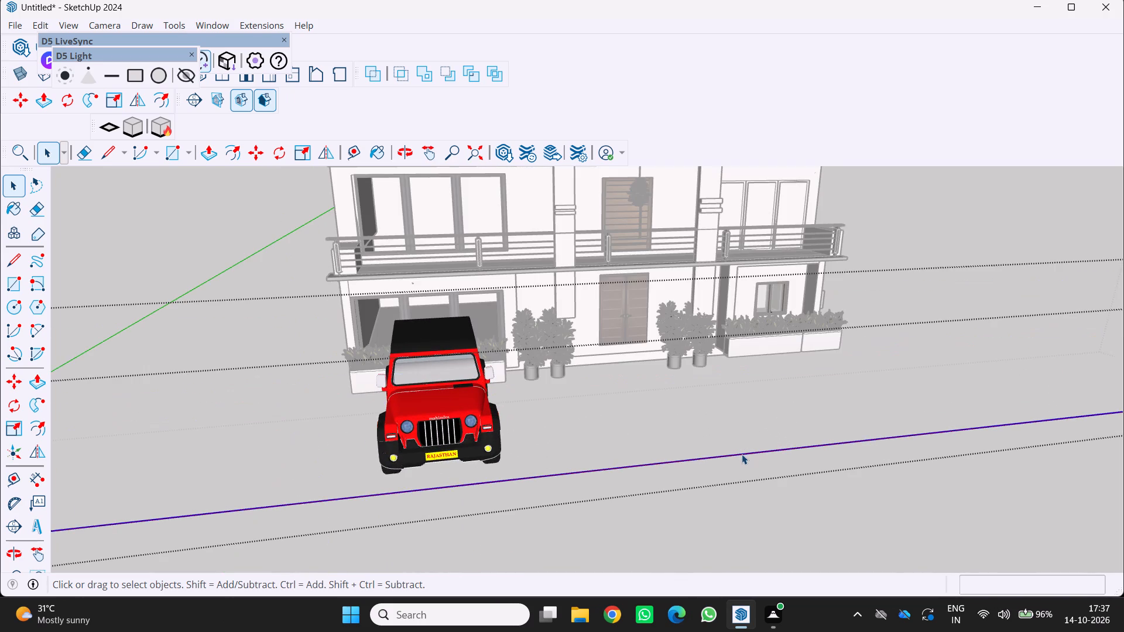
{"action": "key", "text": "Delete"}
{"action": "scroll", "coordinate": [735, 448], "scroll_direction": "down", "scroll_amount": 5}
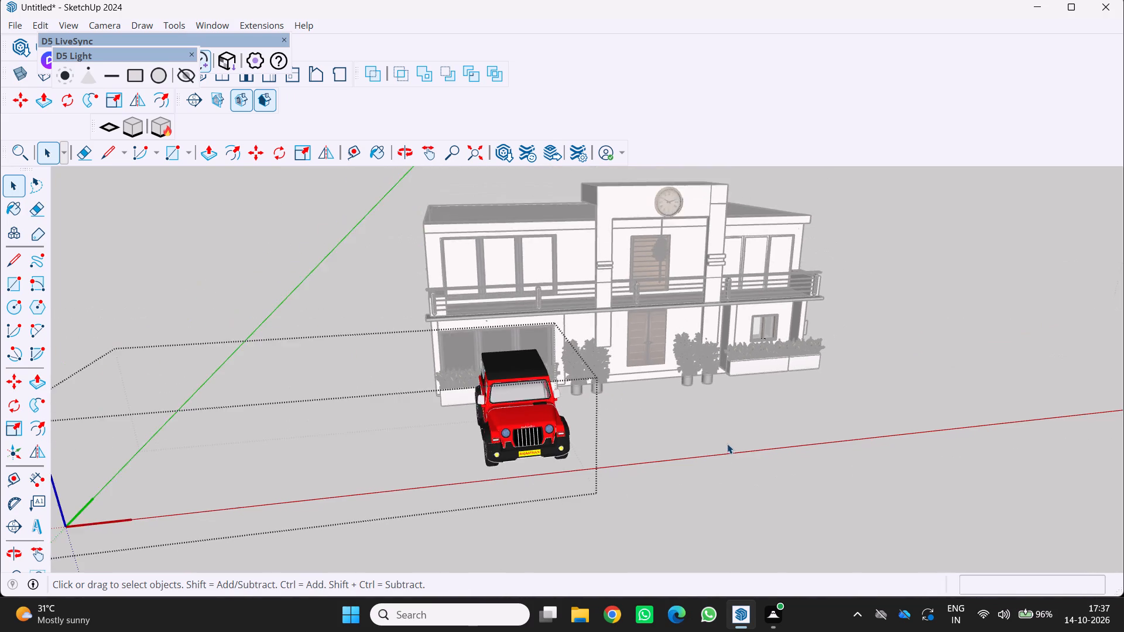
{"action": "middle_click_drag", "start_coordinate": [723, 444], "coordinate": [639, 399]}
{"action": "key", "text": "space"}
{"action": "left_click", "coordinate": [503, 479]}
Inspect the house front and the parked car from several angles and distances.
{"action": "middle_click_drag", "start_coordinate": [522, 449], "coordinate": [534, 479]}
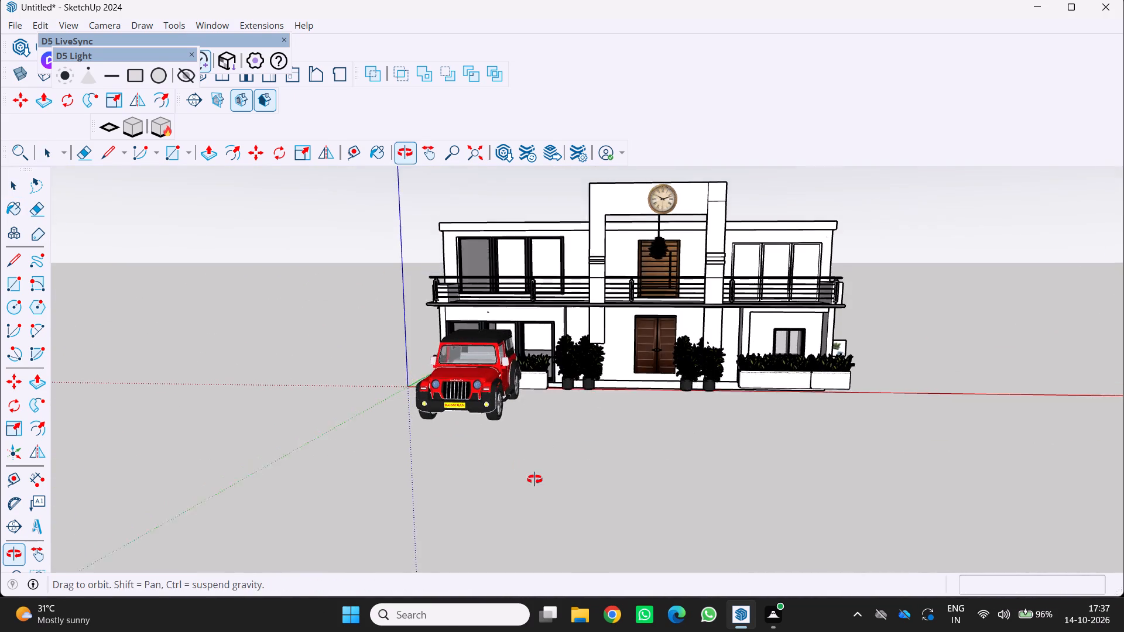
{"action": "middle_click_drag", "start_coordinate": [534, 479], "coordinate": [534, 540]}
{"action": "scroll", "coordinate": [537, 531], "scroll_direction": "down", "scroll_amount": 4}
{"action": "middle_click_drag", "start_coordinate": [521, 521], "coordinate": [609, 472]}
{"action": "scroll", "coordinate": [609, 472], "scroll_direction": "down", "scroll_amount": 1}
{"action": "middle_click_drag", "start_coordinate": [602, 474], "coordinate": [574, 481]}
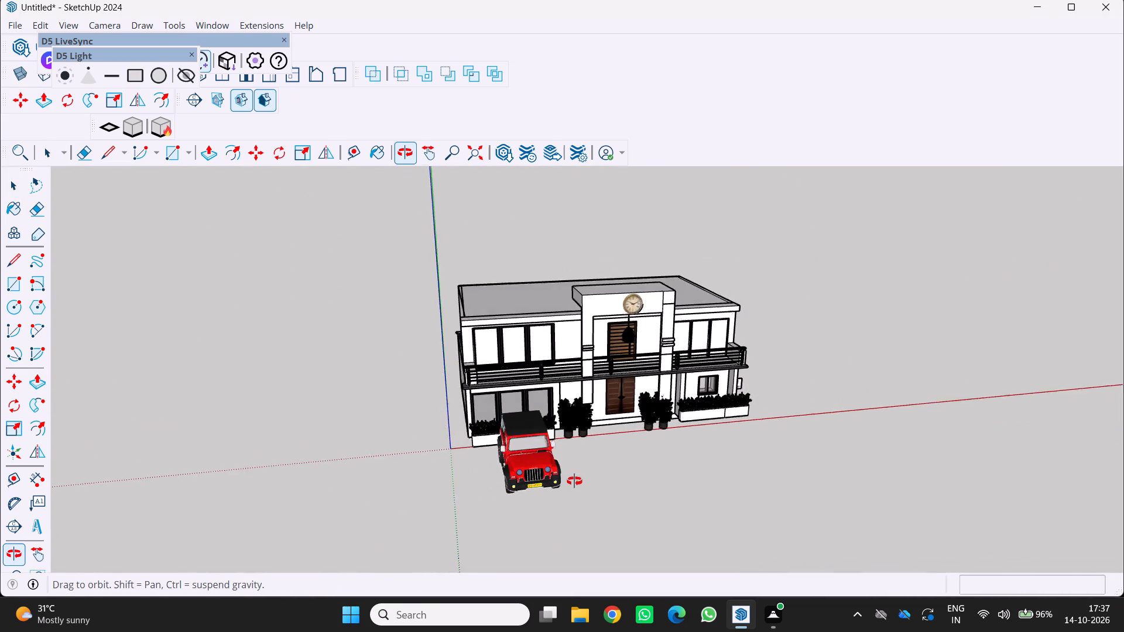
{"action": "middle_click_drag", "start_coordinate": [574, 481], "coordinate": [553, 486]}
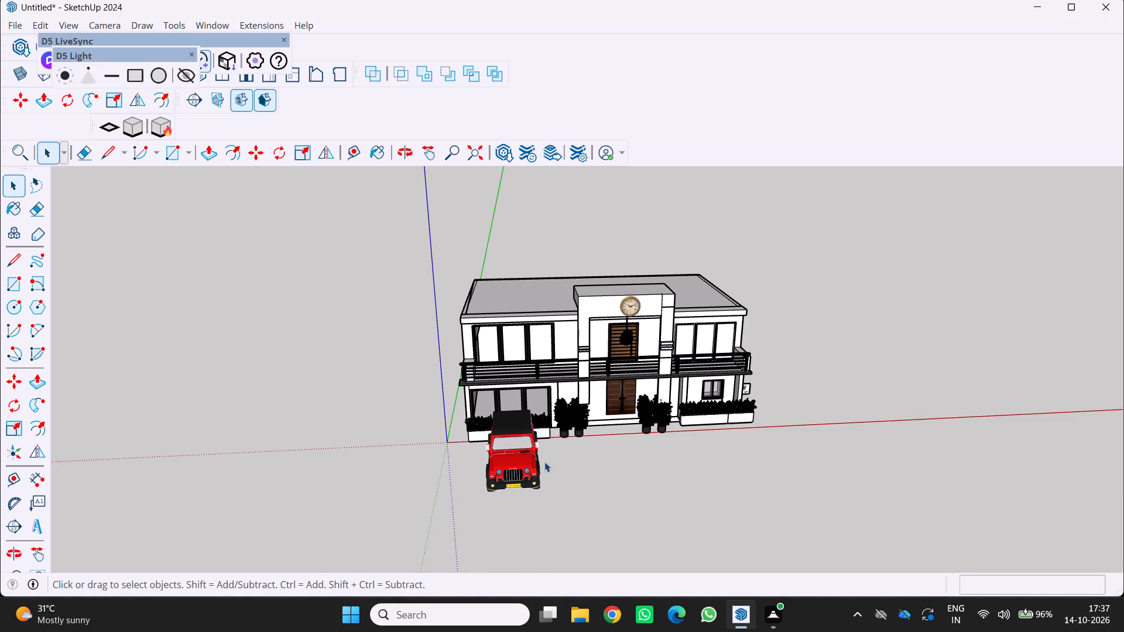
{"action": "scroll", "coordinate": [454, 435], "scroll_direction": "down", "scroll_amount": 2}
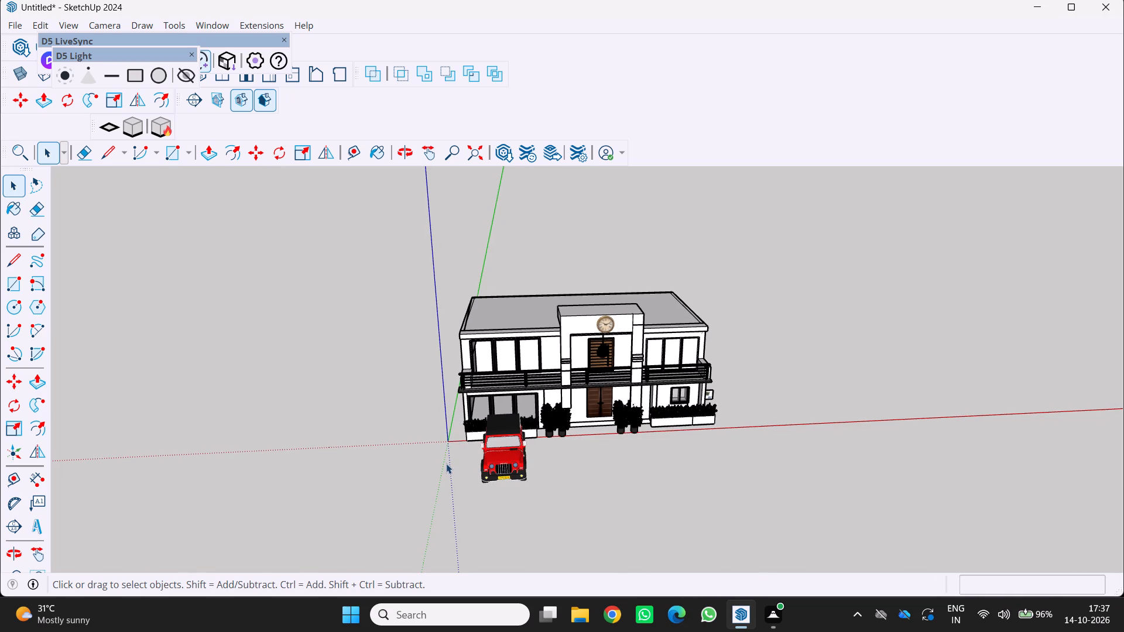
{"action": "middle_click_drag", "start_coordinate": [446, 463], "coordinate": [525, 423]}
{"action": "scroll", "coordinate": [518, 427], "scroll_direction": "down", "scroll_amount": 3}
{"action": "middle_click_drag", "start_coordinate": [510, 449], "coordinate": [427, 479]}
{"action": "middle_click", "coordinate": [427, 479]}
{"action": "middle_click", "coordinate": [425, 479]}
{"action": "scroll", "coordinate": [424, 479], "scroll_direction": "up", "scroll_amount": 3}
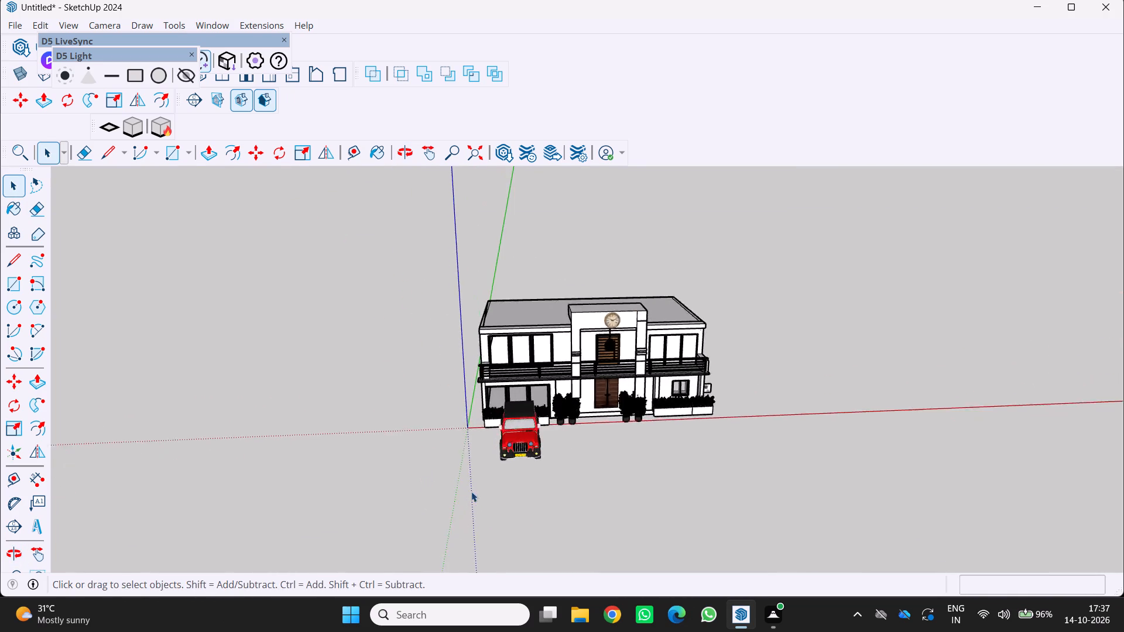
{"action": "scroll", "coordinate": [471, 492], "scroll_direction": "up", "scroll_amount": 5}
{"action": "middle_click_drag", "start_coordinate": [522, 452], "coordinate": [463, 428]}
{"action": "scroll", "coordinate": [449, 418], "scroll_direction": "up", "scroll_amount": 3}
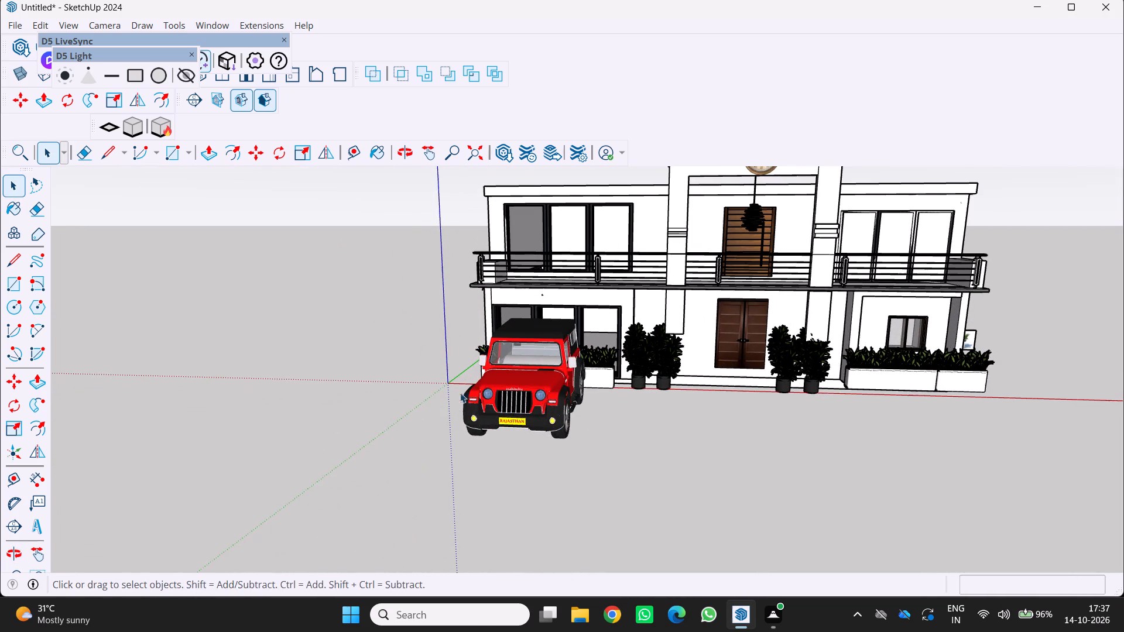
Draw a ground rectangle of about 50' by 57' from the house's front corner beside the planter, extending forward under the car.
{"action": "left_click", "coordinate": [10, 288]}
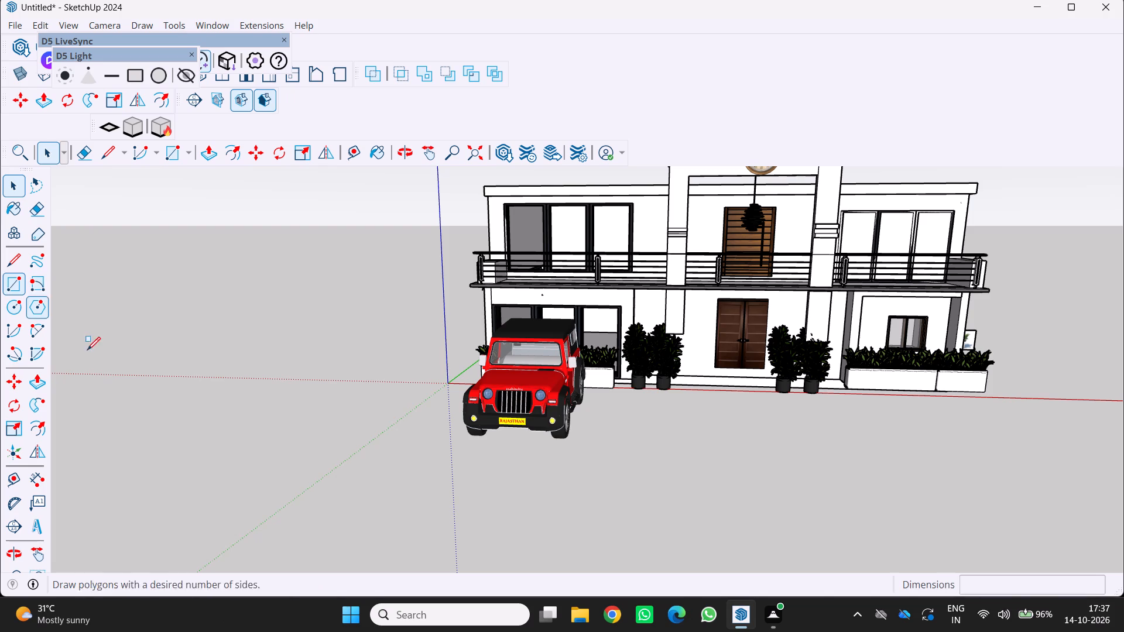
{"action": "scroll", "coordinate": [384, 432], "scroll_direction": "up", "scroll_amount": 3}
{"action": "middle_click_drag", "start_coordinate": [419, 432], "coordinate": [472, 476]}
{"action": "middle_click", "coordinate": [472, 476]}
{"action": "scroll", "coordinate": [477, 466], "scroll_direction": "up", "scroll_amount": 4}
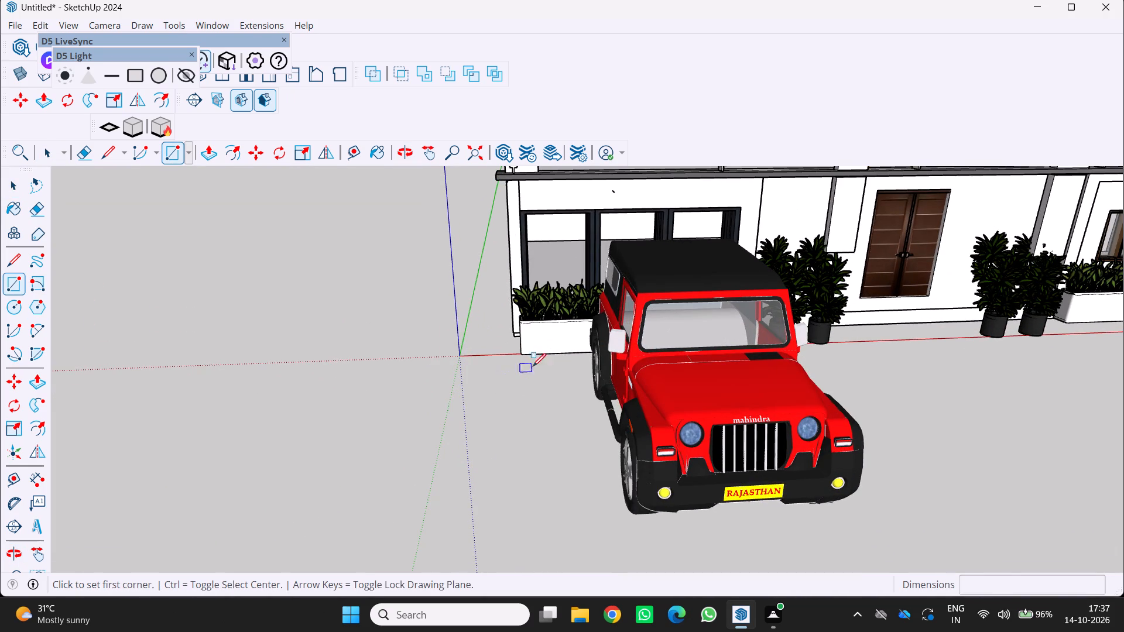
{"action": "scroll", "coordinate": [519, 375], "scroll_direction": "up", "scroll_amount": 11}
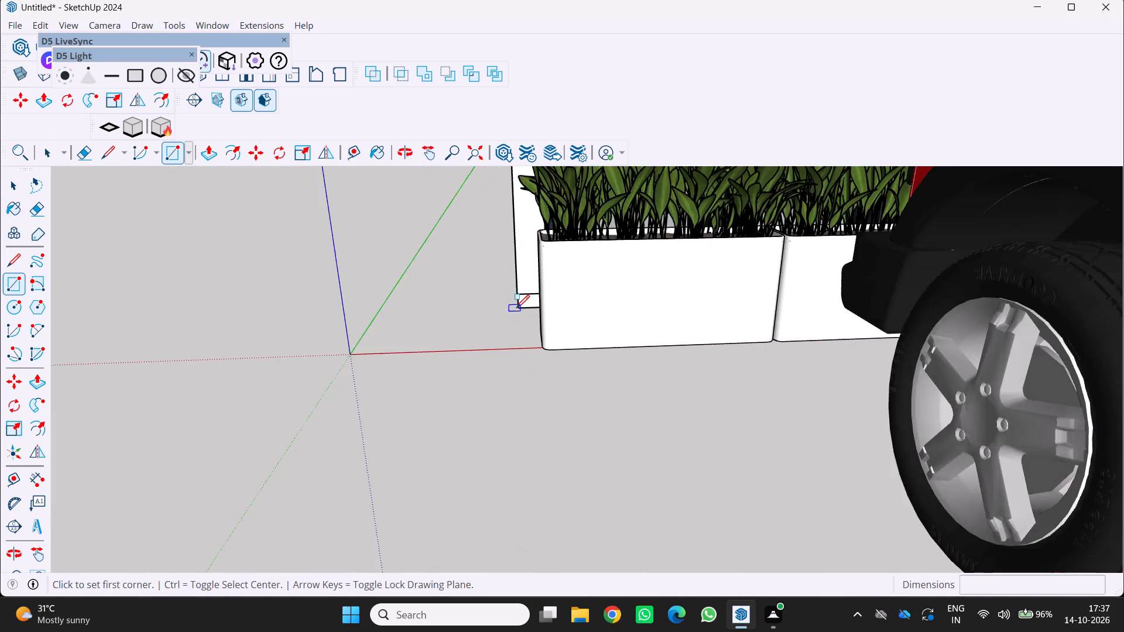
{"action": "scroll", "coordinate": [516, 307], "scroll_direction": "up", "scroll_amount": 3}
{"action": "left_click", "coordinate": [522, 308]}
{"action": "scroll", "coordinate": [567, 434], "scroll_direction": "down", "scroll_amount": 5}
{"action": "scroll", "coordinate": [1054, 557], "scroll_direction": "down", "scroll_amount": 13}
{"action": "middle_click_drag", "start_coordinate": [939, 508], "coordinate": [554, 300]}
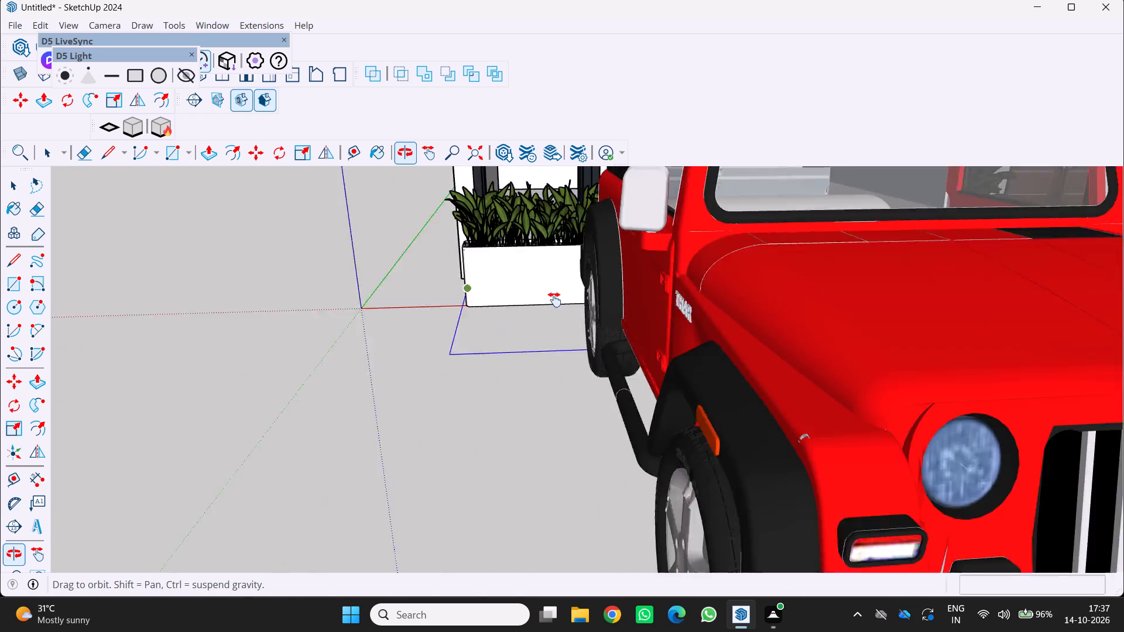
{"action": "middle_click_drag", "start_coordinate": [554, 300], "coordinate": [532, 280]}
{"action": "scroll", "coordinate": [532, 280], "scroll_direction": "down", "scroll_amount": 9}
{"action": "scroll", "coordinate": [1102, 449], "scroll_direction": "down", "scroll_amount": 7}
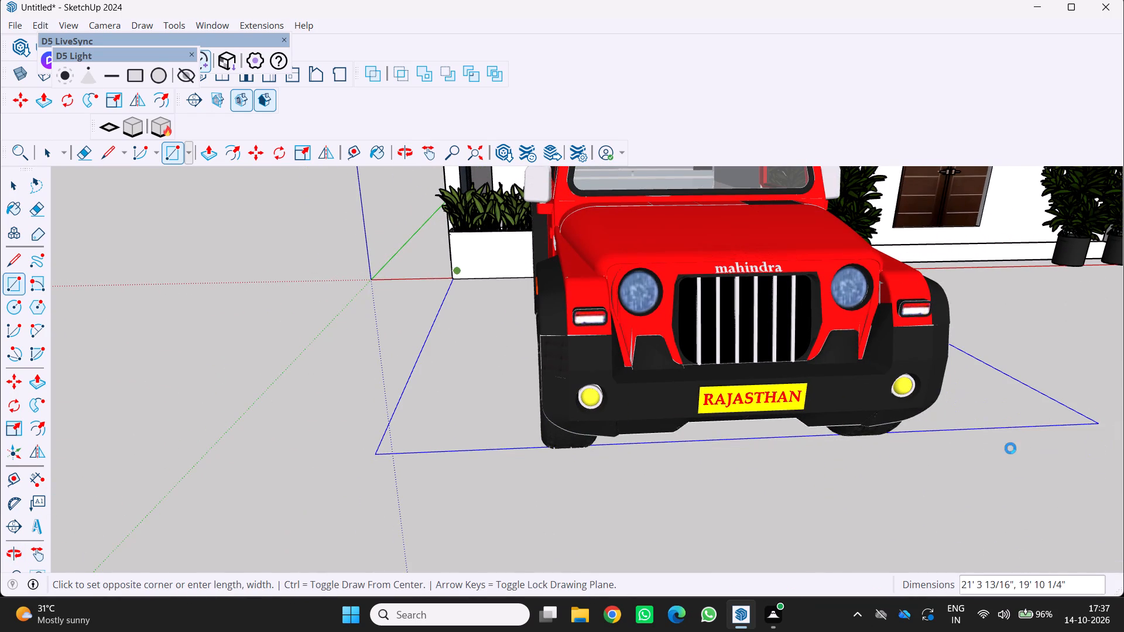
{"action": "scroll", "coordinate": [1010, 448], "scroll_direction": "down", "scroll_amount": 11}
{"action": "scroll", "coordinate": [934, 428], "scroll_direction": "down", "scroll_amount": 4}
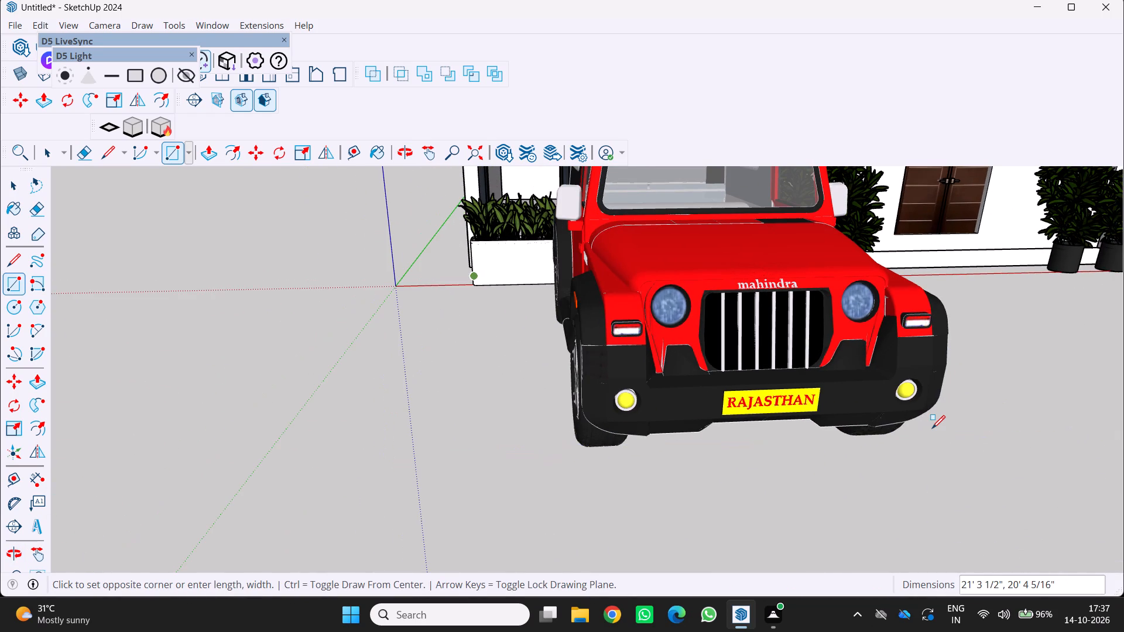
{"action": "scroll", "coordinate": [676, 274], "scroll_direction": "down", "scroll_amount": 15}
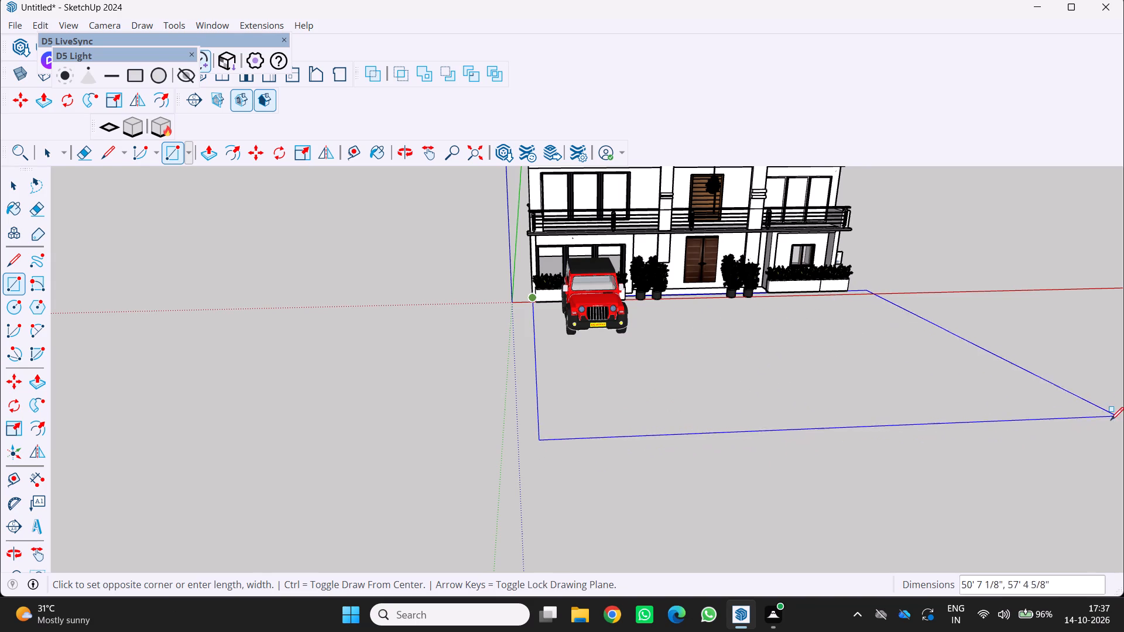
{"action": "left_click", "coordinate": [1094, 425]}
Reverse the face of the new ground rectangle in front of the house.
{"action": "middle_click_drag", "start_coordinate": [973, 444], "coordinate": [935, 467]}
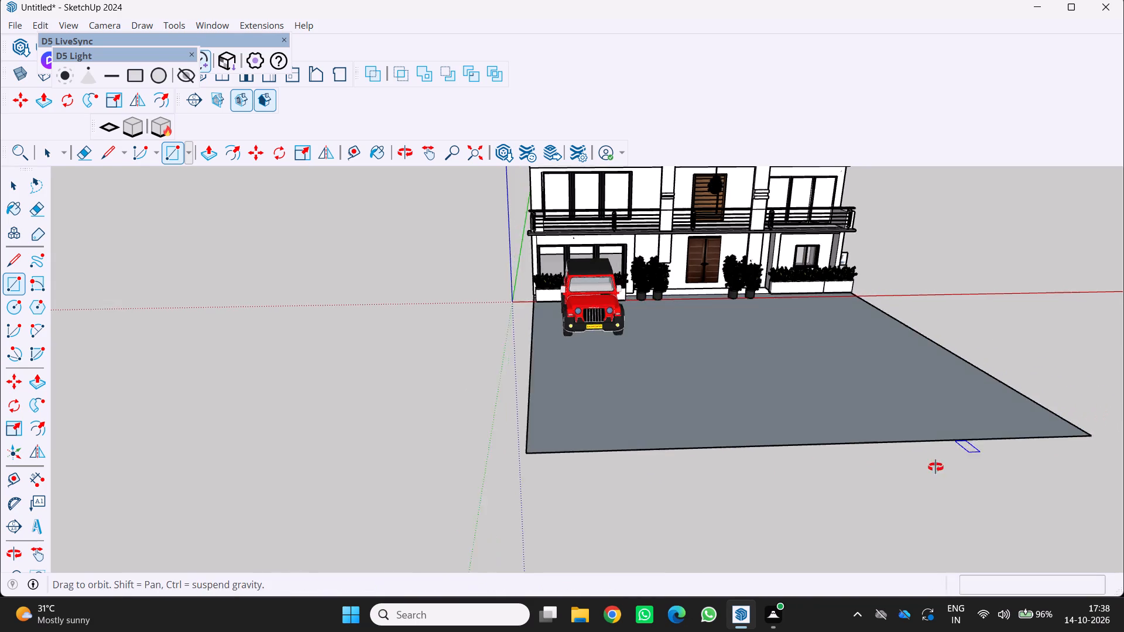
{"action": "middle_click_drag", "start_coordinate": [935, 467], "coordinate": [752, 507]}
{"action": "scroll", "coordinate": [640, 457], "scroll_direction": "down", "scroll_amount": 3}
{"action": "middle_click_drag", "start_coordinate": [646, 455], "coordinate": [733, 420]}
{"action": "middle_click", "coordinate": [733, 420]}
{"action": "key", "text": "space"}
{"action": "left_click", "coordinate": [572, 480]}
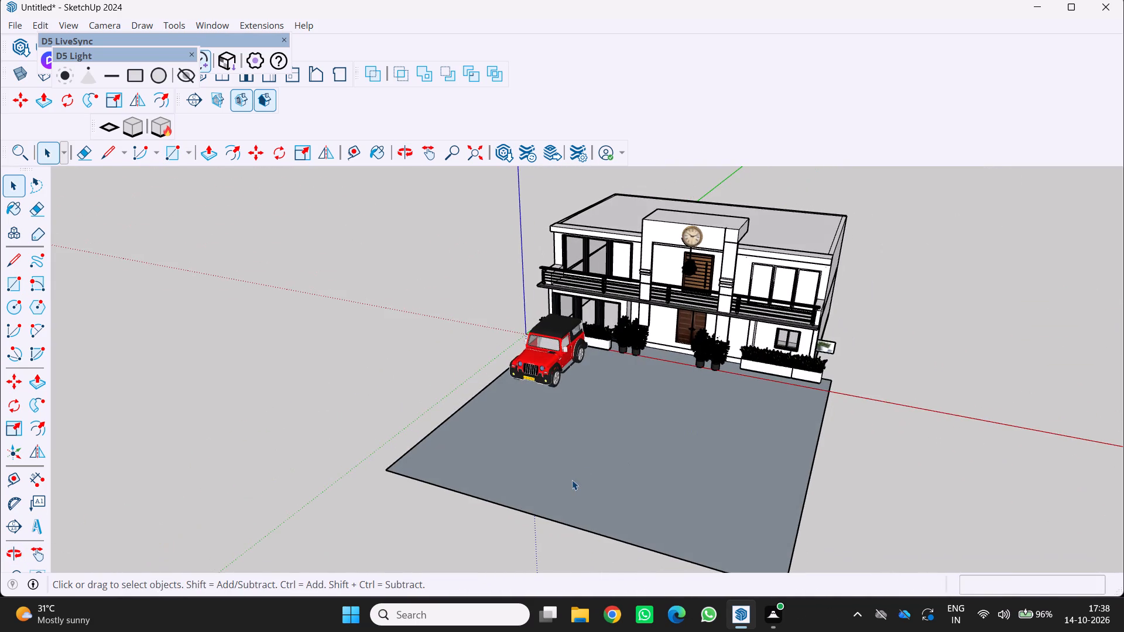
{"action": "right_click_drag", "start_coordinate": [568, 480], "coordinate": [559, 484]}
{"action": "left_click", "coordinate": [642, 380]}
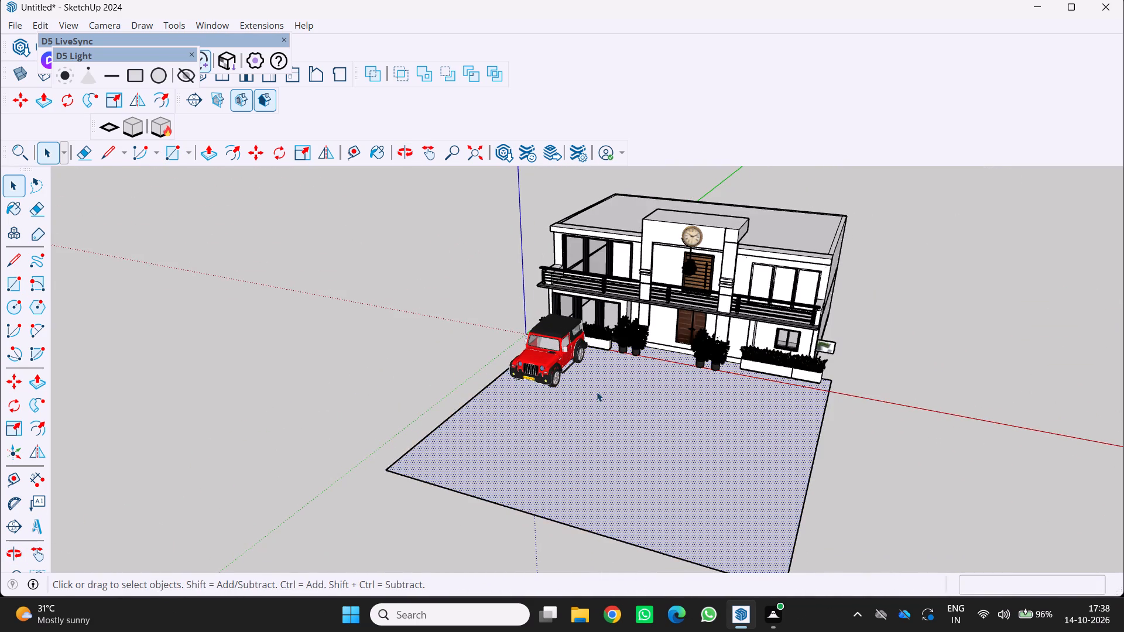
{"action": "middle_click_drag", "start_coordinate": [593, 402], "coordinate": [646, 412]}
{"action": "scroll", "coordinate": [646, 412], "scroll_direction": "down", "scroll_amount": 1}
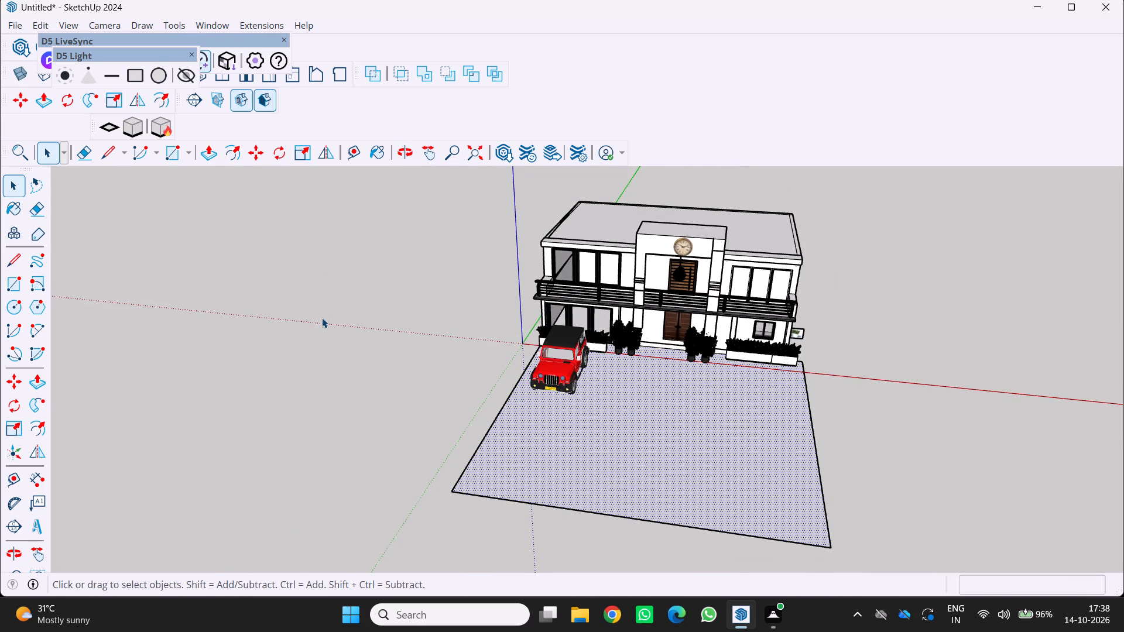
Remove the Styles and Tags sections from the Default Tray.
{"action": "key", "text": "b"}
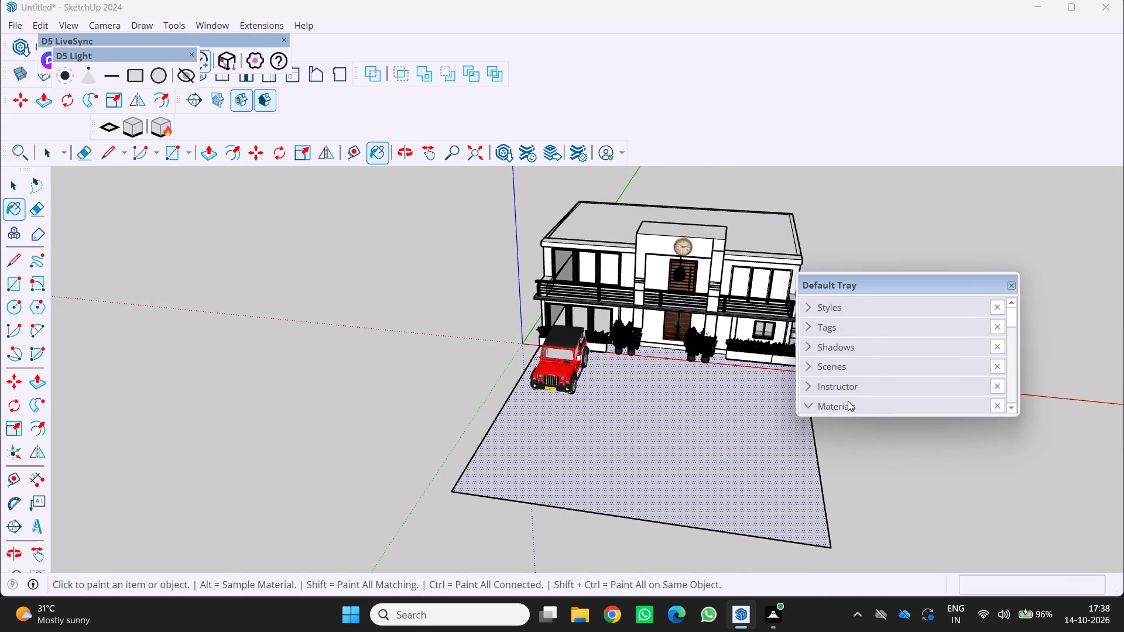
{"action": "left_click", "coordinate": [981, 318]}
{"action": "left_click", "coordinate": [992, 303]}
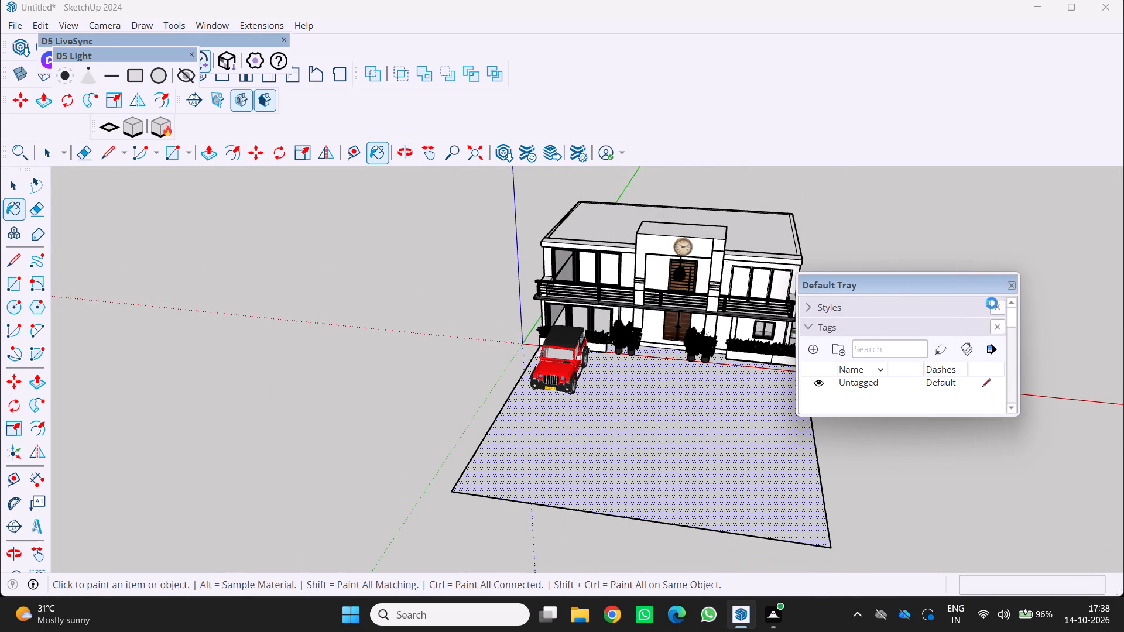
{"action": "left_click", "coordinate": [999, 304]}
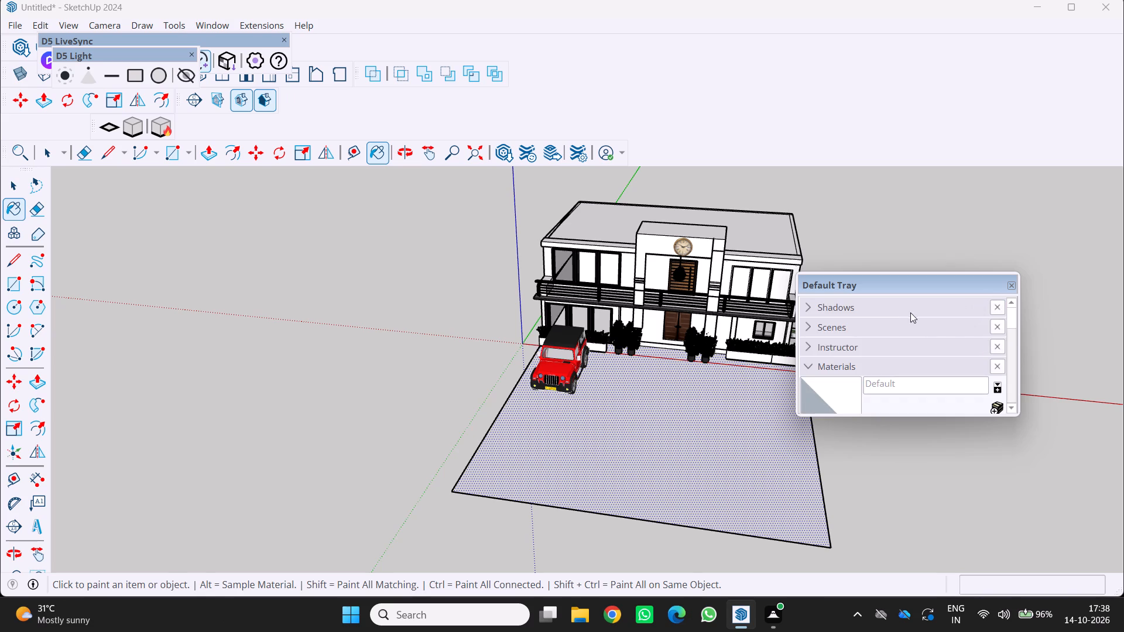
{"action": "left_click", "coordinate": [1018, 282]}
{"action": "left_click", "coordinate": [1009, 284]}
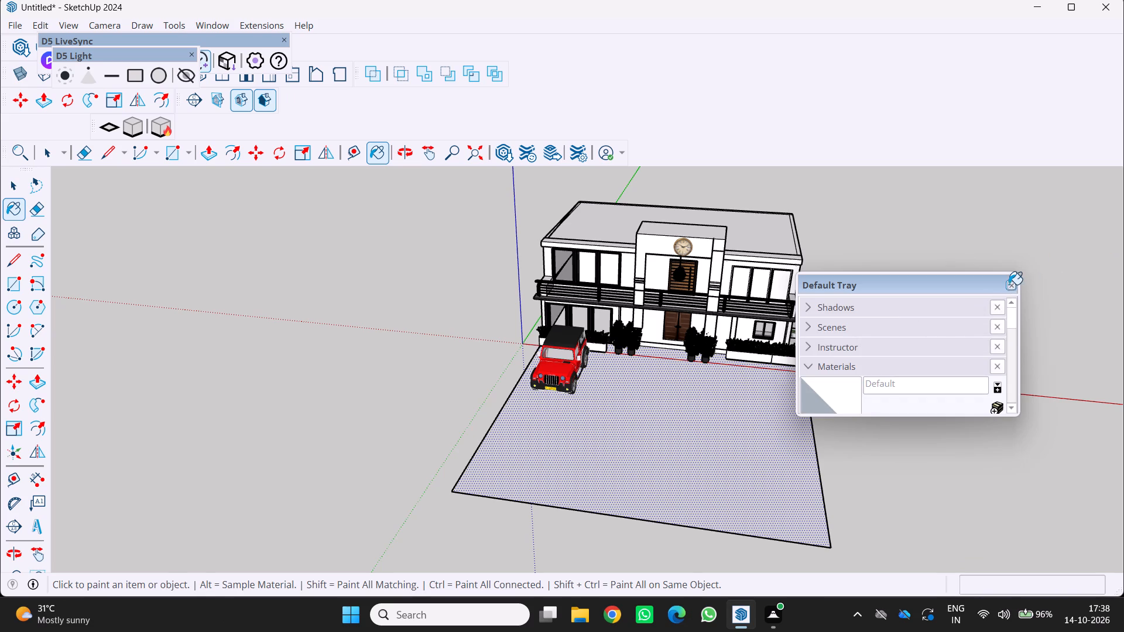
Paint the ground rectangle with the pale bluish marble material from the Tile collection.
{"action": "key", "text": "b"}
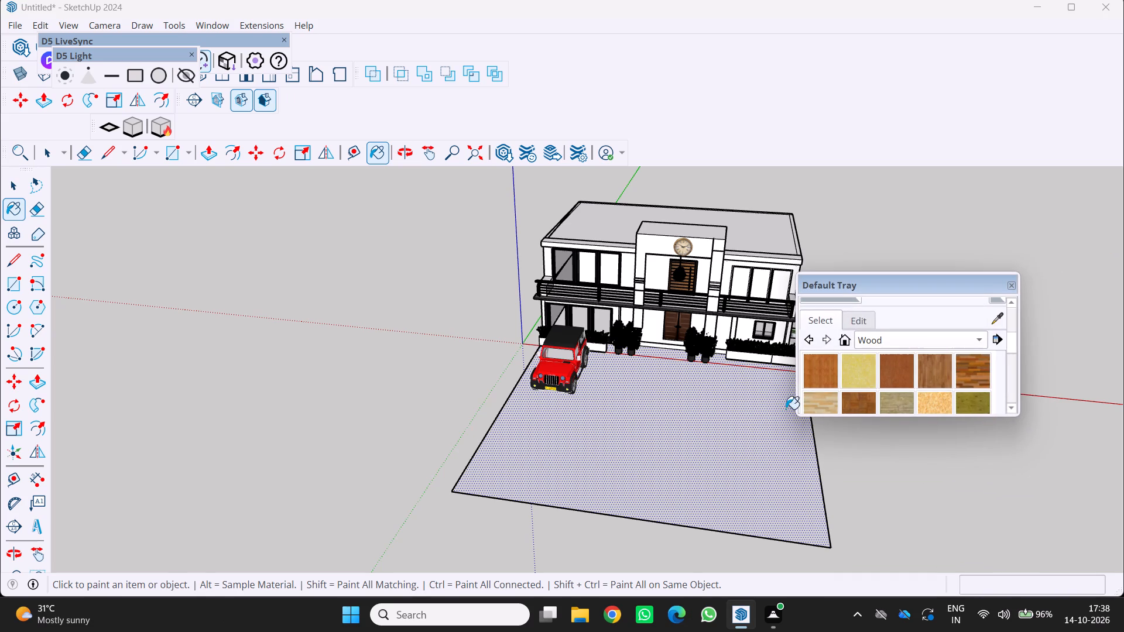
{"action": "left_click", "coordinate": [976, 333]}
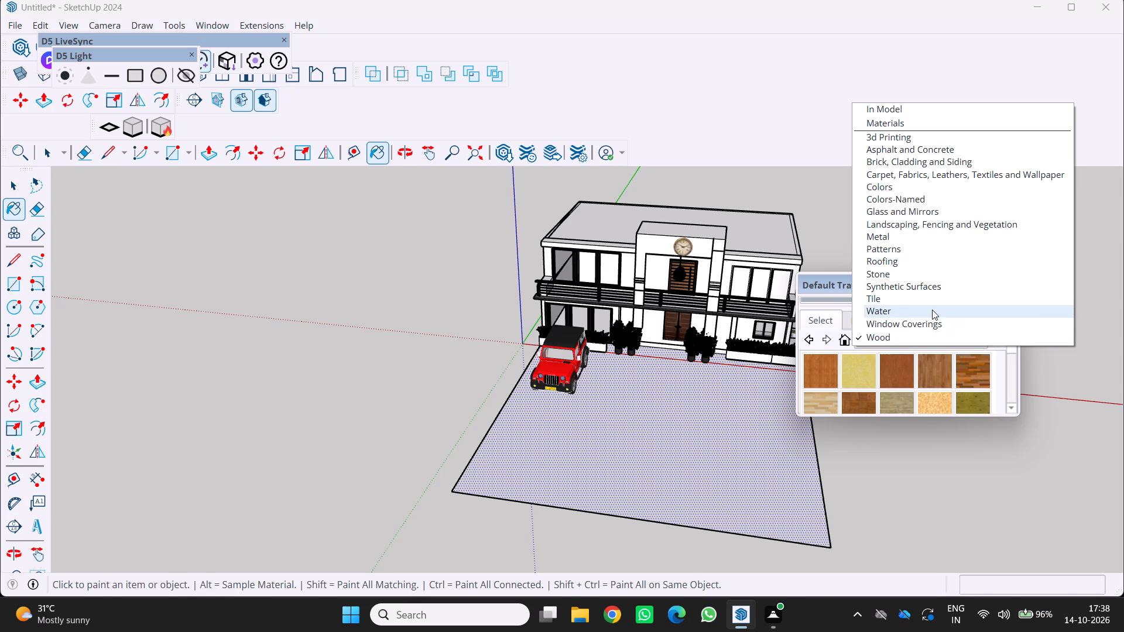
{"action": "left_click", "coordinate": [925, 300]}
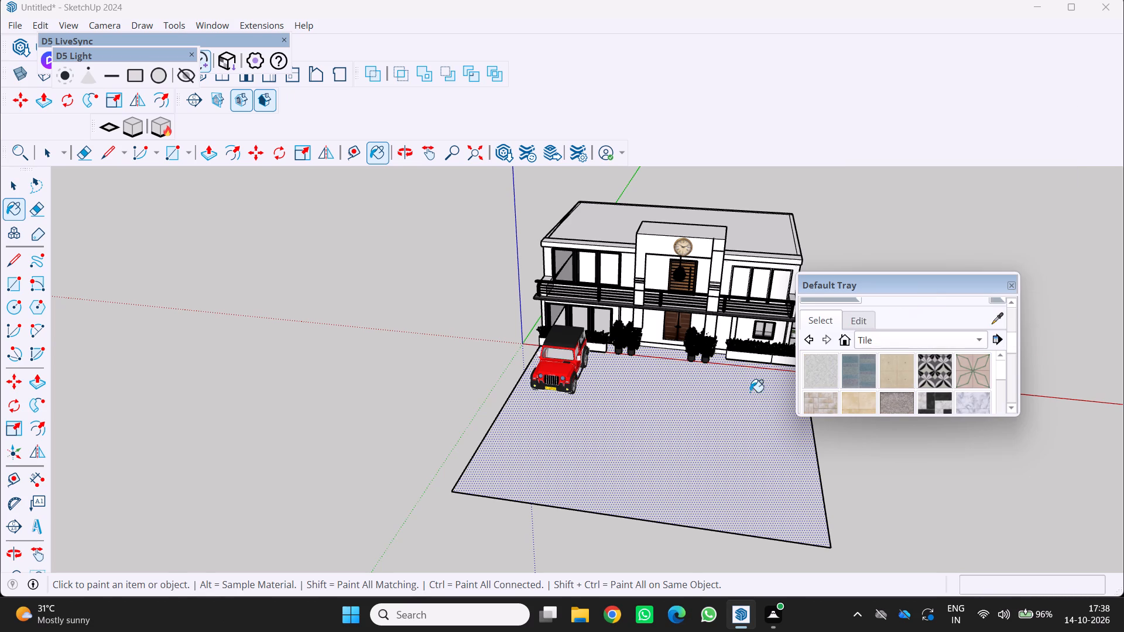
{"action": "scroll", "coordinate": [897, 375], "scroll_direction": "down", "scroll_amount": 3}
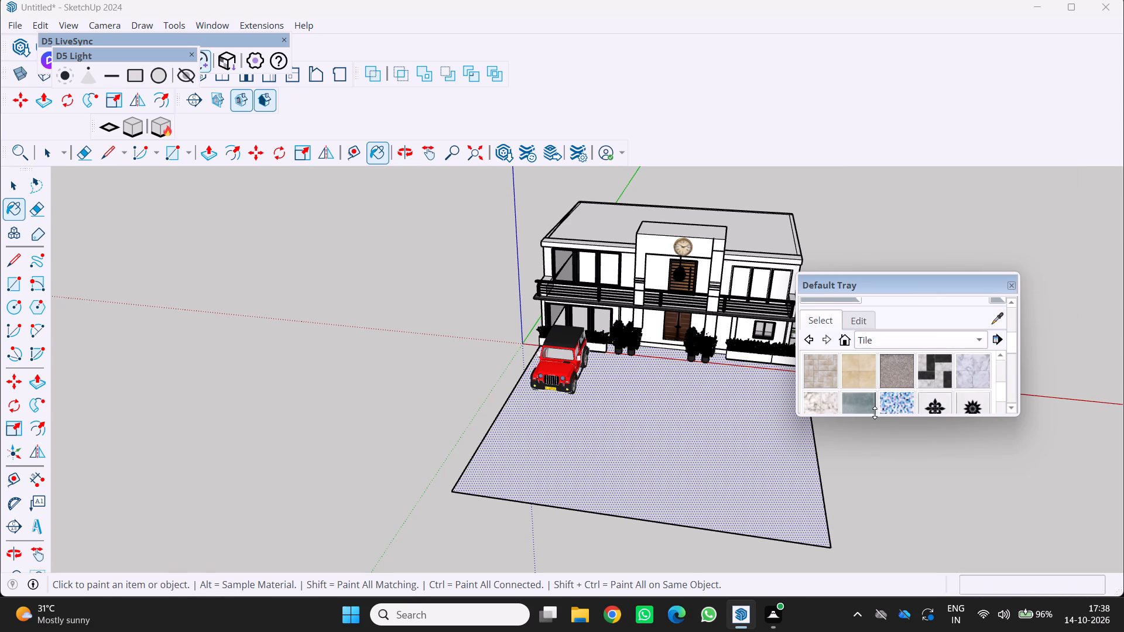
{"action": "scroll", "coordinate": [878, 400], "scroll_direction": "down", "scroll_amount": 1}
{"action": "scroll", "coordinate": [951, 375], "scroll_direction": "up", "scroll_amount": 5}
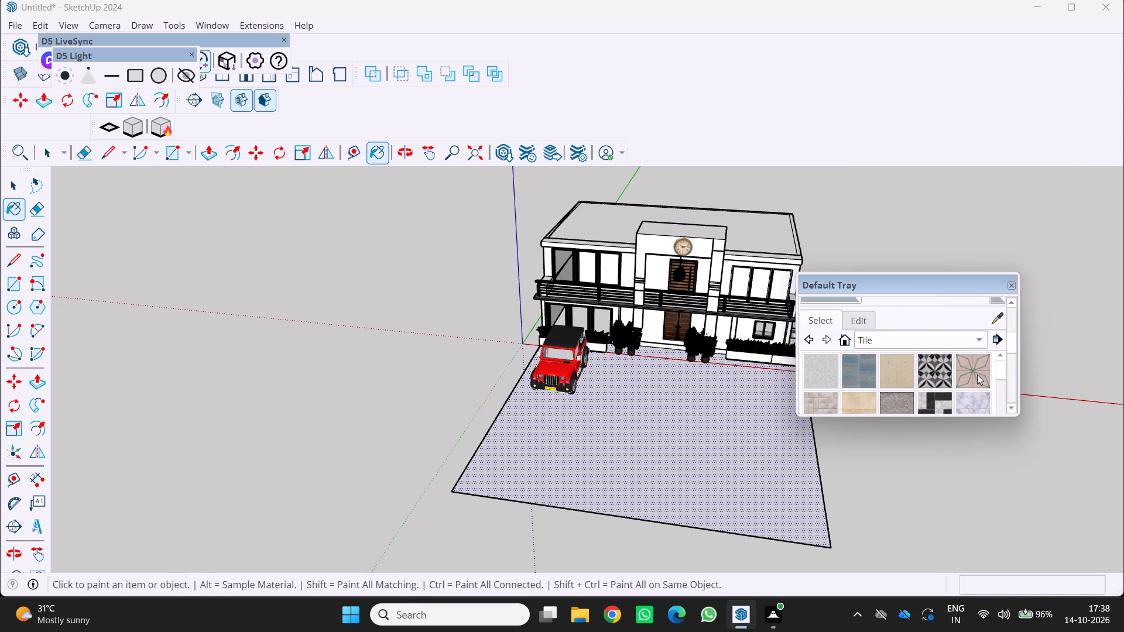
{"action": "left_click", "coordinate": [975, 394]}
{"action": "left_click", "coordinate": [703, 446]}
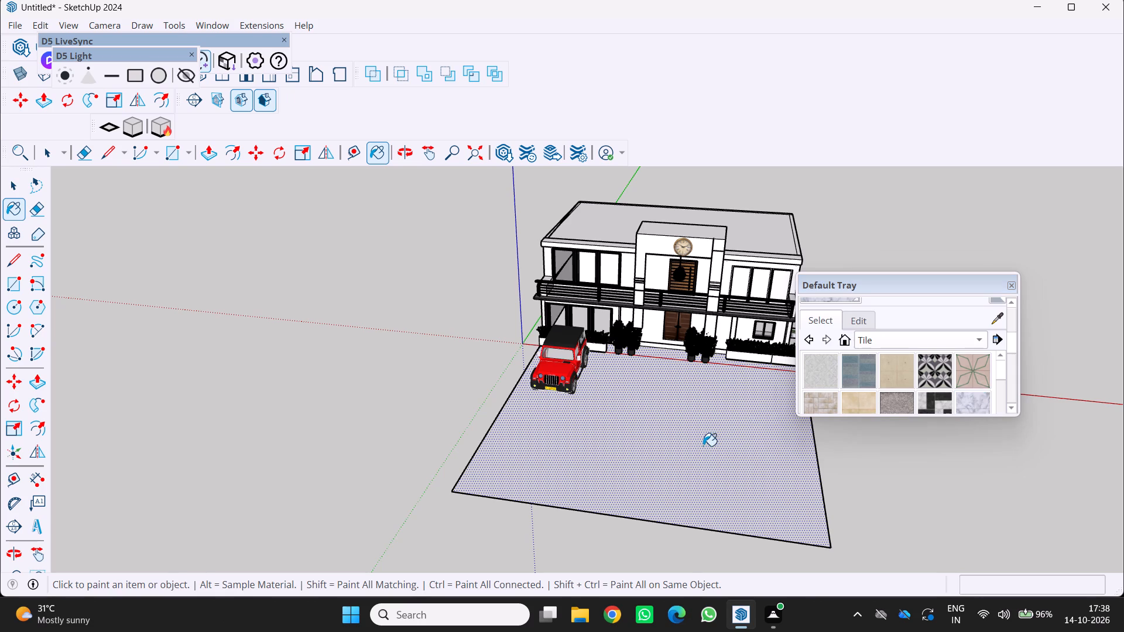
Paint the ground rectangle with the white-and-beige marble material from the Tile collection.
{"action": "scroll", "coordinate": [786, 407], "scroll_direction": "up", "scroll_amount": 3}
{"action": "scroll", "coordinate": [898, 382], "scroll_direction": "up", "scroll_amount": 2}
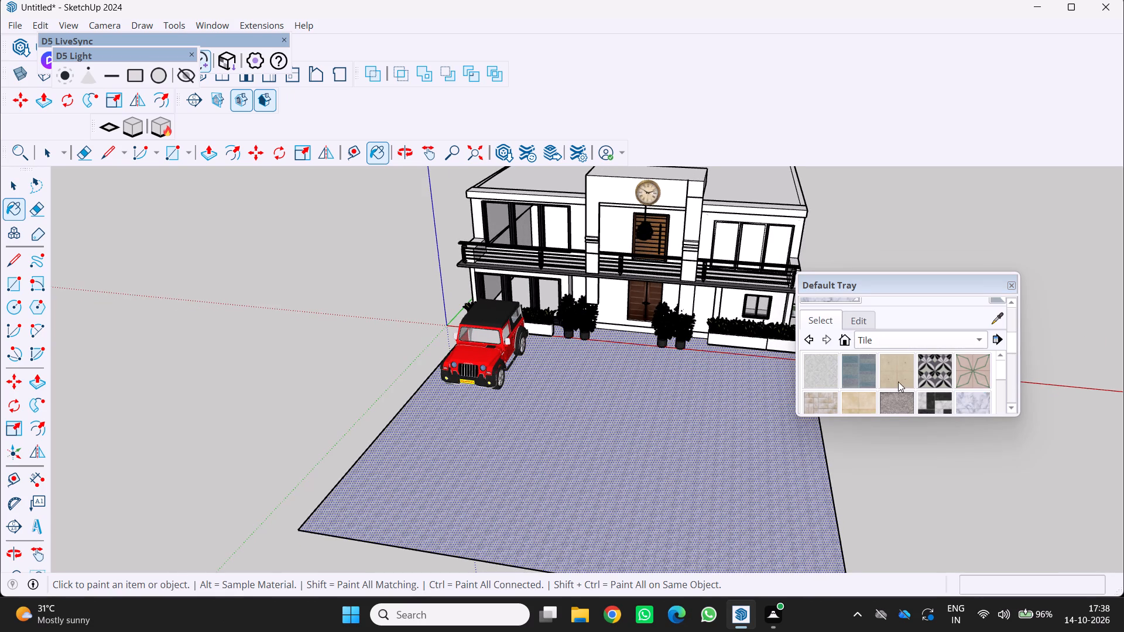
{"action": "scroll", "coordinate": [882, 384], "scroll_direction": "down", "scroll_amount": 3}
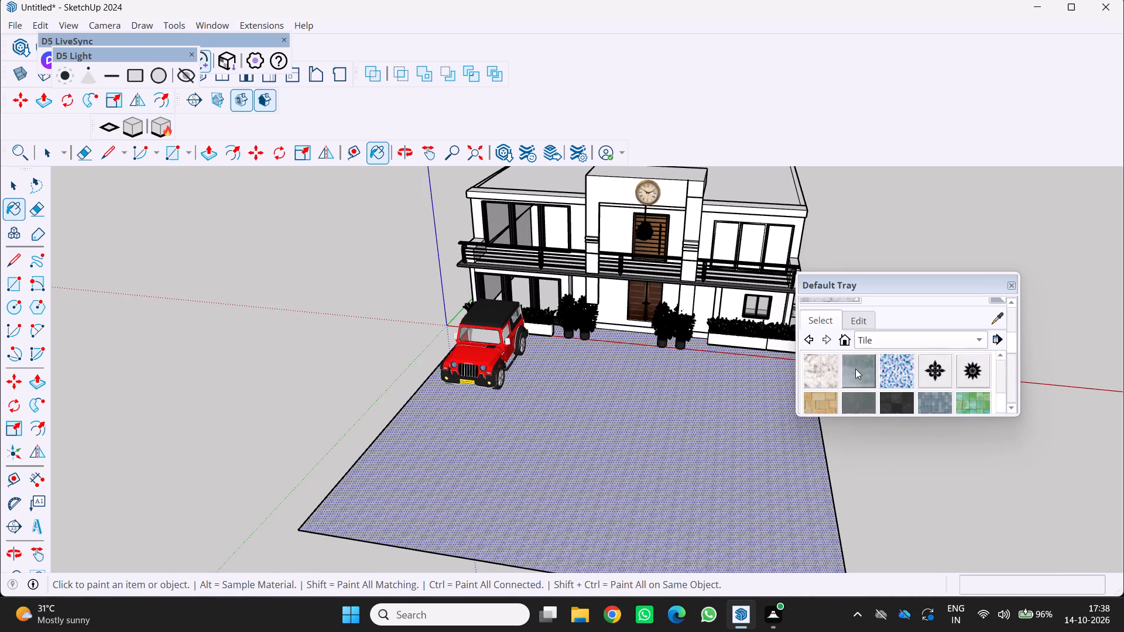
{"action": "left_click", "coordinate": [835, 373]}
{"action": "left_click", "coordinate": [696, 453]}
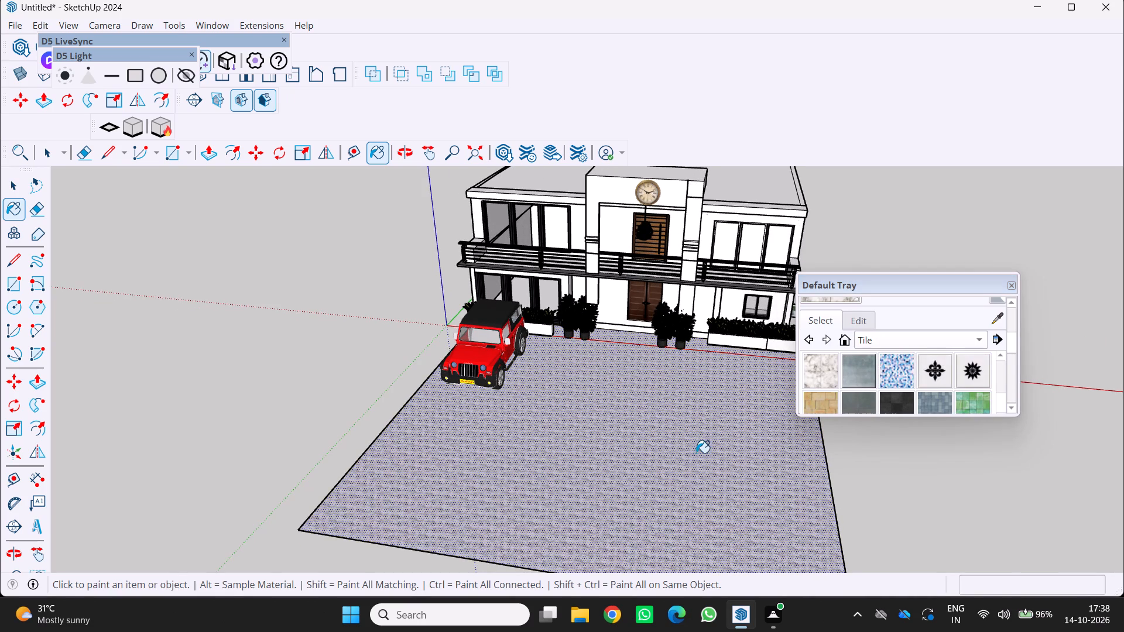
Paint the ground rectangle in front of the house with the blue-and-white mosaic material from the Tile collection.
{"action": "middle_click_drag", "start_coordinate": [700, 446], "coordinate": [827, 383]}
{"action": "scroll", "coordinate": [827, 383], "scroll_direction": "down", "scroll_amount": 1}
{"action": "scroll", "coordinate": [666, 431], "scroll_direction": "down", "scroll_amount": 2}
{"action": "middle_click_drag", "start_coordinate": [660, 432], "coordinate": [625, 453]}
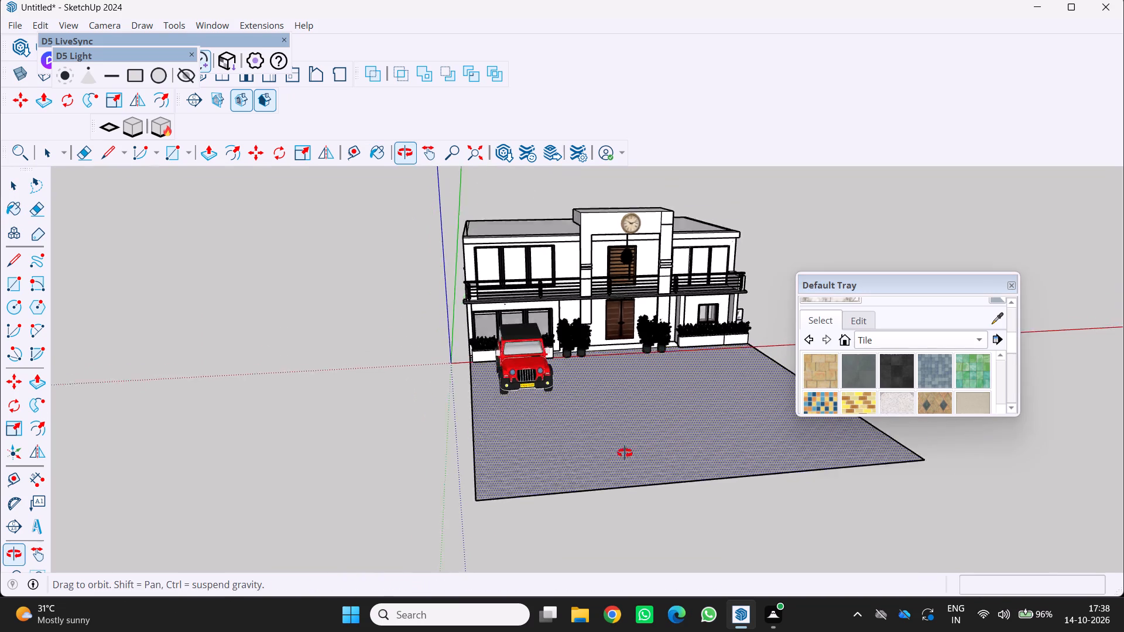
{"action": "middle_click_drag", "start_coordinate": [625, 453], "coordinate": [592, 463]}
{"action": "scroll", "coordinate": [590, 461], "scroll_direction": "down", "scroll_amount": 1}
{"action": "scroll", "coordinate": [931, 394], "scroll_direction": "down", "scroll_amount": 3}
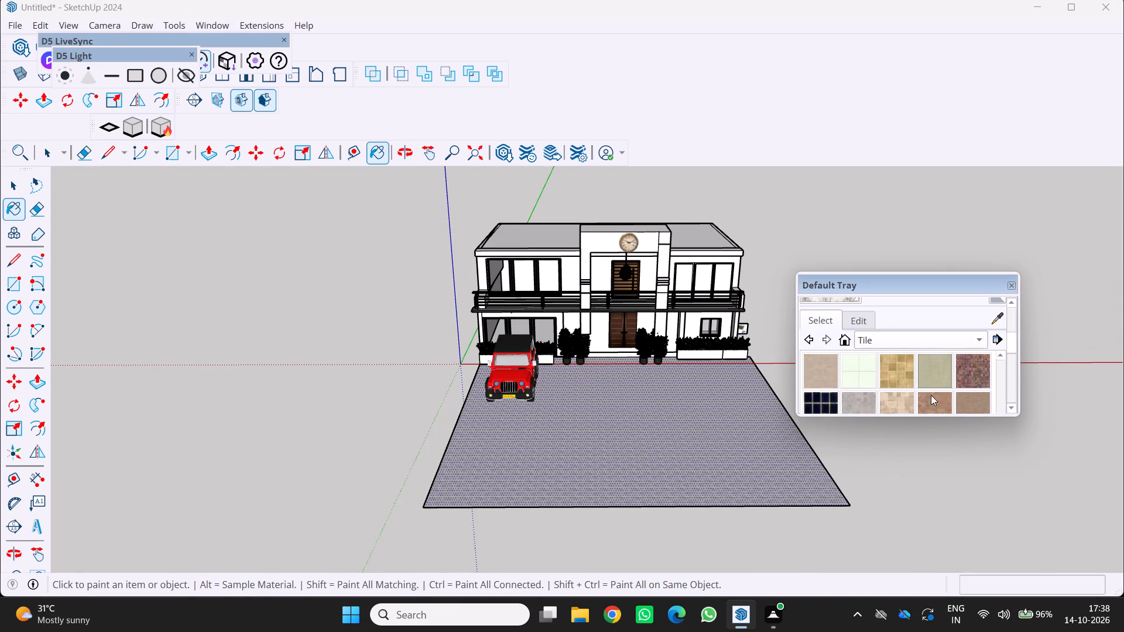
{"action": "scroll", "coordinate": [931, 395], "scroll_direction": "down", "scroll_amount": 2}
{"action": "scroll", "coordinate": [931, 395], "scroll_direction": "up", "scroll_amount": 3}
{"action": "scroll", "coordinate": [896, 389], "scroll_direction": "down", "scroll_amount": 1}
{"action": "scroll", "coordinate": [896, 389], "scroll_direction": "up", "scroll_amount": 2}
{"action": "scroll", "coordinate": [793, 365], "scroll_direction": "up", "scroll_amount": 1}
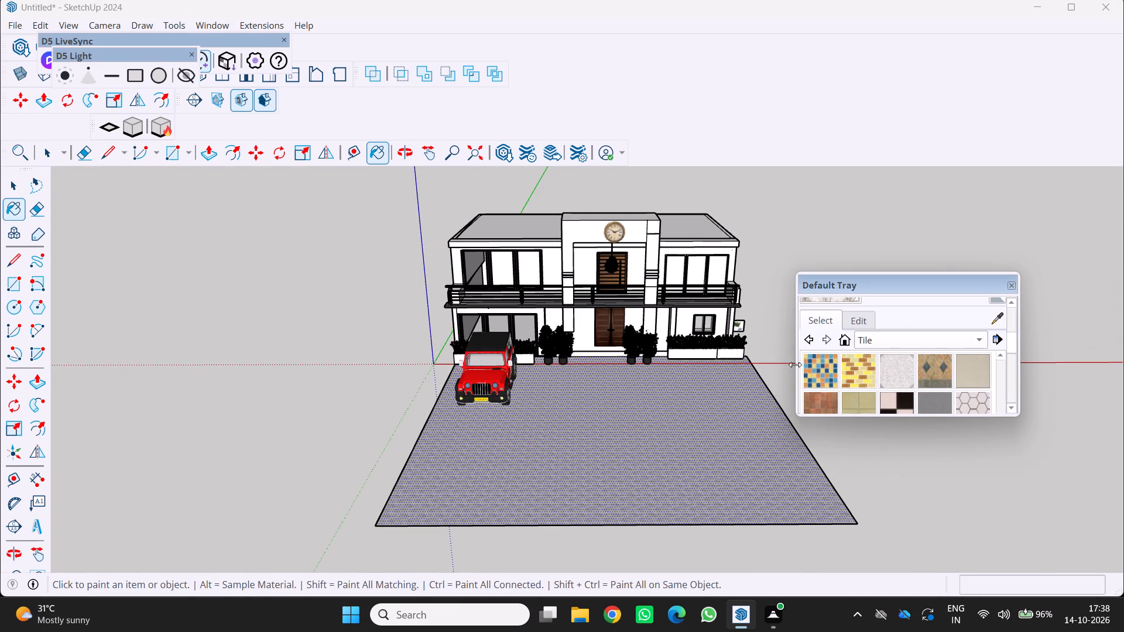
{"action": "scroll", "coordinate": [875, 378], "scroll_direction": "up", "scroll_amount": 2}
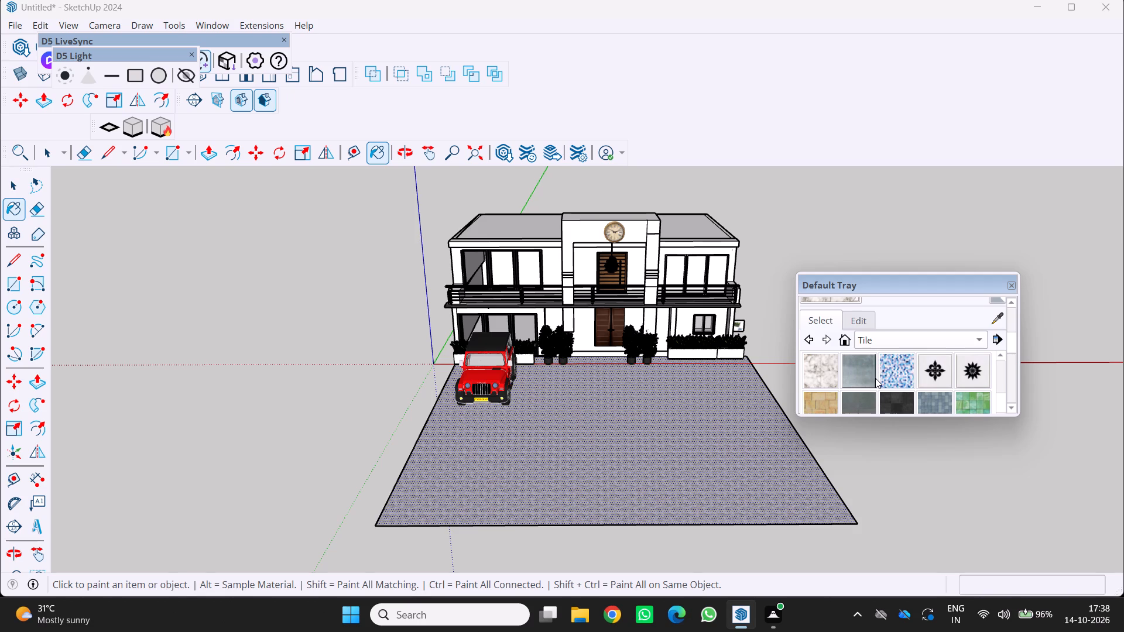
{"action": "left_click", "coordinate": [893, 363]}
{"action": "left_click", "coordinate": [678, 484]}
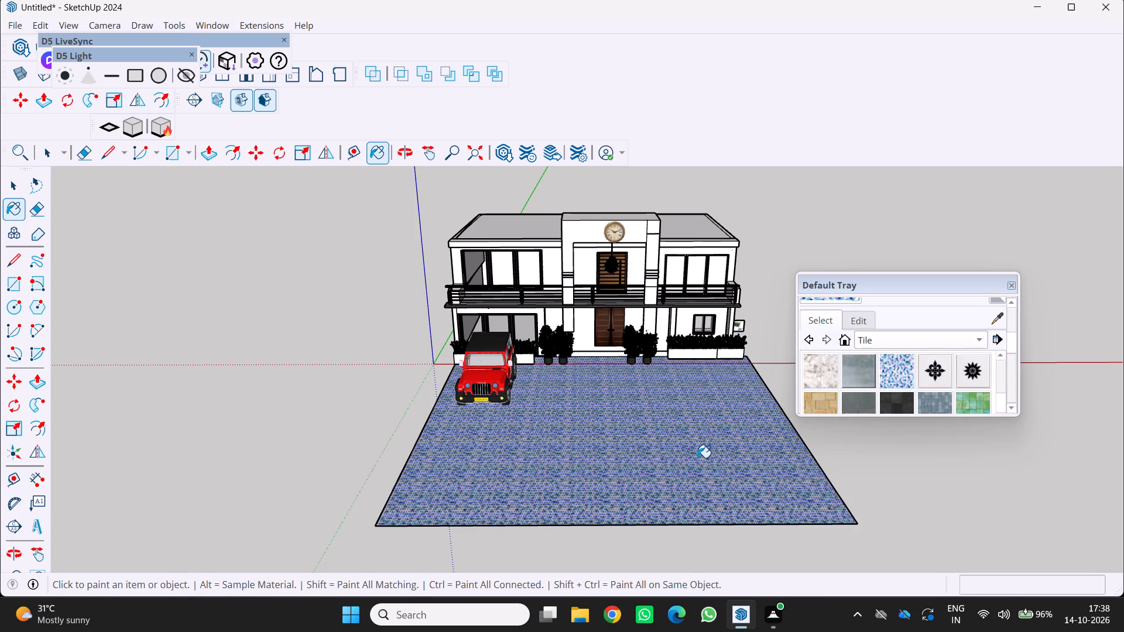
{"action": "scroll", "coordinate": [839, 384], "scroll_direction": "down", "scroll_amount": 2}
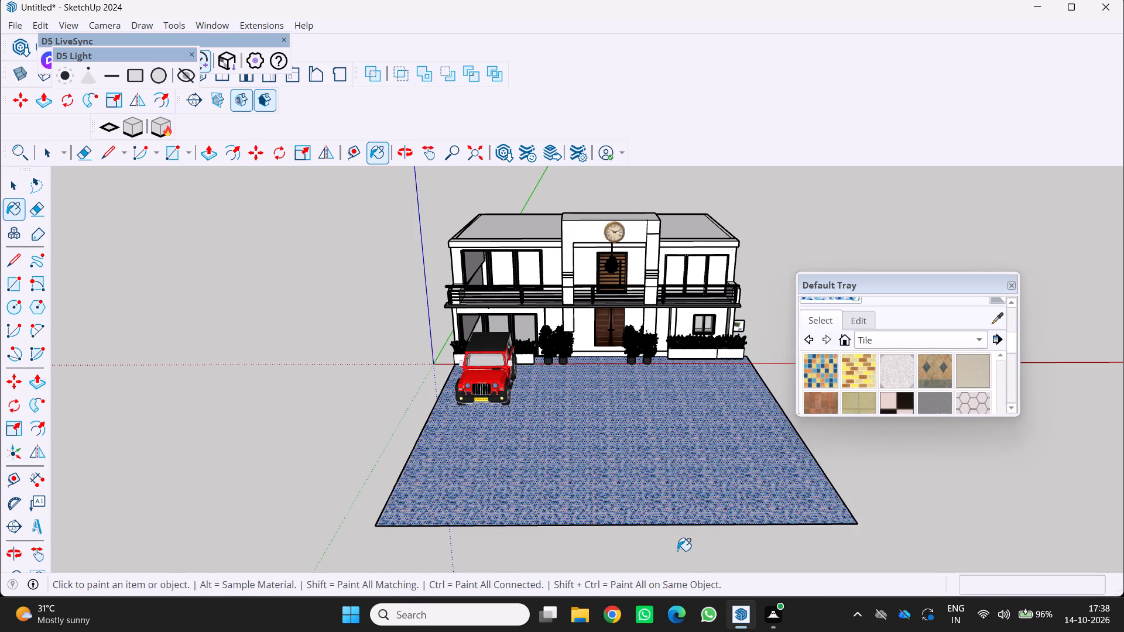
Scale the ground rectangle along the green axis to about 0.46, pulling its front edge toward the house.
{"action": "key", "text": "space"}
{"action": "key", "text": "space"}
{"action": "key", "text": "s"}
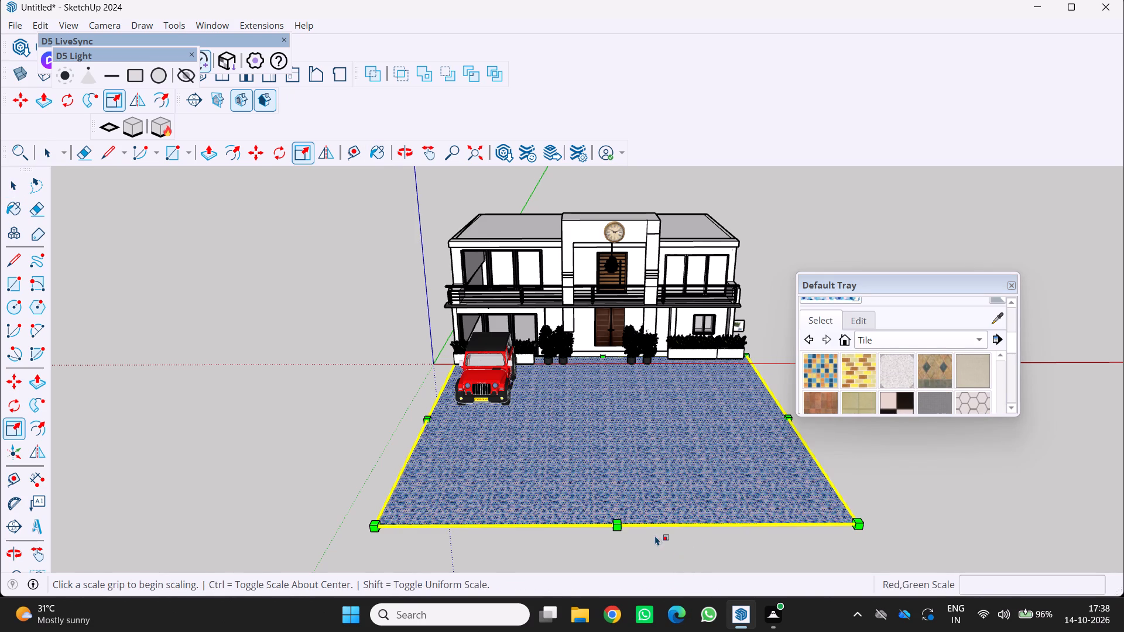
{"action": "left_click", "coordinate": [612, 518]}
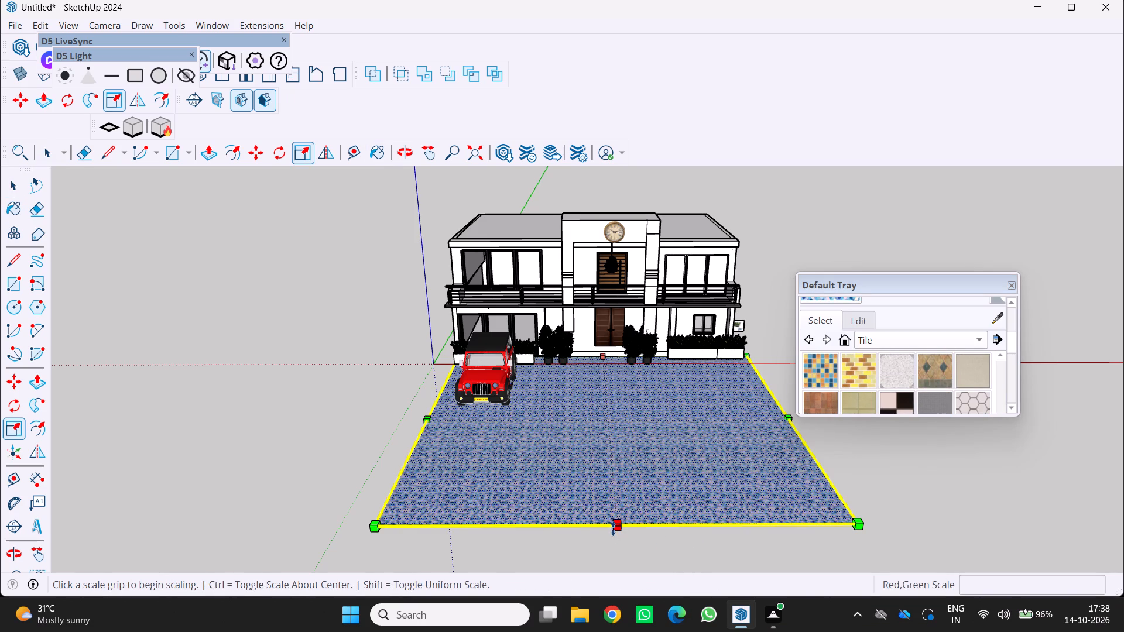
{"action": "left_click", "coordinate": [616, 520]}
{"action": "left_click_drag", "start_coordinate": [614, 525], "coordinate": [633, 413]}
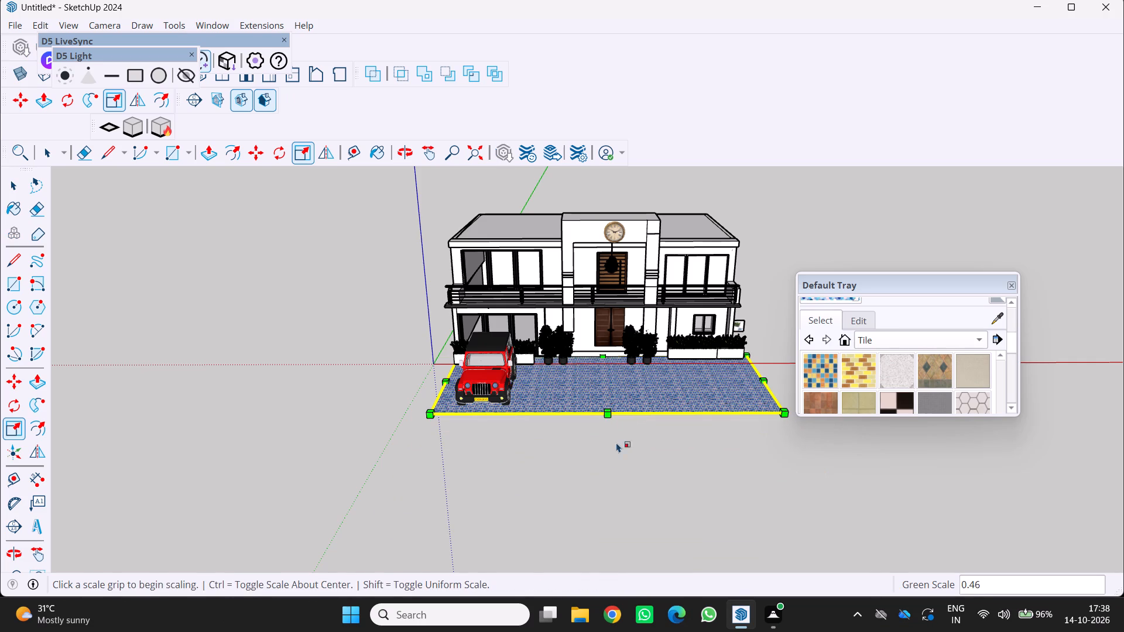
{"action": "key", "text": "space"}
{"action": "left_click", "coordinate": [620, 469]}
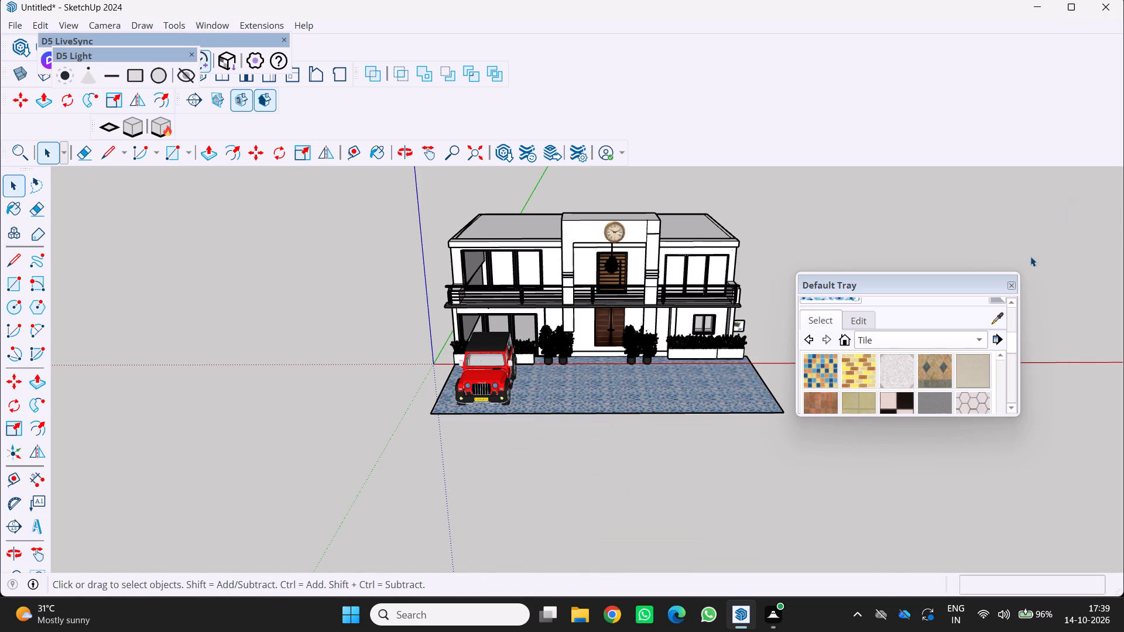
Paint the shortened ground rectangle with the pale bluish marble material from the Tile collection.
{"action": "left_click", "coordinate": [1016, 287]}
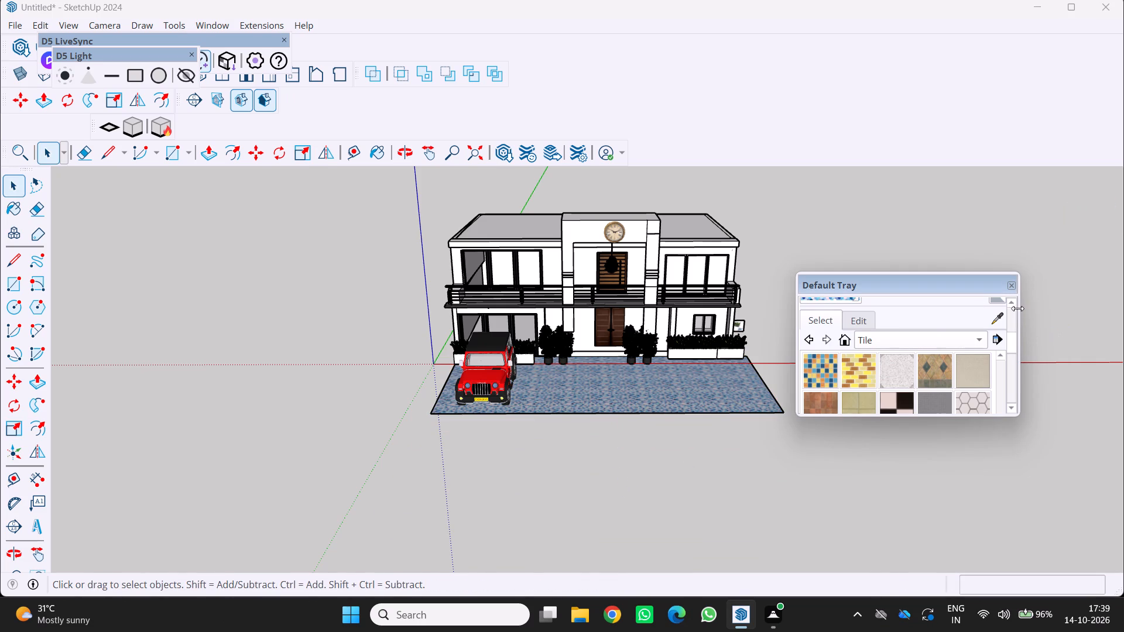
{"action": "scroll", "coordinate": [941, 390], "scroll_direction": "down", "scroll_amount": 4}
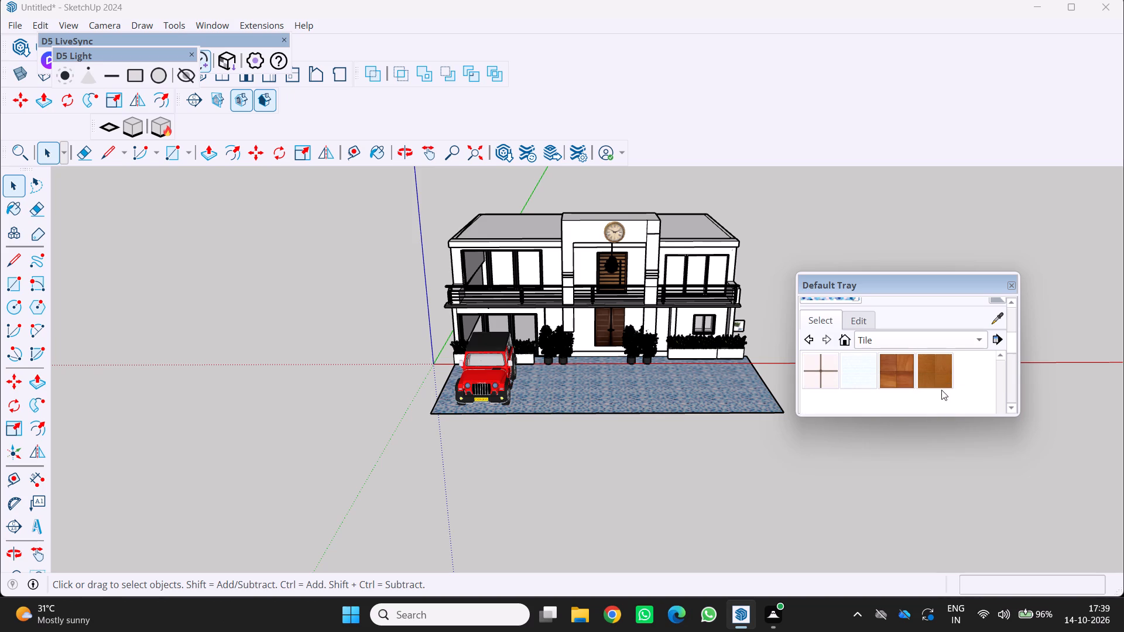
{"action": "scroll", "coordinate": [955, 356], "scroll_direction": "down", "scroll_amount": 3}
{"action": "left_click", "coordinate": [980, 347]}
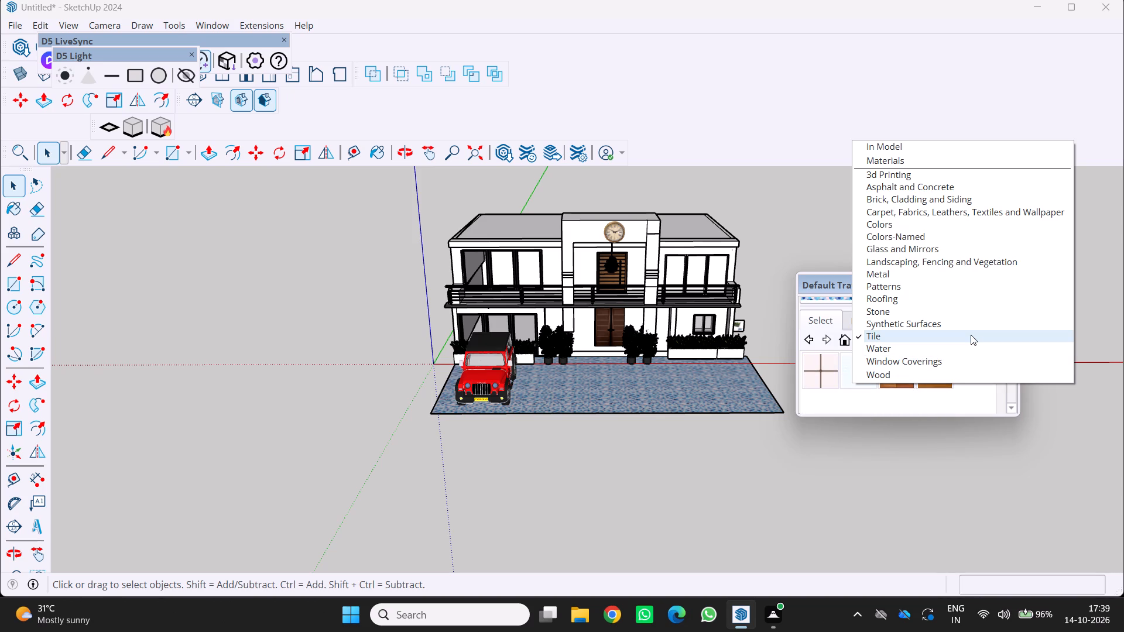
{"action": "left_click", "coordinate": [971, 335]}
{"action": "scroll", "coordinate": [873, 389], "scroll_direction": "down", "scroll_amount": 4}
{"action": "scroll", "coordinate": [873, 389], "scroll_direction": "up", "scroll_amount": 2}
{"action": "left_click", "coordinate": [982, 369]}
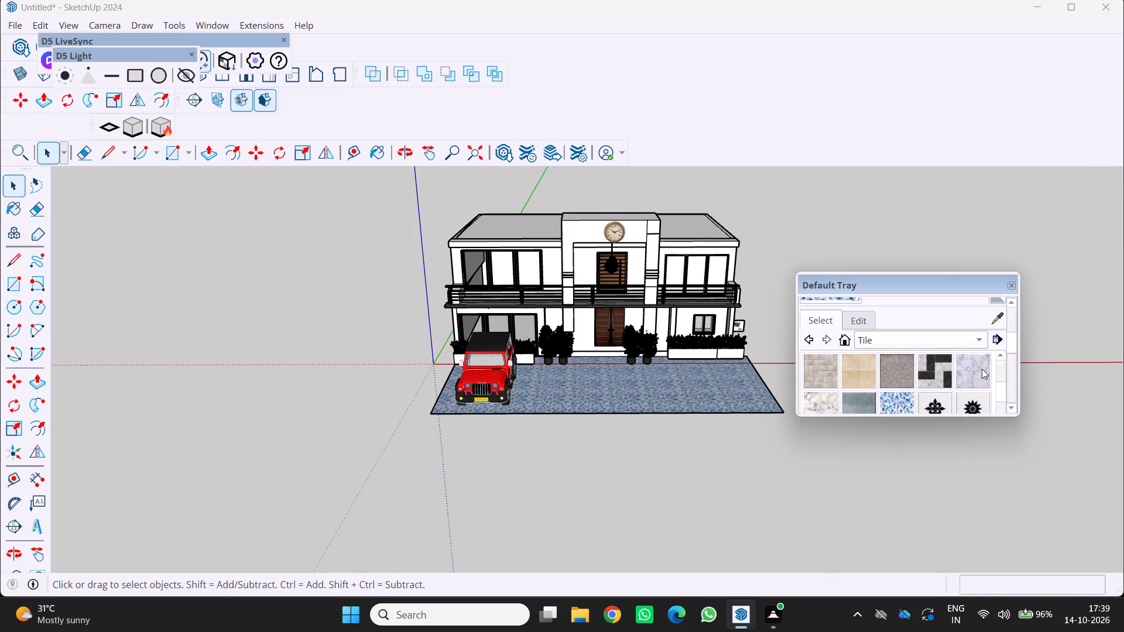
{"action": "left_click", "coordinate": [686, 403]}
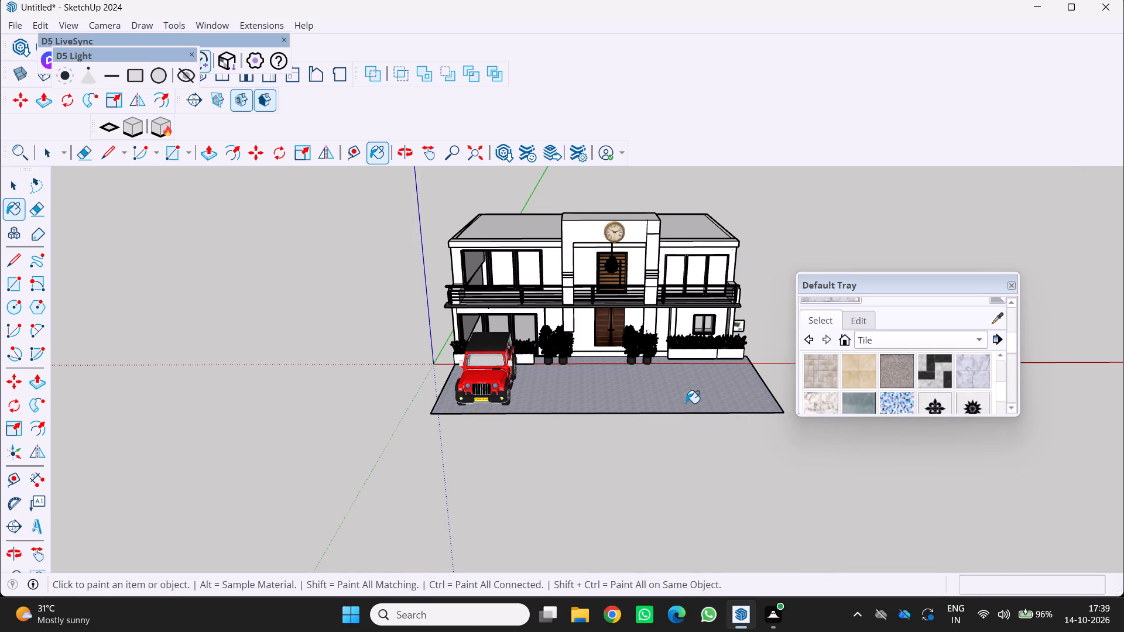
Close the Default Tray and return to the Select tool with nothing selected.
{"action": "scroll", "coordinate": [678, 446], "scroll_direction": "down", "scroll_amount": 1}
{"action": "middle_click_drag", "start_coordinate": [680, 445], "coordinate": [692, 414]}
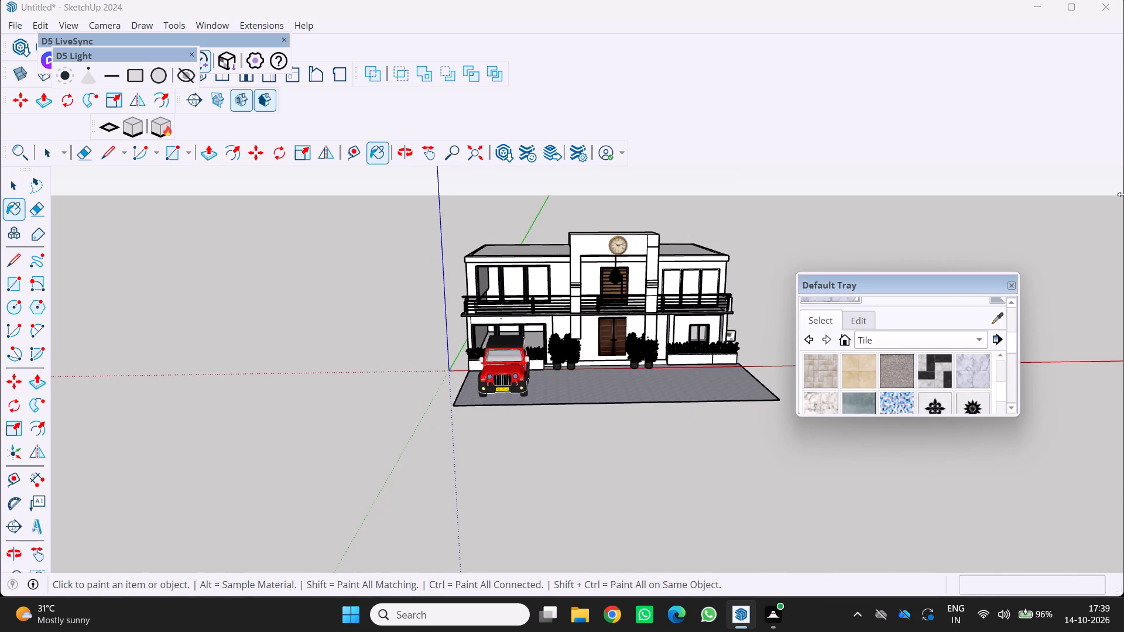
{"action": "left_click", "coordinate": [1012, 283]}
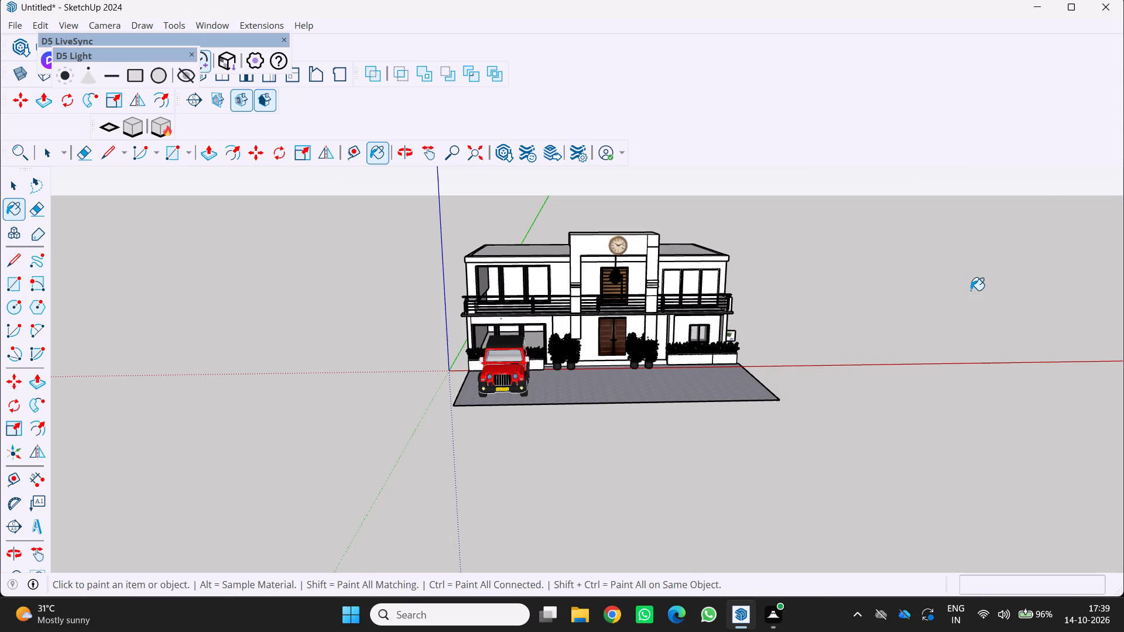
{"action": "middle_click_drag", "start_coordinate": [780, 392], "coordinate": [688, 450]}
{"action": "scroll", "coordinate": [659, 439], "scroll_direction": "up", "scroll_amount": 4}
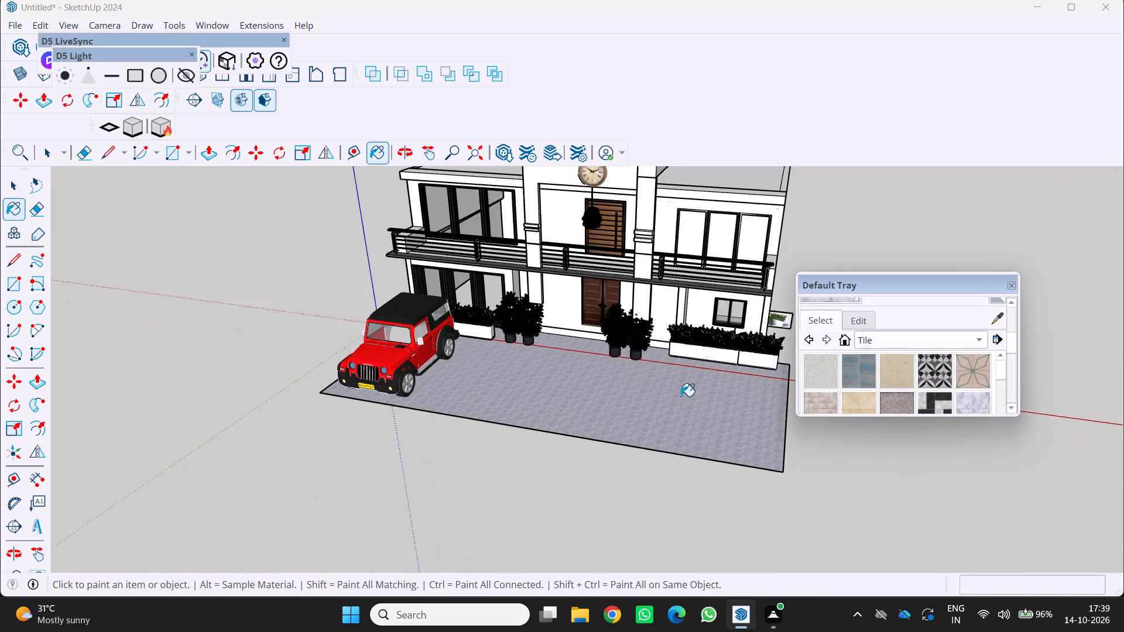
{"action": "middle_click_drag", "start_coordinate": [681, 395], "coordinate": [742, 403]}
{"action": "middle_click", "coordinate": [743, 403]}
{"action": "middle_click", "coordinate": [745, 402]}
{"action": "scroll", "coordinate": [745, 402], "scroll_direction": "down", "scroll_amount": 3}
{"action": "middle_click", "coordinate": [746, 402]}
{"action": "middle_click_drag", "start_coordinate": [740, 391], "coordinate": [741, 362]}
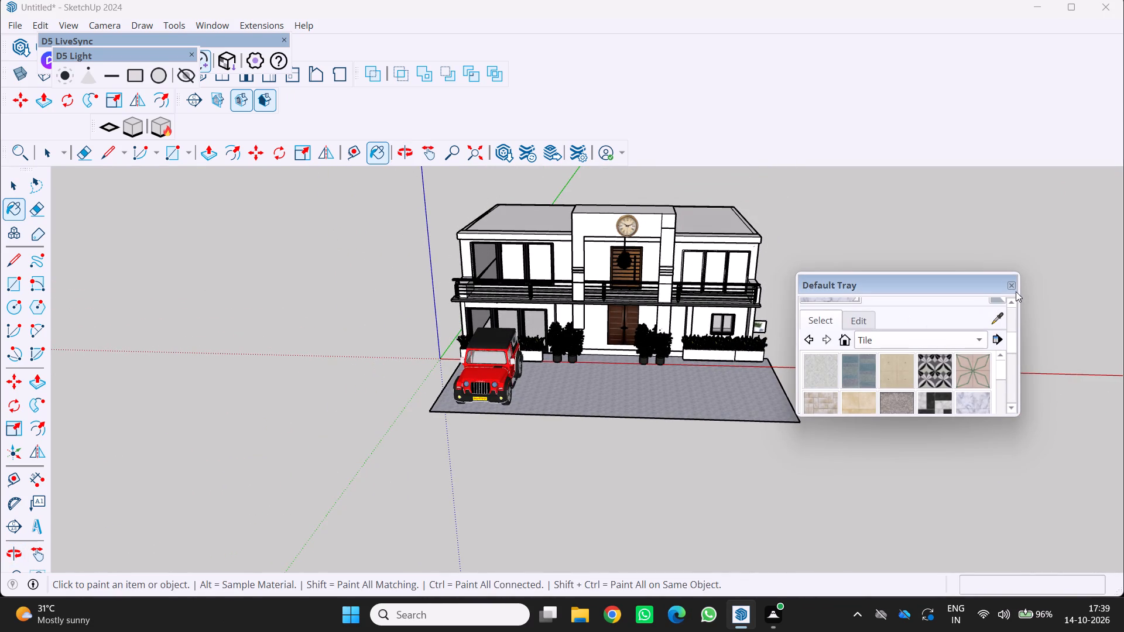
{"action": "left_click", "coordinate": [1011, 283]}
{"action": "key", "text": "space"}
{"action": "left_click", "coordinate": [660, 454]}
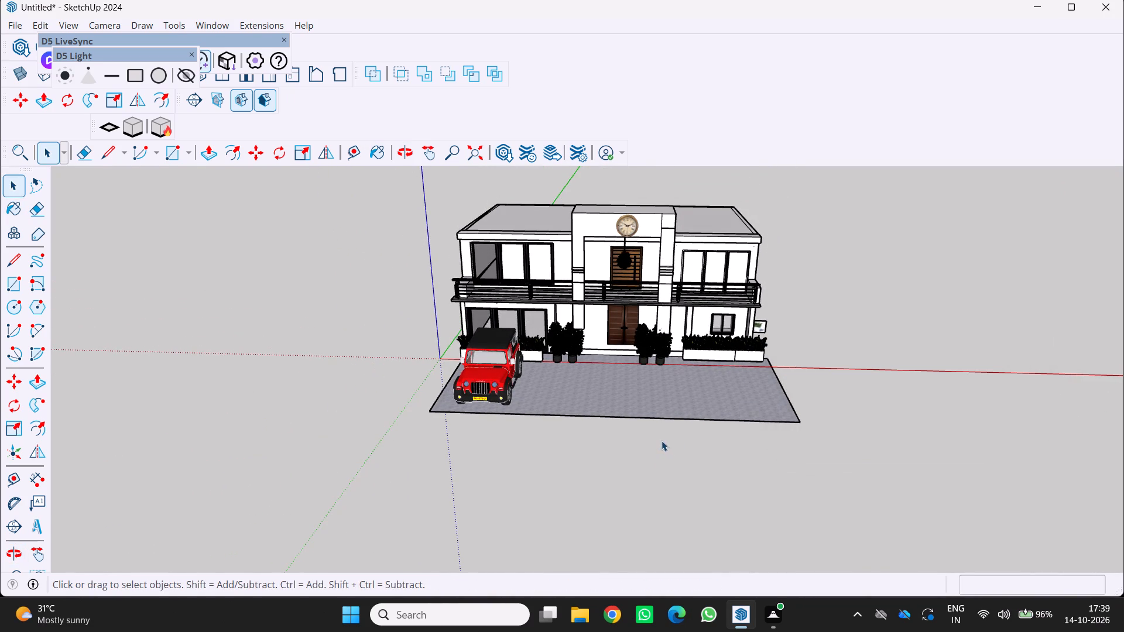
Examine the house front, the parked car and the tiled forecourt from low, high and angled views.
{"action": "scroll", "coordinate": [662, 441], "scroll_direction": "up", "scroll_amount": 1}
{"action": "middle_click_drag", "start_coordinate": [662, 441], "coordinate": [693, 327]}
{"action": "key", "text": "space"}
{"action": "middle_click_drag", "start_coordinate": [616, 444], "coordinate": [598, 521]}
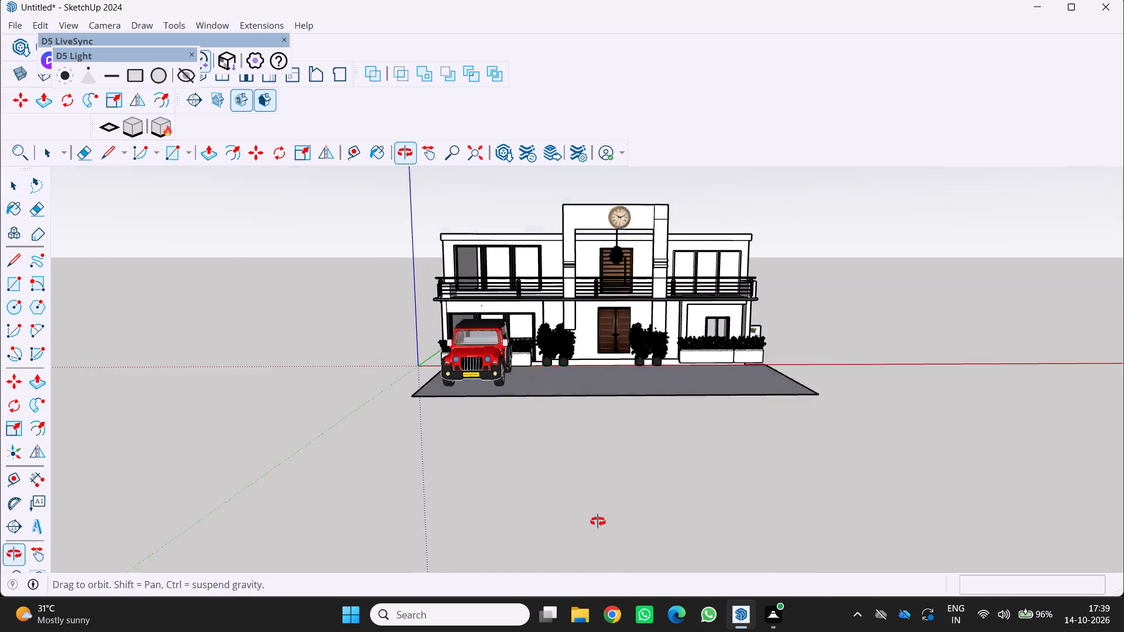
{"action": "middle_click_drag", "start_coordinate": [598, 521], "coordinate": [588, 540]}
{"action": "key", "text": "space"}
{"action": "left_click", "coordinate": [612, 468]}
{"action": "middle_click_drag", "start_coordinate": [618, 462], "coordinate": [611, 492]}
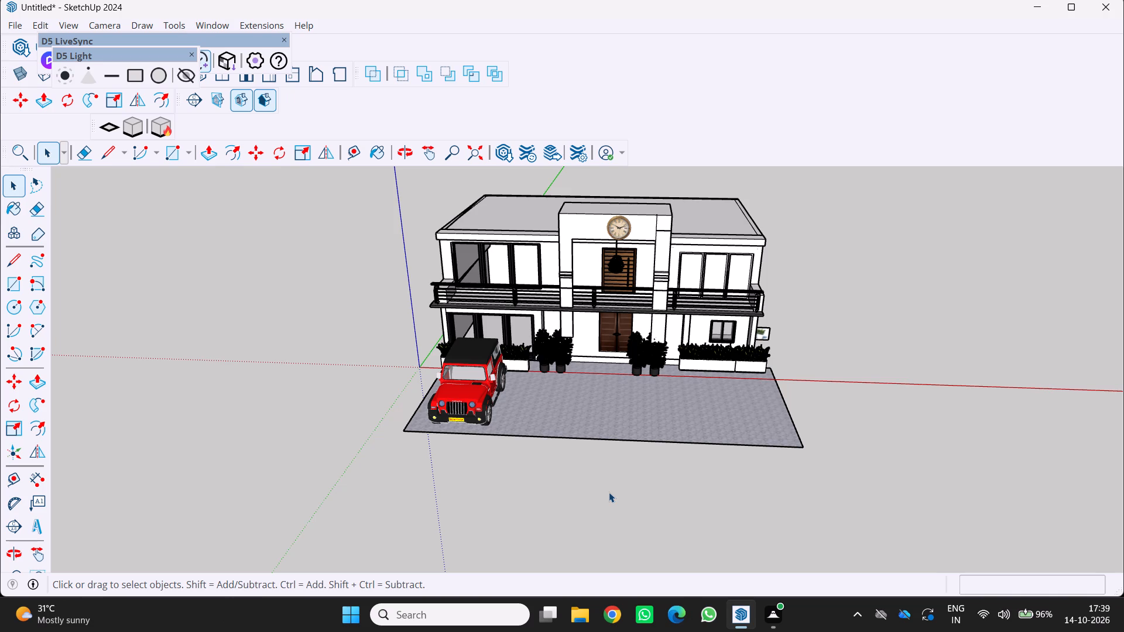
{"action": "scroll", "coordinate": [639, 494], "scroll_direction": "down", "scroll_amount": 1}
{"action": "middle_click_drag", "start_coordinate": [632, 488], "coordinate": [628, 465]}
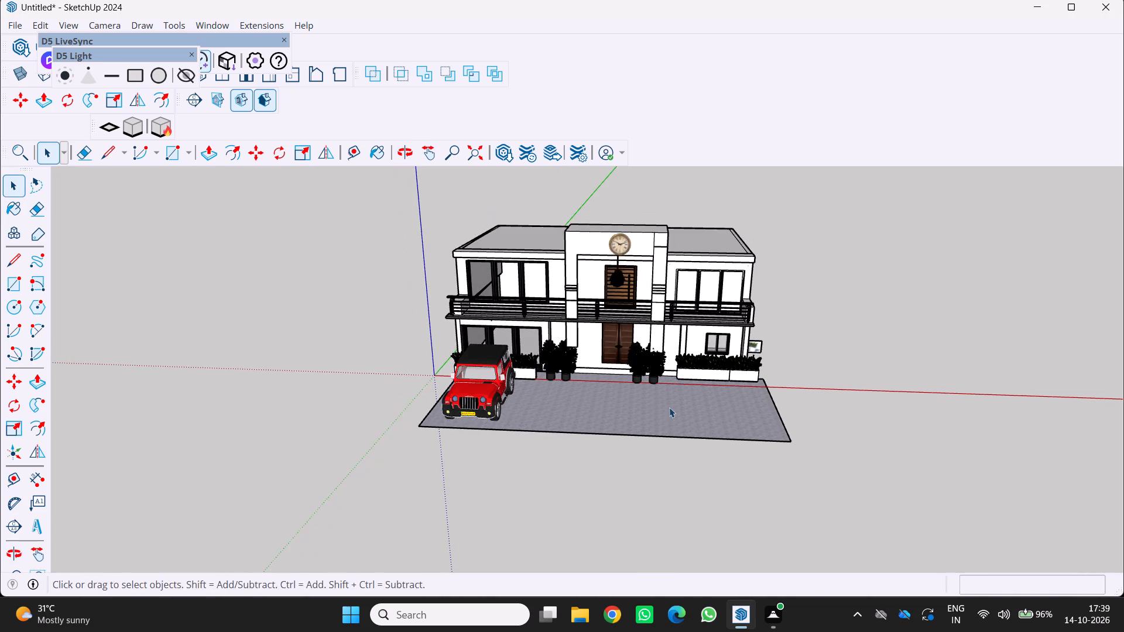
{"action": "scroll", "coordinate": [669, 407], "scroll_direction": "down", "scroll_amount": 1}
{"action": "middle_click_drag", "start_coordinate": [669, 407], "coordinate": [700, 297]}
{"action": "middle_click_drag", "start_coordinate": [683, 358], "coordinate": [626, 575]}
{"action": "middle_click", "coordinate": [626, 575]}
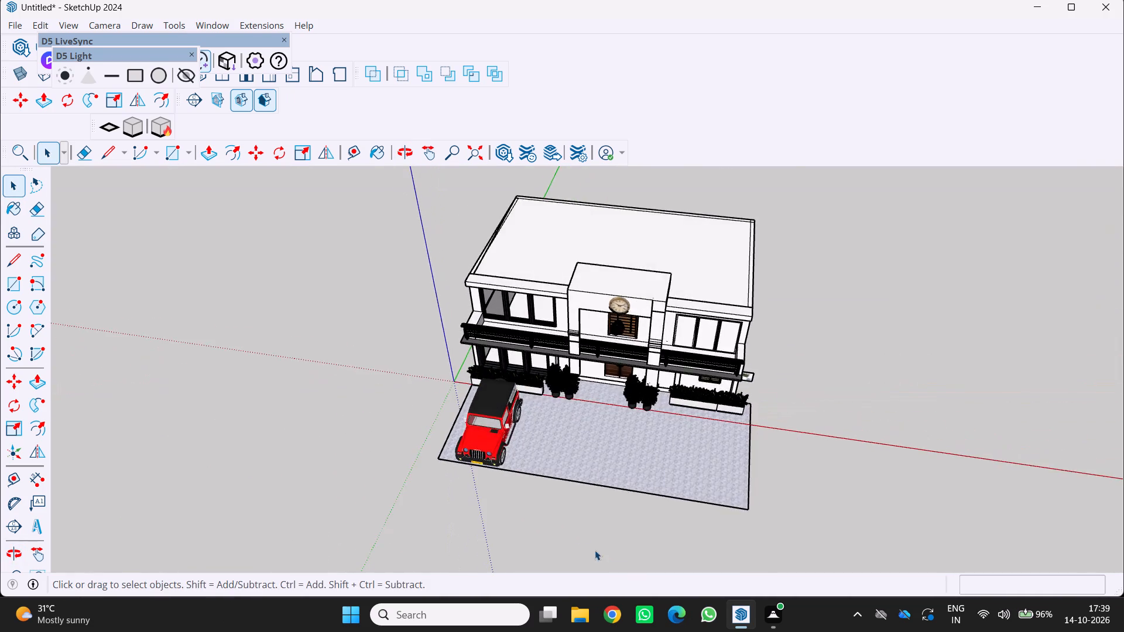
{"action": "scroll", "coordinate": [581, 541], "scroll_direction": "up", "scroll_amount": 3}
{"action": "middle_click_drag", "start_coordinate": [577, 521], "coordinate": [638, 480]}
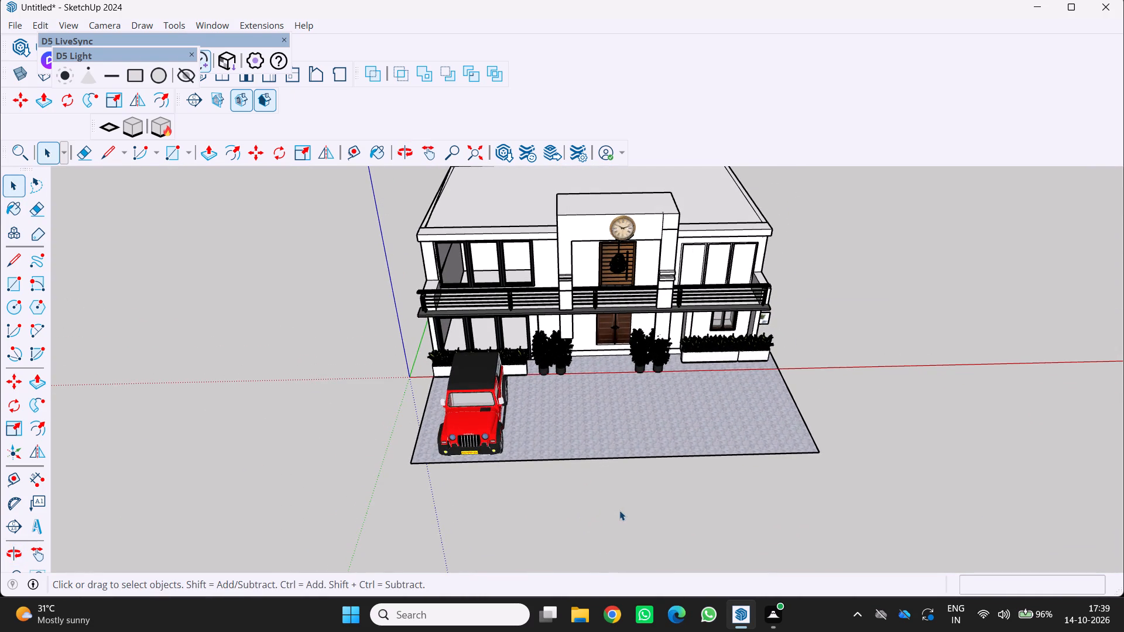
{"action": "left_click", "coordinate": [857, 438]}
{"action": "middle_click_drag", "start_coordinate": [857, 438], "coordinate": [839, 407]}
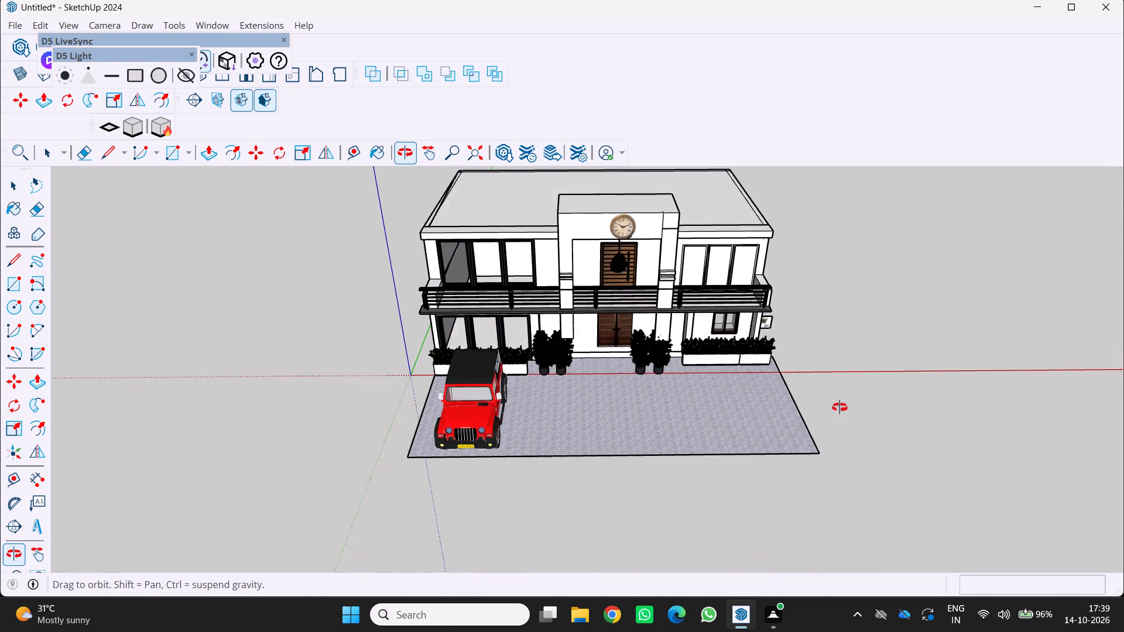
{"action": "middle_click_drag", "start_coordinate": [839, 407], "coordinate": [806, 360]}
{"action": "scroll", "coordinate": [692, 456], "scroll_direction": "up", "scroll_amount": 2}
{"action": "left_click", "coordinate": [682, 466]}
{"action": "middle_click_drag", "start_coordinate": [705, 370], "coordinate": [711, 374]}
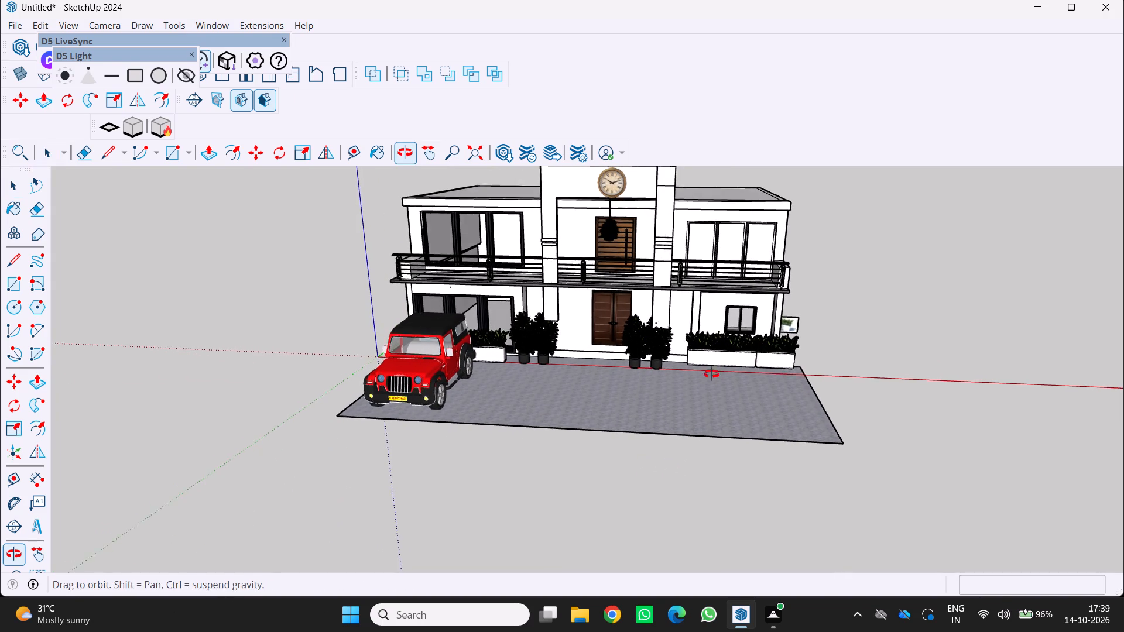
{"action": "middle_click_drag", "start_coordinate": [711, 374], "coordinate": [732, 432]}
{"action": "scroll", "coordinate": [715, 426], "scroll_direction": "down", "scroll_amount": 2}
{"action": "middle_click_drag", "start_coordinate": [710, 423], "coordinate": [712, 296]}
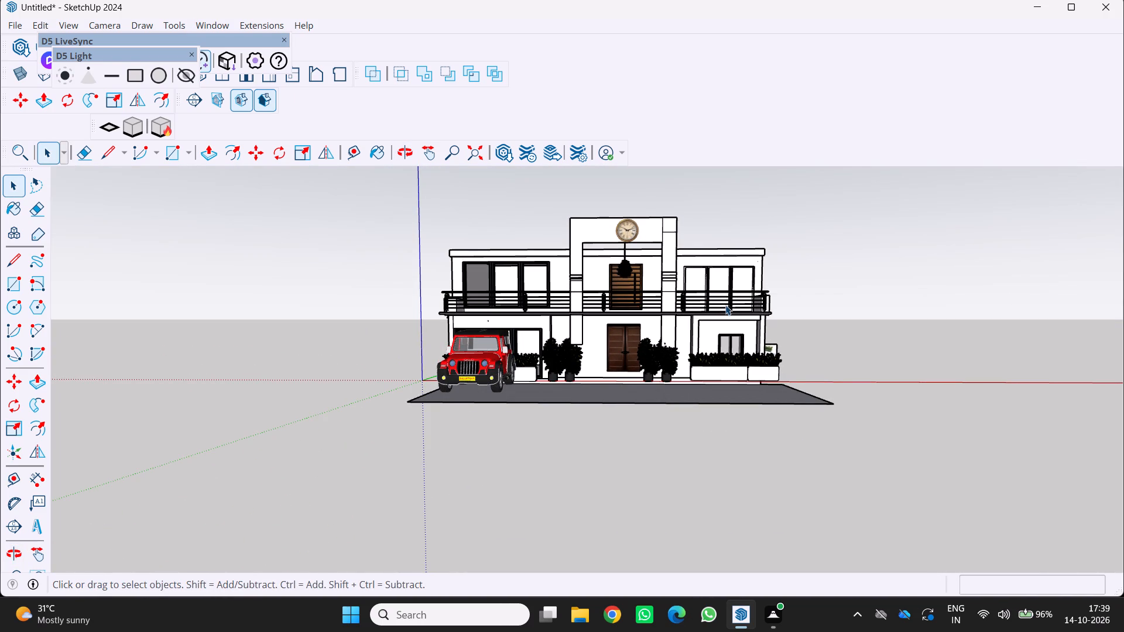
{"action": "middle_click_drag", "start_coordinate": [725, 305], "coordinate": [732, 313]}
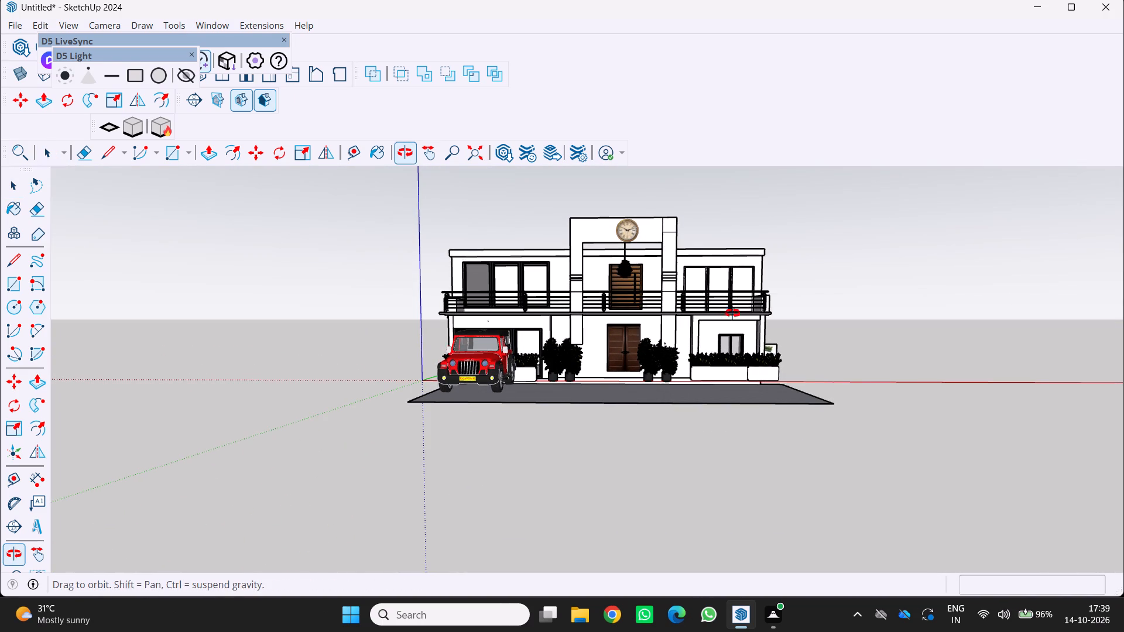
{"action": "middle_click_drag", "start_coordinate": [732, 313], "coordinate": [729, 382]}
{"action": "middle_click", "coordinate": [728, 382]}
{"action": "scroll", "coordinate": [717, 395], "scroll_direction": "down", "scroll_amount": 3}
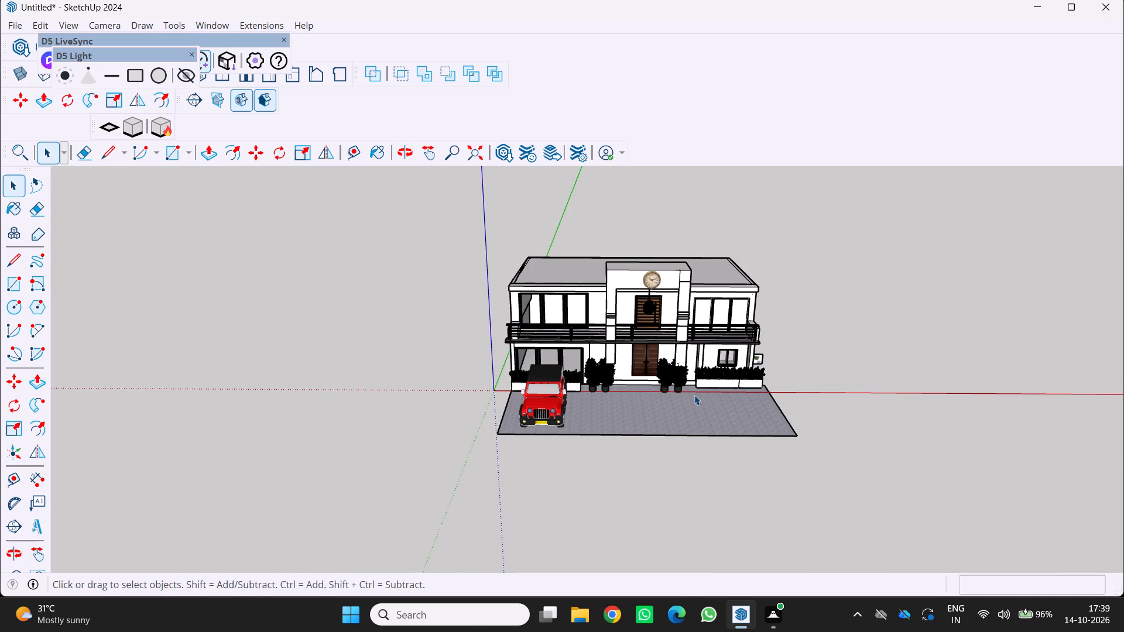
{"action": "scroll", "coordinate": [679, 421], "scroll_direction": "down", "scroll_amount": 1}
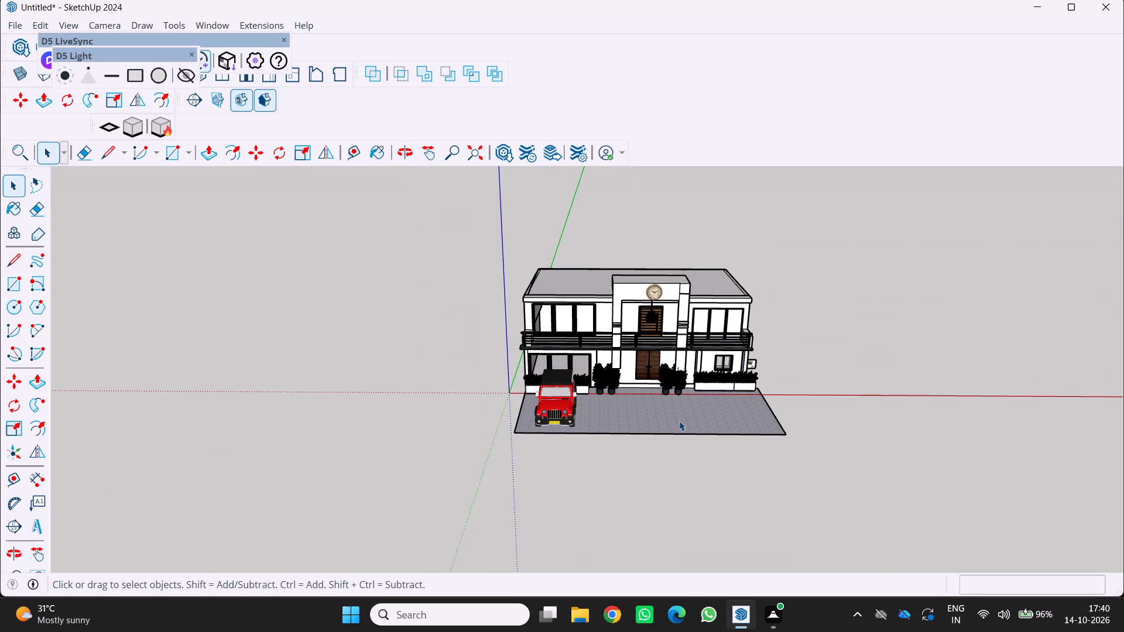
{"action": "scroll", "coordinate": [664, 404], "scroll_direction": "up", "scroll_amount": 3}
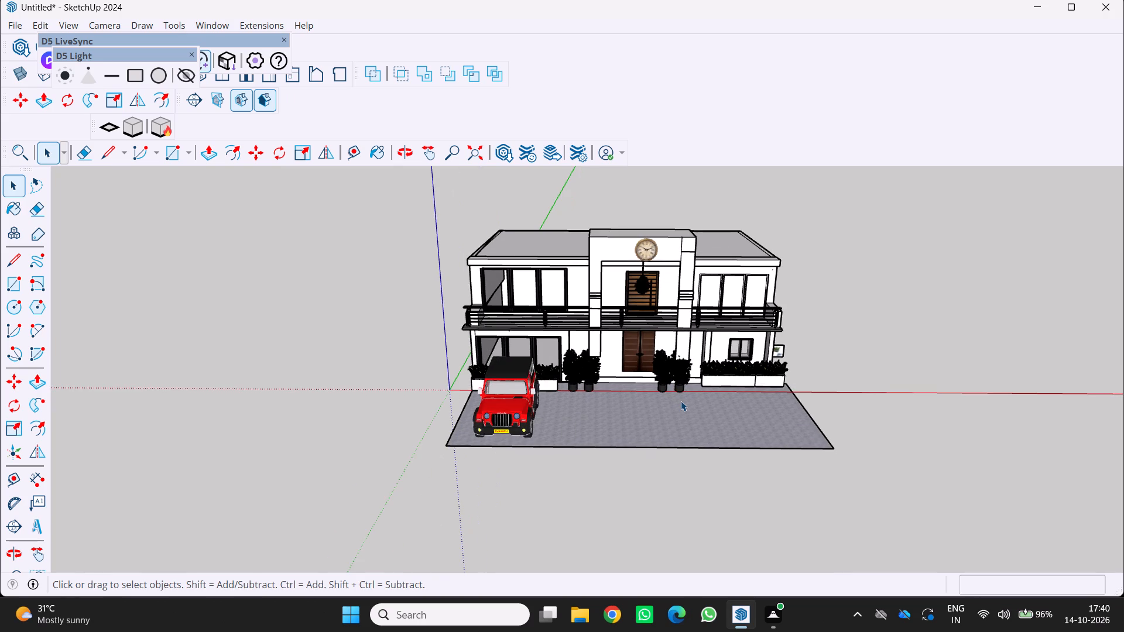
Copy the outer potted plant beside the entrance door about 18' 1" to the forecourt's rear corner, past the white planter box.
{"action": "scroll", "coordinate": [710, 386], "scroll_direction": "up", "scroll_amount": 6}
{"action": "left_click", "coordinate": [666, 389]}
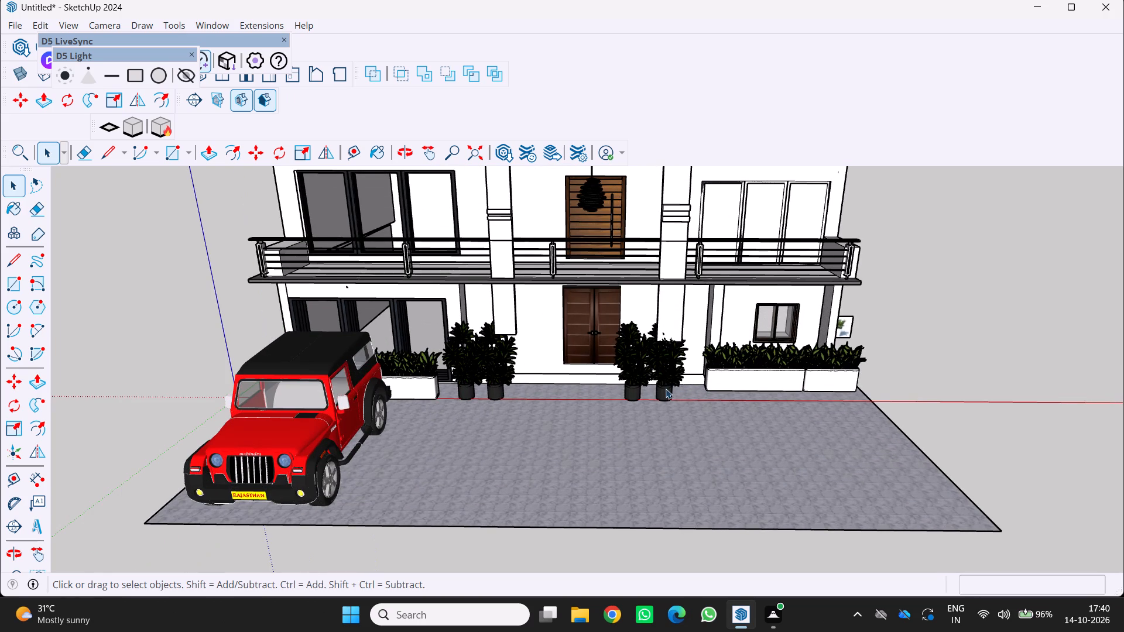
{"action": "key", "text": "m"}
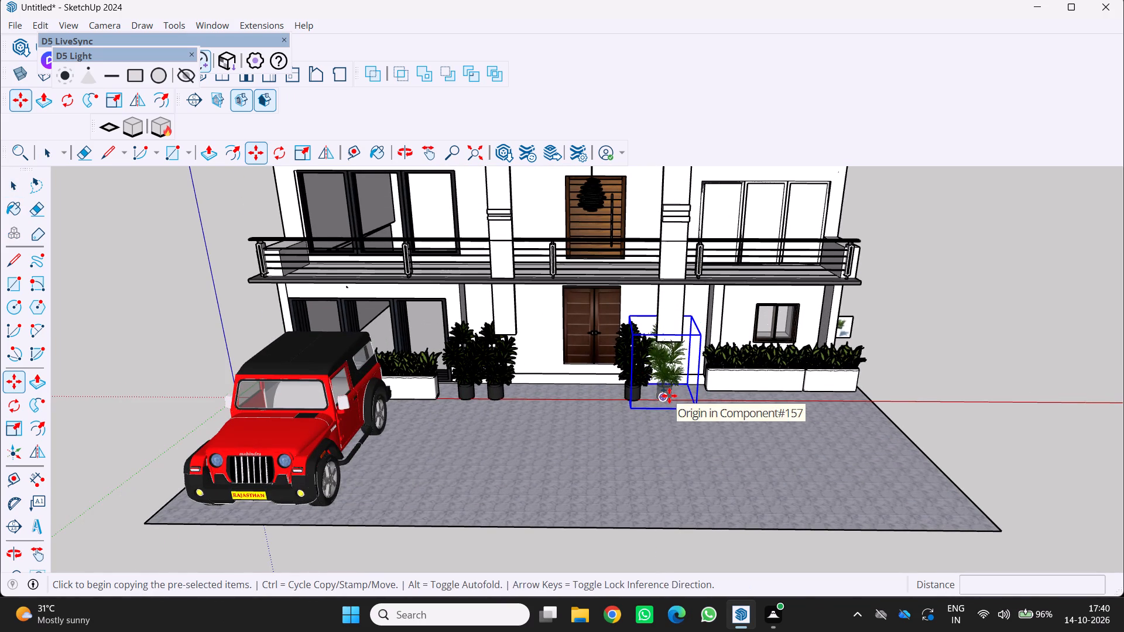
{"action": "left_click", "coordinate": [669, 396]}
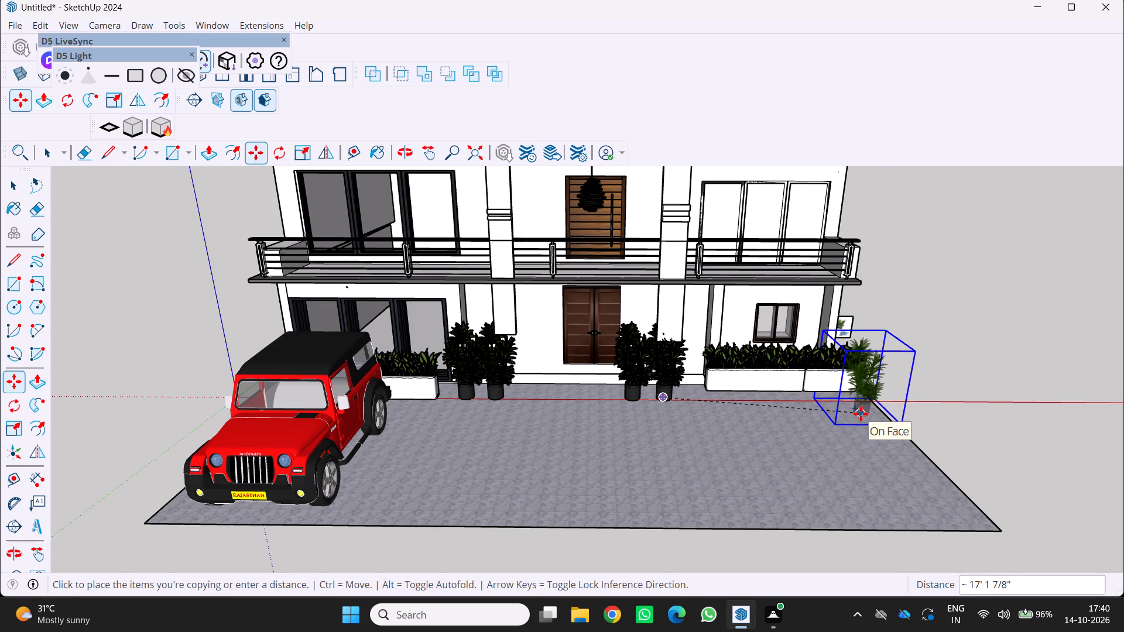
{"action": "left_click", "coordinate": [868, 411]}
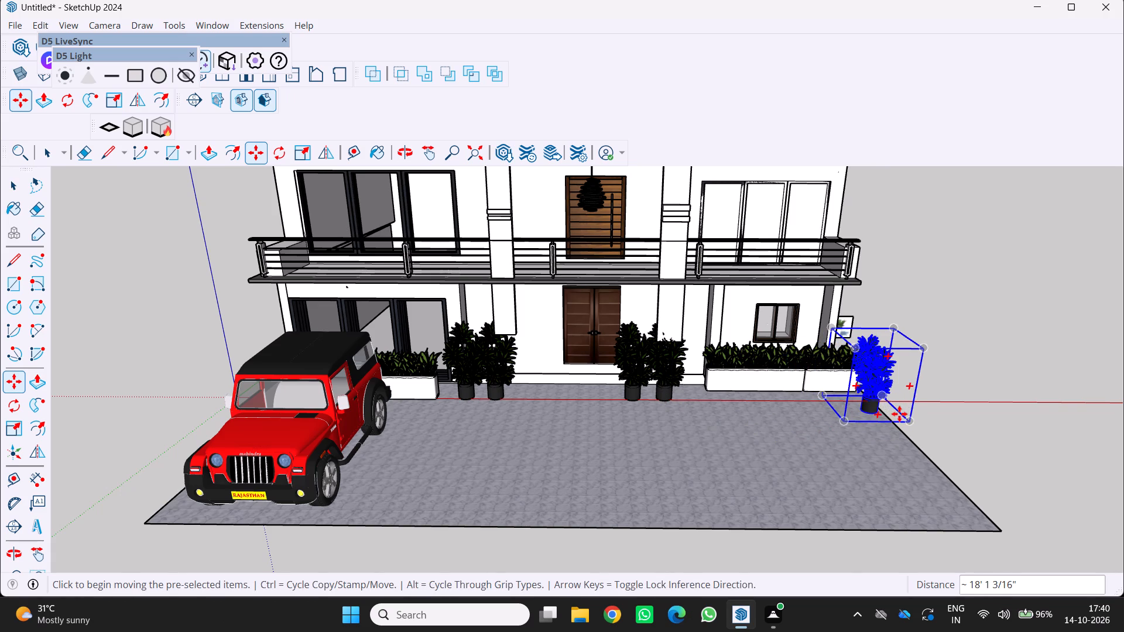
Copy the corner plant about 18' 2" to the forecourt's front corner and divide the spacing into five equal intervals with 5/.
{"action": "left_click_drag", "start_coordinate": [861, 407], "coordinate": [861, 414]}
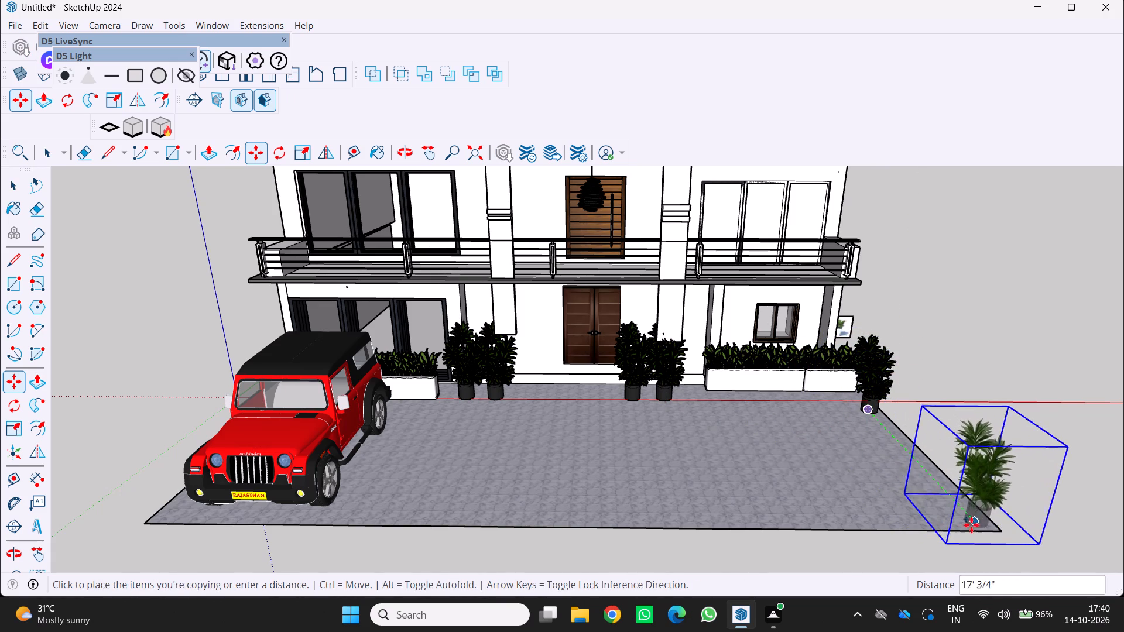
{"action": "left_click", "coordinate": [982, 531]}
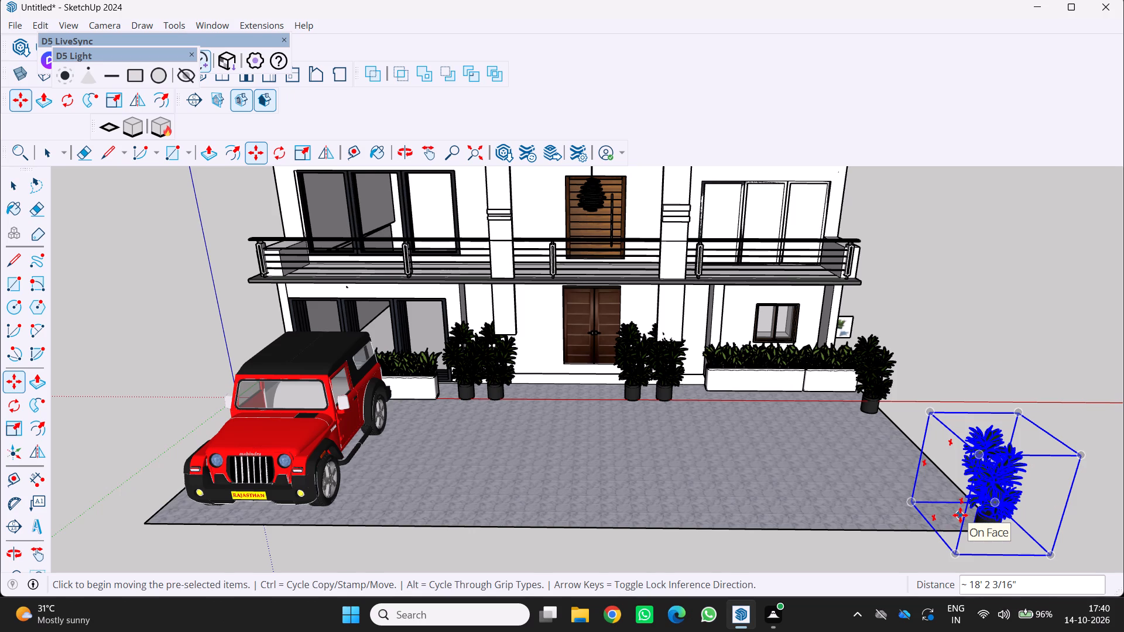
{"action": "key", "text": "5"}
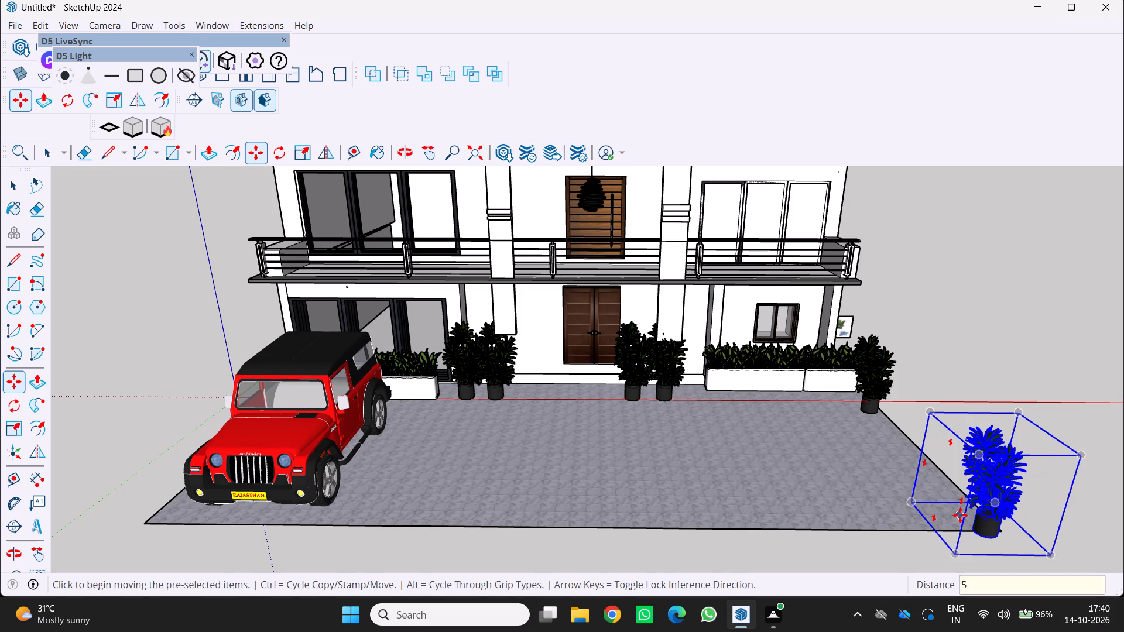
{"action": "key", "text": "slash"}
{"action": "key", "text": "Return"}
{"action": "key", "text": "Return"}
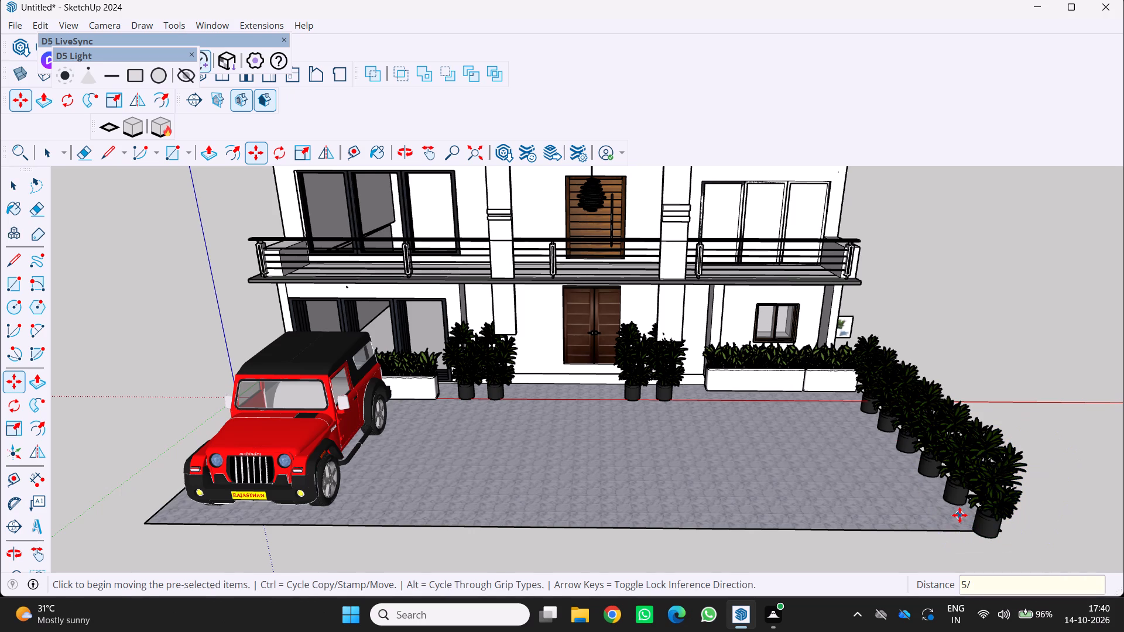
Copy the row of six side-edge potted plants 51' 8" across to the forecourt's opposite edge, beside the parked car.
{"action": "scroll", "coordinate": [854, 431], "scroll_direction": "down", "scroll_amount": 2}
{"action": "middle_click_drag", "start_coordinate": [850, 428], "coordinate": [921, 349]}
{"action": "middle_click", "coordinate": [921, 349]}
{"action": "scroll", "coordinate": [909, 381], "scroll_direction": "down", "scroll_amount": 1}
{"action": "middle_click_drag", "start_coordinate": [908, 382], "coordinate": [874, 473]}
{"action": "scroll", "coordinate": [869, 473], "scroll_direction": "down", "scroll_amount": 3}
{"action": "key", "text": "space"}
{"action": "key", "text": "space"}
{"action": "scroll", "coordinate": [918, 463], "scroll_direction": "up", "scroll_amount": 3}
{"action": "left_click", "coordinate": [911, 458]}
{"action": "left_click", "coordinate": [911, 458]}
{"action": "double_click", "coordinate": [910, 447]}
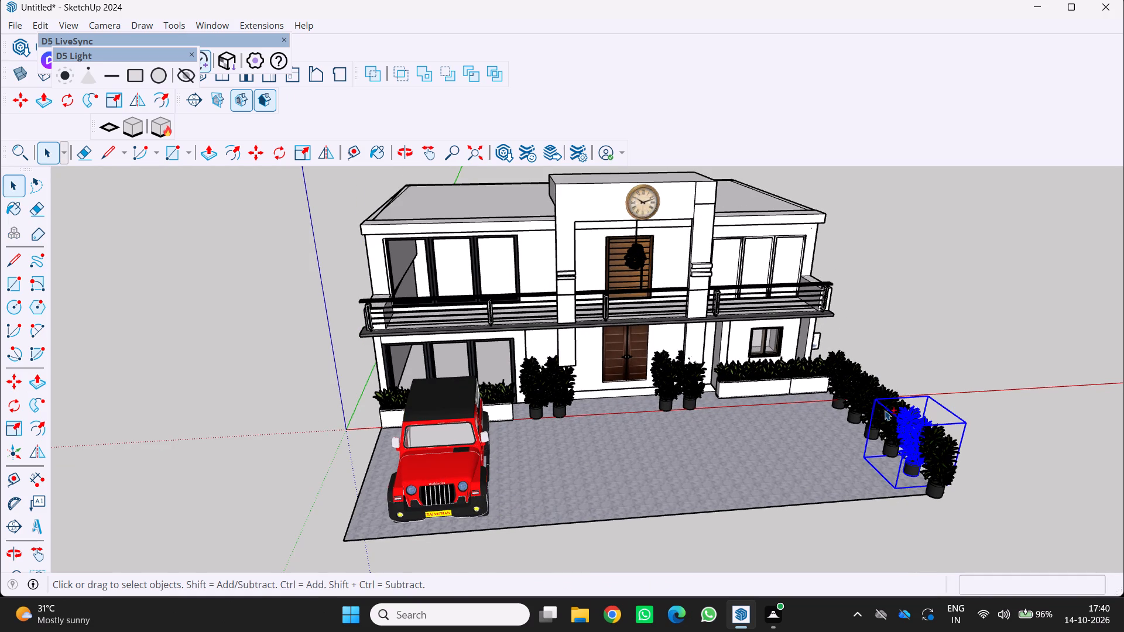
{"action": "double_click", "coordinate": [868, 400], "text": "shift"}
{"action": "left_click", "coordinate": [856, 382], "text": "shift"}
{"action": "left_click", "coordinate": [839, 365], "text": "shift"}
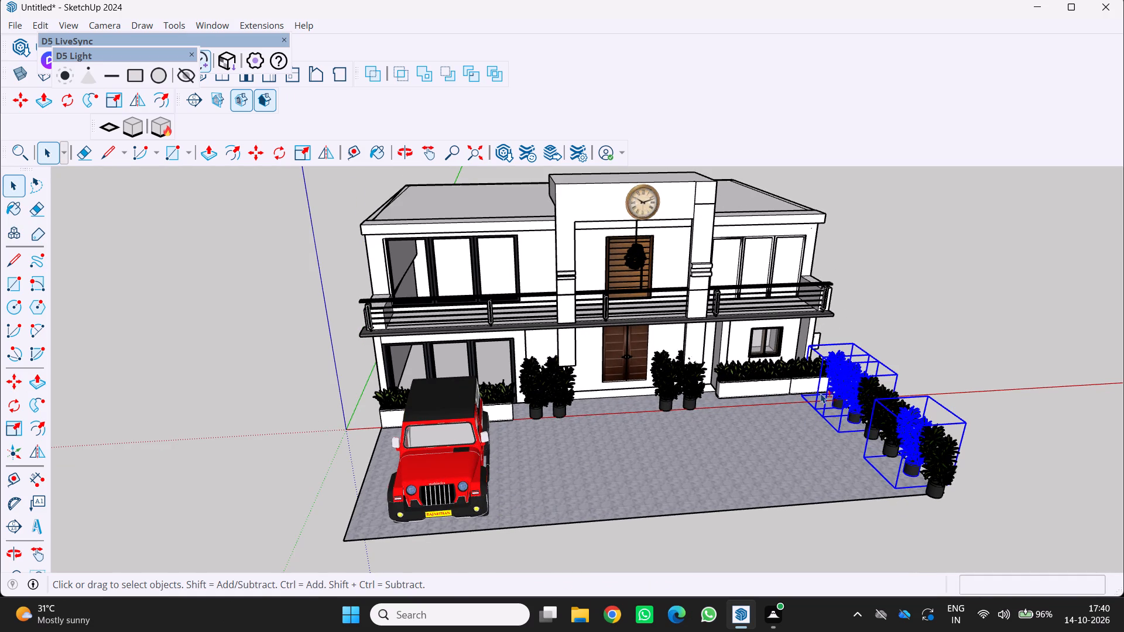
{"action": "left_click", "coordinate": [875, 380], "text": "shift"}
{"action": "left_click_drag", "start_coordinate": [877, 408], "coordinate": [883, 419], "text": "shift"}
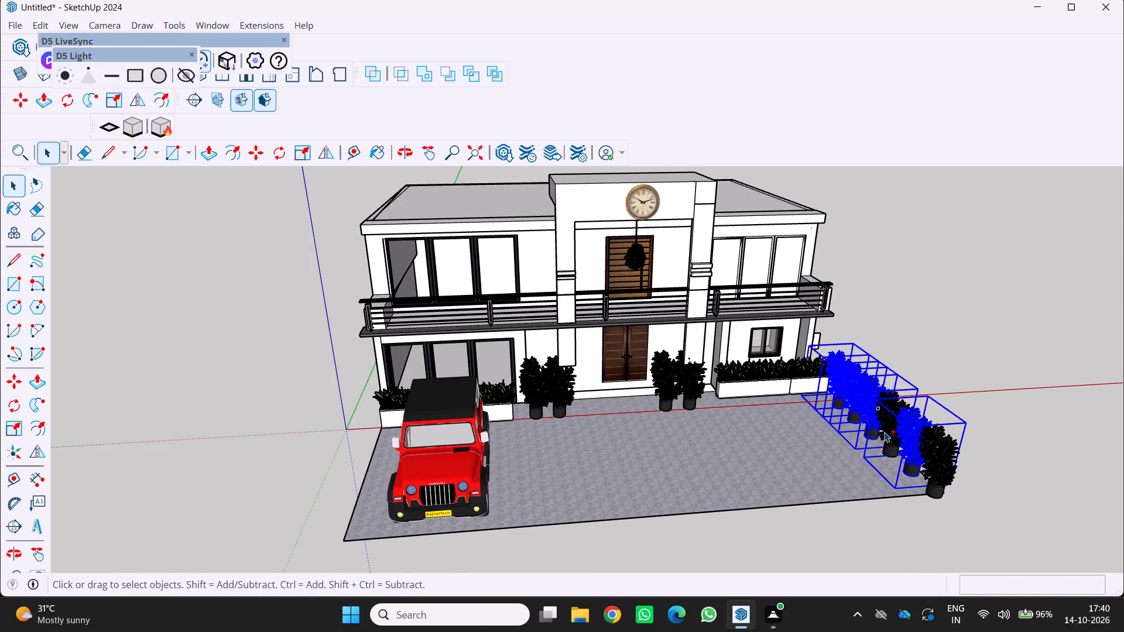
{"action": "left_click", "coordinate": [884, 434], "text": "shift"}
{"action": "left_click", "coordinate": [938, 483], "text": "shift"}
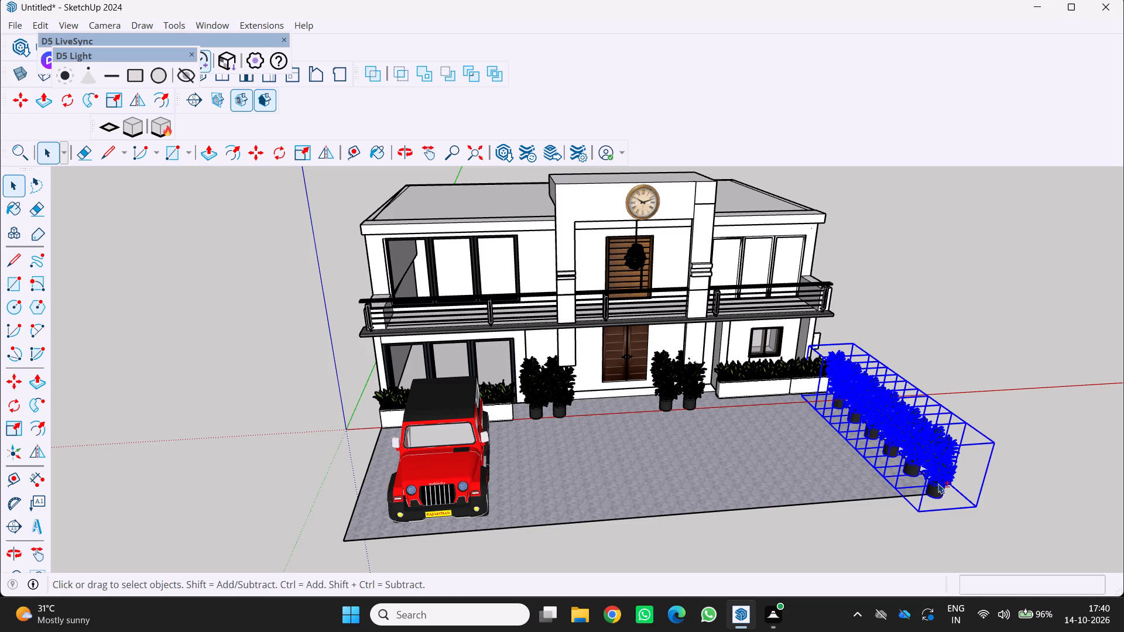
{"action": "key", "text": "m"}
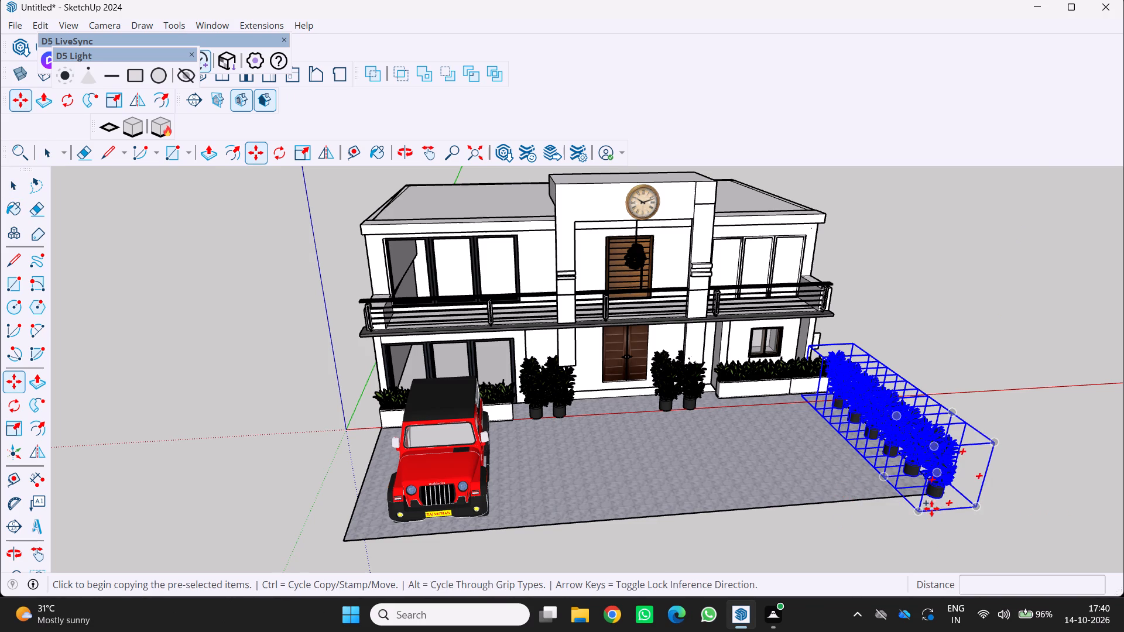
{"action": "left_click", "coordinate": [924, 514]}
{"action": "scroll", "coordinate": [540, 516], "scroll_direction": "down", "scroll_amount": 8}
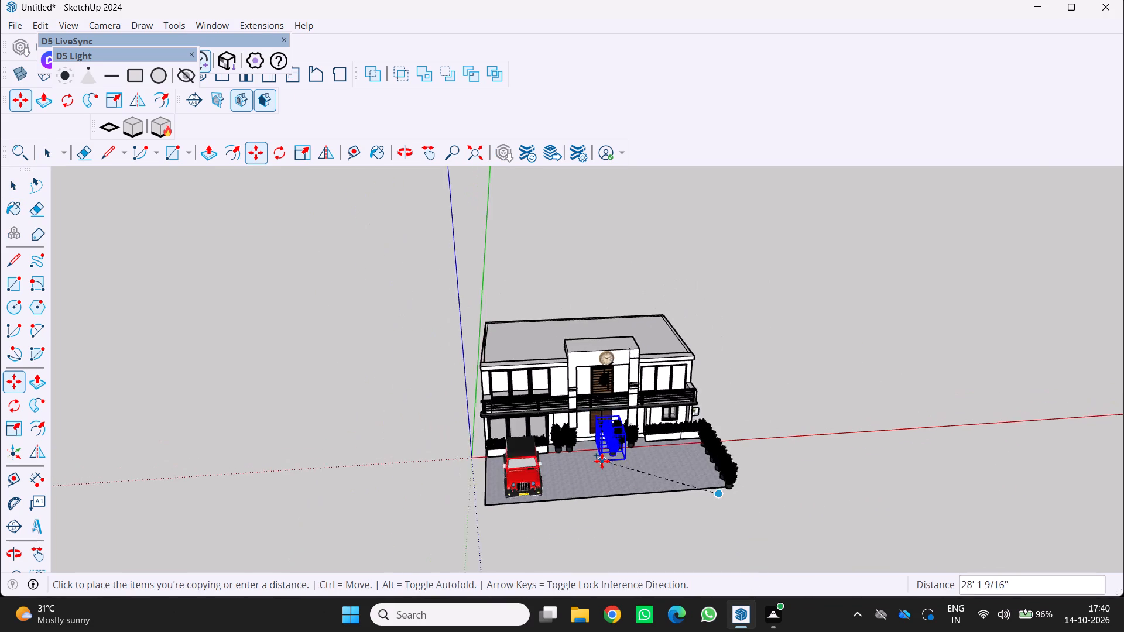
{"action": "scroll", "coordinate": [602, 461], "scroll_direction": "down", "scroll_amount": 2}
{"action": "scroll", "coordinate": [712, 367], "scroll_direction": "down", "scroll_amount": 3}
{"action": "middle_click_drag", "start_coordinate": [793, 384], "coordinate": [868, 376]}
{"action": "scroll", "coordinate": [435, 552], "scroll_direction": "up", "scroll_amount": 1}
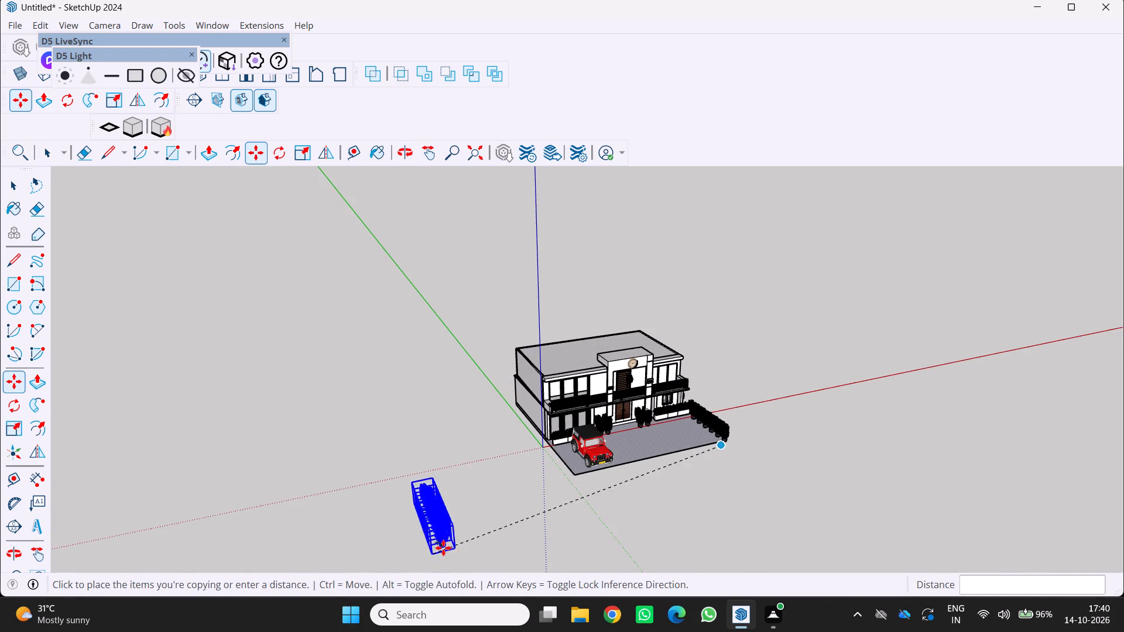
{"action": "scroll", "coordinate": [443, 548], "scroll_direction": "up", "scroll_amount": 1}
{"action": "scroll", "coordinate": [573, 472], "scroll_direction": "up", "scroll_amount": 14}
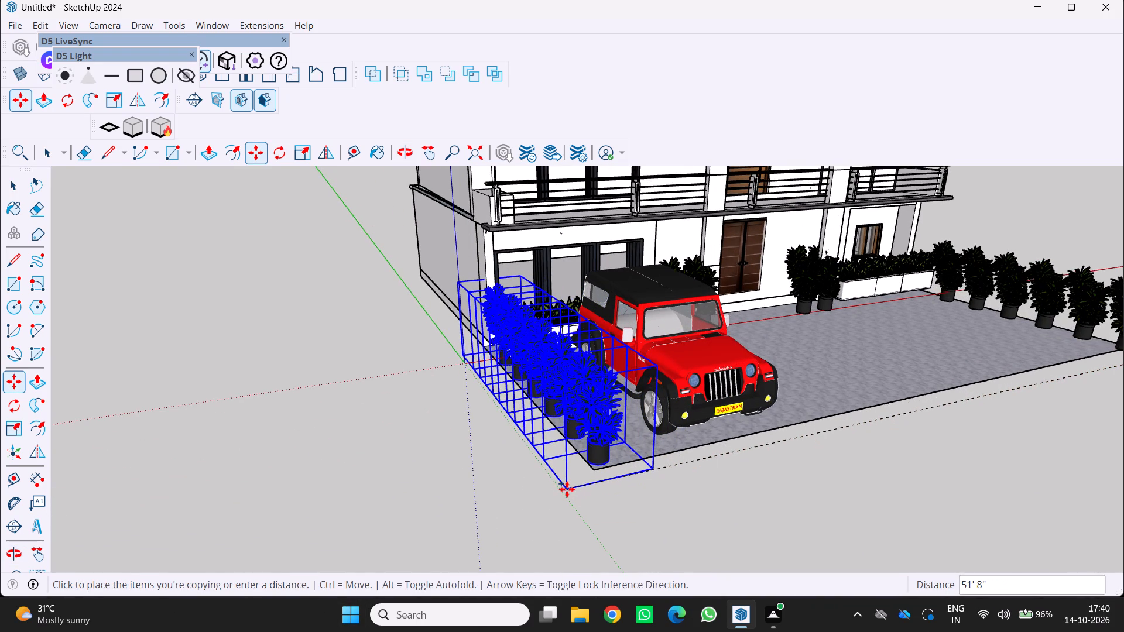
{"action": "left_click", "coordinate": [567, 489]}
{"action": "key", "text": "space"}
{"action": "left_click", "coordinate": [690, 500]}
Examine the house front and both rows of potted plants along the forecourt from low, high and angled views.
{"action": "scroll", "coordinate": [677, 492], "scroll_direction": "down", "scroll_amount": 1}
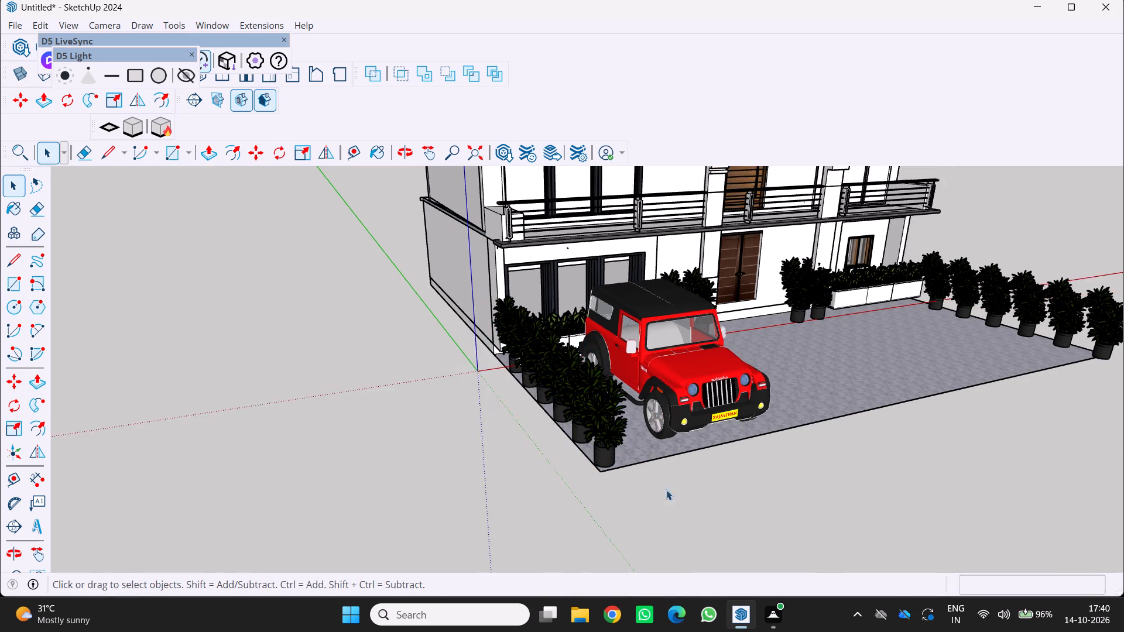
{"action": "scroll", "coordinate": [666, 490], "scroll_direction": "down", "scroll_amount": 4}
{"action": "middle_click_drag", "start_coordinate": [627, 483], "coordinate": [462, 463]}
{"action": "scroll", "coordinate": [491, 436], "scroll_direction": "down", "scroll_amount": 3}
{"action": "middle_click_drag", "start_coordinate": [513, 431], "coordinate": [616, 363]}
{"action": "scroll", "coordinate": [614, 364], "scroll_direction": "down", "scroll_amount": 4}
{"action": "middle_click_drag", "start_coordinate": [638, 359], "coordinate": [643, 362]}
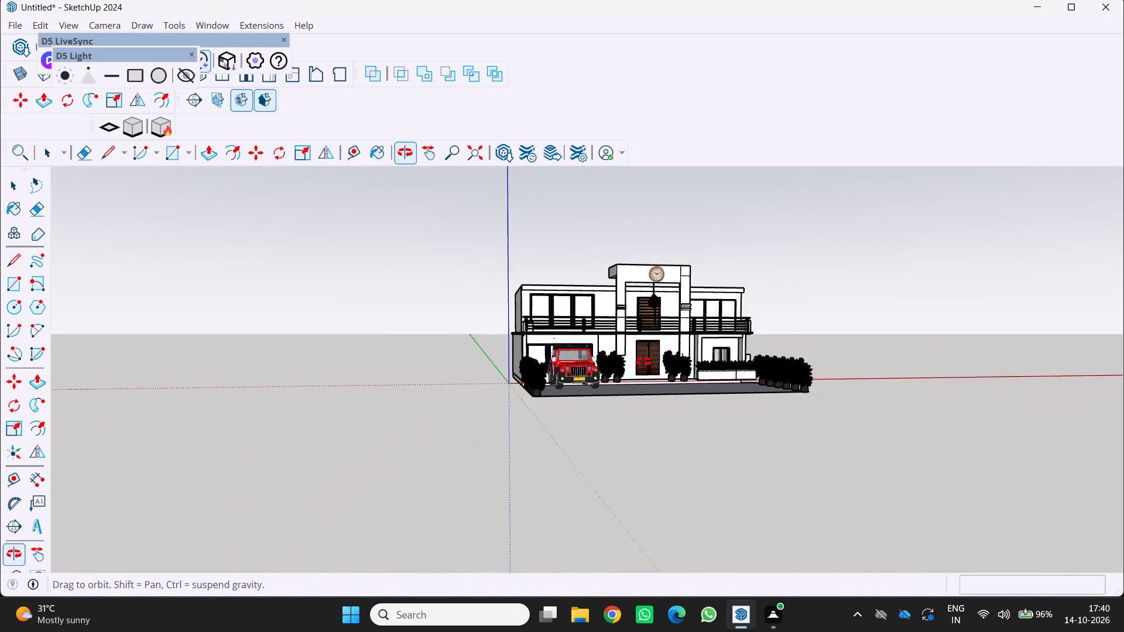
{"action": "middle_click_drag", "start_coordinate": [643, 362], "coordinate": [635, 386]}
{"action": "scroll", "coordinate": [632, 380], "scroll_direction": "down", "scroll_amount": 3}
{"action": "middle_click_drag", "start_coordinate": [632, 380], "coordinate": [630, 435]}
{"action": "middle_click", "coordinate": [630, 435]}
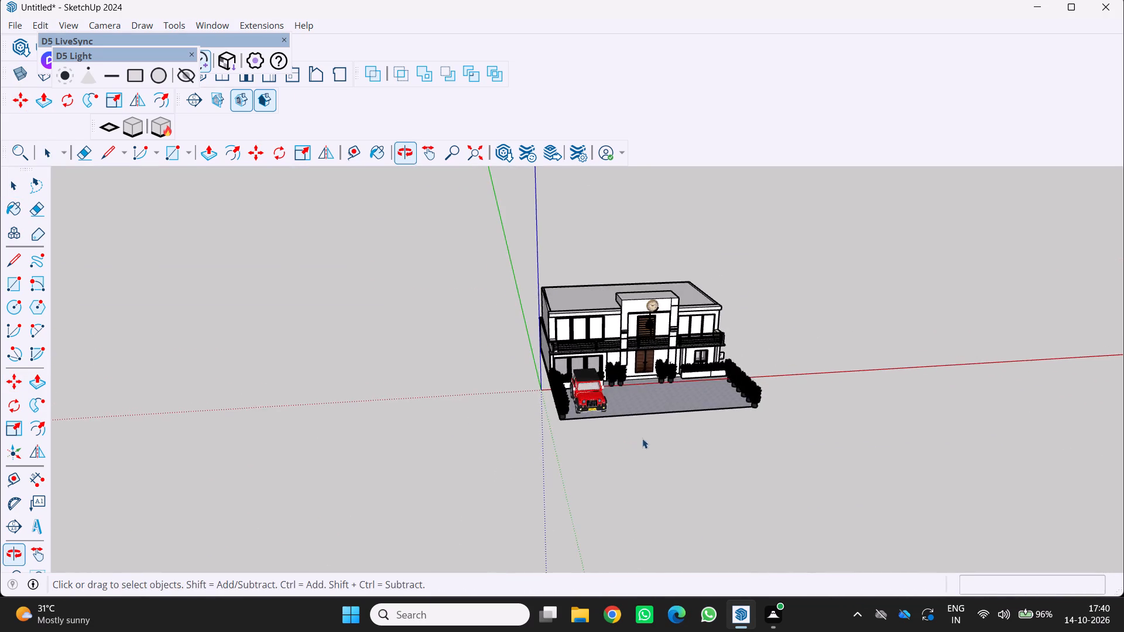
{"action": "scroll", "coordinate": [643, 429], "scroll_direction": "up", "scroll_amount": 4}
{"action": "middle_click_drag", "start_coordinate": [639, 443], "coordinate": [563, 585]}
{"action": "scroll", "coordinate": [553, 535], "scroll_direction": "up", "scroll_amount": 2}
{"action": "scroll", "coordinate": [559, 514], "scroll_direction": "down", "scroll_amount": 1}
{"action": "middle_click_drag", "start_coordinate": [559, 514], "coordinate": [597, 372]}
{"action": "scroll", "coordinate": [597, 371], "scroll_direction": "down", "scroll_amount": 2}
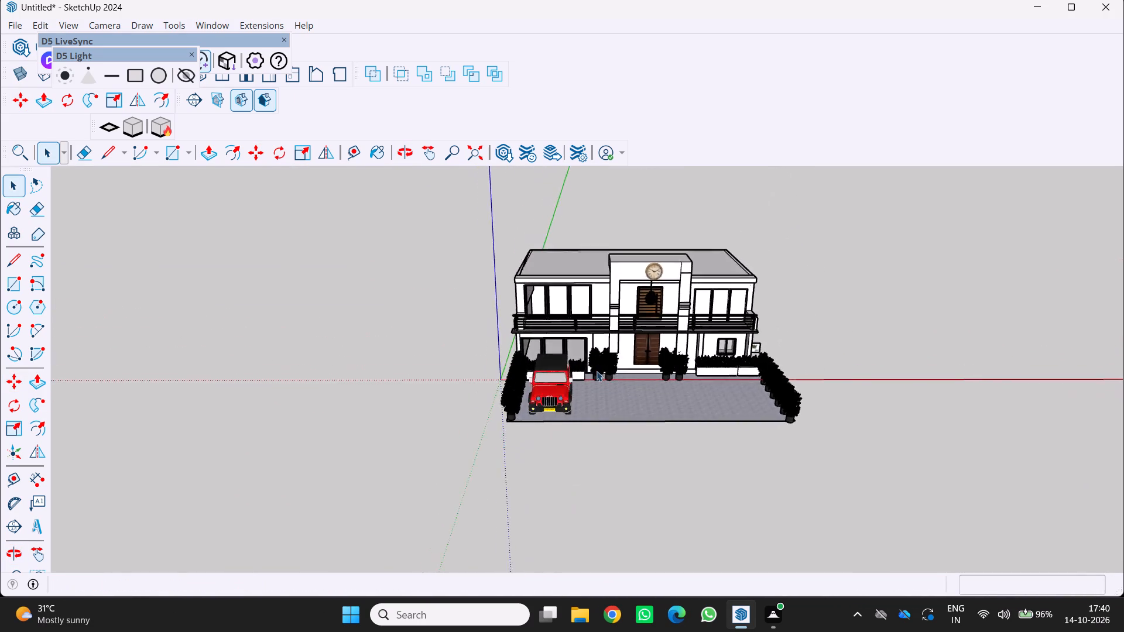
{"action": "scroll", "coordinate": [597, 371], "scroll_direction": "down", "scroll_amount": 1}
{"action": "middle_click_drag", "start_coordinate": [599, 410], "coordinate": [578, 338]}
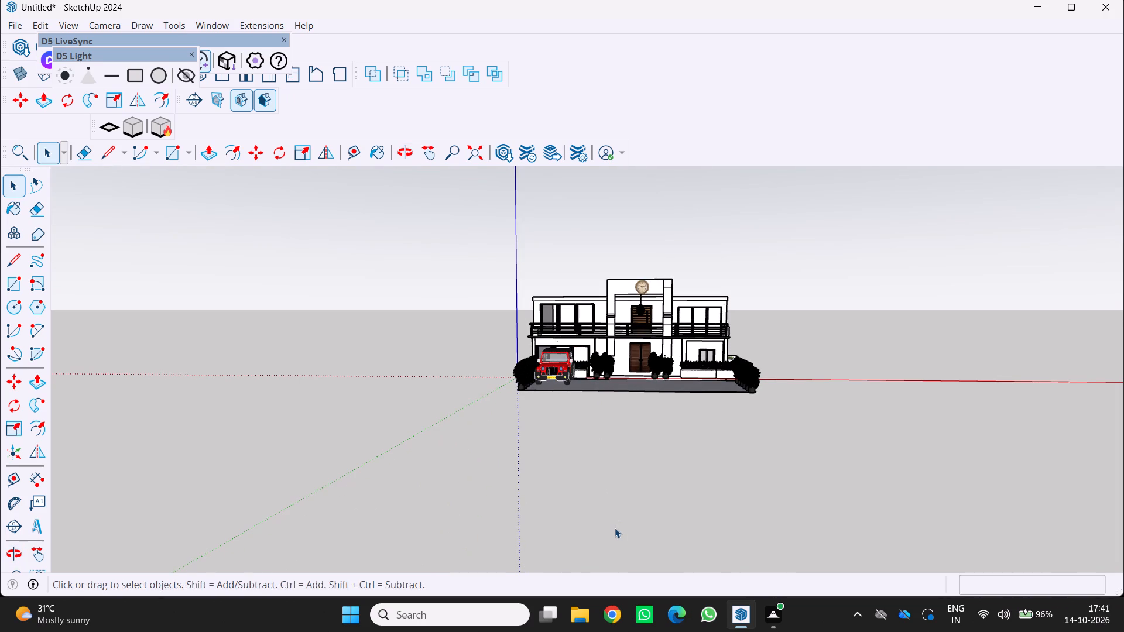
{"action": "key", "text": "space"}
{"action": "left_click", "coordinate": [690, 501]}
{"action": "middle_click_drag", "start_coordinate": [630, 380], "coordinate": [480, 631]}
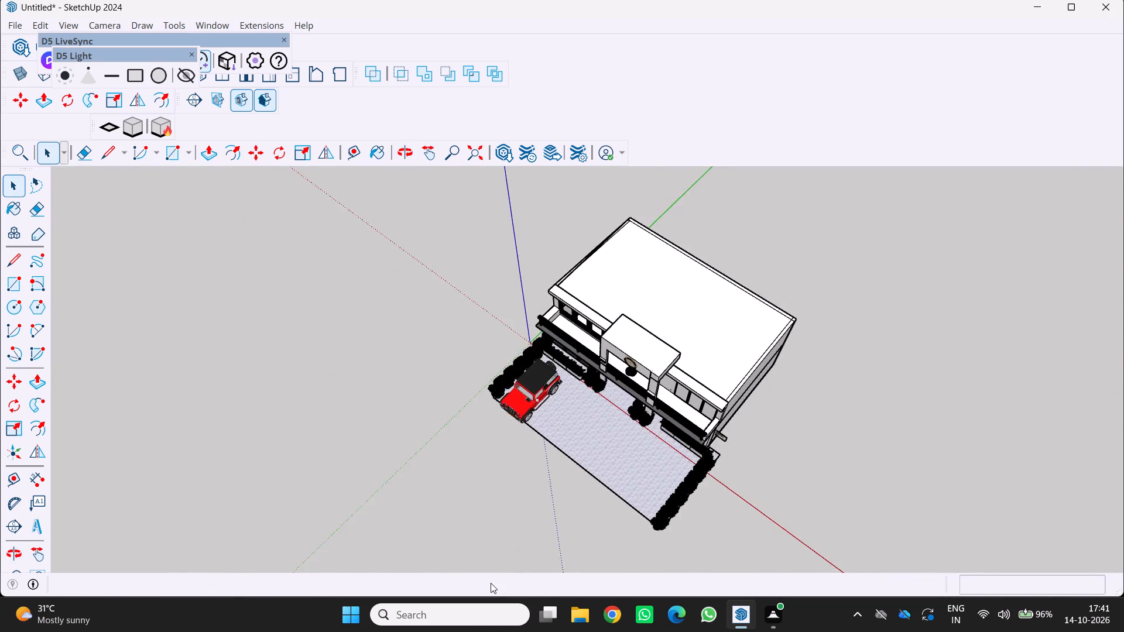
{"action": "scroll", "coordinate": [518, 527], "scroll_direction": "up", "scroll_amount": 2}
{"action": "middle_click_drag", "start_coordinate": [516, 507], "coordinate": [741, 277]}
{"action": "scroll", "coordinate": [578, 492], "scroll_direction": "up", "scroll_amount": 3}
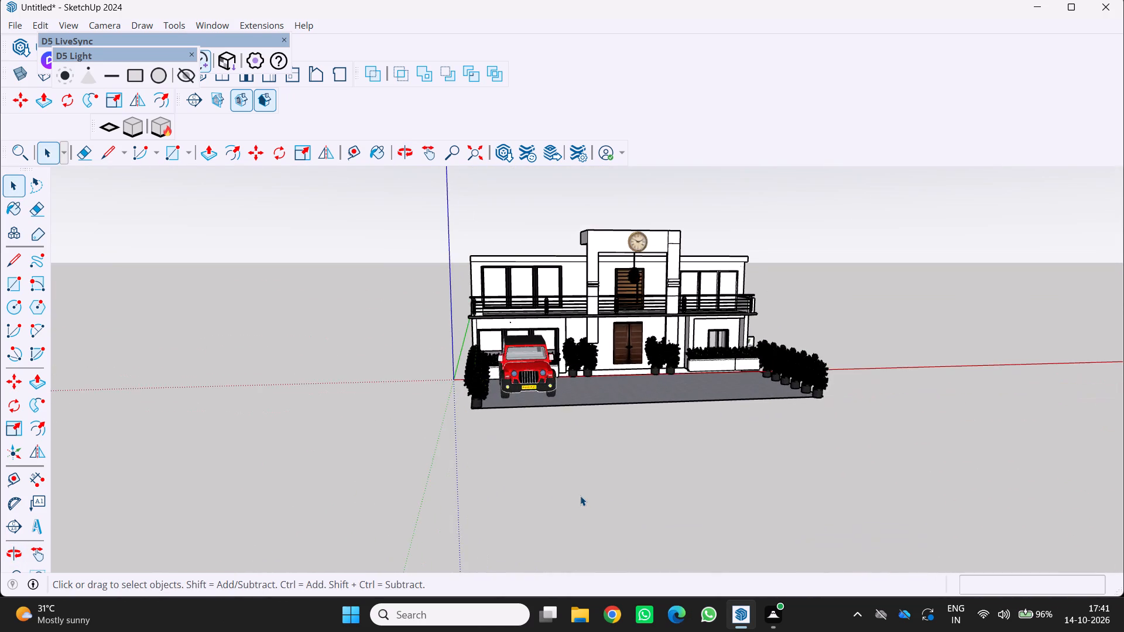
{"action": "middle_click_drag", "start_coordinate": [580, 496], "coordinate": [574, 521]}
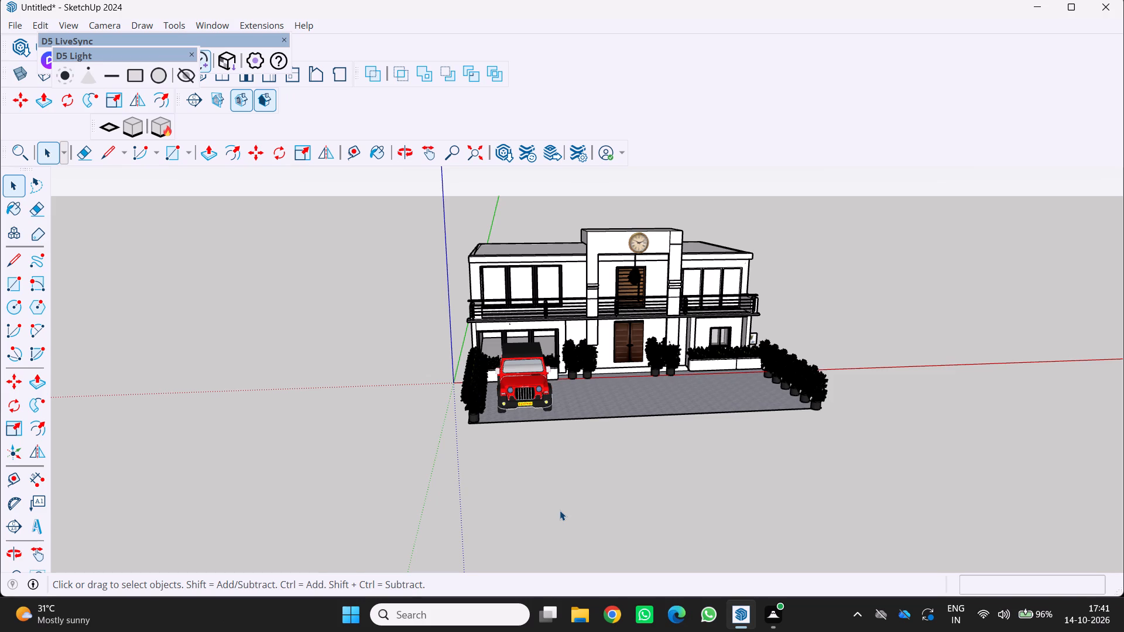
Place the 3D text "KUMAR", 6" high, over the number plate on the parked Thar's front bumper.
{"action": "scroll", "coordinate": [531, 426], "scroll_direction": "up", "scroll_amount": 2}
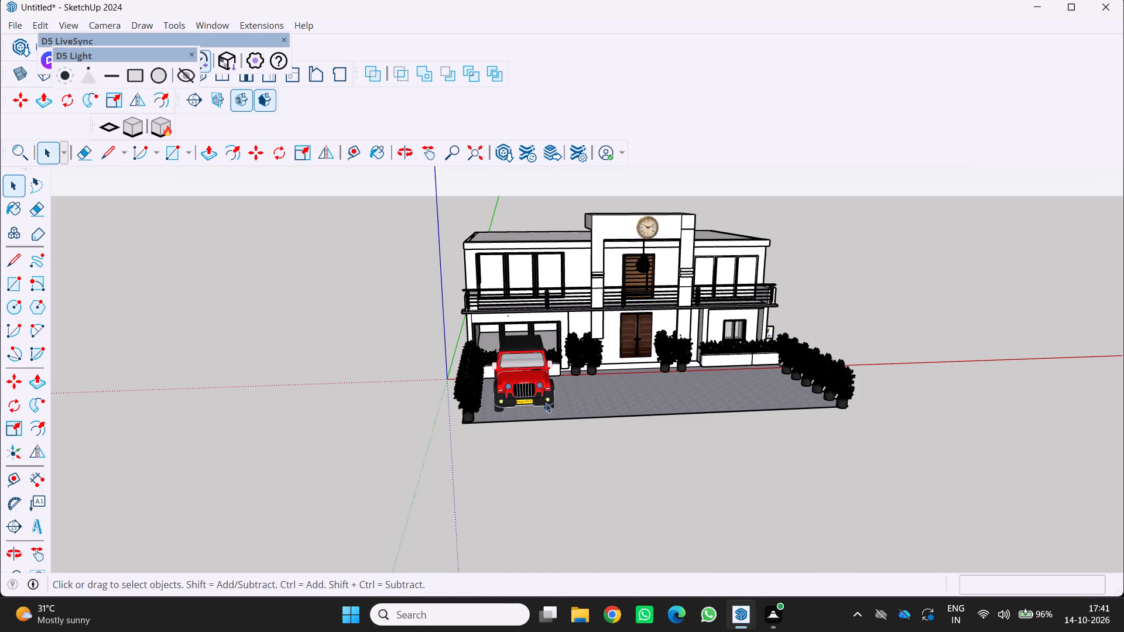
{"action": "scroll", "coordinate": [546, 403], "scroll_direction": "up", "scroll_amount": 2}
{"action": "middle_click_drag", "start_coordinate": [525, 397], "coordinate": [505, 179]}
{"action": "middle_click_drag", "start_coordinate": [498, 225], "coordinate": [494, 271]}
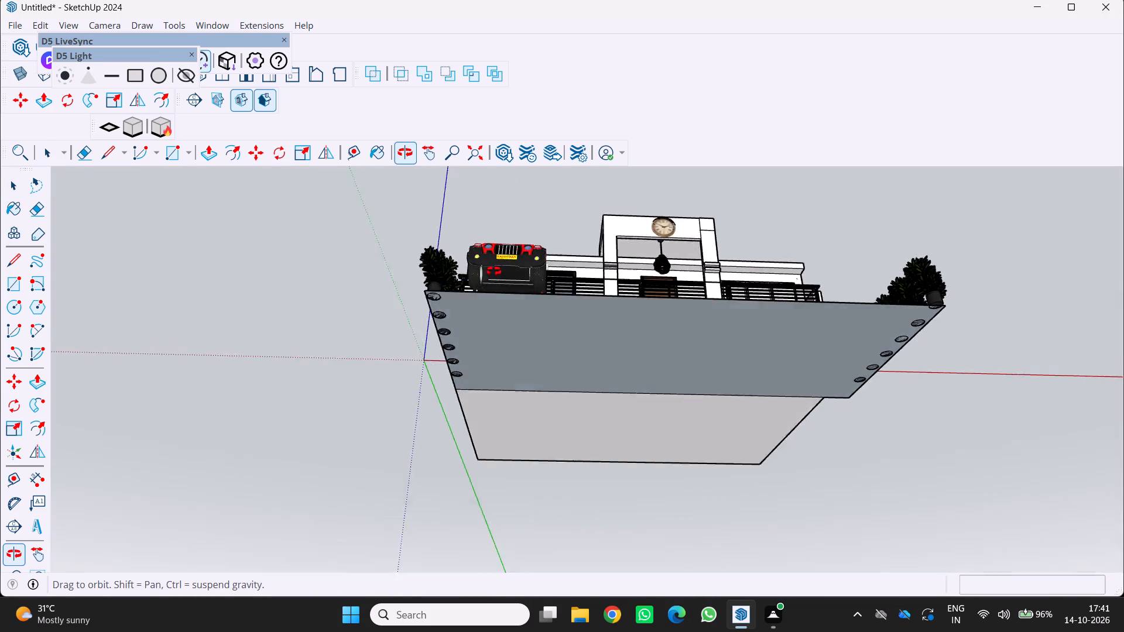
{"action": "middle_click_drag", "start_coordinate": [494, 271], "coordinate": [464, 410]}
{"action": "scroll", "coordinate": [441, 405], "scroll_direction": "up", "scroll_amount": 10}
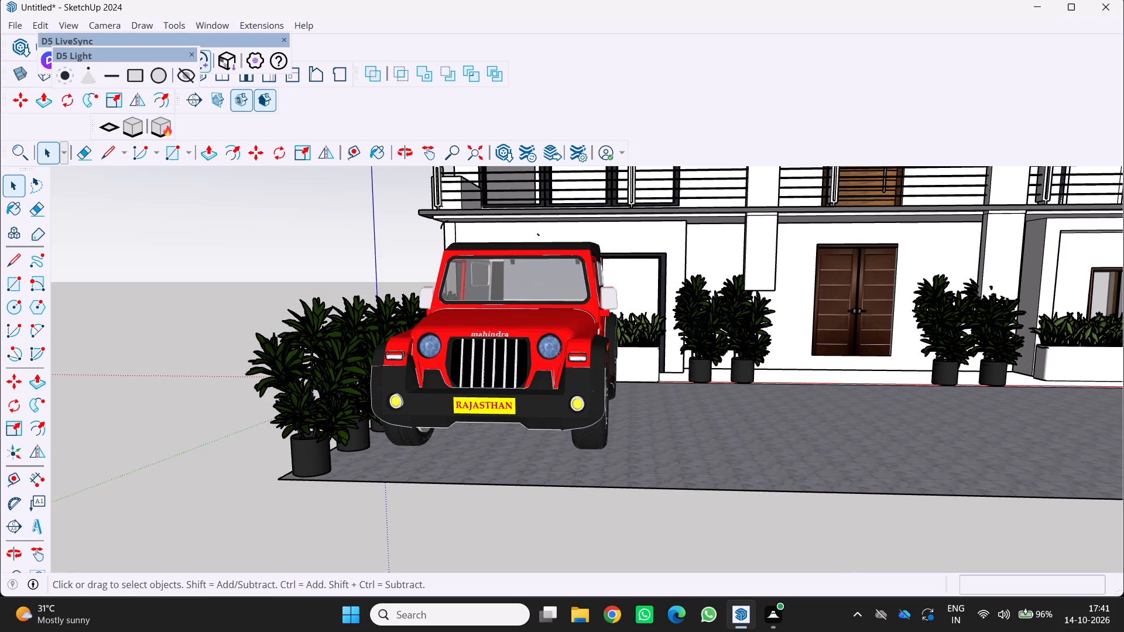
{"action": "left_click", "coordinate": [33, 530]}
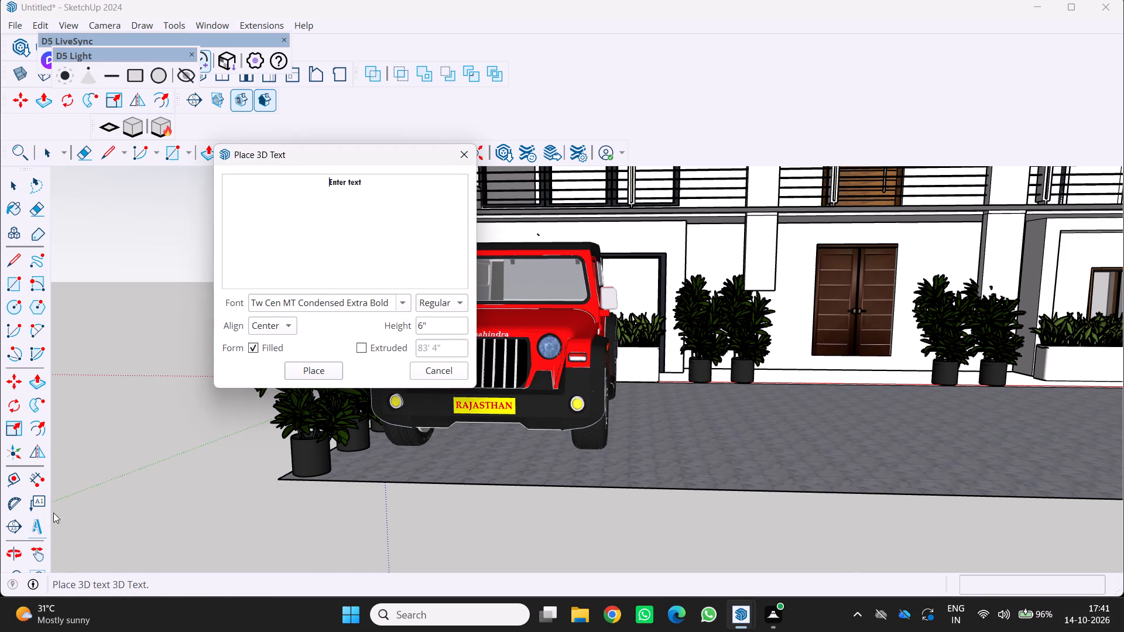
{"action": "left_click", "coordinate": [371, 184]}
{"action": "key", "text": "BackSpace"}
{"action": "key", "text": "BackSpace"}
{"action": "key", "text": "BackSpace"}
{"action": "key", "text": "BackSpace"}
{"action": "key", "text": "BackSpace"}
{"action": "key", "text": "BackSpace"}
{"action": "key", "text": "BackSpace"}
{"action": "key", "text": "BackSpace"}
{"action": "key", "text": "BackSpace"}
{"action": "key", "text": "BackSpace"}
{"action": "key", "text": "BackSpace"}
{"action": "key", "text": "BackSpace"}
{"action": "key", "text": "BackSpace"}
{"action": "key", "text": "BackSpace"}
{"action": "key", "text": "BackSpace"}
{"action": "key", "text": "BackSpace"}
{"action": "key", "text": "BackSpace"}
{"action": "type", "text": "KU"}
{"action": "type", "text": "MAR"}
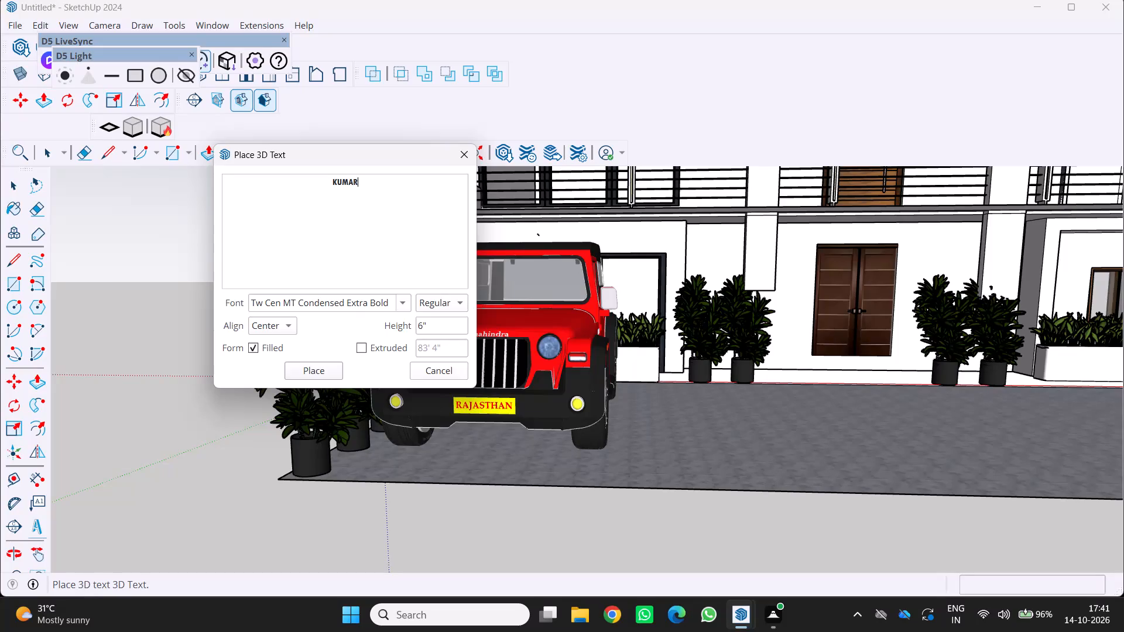
{"action": "left_click", "coordinate": [335, 380]}
{"action": "left_click", "coordinate": [333, 376]}
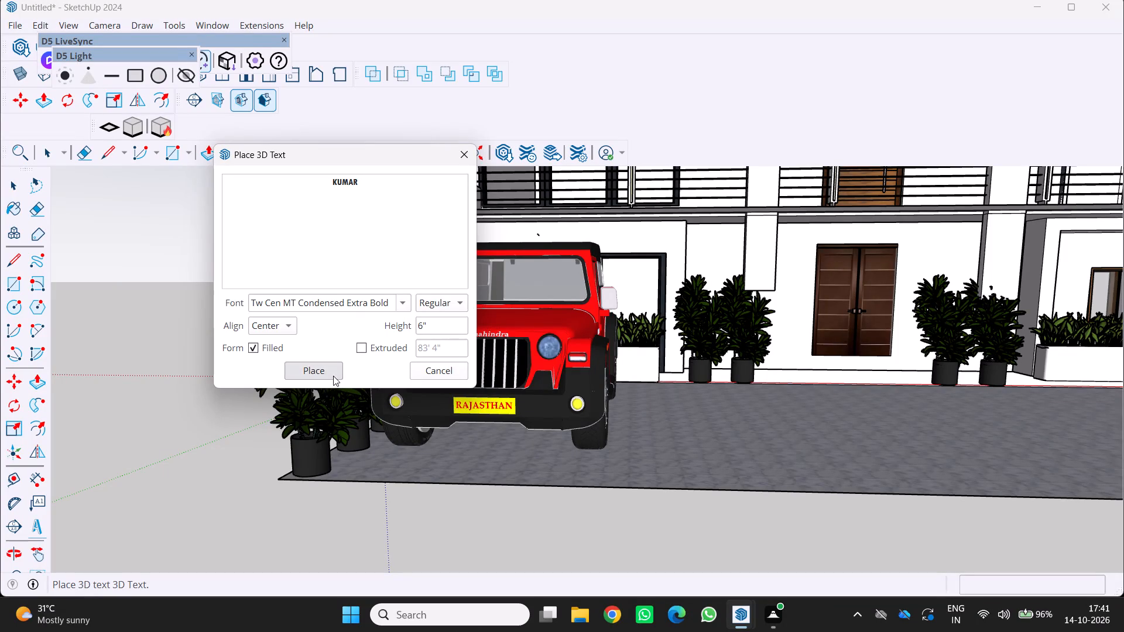
{"action": "left_click", "coordinate": [485, 415]}
{"action": "key", "text": "space"}
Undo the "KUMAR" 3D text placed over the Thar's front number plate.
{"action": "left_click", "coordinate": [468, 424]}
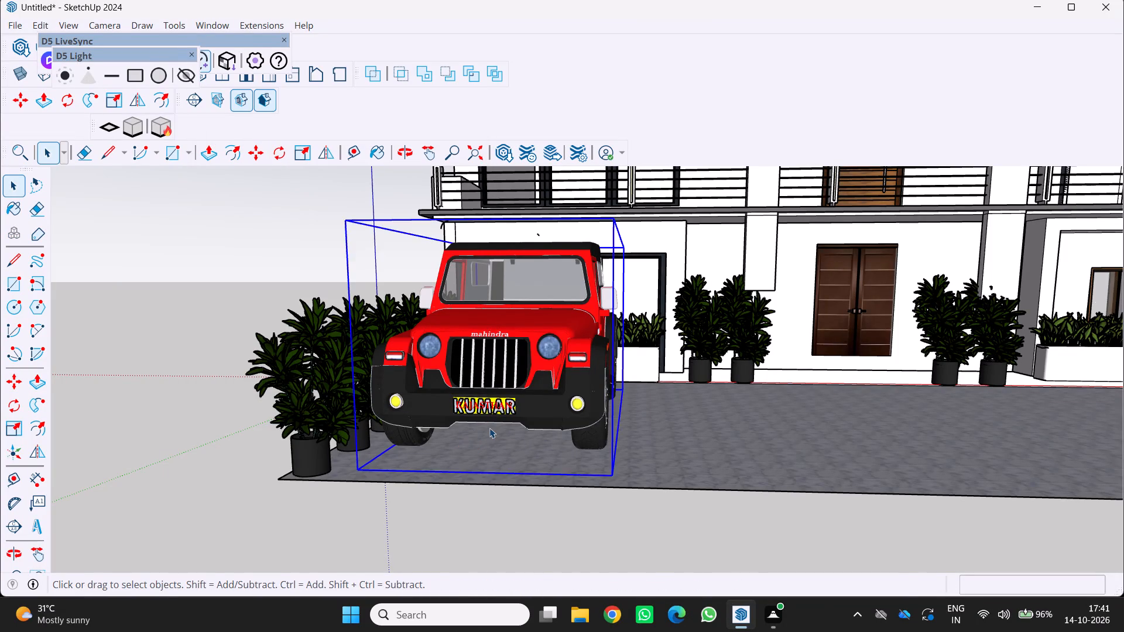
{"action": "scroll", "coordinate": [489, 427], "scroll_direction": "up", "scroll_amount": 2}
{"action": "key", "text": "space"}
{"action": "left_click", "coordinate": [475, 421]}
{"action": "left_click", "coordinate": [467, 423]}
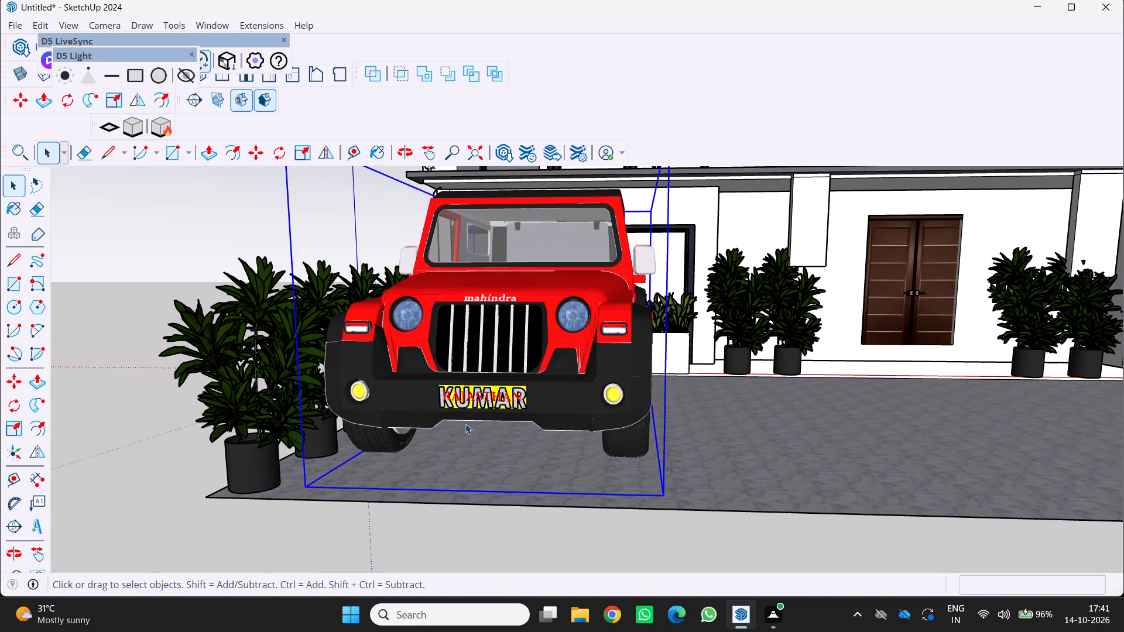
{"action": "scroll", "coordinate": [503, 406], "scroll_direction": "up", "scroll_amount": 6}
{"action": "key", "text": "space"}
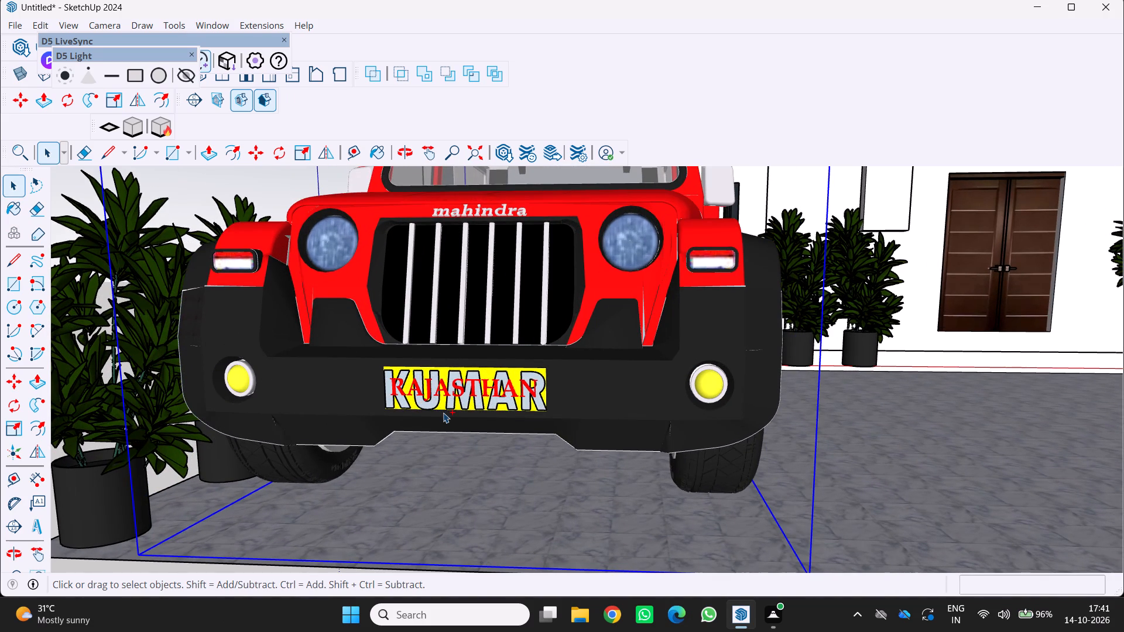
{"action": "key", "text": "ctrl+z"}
Open the number plate's nested group and delete faces of the middle letters A and S in "RAJASTHAN".
{"action": "left_click", "coordinate": [436, 401]}
{"action": "double_click", "coordinate": [436, 401]}
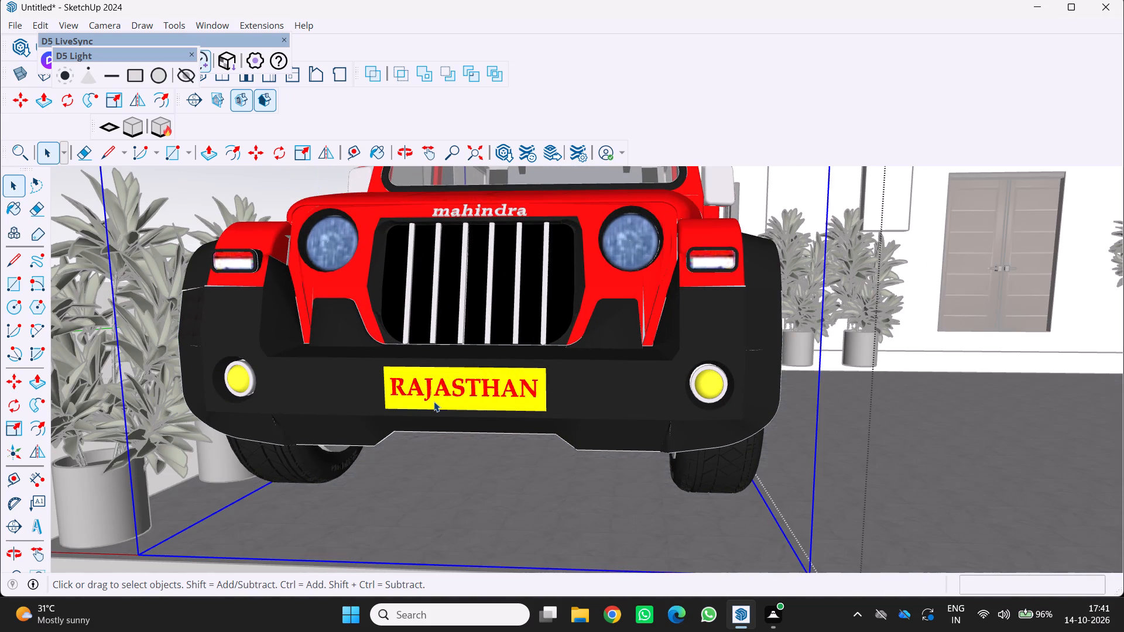
{"action": "triple_click", "coordinate": [437, 379]}
{"action": "double_click", "coordinate": [438, 378]}
{"action": "left_click", "coordinate": [438, 378]}
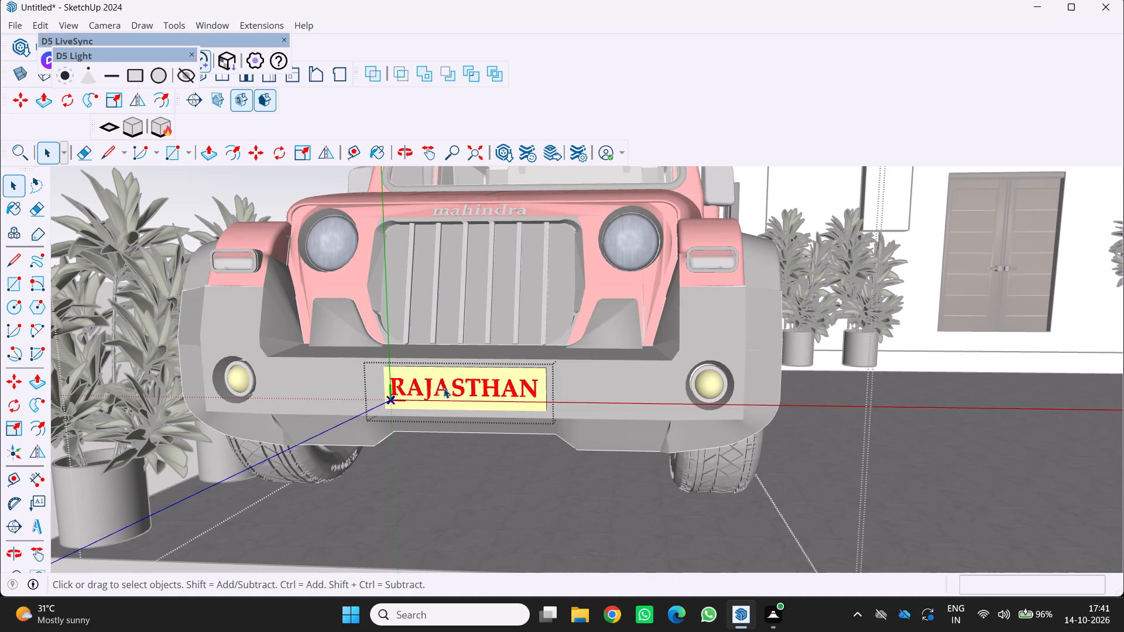
{"action": "key", "text": "Delete"}
{"action": "key", "text": "Delete"}
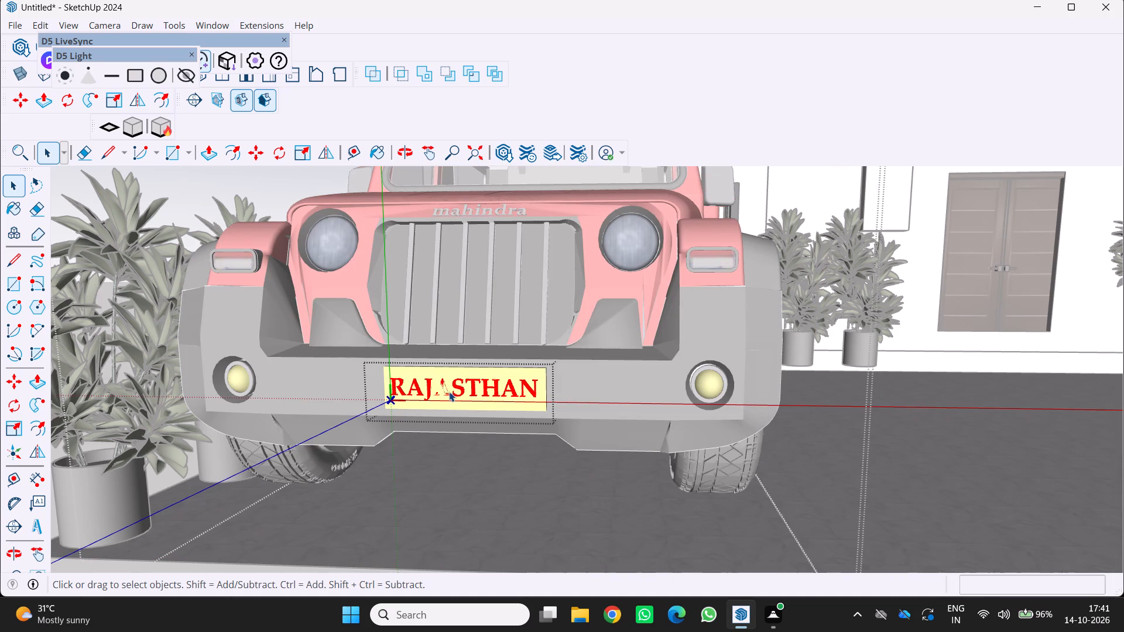
{"action": "left_click", "coordinate": [453, 393]}
{"action": "key", "text": "Delete"}
{"action": "left_click", "coordinate": [466, 389]}
{"action": "key", "text": "Delete"}
{"action": "key", "text": "Delete"}
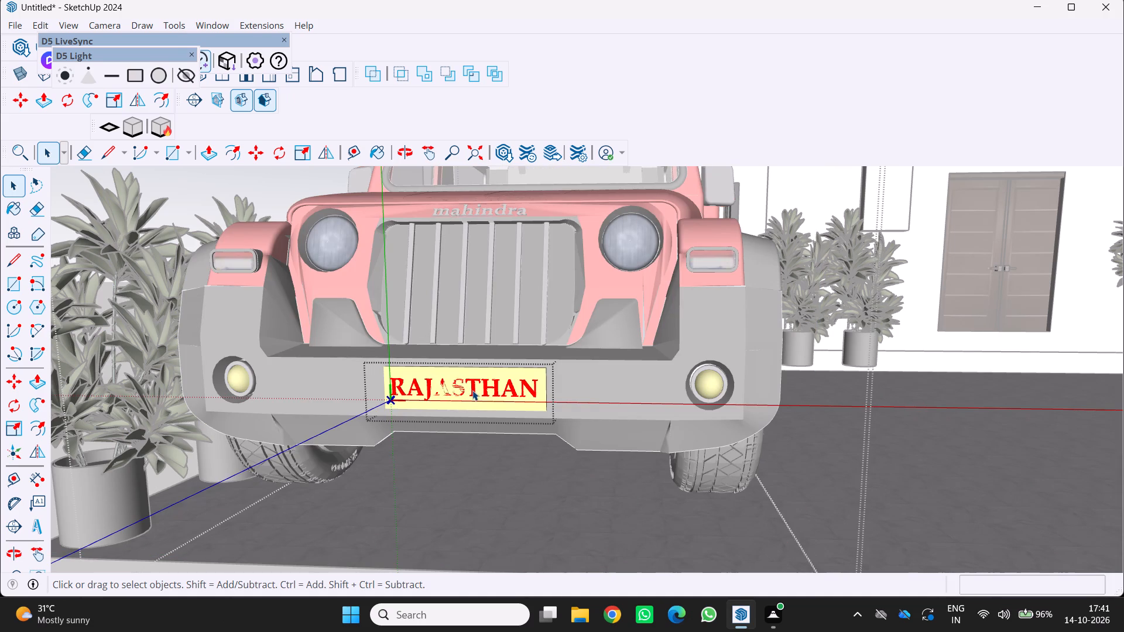
Delete faces of the letters T, H and last A in the plate's "RAJASTHAN" lettering.
{"action": "left_click_drag", "start_coordinate": [472, 390], "coordinate": [484, 390]}
{"action": "key", "text": "Delete"}
{"action": "left_click", "coordinate": [484, 390]}
{"action": "left_click", "coordinate": [494, 394]}
{"action": "key", "text": "Delete"}
{"action": "key", "text": "Delete"}
{"action": "left_click", "coordinate": [514, 385]}
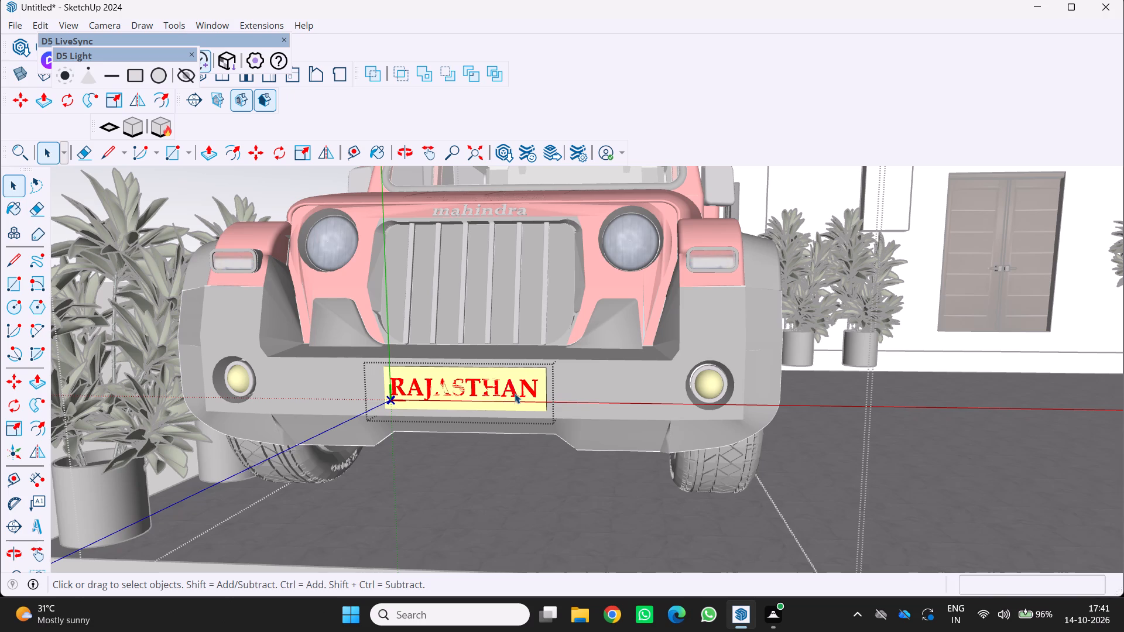
{"action": "key", "text": "Delete"}
{"action": "left_click", "coordinate": [513, 381]}
{"action": "left_click_drag", "start_coordinate": [512, 383], "coordinate": [512, 390]}
Delete the final letter N from the number plate's "RAJASTHAN" lettering.
{"action": "left_click", "coordinate": [522, 380]}
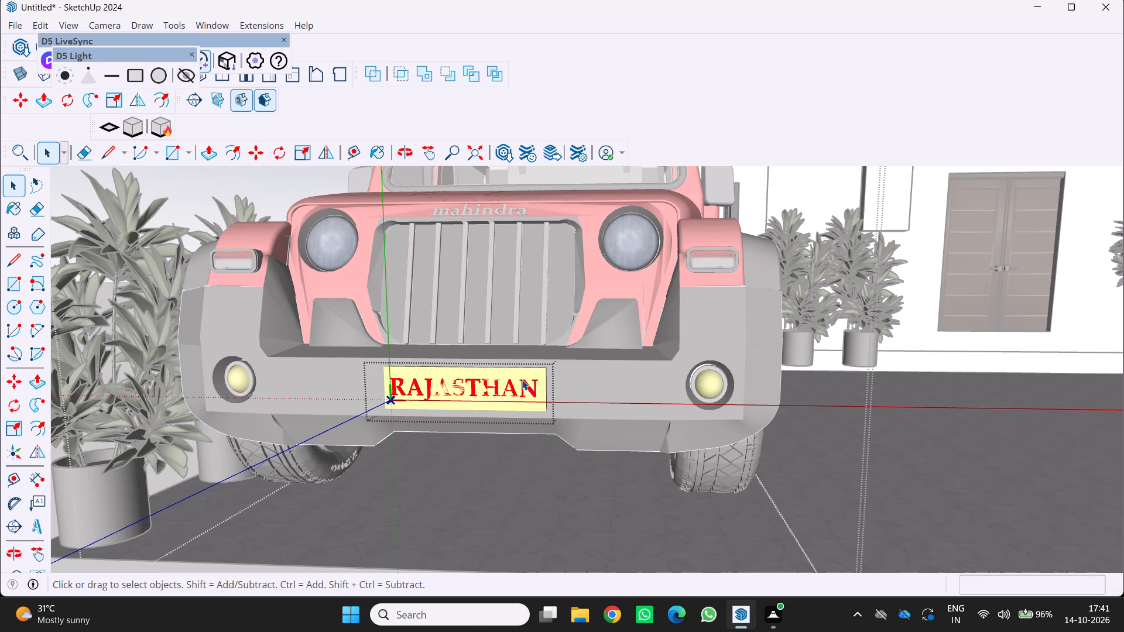
{"action": "key", "text": "Delete"}
{"action": "left_click", "coordinate": [526, 385]}
{"action": "key", "text": "Delete"}
{"action": "key", "text": "Delete"}
{"action": "left_click", "coordinate": [526, 385]}
{"action": "key", "text": "Delete"}
{"action": "left_click_drag", "start_coordinate": [530, 385], "coordinate": [529, 397]}
{"action": "key", "text": "Delete"}
{"action": "key", "text": "Delete"}
Delete the last letter A from the number plate's remaining "RAJASTHA" lettering.
{"action": "left_click", "coordinate": [508, 382]}
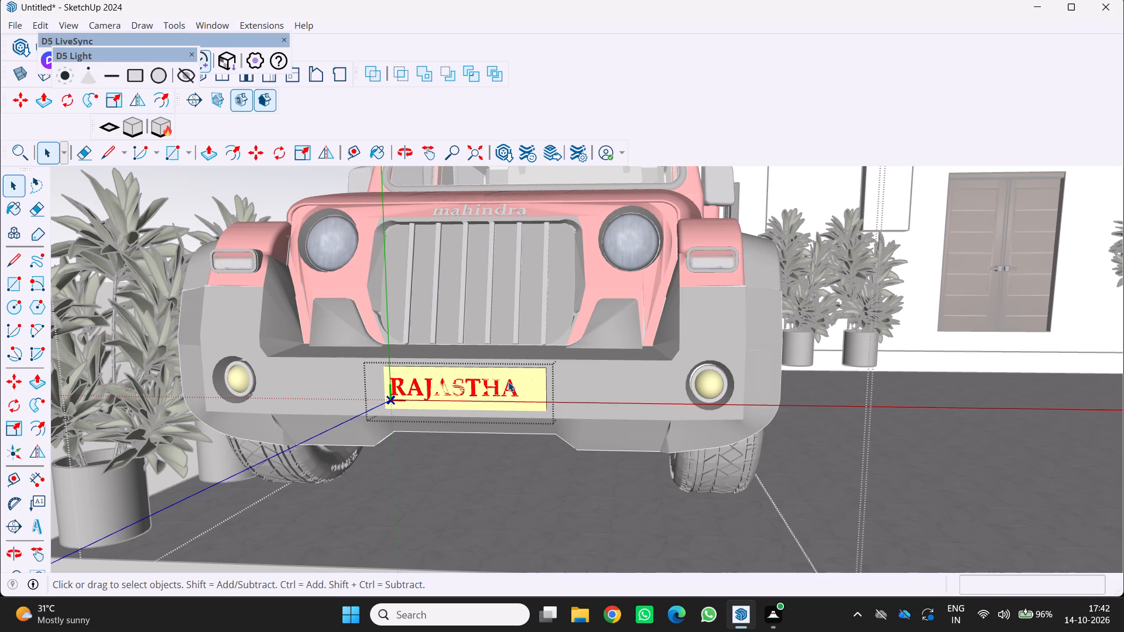
{"action": "key", "text": "Delete"}
{"action": "key", "text": "Delete"}
{"action": "left_click", "coordinate": [509, 382]}
{"action": "left_click", "coordinate": [509, 382]}
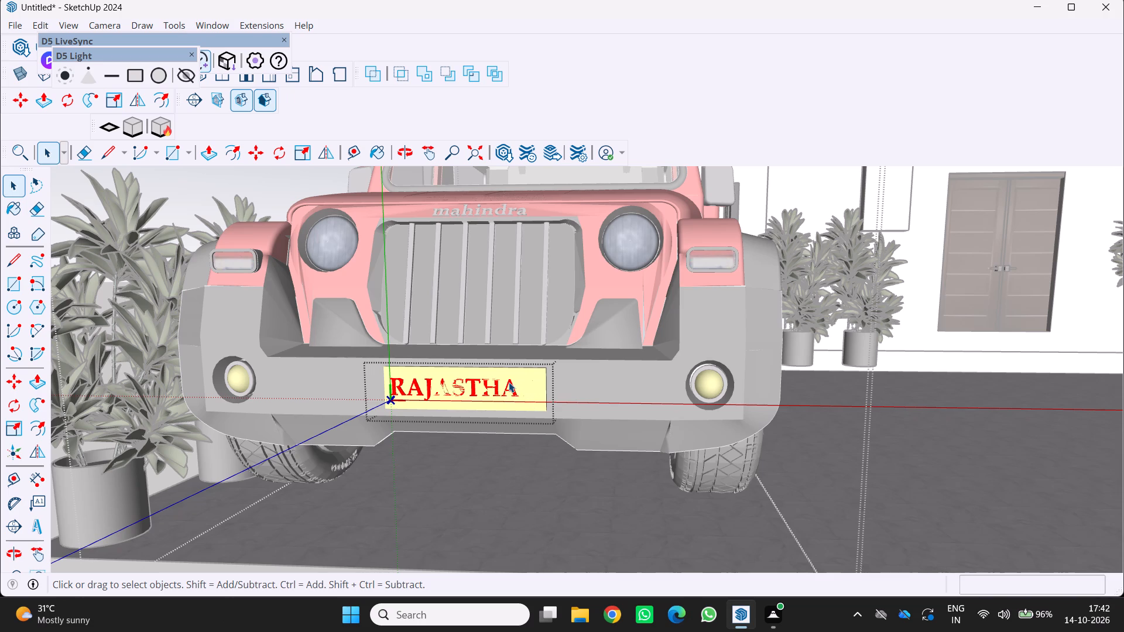
{"action": "left_click", "coordinate": [514, 387]}
{"action": "left_click", "coordinate": [514, 389]}
{"action": "key", "text": "Delete"}
Delete the letter H from the end of the number plate's remaining "RAJASTH" lettering.
{"action": "left_click", "coordinate": [494, 390]}
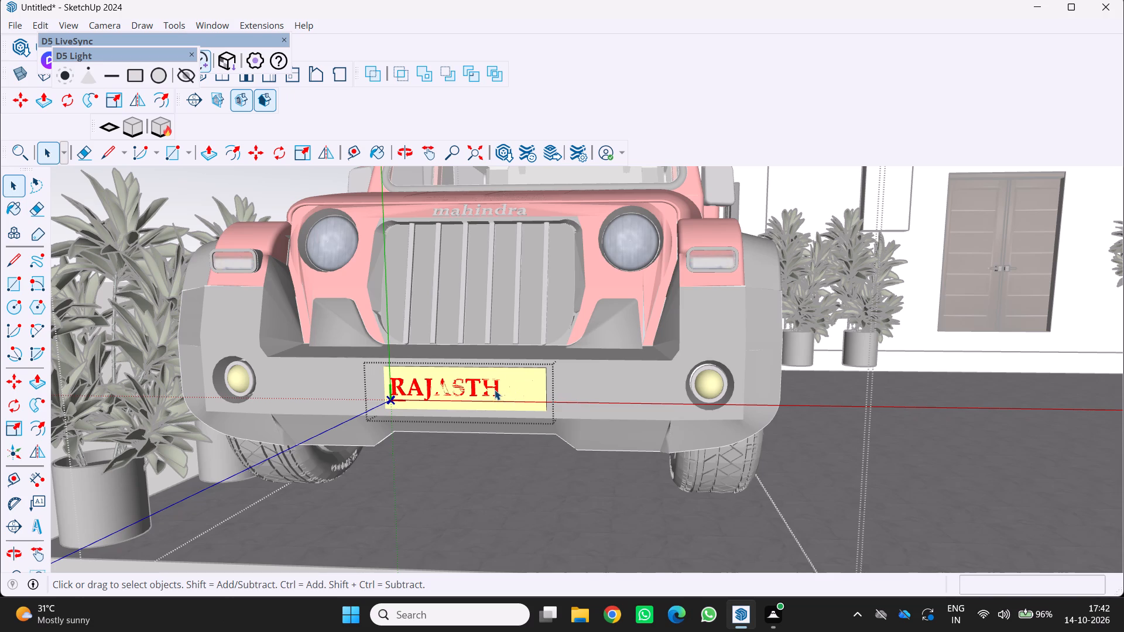
{"action": "left_click", "coordinate": [495, 390]}
{"action": "left_click", "coordinate": [495, 390]}
{"action": "scroll", "coordinate": [495, 390], "scroll_direction": "up", "scroll_amount": 4}
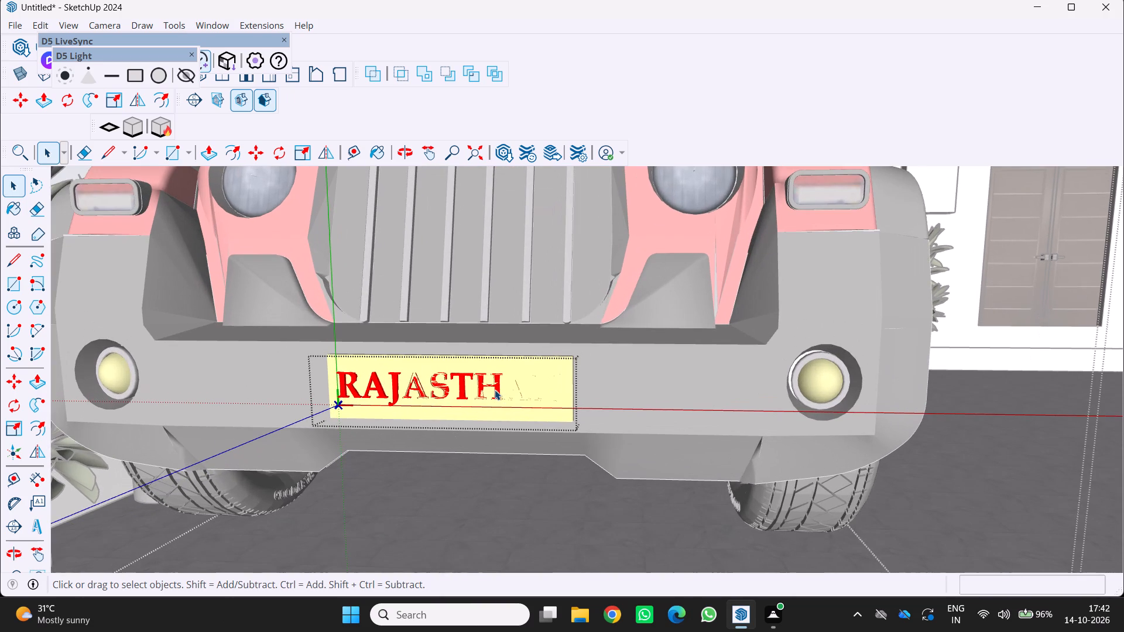
{"action": "left_click", "coordinate": [495, 390]}
{"action": "left_click", "coordinate": [496, 390]}
{"action": "left_click", "coordinate": [496, 390]}
{"action": "left_click", "coordinate": [496, 390]}
{"action": "key", "text": "Delete"}
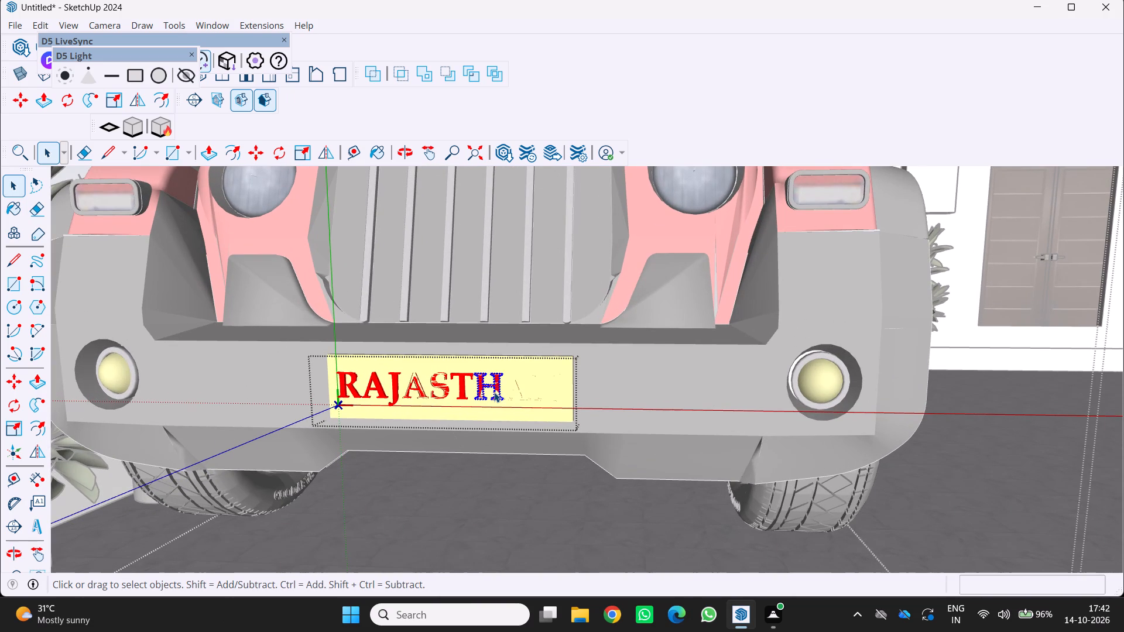
Delete the letter T from the end of the number plate's remaining "RAJAST" lettering.
{"action": "left_click", "coordinate": [466, 379]}
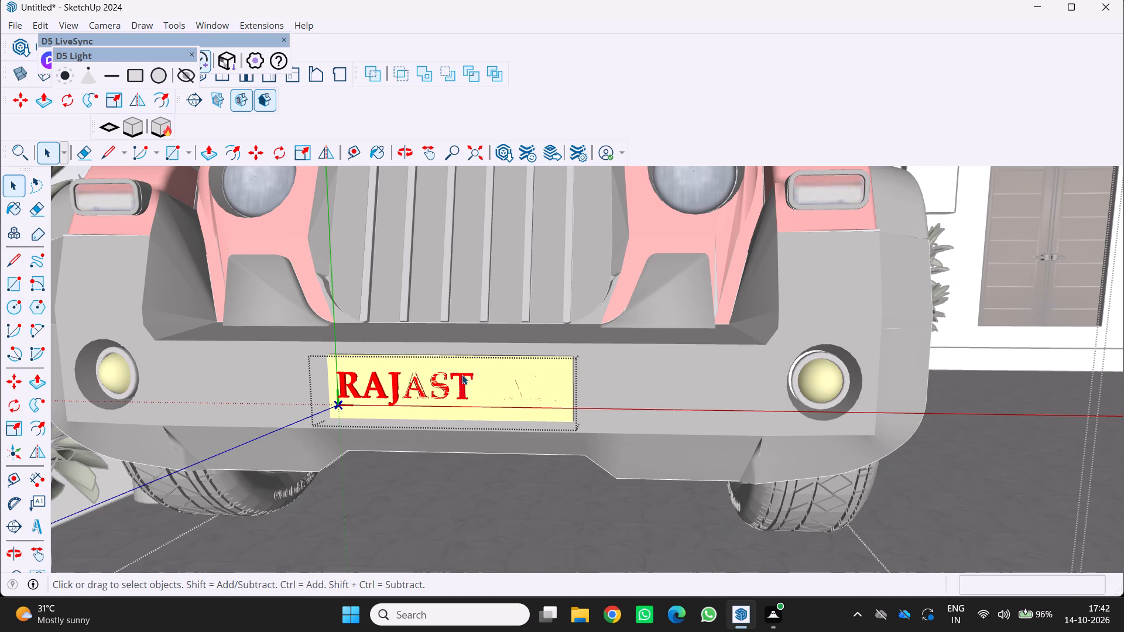
{"action": "left_click", "coordinate": [462, 369]}
{"action": "left_click", "coordinate": [460, 381]}
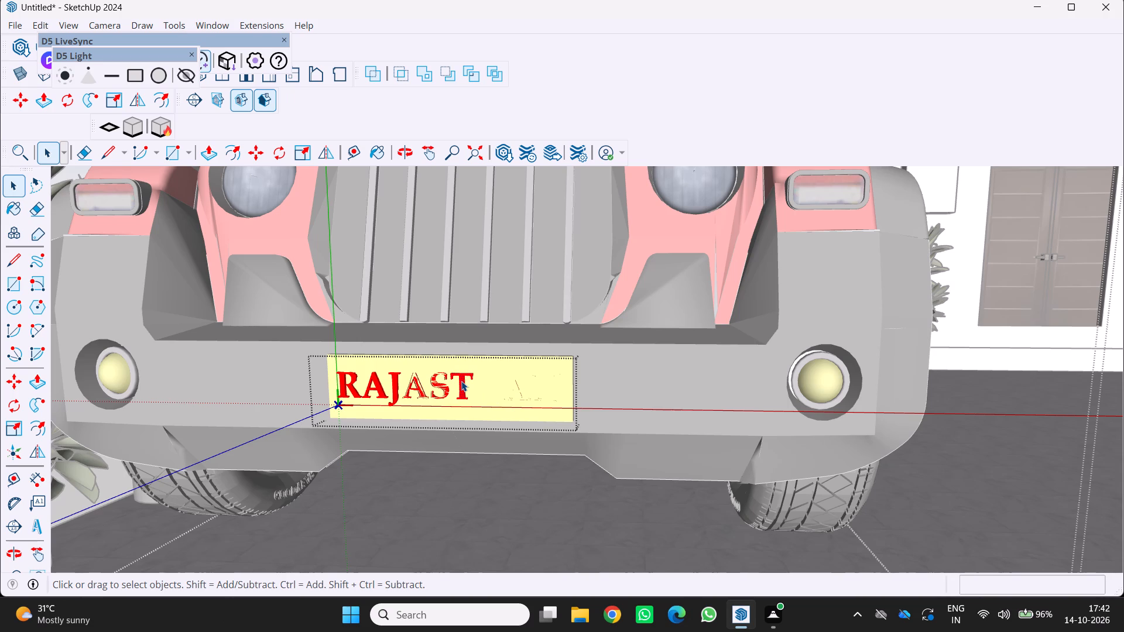
{"action": "key", "text": "Delete"}
{"action": "left_click", "coordinate": [461, 381]}
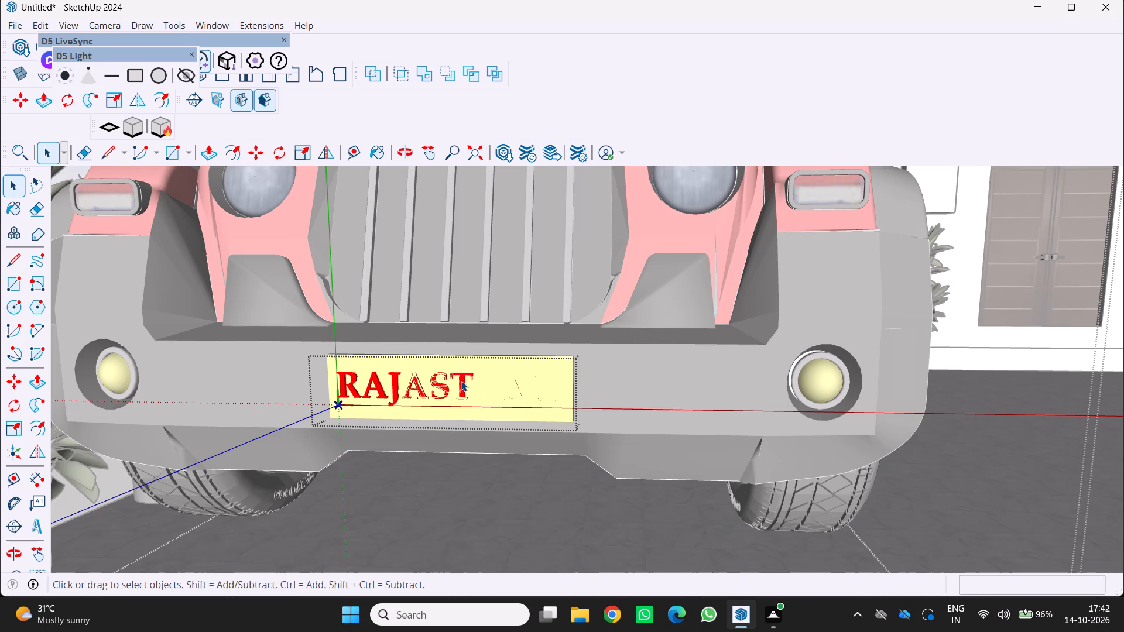
{"action": "key", "text": "Delete"}
{"action": "left_click", "coordinate": [461, 381]}
{"action": "left_click", "coordinate": [461, 381]}
{"action": "key", "text": "Delete"}
Delete the letter S from the end of the number plate's remaining "RAJAS" lettering.
{"action": "left_click", "coordinate": [444, 388]}
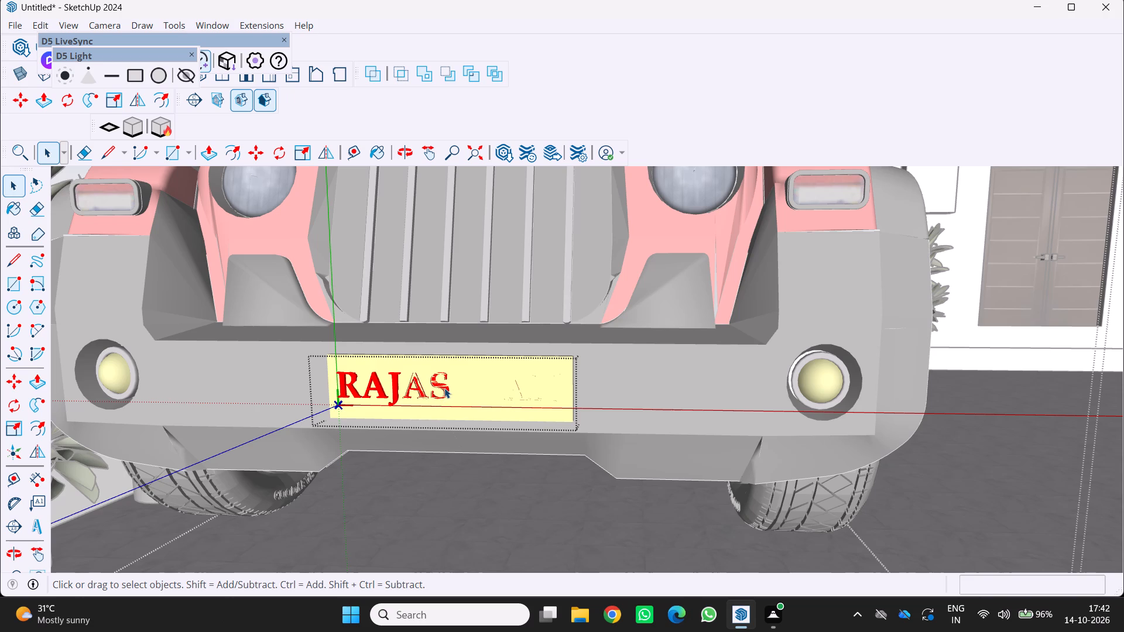
{"action": "left_click", "coordinate": [443, 388]}
{"action": "left_click", "coordinate": [443, 388]}
{"action": "left_click", "coordinate": [442, 388]}
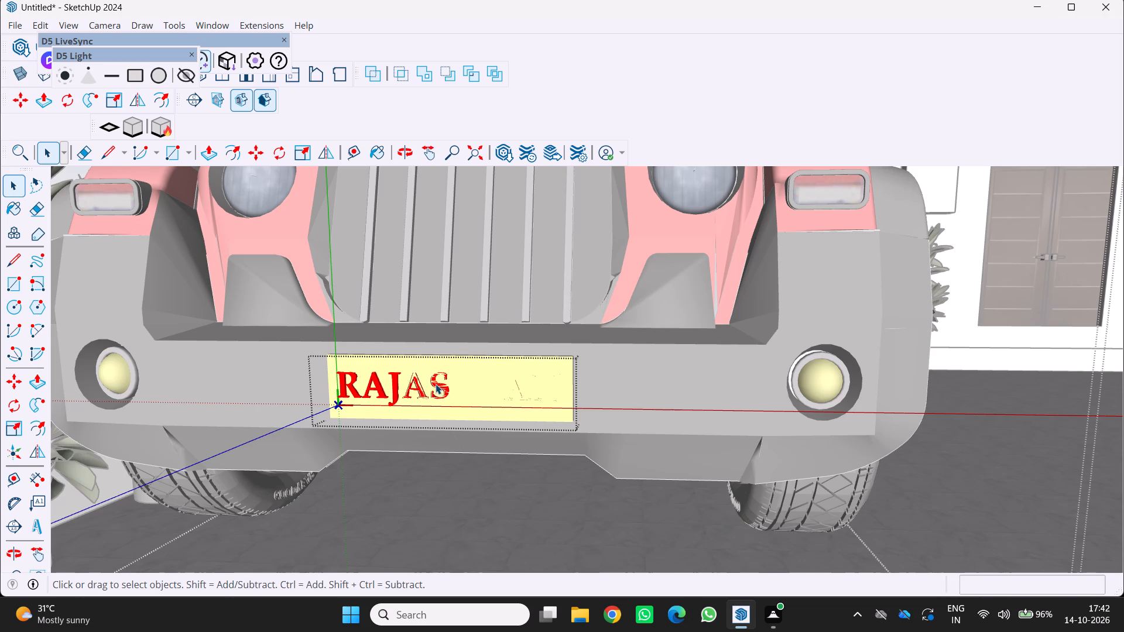
{"action": "left_click", "coordinate": [436, 384]}
{"action": "left_click", "coordinate": [436, 384]}
{"action": "key", "text": "Delete"}
Delete the red faces of the last letter A in the number plate's remaining "RAJA" lettering.
{"action": "left_click", "coordinate": [423, 394]}
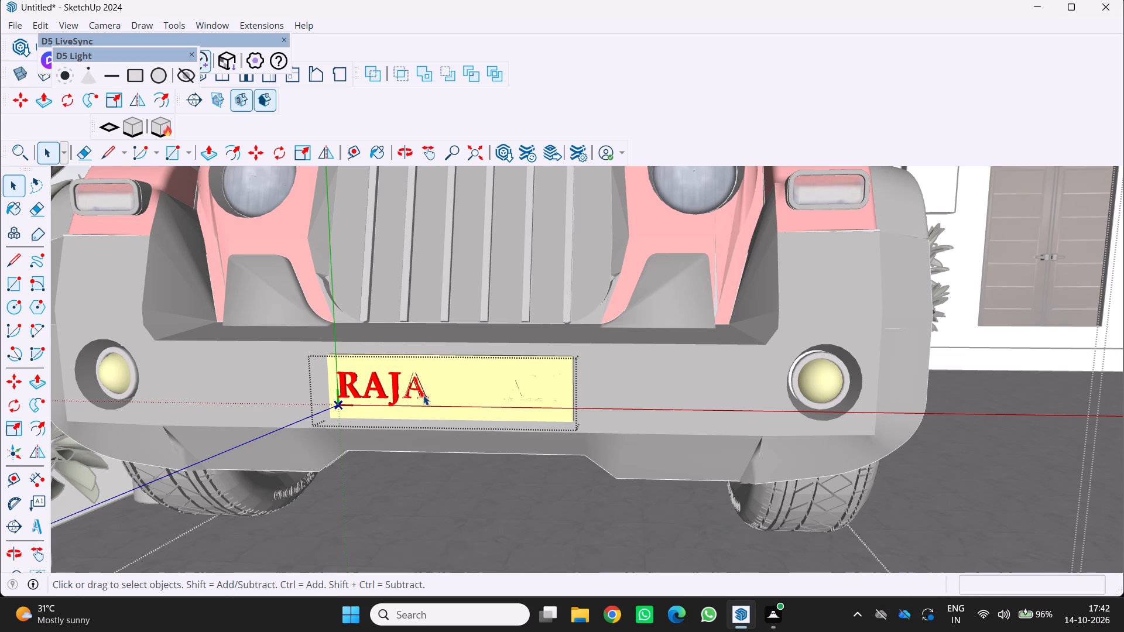
{"action": "left_click", "coordinate": [423, 395]}
{"action": "left_click", "coordinate": [423, 395]}
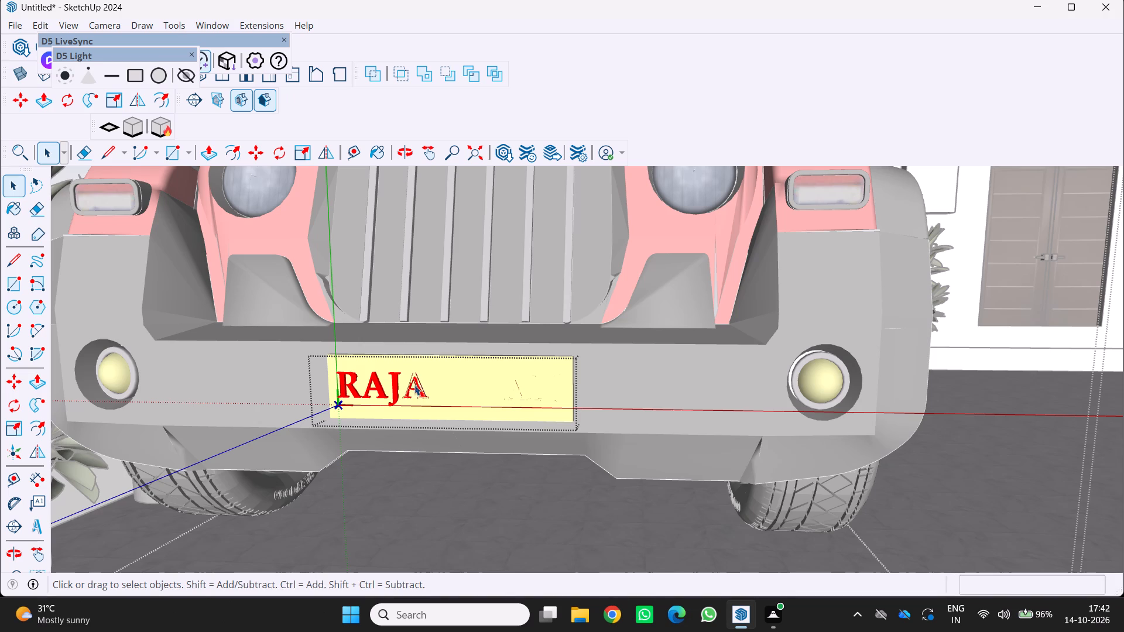
{"action": "left_click", "coordinate": [419, 386]}
{"action": "left_click", "coordinate": [419, 386]}
{"action": "left_click", "coordinate": [419, 386]}
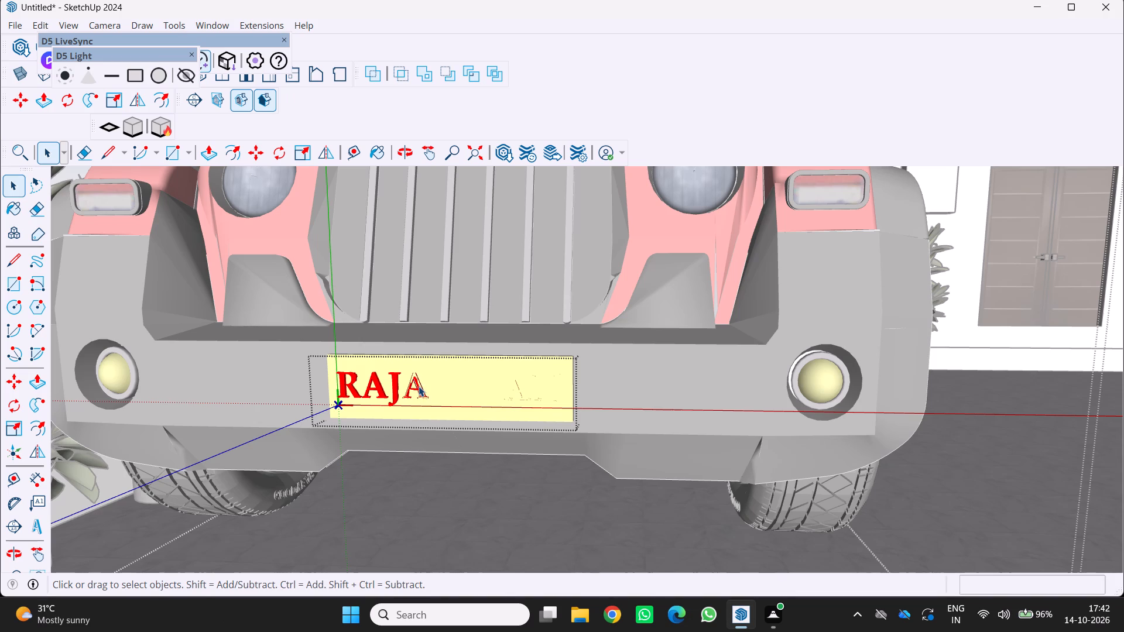
{"action": "left_click", "coordinate": [419, 386]}
{"action": "key", "text": "Delete"}
{"action": "left_click", "coordinate": [419, 386]}
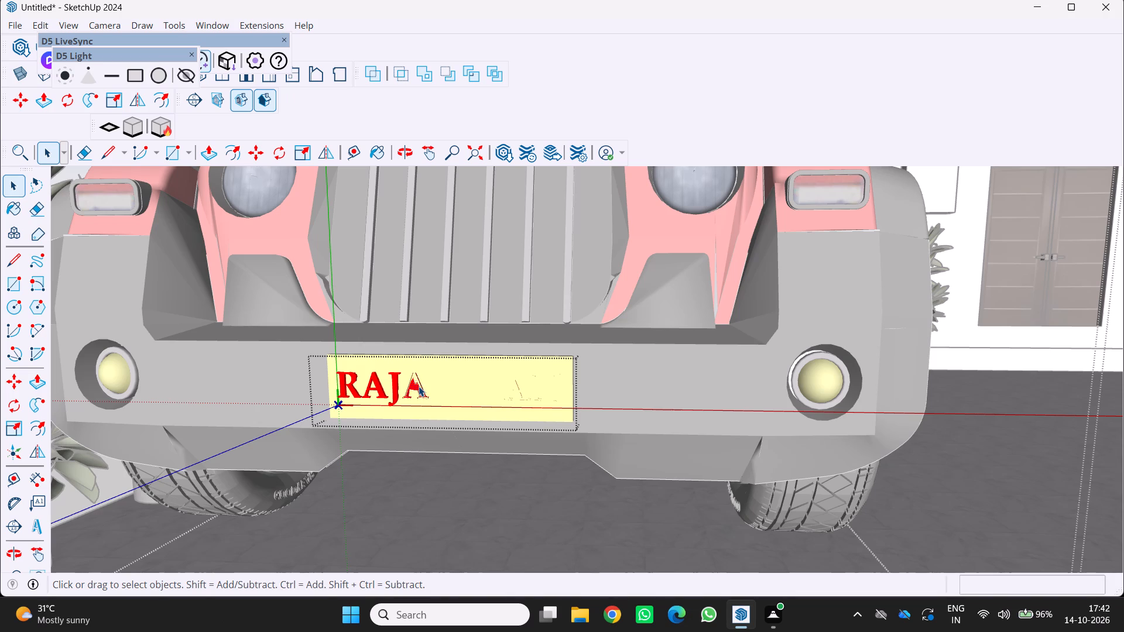
{"action": "left_click", "coordinate": [414, 388]}
{"action": "left_click", "coordinate": [413, 388]}
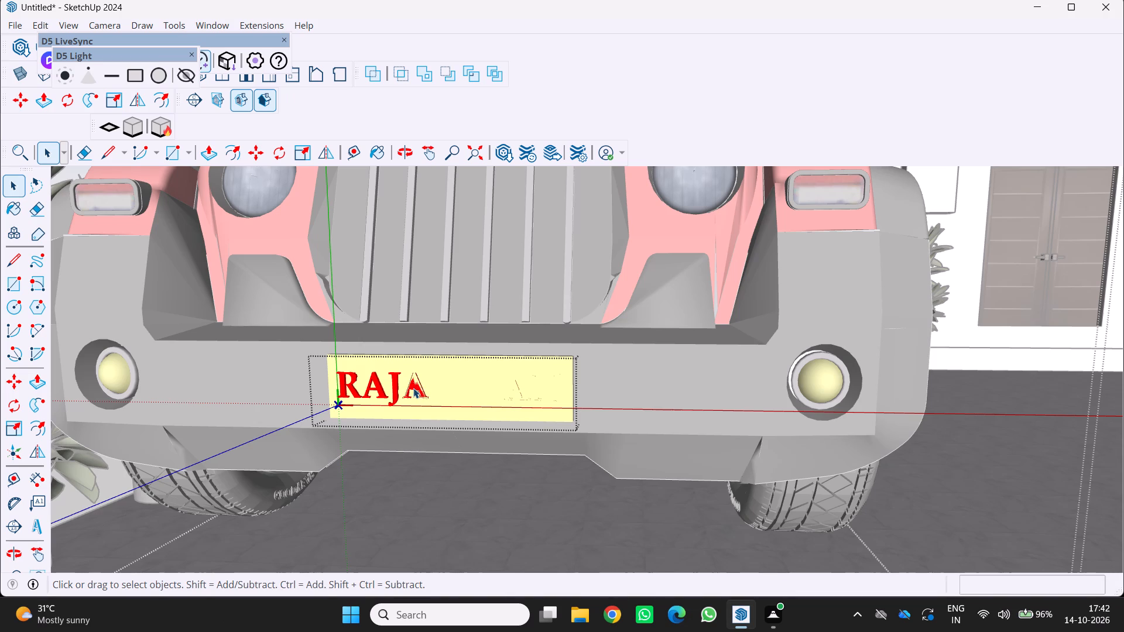
{"action": "key", "text": "Delete"}
{"action": "double_click", "coordinate": [411, 387]}
{"action": "key", "text": "Delete"}
Delete the letter J from the number plate's remaining "RAJ" lettering.
{"action": "double_click", "coordinate": [392, 379]}
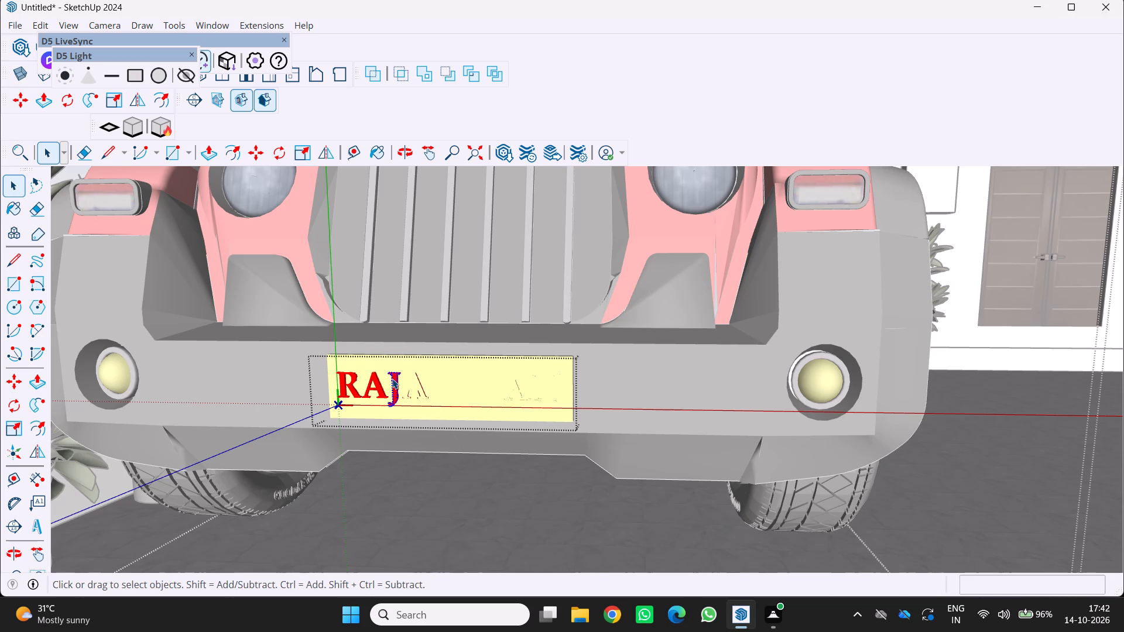
{"action": "key", "text": "Delete"}
{"action": "double_click", "coordinate": [395, 387]}
{"action": "key", "text": "Delete"}
{"action": "key", "text": "Delete"}
Delete the last two red letters, R and A, from the number plate.
{"action": "double_click", "coordinate": [372, 381]}
{"action": "key", "text": "Delete"}
{"action": "double_click", "coordinate": [344, 380]}
{"action": "triple_click", "coordinate": [344, 380]}
{"action": "key", "text": "Delete"}
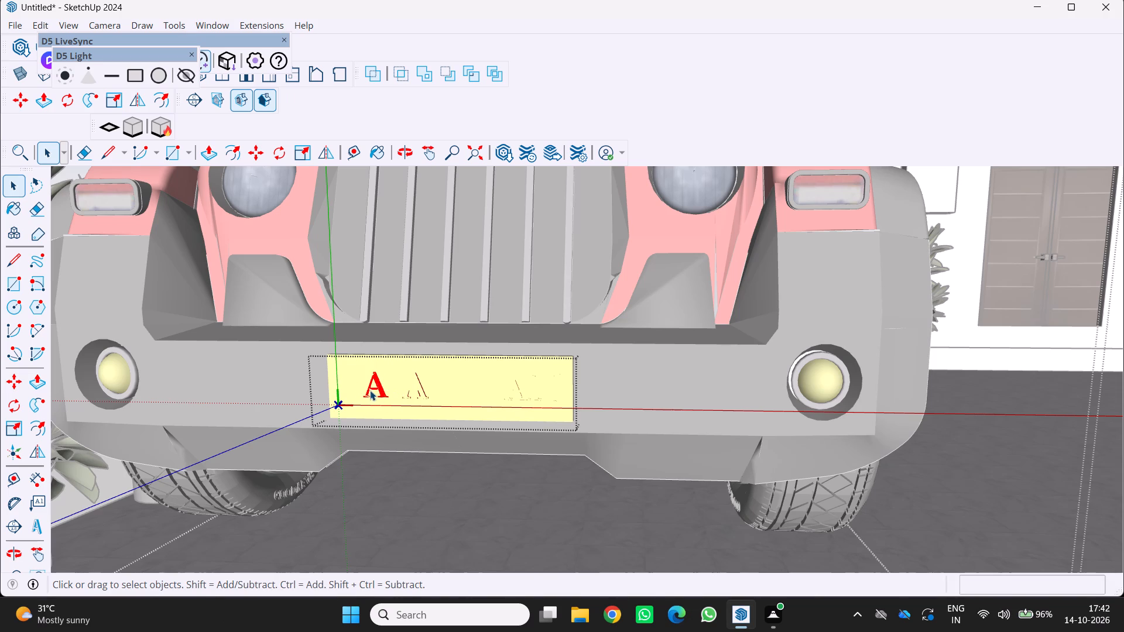
{"action": "double_click", "coordinate": [379, 387]}
{"action": "key", "text": "Delete"}
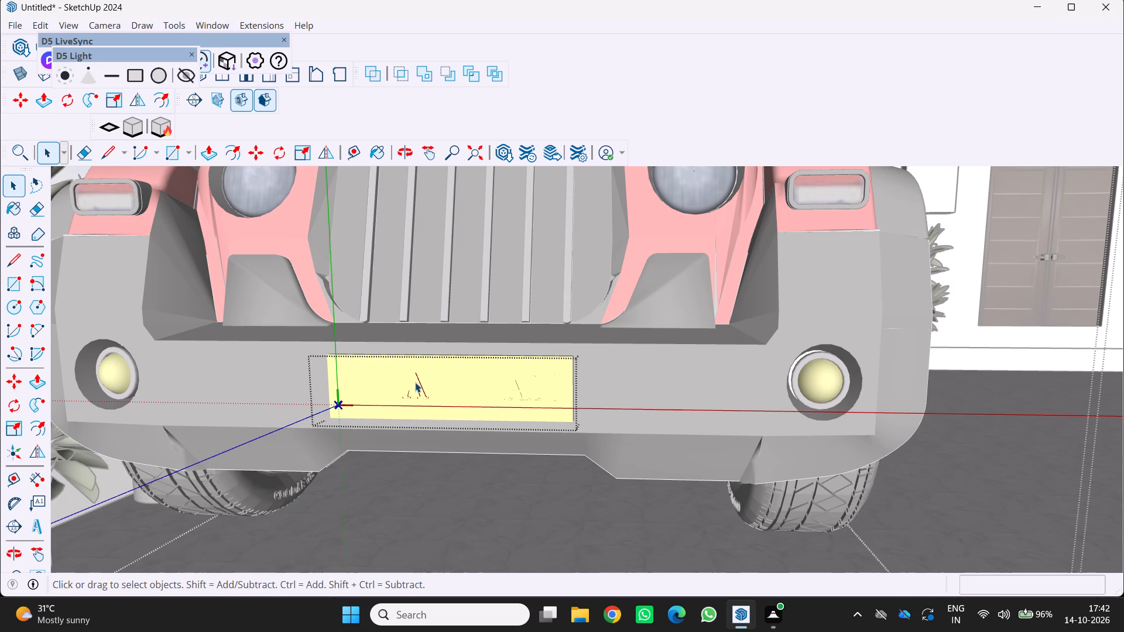
Delete the right-hand slanted stroke remnants of the RAJASTHAN lettering's second A on the number plate.
{"action": "double_click", "coordinate": [420, 385]}
{"action": "key", "text": "Delete"}
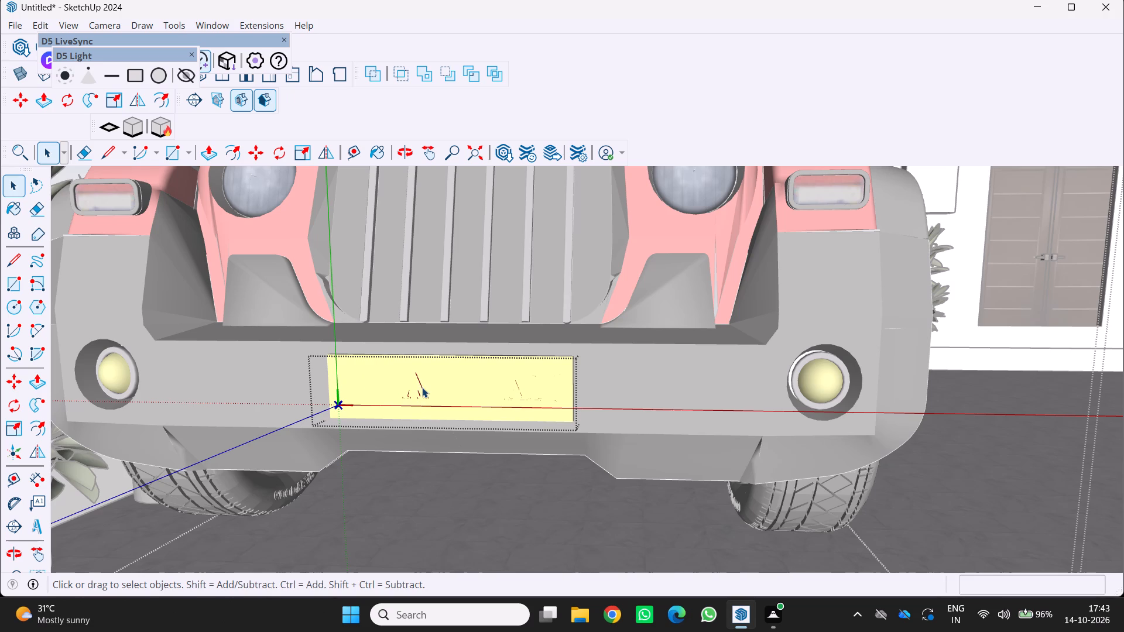
{"action": "left_click", "coordinate": [422, 387]}
{"action": "scroll", "coordinate": [422, 389], "scroll_direction": "up", "scroll_amount": 3}
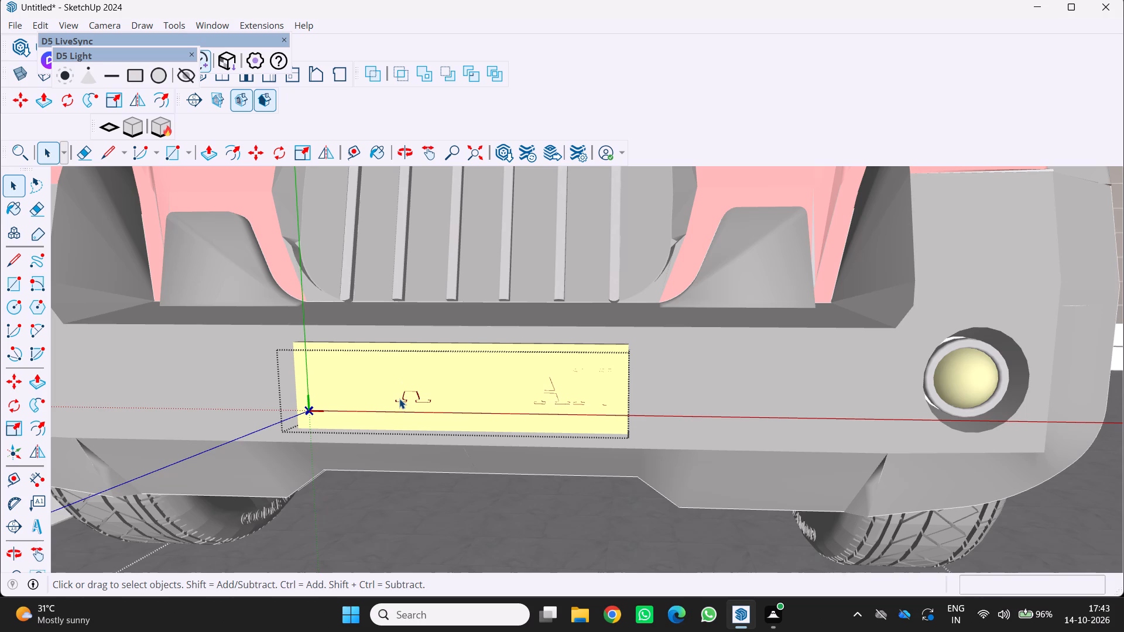
{"action": "left_click", "coordinate": [403, 401]}
{"action": "left_click", "coordinate": [403, 401]}
{"action": "key", "text": "Delete"}
{"action": "left_click_drag", "start_coordinate": [404, 390], "coordinate": [406, 398]}
{"action": "left_click_drag", "start_coordinate": [415, 391], "coordinate": [422, 403]}
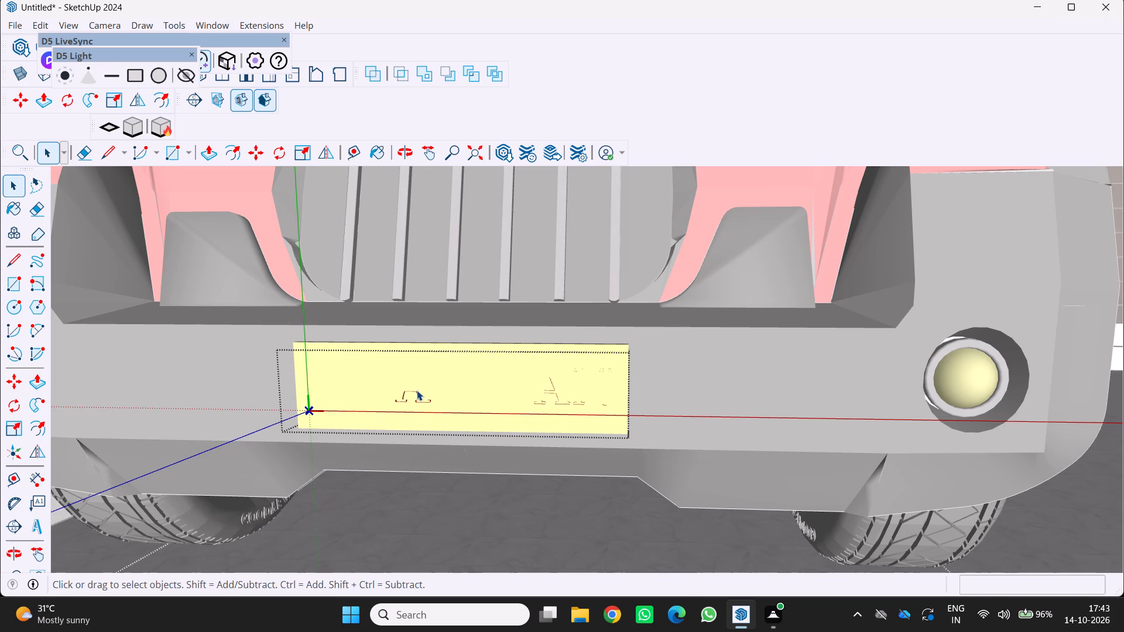
{"action": "left_click", "coordinate": [418, 395]}
{"action": "left_click", "coordinate": [419, 395]}
{"action": "key", "text": "Delete"}
Delete the left-hand slanted stroke remnant of the lettering's second A.
{"action": "double_click", "coordinate": [402, 394]}
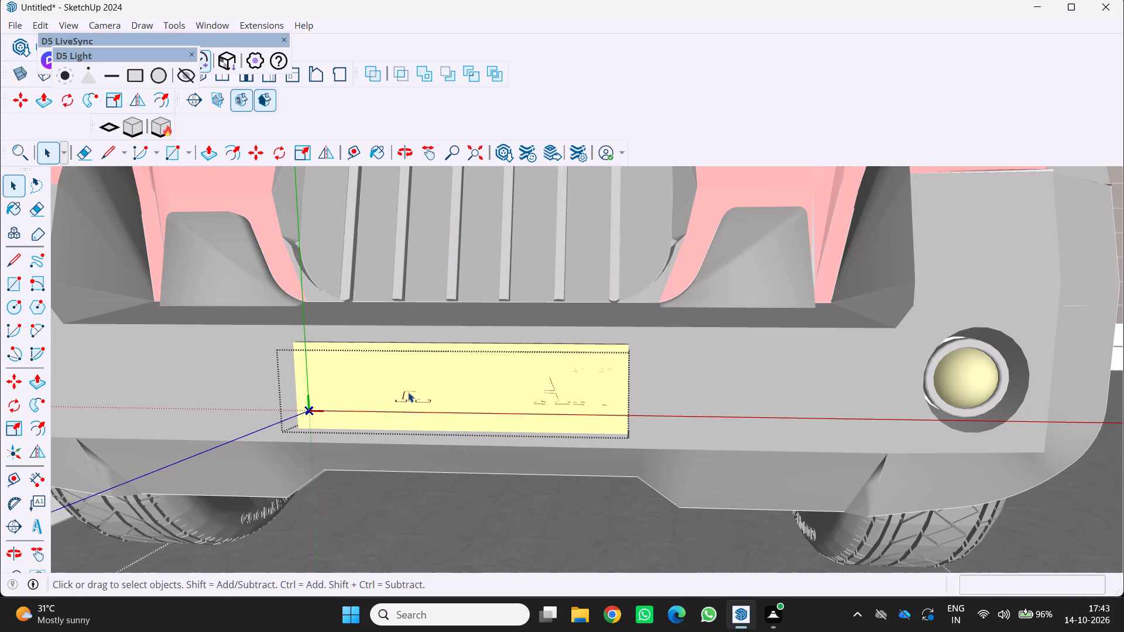
{"action": "left_click", "coordinate": [411, 388]}
{"action": "left_click", "coordinate": [407, 394]}
{"action": "scroll", "coordinate": [407, 394], "scroll_direction": "up", "scroll_amount": 4}
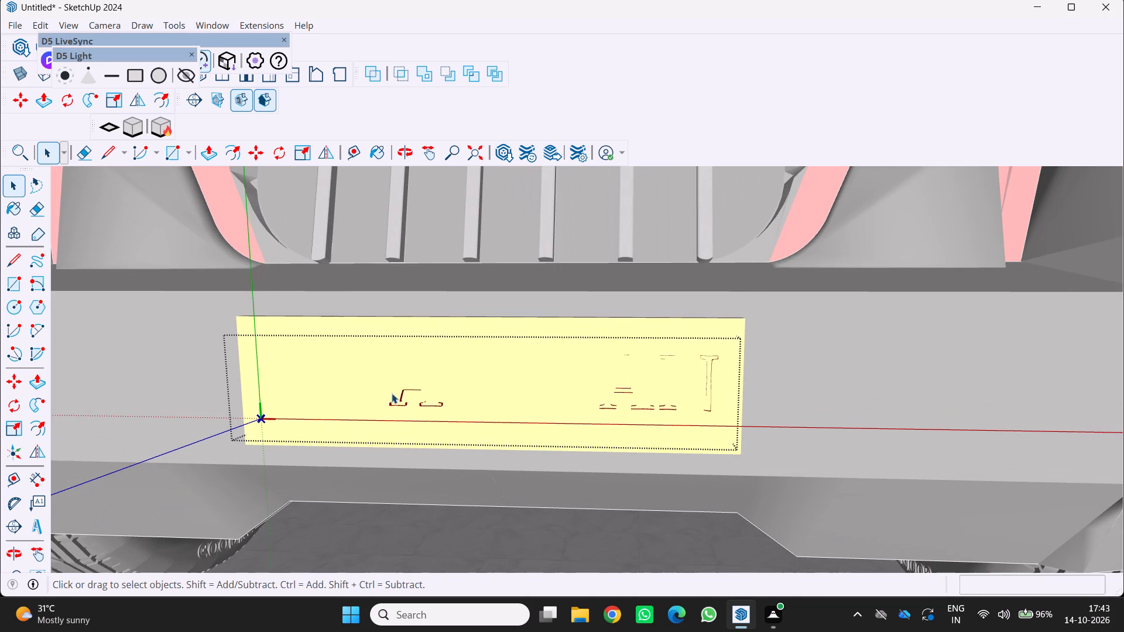
{"action": "left_click", "coordinate": [401, 390]}
{"action": "left_click", "coordinate": [401, 391]}
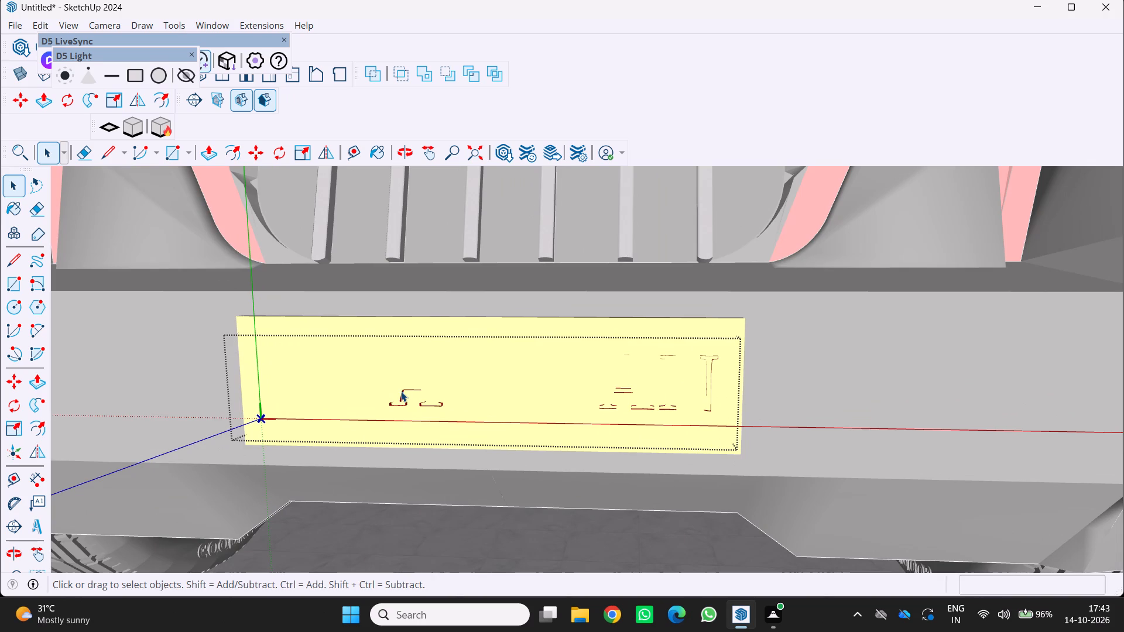
{"action": "left_click", "coordinate": [401, 391]}
{"action": "key", "text": "Delete"}
Delete the leftover foot serif pieces beneath the second A on the number plate.
{"action": "left_click", "coordinate": [398, 402]}
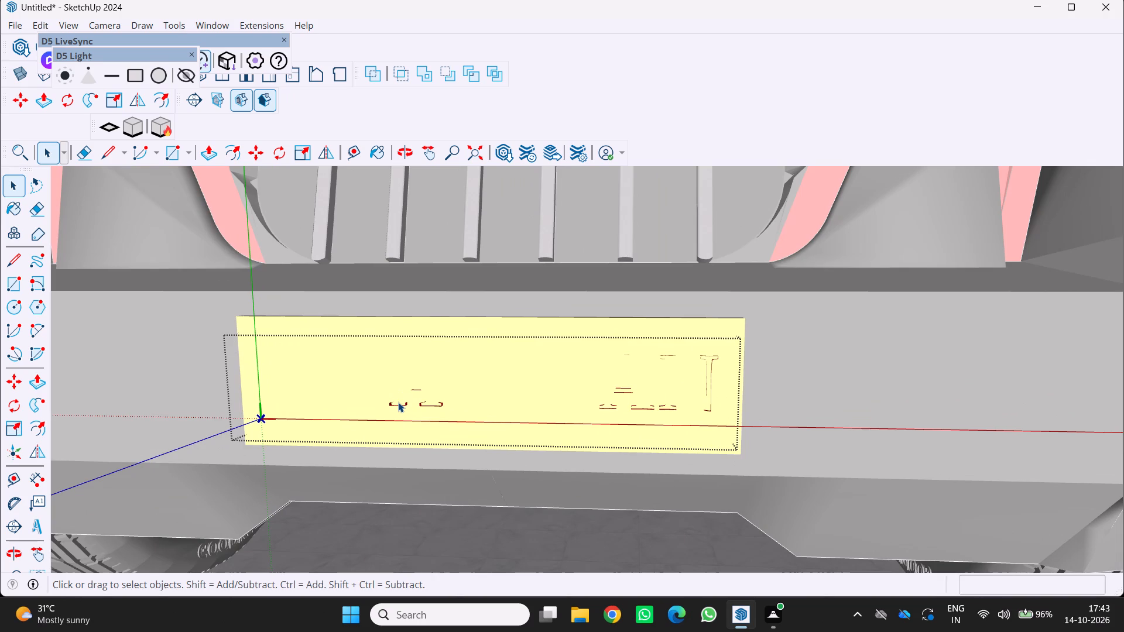
{"action": "left_click", "coordinate": [398, 403]}
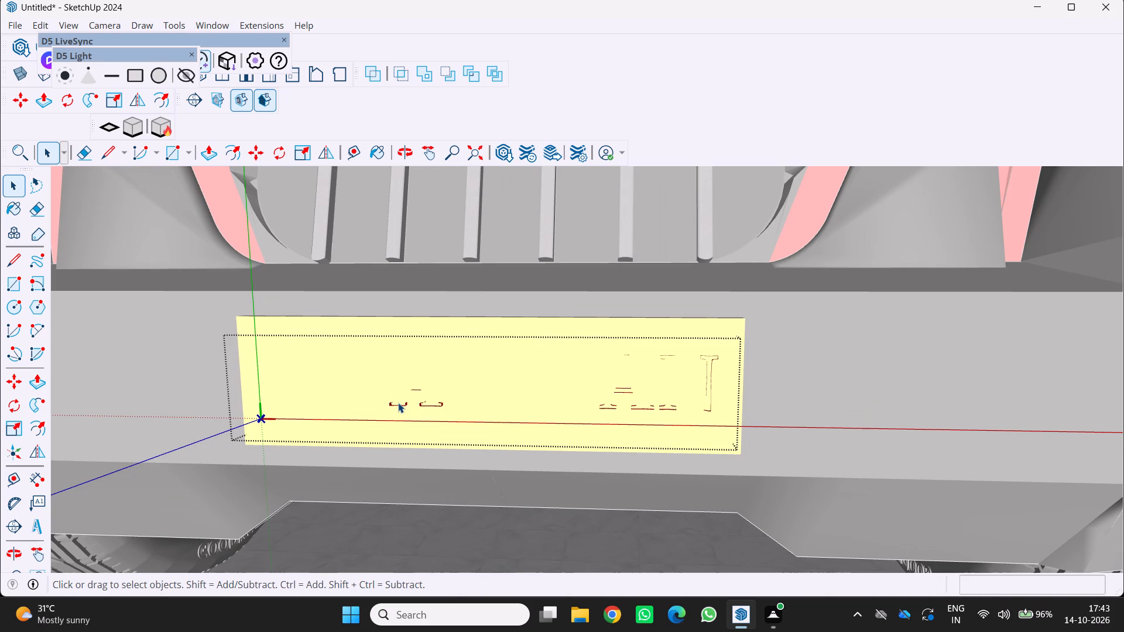
{"action": "left_click", "coordinate": [398, 403]}
{"action": "left_click", "coordinate": [399, 405]}
{"action": "left_click", "coordinate": [398, 405]}
{"action": "key", "text": "Delete"}
{"action": "scroll", "coordinate": [408, 407], "scroll_direction": "up", "scroll_amount": 2}
{"action": "double_click", "coordinate": [434, 405]}
{"action": "key", "text": "Delete"}
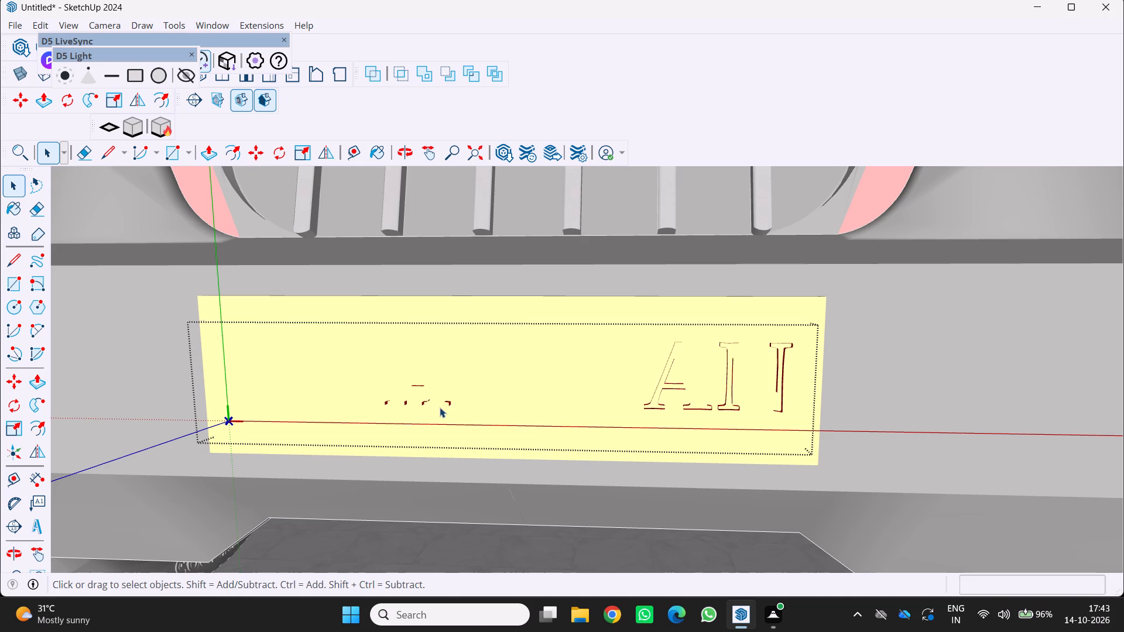
{"action": "left_click", "coordinate": [450, 400]}
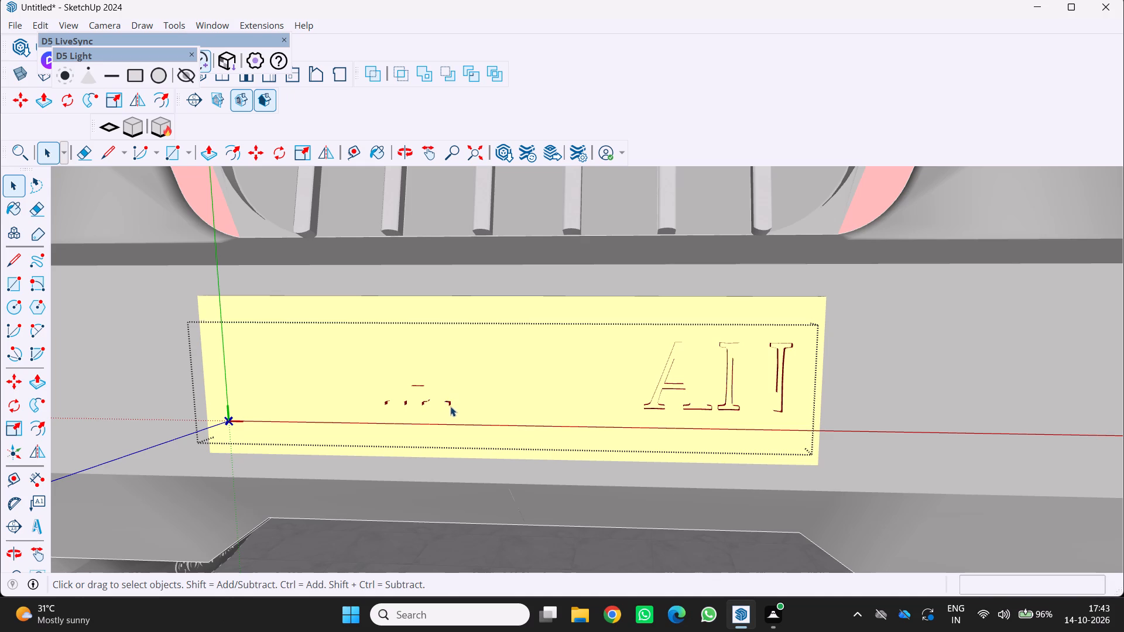
{"action": "left_click", "coordinate": [447, 402]}
{"action": "left_click", "coordinate": [448, 402]}
{"action": "key", "text": "Delete"}
Delete the leftover side of the final N's right vertical stem on the number plate.
{"action": "scroll", "coordinate": [581, 411], "scroll_direction": "down", "scroll_amount": 1}
{"action": "middle_click_drag", "start_coordinate": [574, 410], "coordinate": [554, 420]}
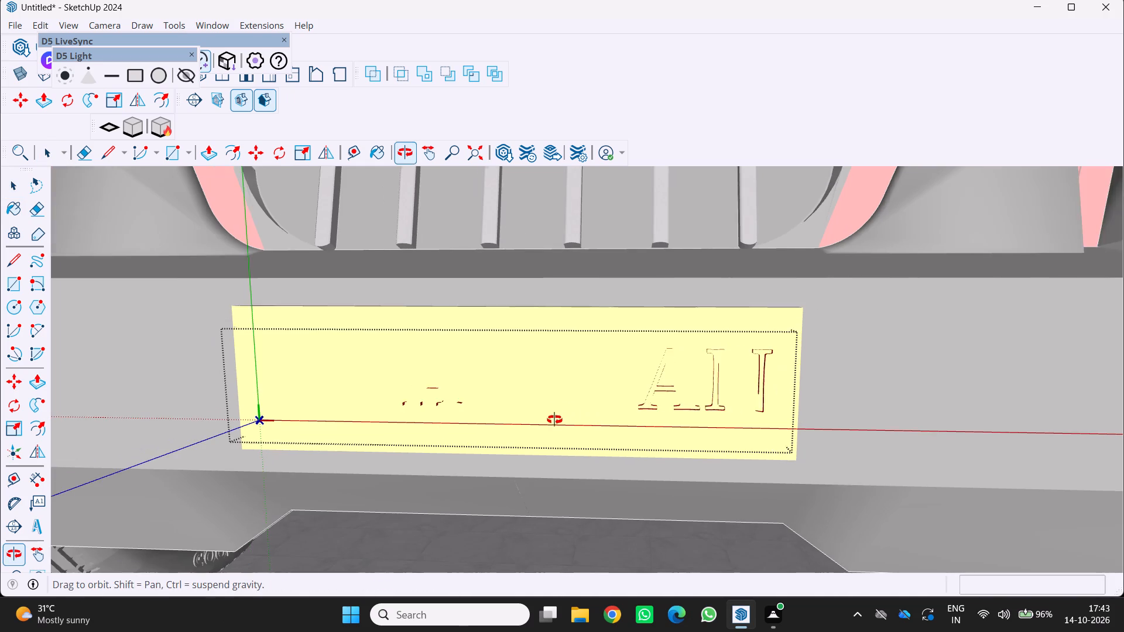
{"action": "middle_click_drag", "start_coordinate": [554, 420], "coordinate": [509, 438]}
{"action": "scroll", "coordinate": [509, 438], "scroll_direction": "down", "scroll_amount": 3}
{"action": "scroll", "coordinate": [674, 420], "scroll_direction": "up", "scroll_amount": 2}
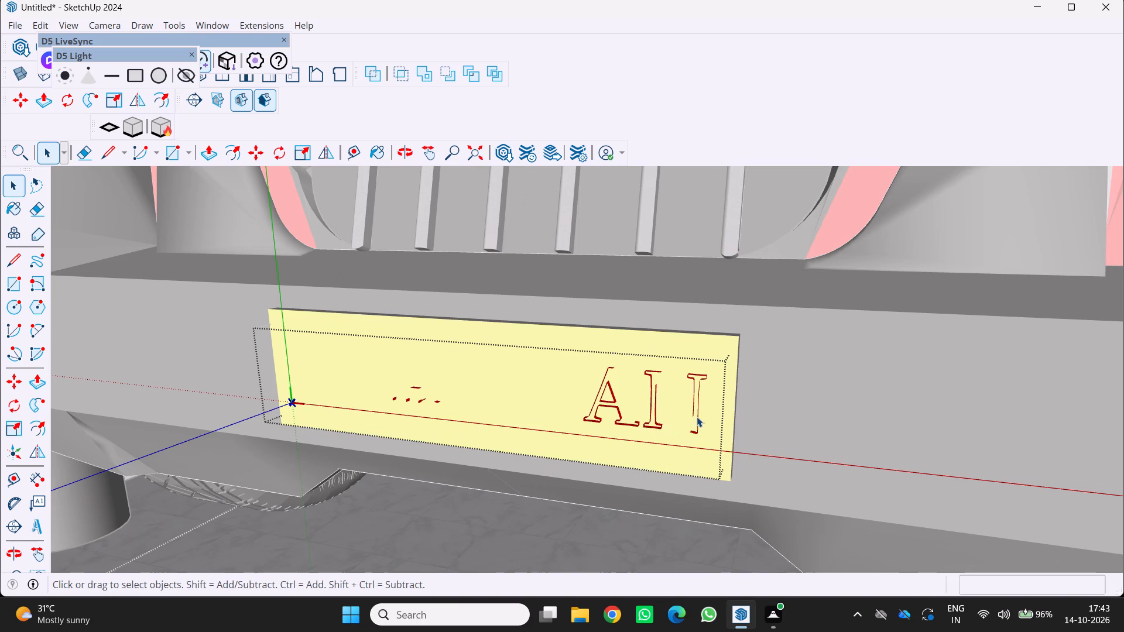
{"action": "left_click", "coordinate": [697, 410]}
{"action": "left_click", "coordinate": [697, 410]}
{"action": "key", "text": "Delete"}
Delete the leftover slanted strokes and crossbar pieces of the lettering's last A on the number plate.
{"action": "double_click", "coordinate": [611, 389]}
{"action": "key", "text": "Delete"}
{"action": "left_click", "coordinate": [611, 389]}
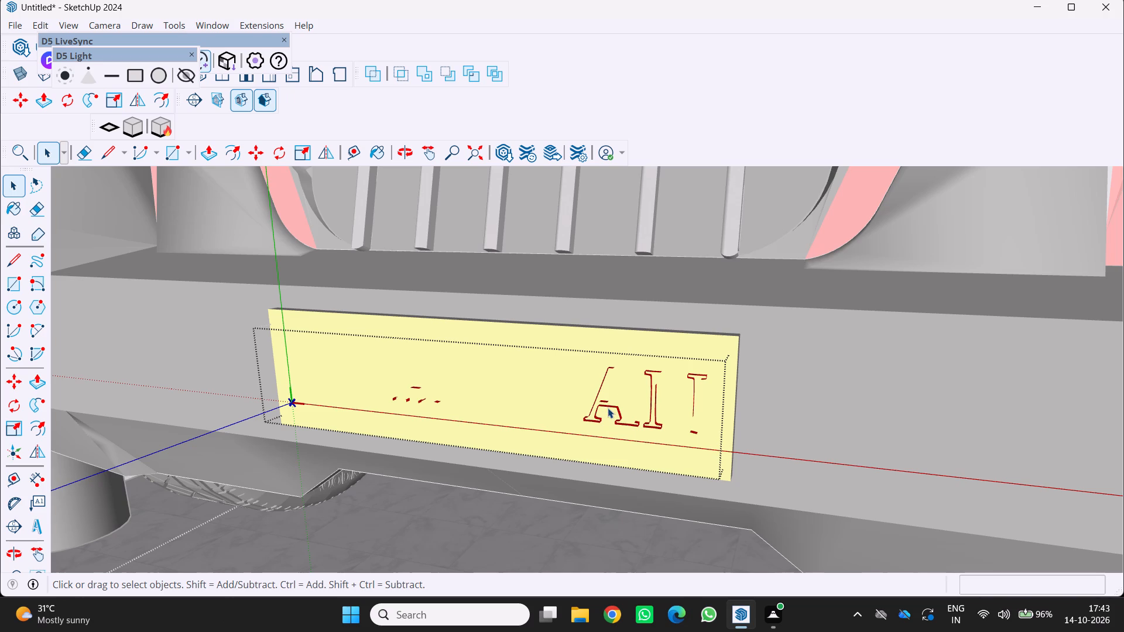
{"action": "double_click", "coordinate": [605, 403]}
{"action": "key", "text": "Delete"}
{"action": "left_click_drag", "start_coordinate": [605, 403], "coordinate": [613, 410]}
{"action": "left_click", "coordinate": [618, 411]}
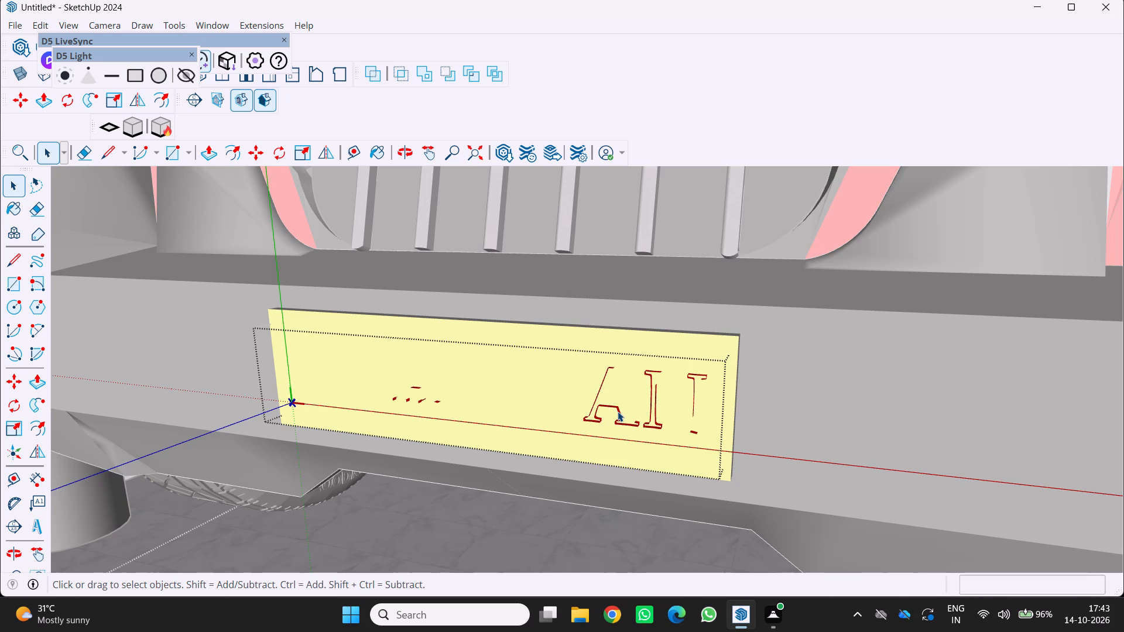
{"action": "left_click", "coordinate": [618, 411]}
{"action": "key", "text": "Delete"}
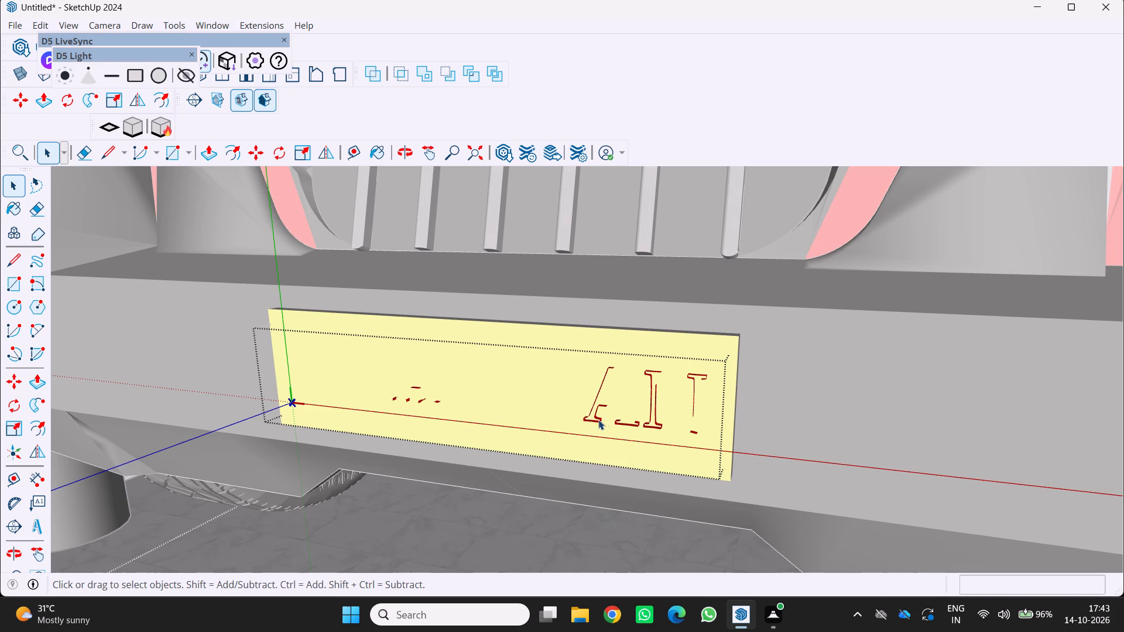
{"action": "double_click", "coordinate": [598, 415]}
{"action": "key", "text": "Delete"}
{"action": "double_click", "coordinate": [593, 401]}
{"action": "key", "text": "Delete"}
Delete the leftover sides of the final N's left vertical stem on the number plate.
{"action": "left_click", "coordinate": [656, 414]}
{"action": "left_click", "coordinate": [656, 414]}
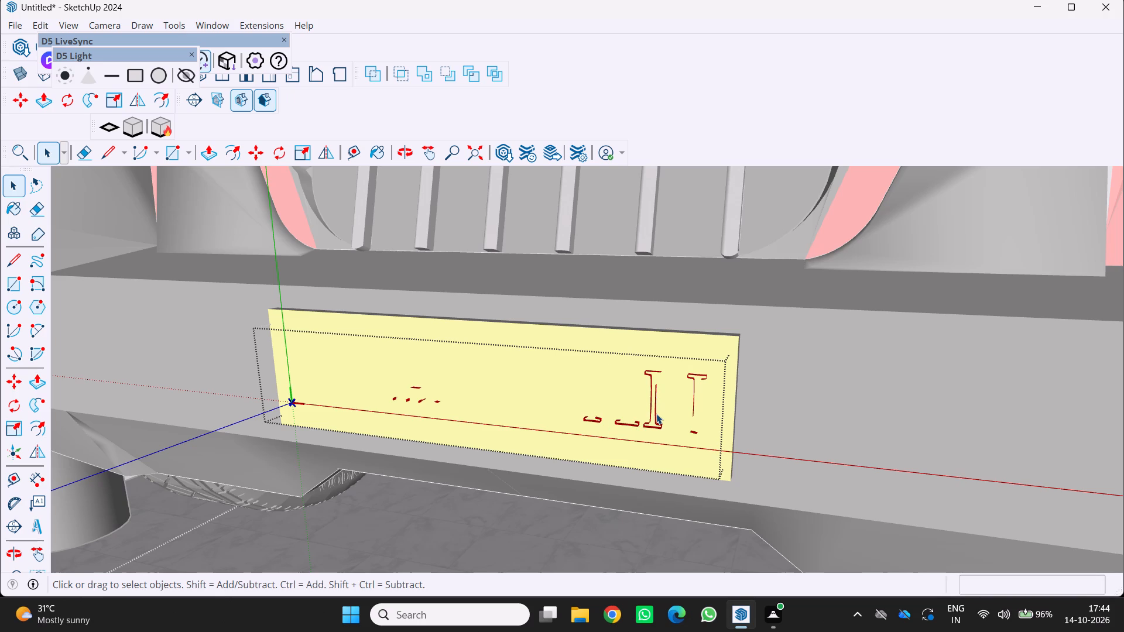
{"action": "left_click", "coordinate": [648, 401]}
{"action": "left_click", "coordinate": [653, 415]}
{"action": "left_click", "coordinate": [653, 415]}
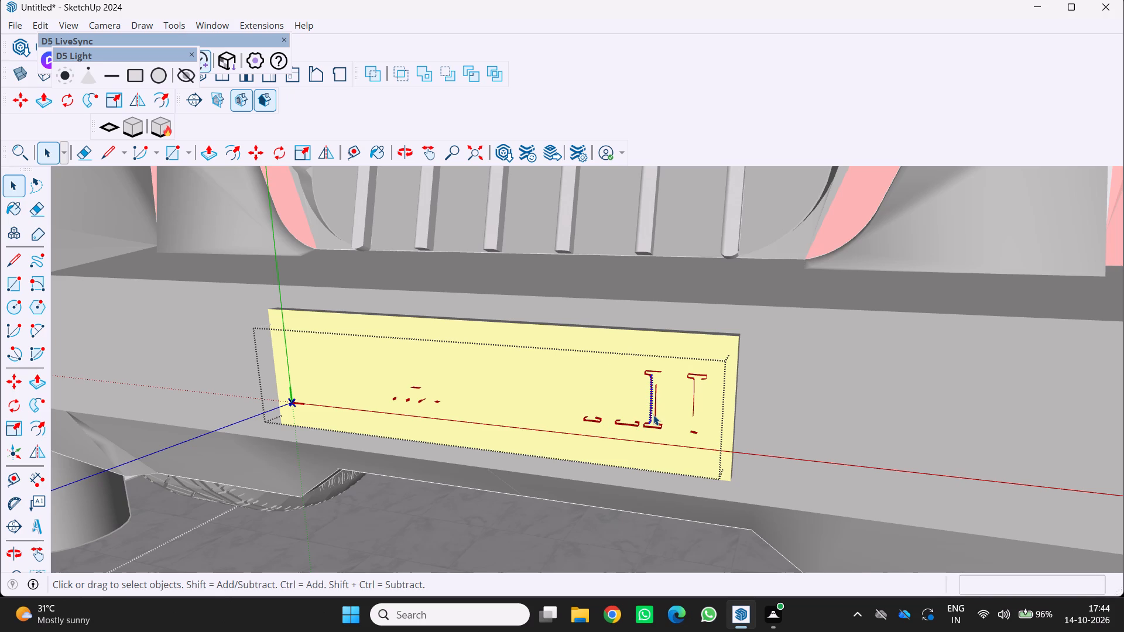
{"action": "key", "text": "Delete"}
{"action": "double_click", "coordinate": [653, 415]}
{"action": "key", "text": "Delete"}
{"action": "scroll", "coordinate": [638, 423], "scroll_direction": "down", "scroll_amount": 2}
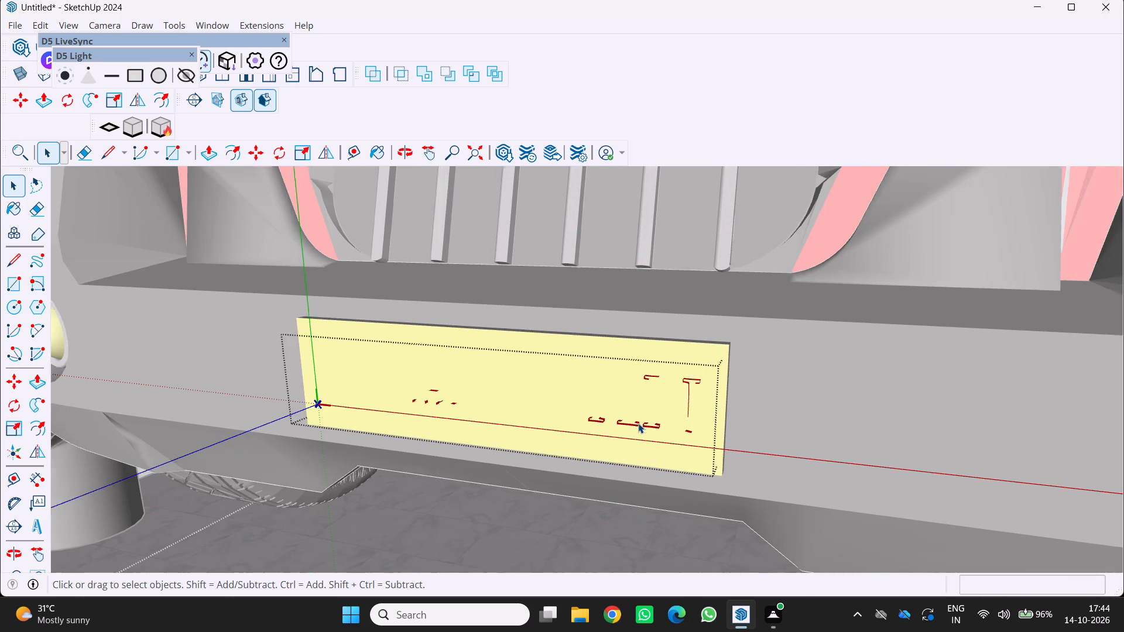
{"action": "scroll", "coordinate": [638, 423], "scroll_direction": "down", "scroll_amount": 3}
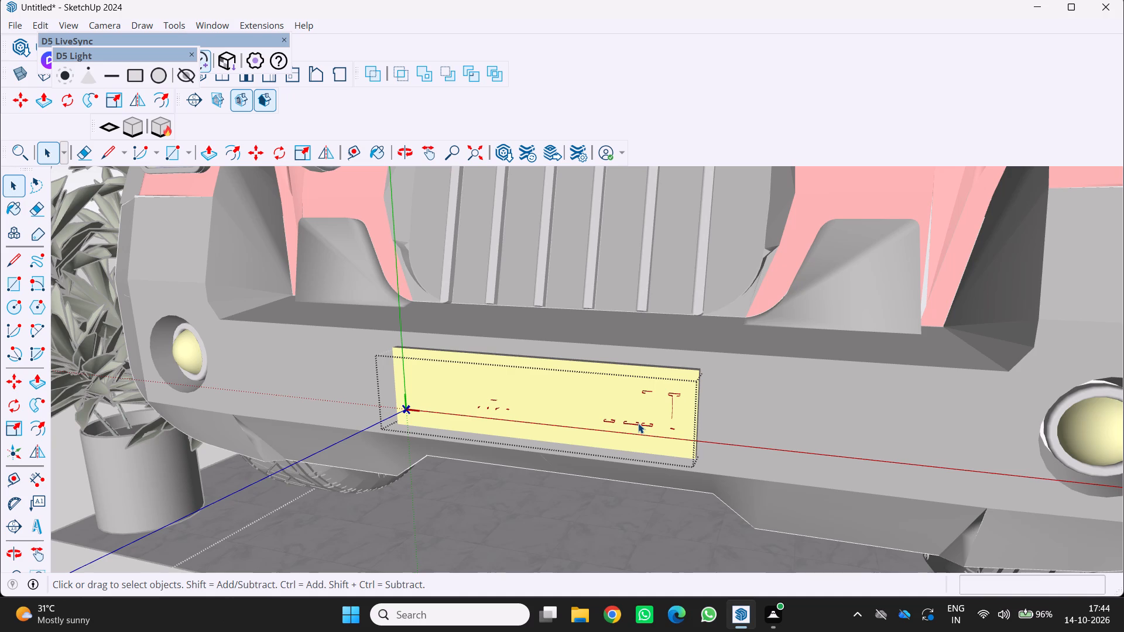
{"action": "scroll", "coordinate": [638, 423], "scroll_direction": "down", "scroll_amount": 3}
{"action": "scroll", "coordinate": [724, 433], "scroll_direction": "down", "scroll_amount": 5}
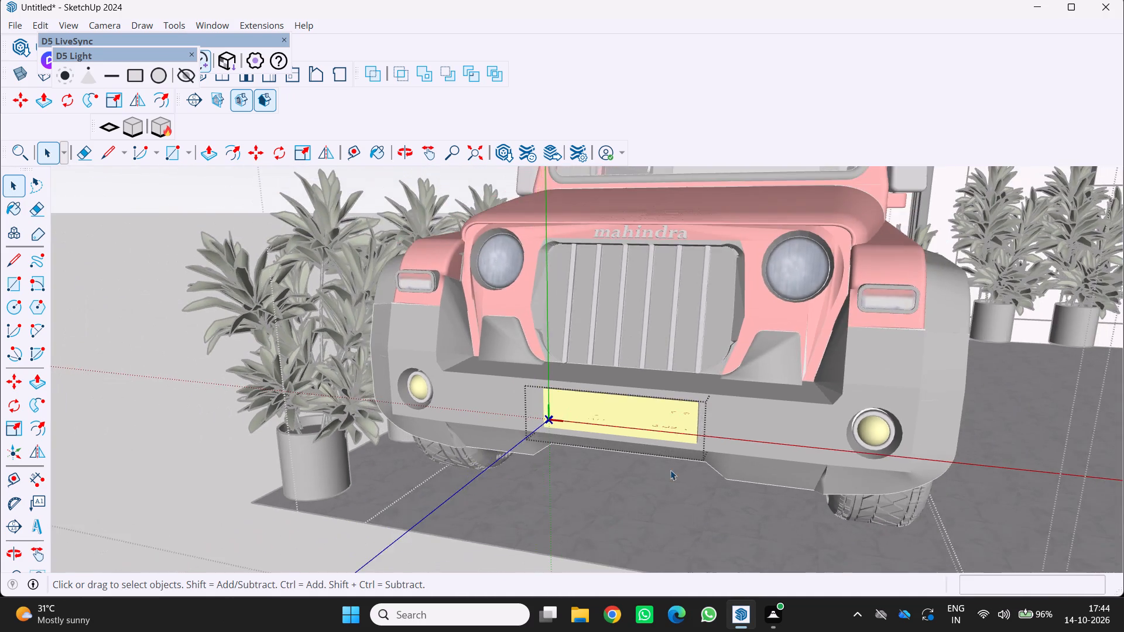
Exit the nested number-plate groups up to the level where the whole Mahindra Thar can be selected.
{"action": "middle_click_drag", "start_coordinate": [668, 470], "coordinate": [704, 403]}
{"action": "scroll", "coordinate": [704, 403], "scroll_direction": "down", "scroll_amount": 1}
{"action": "middle_click_drag", "start_coordinate": [686, 334], "coordinate": [652, 492]}
{"action": "scroll", "coordinate": [650, 487], "scroll_direction": "down", "scroll_amount": 3}
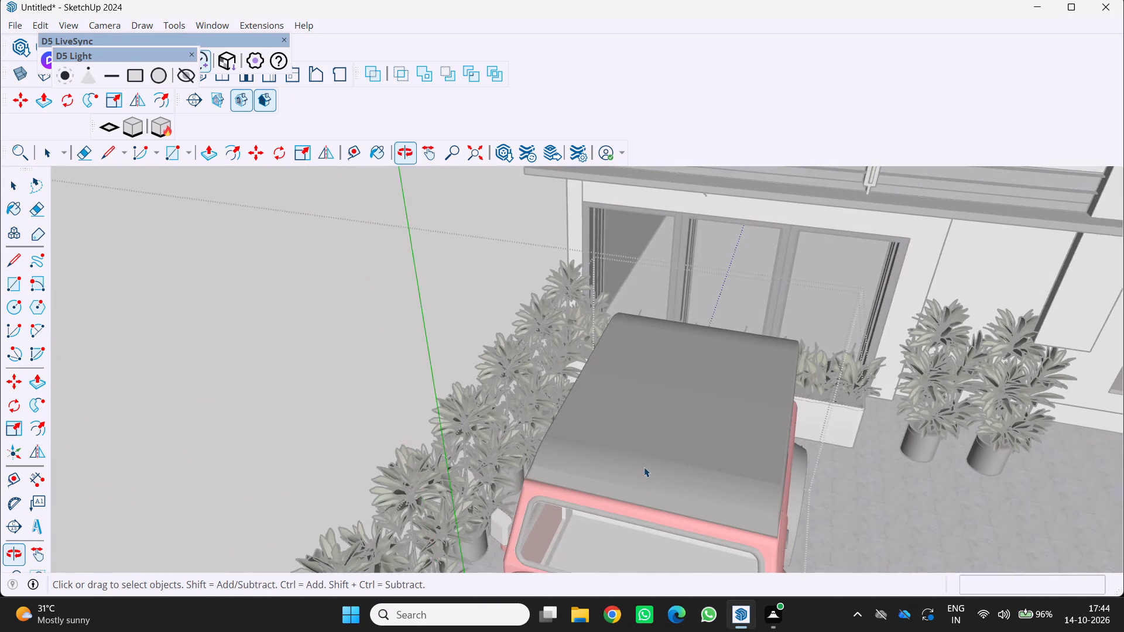
{"action": "scroll", "coordinate": [644, 467], "scroll_direction": "down", "scroll_amount": 3}
{"action": "middle_click_drag", "start_coordinate": [645, 454], "coordinate": [702, 323]}
{"action": "scroll", "coordinate": [636, 460], "scroll_direction": "down", "scroll_amount": 5}
{"action": "middle_click_drag", "start_coordinate": [630, 487], "coordinate": [619, 461]}
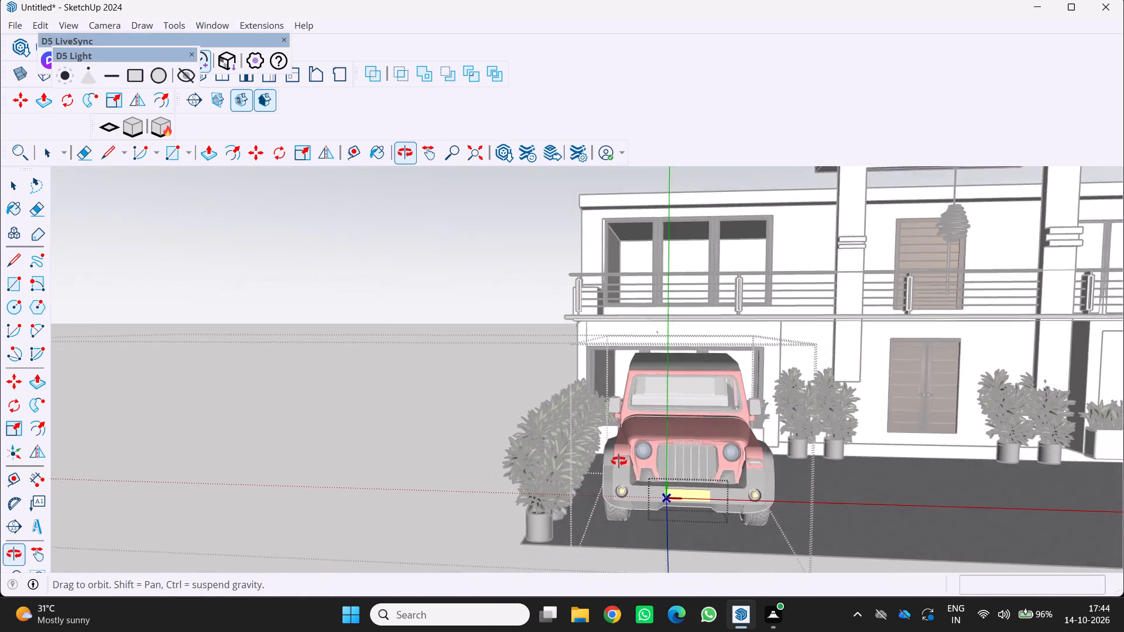
{"action": "middle_click_drag", "start_coordinate": [619, 461], "coordinate": [614, 446]}
{"action": "scroll", "coordinate": [614, 446], "scroll_direction": "up", "scroll_amount": 1}
{"action": "key", "text": "space"}
{"action": "key", "text": "space"}
{"action": "left_click", "coordinate": [94, 512]}
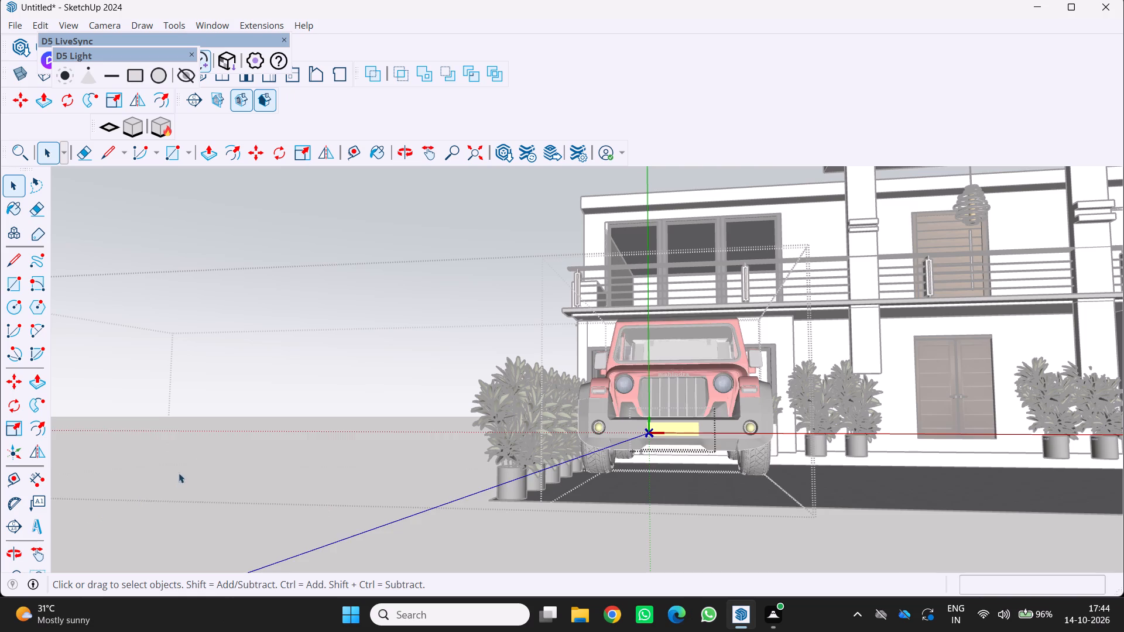
{"action": "left_click", "coordinate": [206, 451]}
Move the Mahindra Thar down about 6 11/16" toward the paved forecourt and step out of its group.
{"action": "scroll", "coordinate": [1043, 471], "scroll_direction": "up", "scroll_amount": 2}
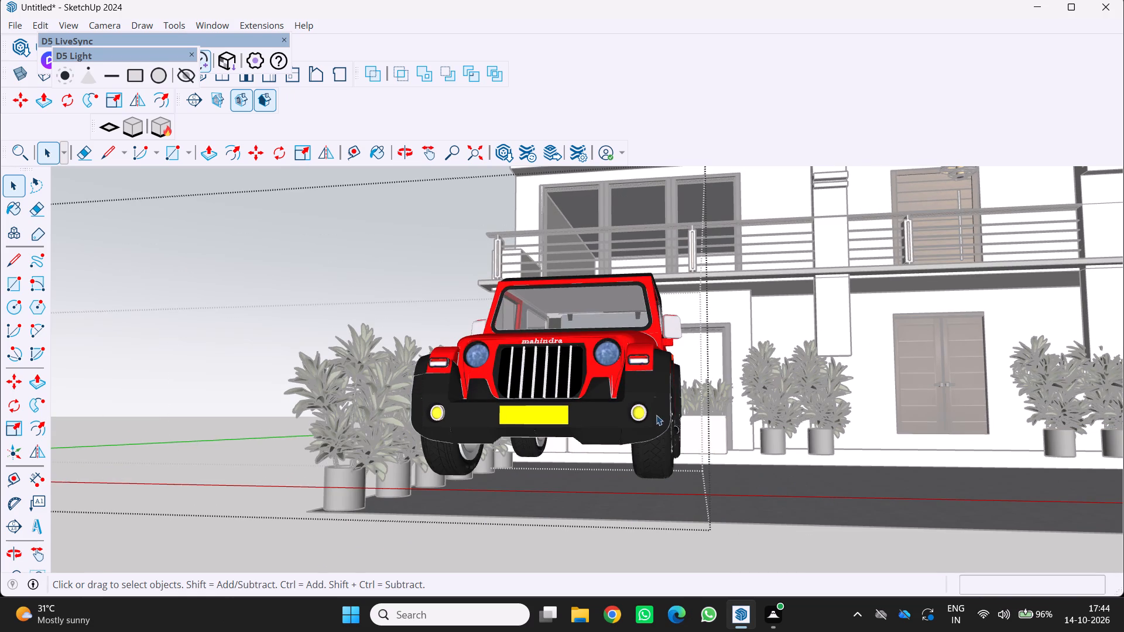
{"action": "left_click", "coordinate": [633, 406]}
{"action": "key", "text": "m"}
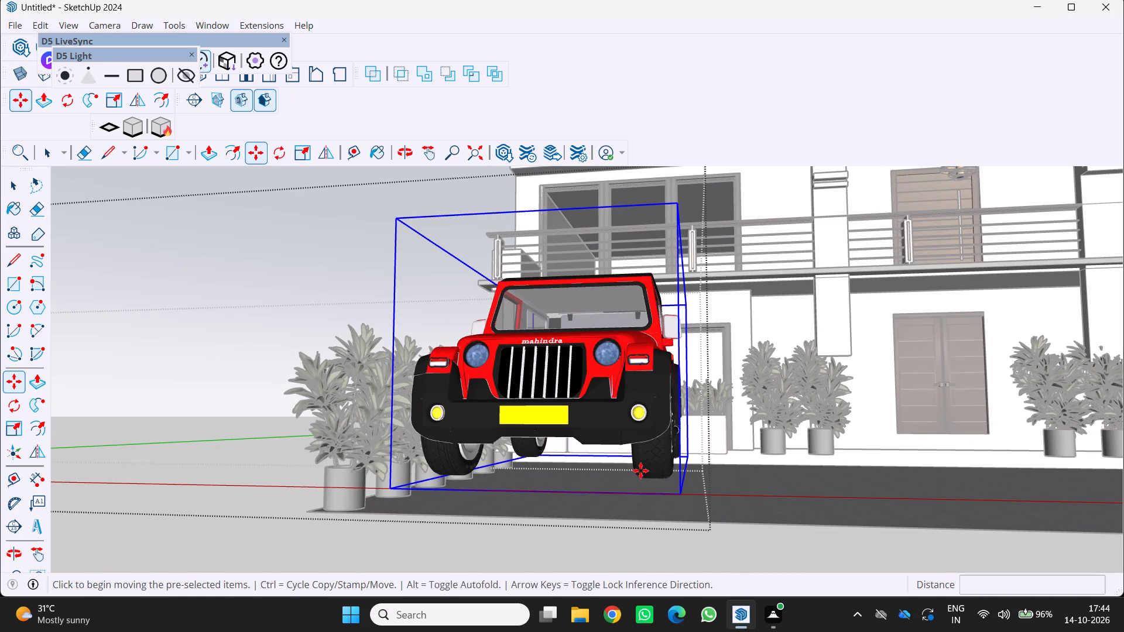
{"action": "left_click", "coordinate": [686, 492]}
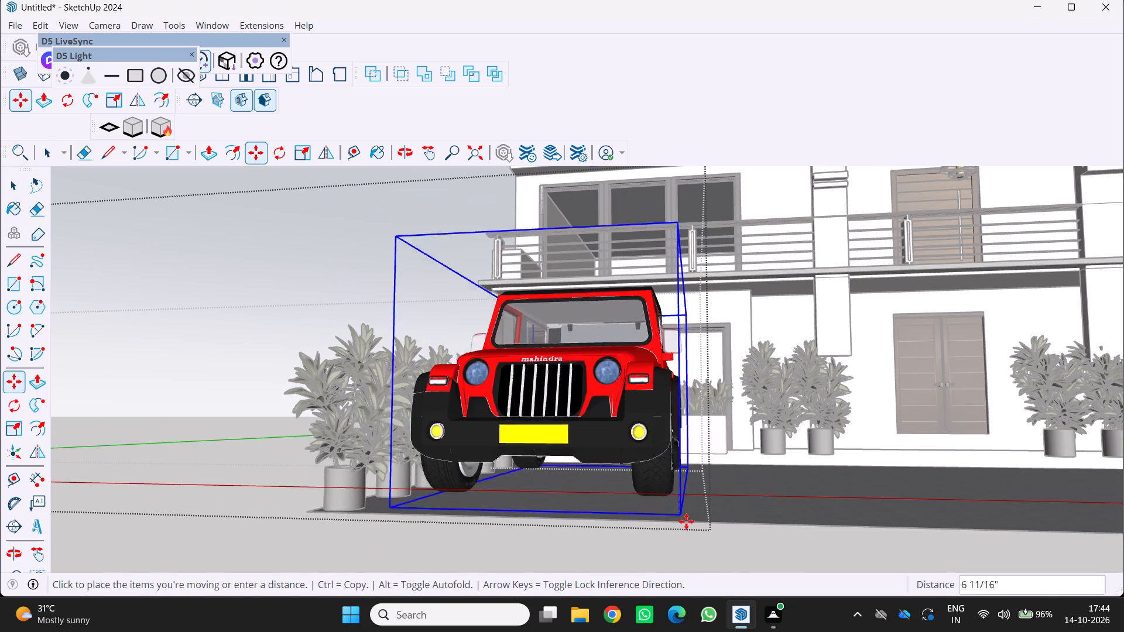
{"action": "left_click", "coordinate": [686, 523]}
{"action": "key", "text": "space"}
{"action": "left_click", "coordinate": [256, 500]}
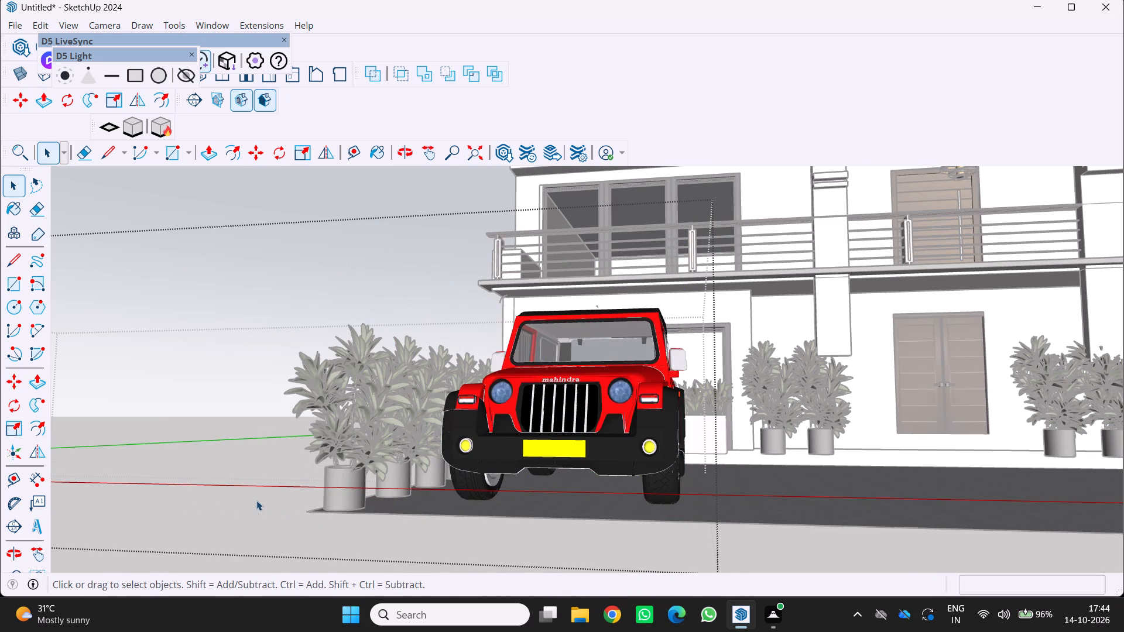
Create the filled, non-extruded 6" high 3D text KUMAR and place it on the Thar's yellow front number plate.
{"action": "middle_click_drag", "start_coordinate": [260, 489], "coordinate": [266, 593]}
{"action": "scroll", "coordinate": [263, 568], "scroll_direction": "down", "scroll_amount": 6}
{"action": "middle_click_drag", "start_coordinate": [293, 548], "coordinate": [334, 447]}
{"action": "scroll", "coordinate": [334, 446], "scroll_direction": "down", "scroll_amount": 1}
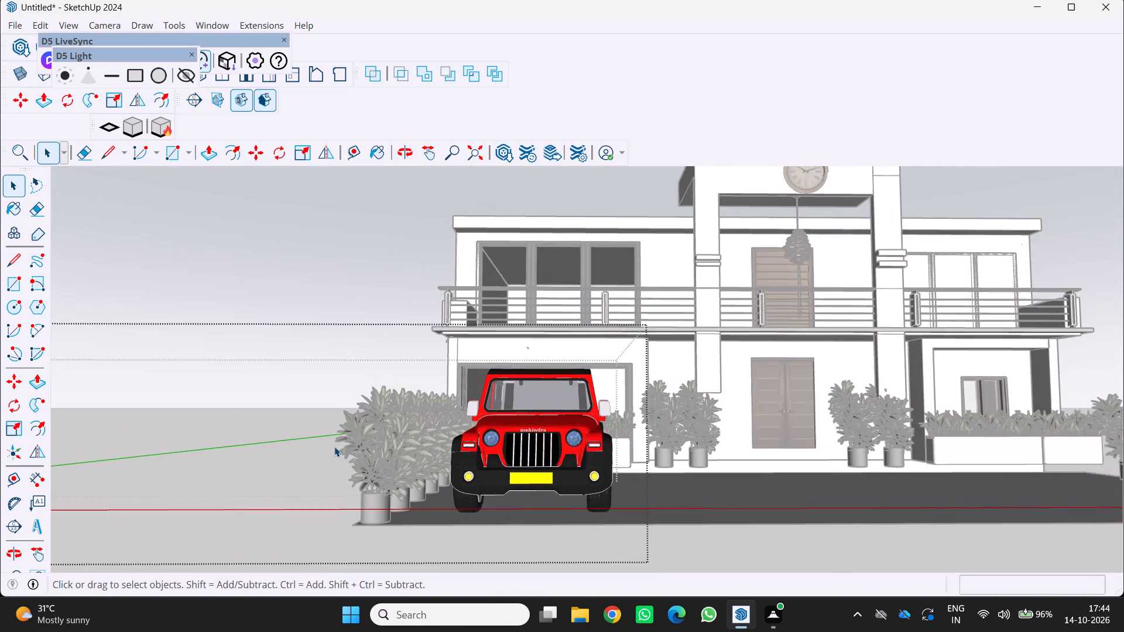
{"action": "scroll", "coordinate": [334, 446], "scroll_direction": "down", "scroll_amount": 2}
{"action": "left_click", "coordinate": [30, 525]}
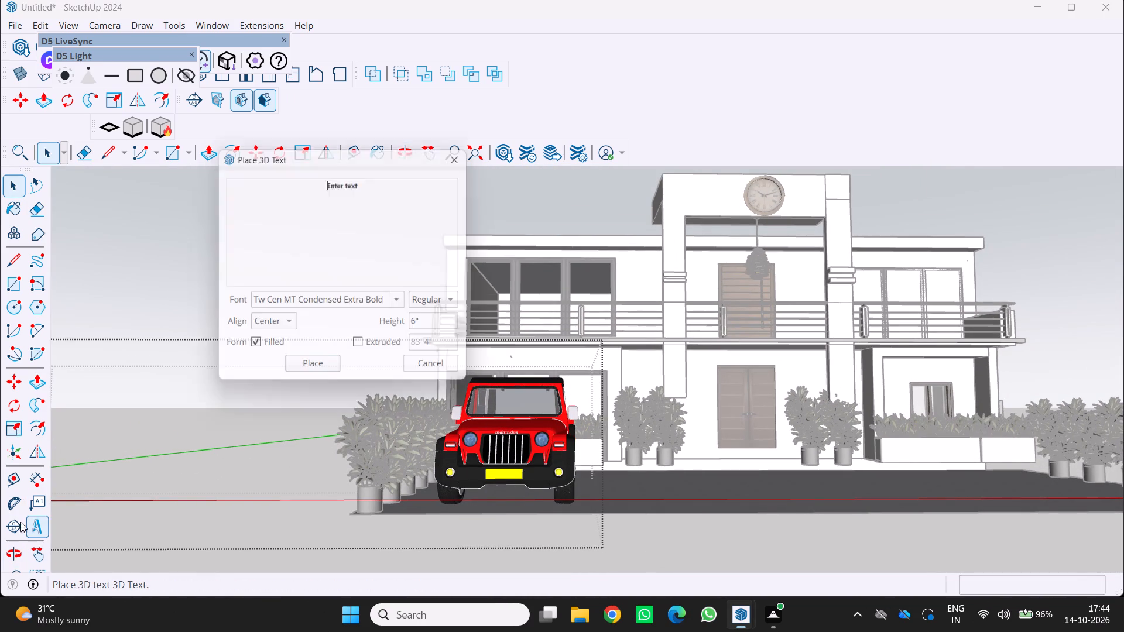
{"action": "left_click", "coordinate": [373, 183]}
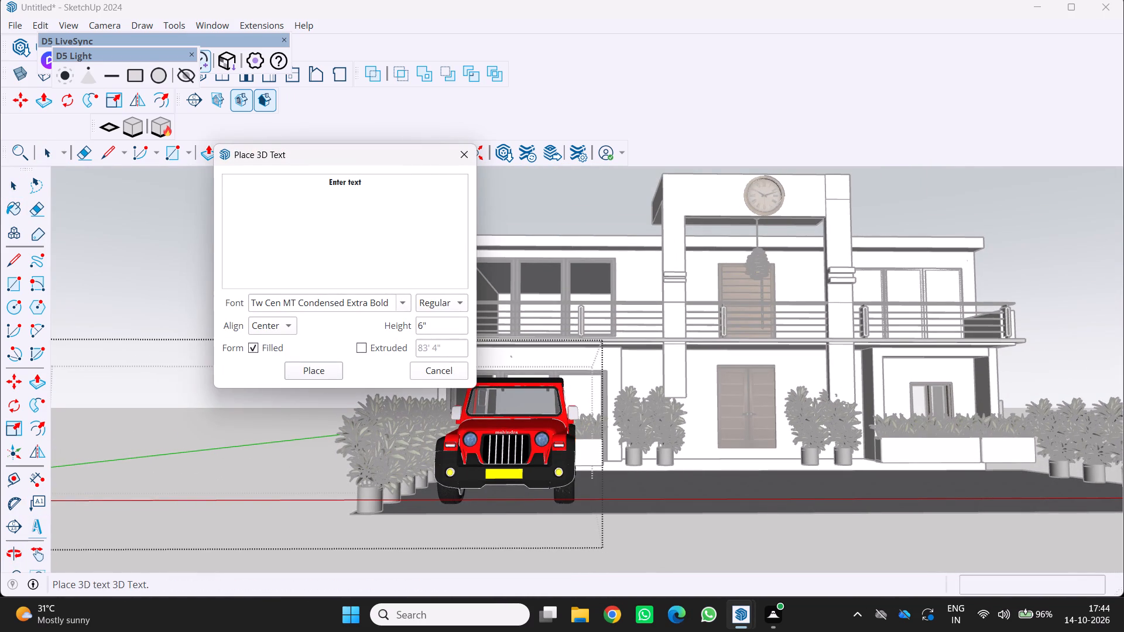
{"action": "key", "text": "BackSpace"}
{"action": "key", "text": "BackSpace"}
{"action": "key", "text": "BackSpace"}
{"action": "key", "text": "BackSpace"}
{"action": "key", "text": "BackSpace"}
{"action": "key", "text": "BackSpace"}
{"action": "key", "text": "BackSpace"}
{"action": "key", "text": "BackSpace"}
{"action": "key", "text": "BackSpace"}
{"action": "key", "text": "BackSpace"}
{"action": "key", "text": "BackSpace"}
{"action": "key", "text": "BackSpace"}
{"action": "key", "text": "BackSpace"}
{"action": "type", "text": "KU"}
{"action": "type", "text": "MAR"}
{"action": "left_click", "coordinate": [303, 367]}
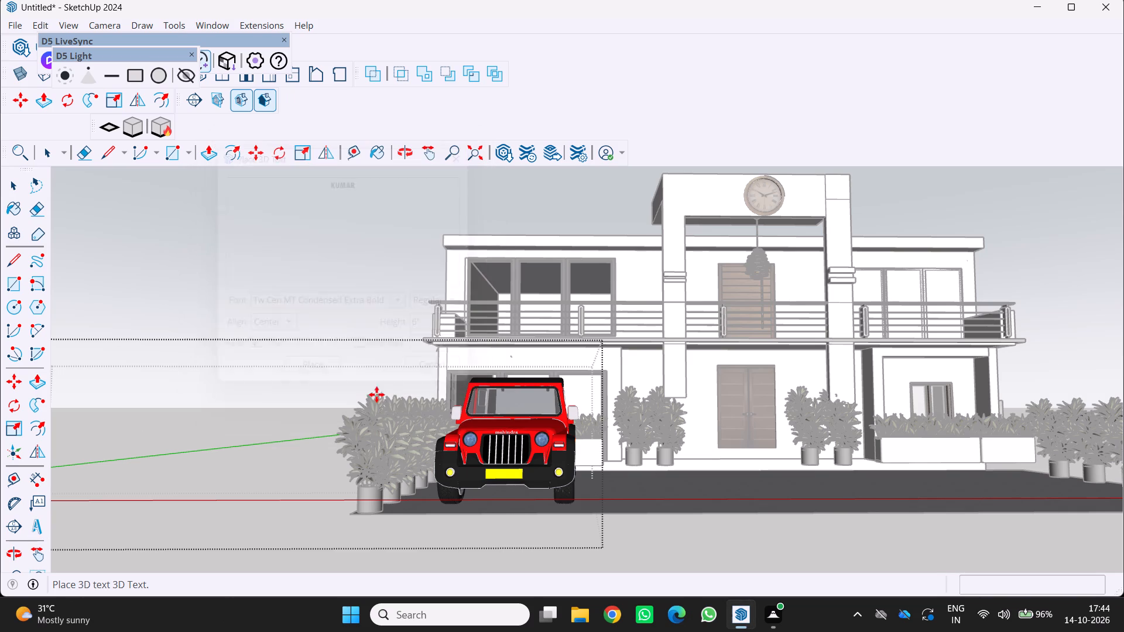
{"action": "scroll", "coordinate": [518, 495], "scroll_direction": "up", "scroll_amount": 8}
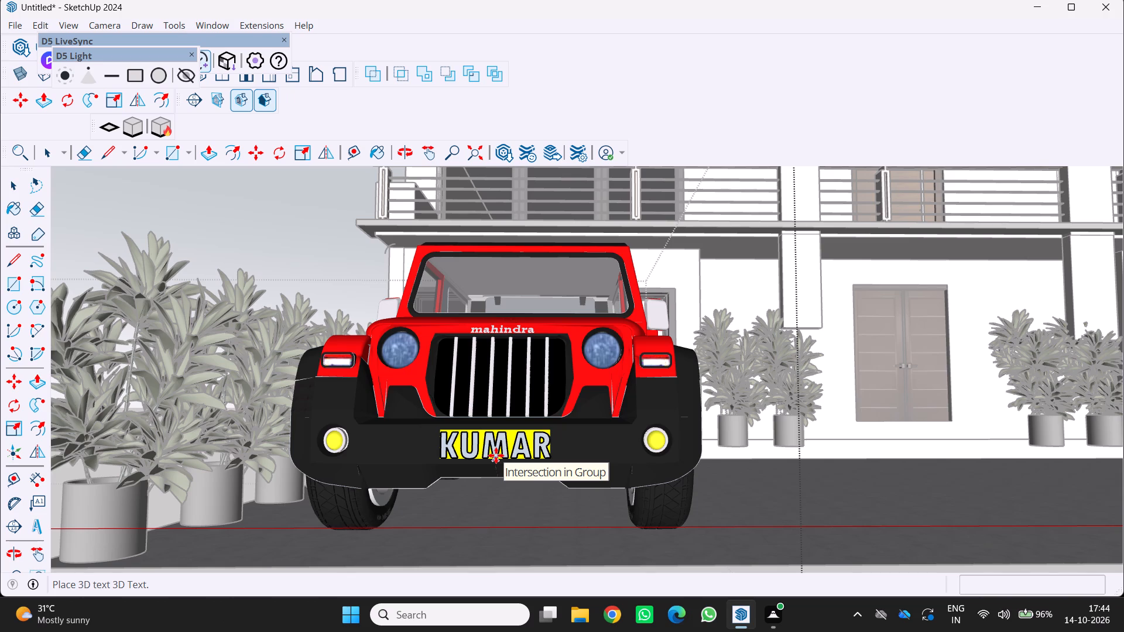
{"action": "left_click", "coordinate": [496, 455]}
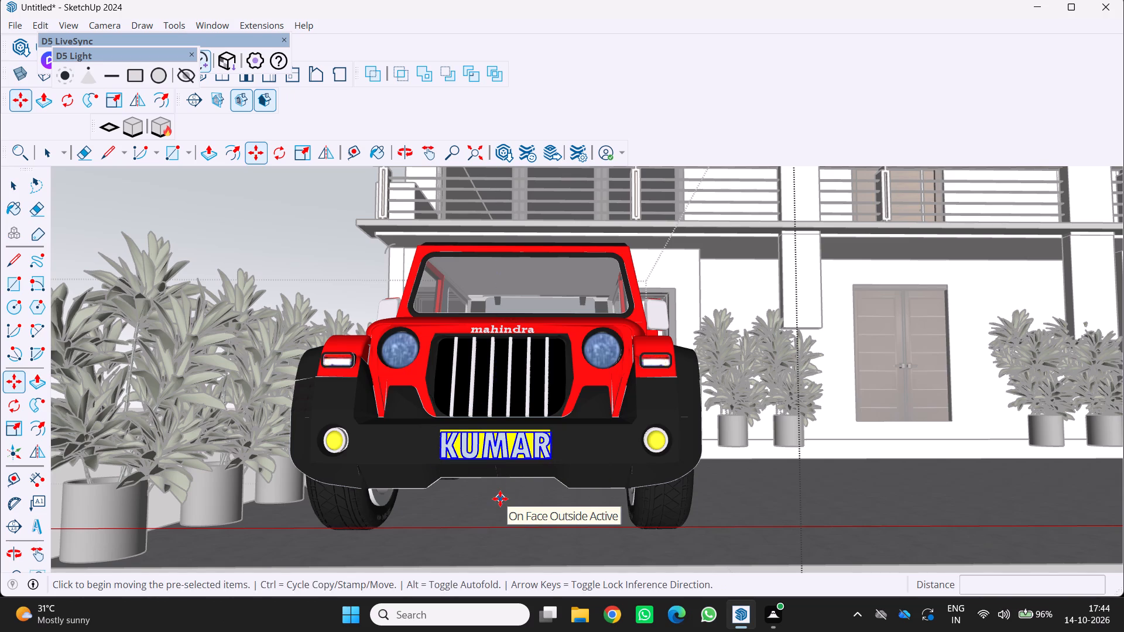
{"action": "key", "text": "space"}
{"action": "left_click", "coordinate": [895, 449]}
Inspect the KUMAR lettering on the number plate and the parked Thar from several angles and distances.
{"action": "scroll", "coordinate": [883, 446], "scroll_direction": "down", "scroll_amount": 1}
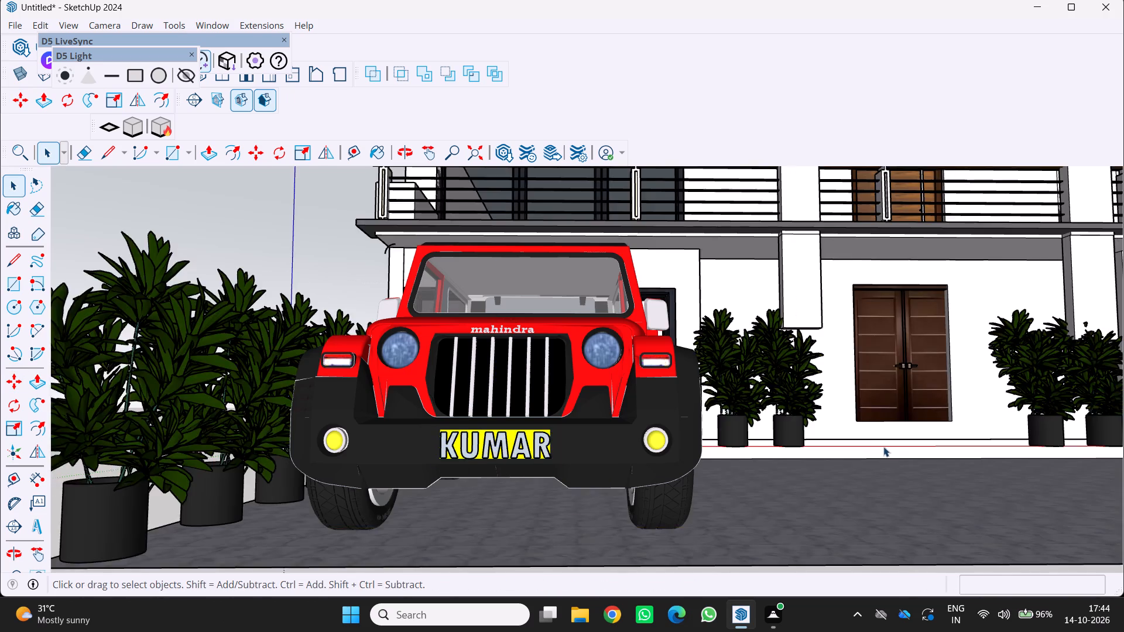
{"action": "scroll", "coordinate": [883, 446], "scroll_direction": "down", "scroll_amount": 3}
{"action": "scroll", "coordinate": [800, 465], "scroll_direction": "up", "scroll_amount": 2}
{"action": "middle_click_drag", "start_coordinate": [772, 463], "coordinate": [682, 499]}
{"action": "scroll", "coordinate": [683, 499], "scroll_direction": "up", "scroll_amount": 1}
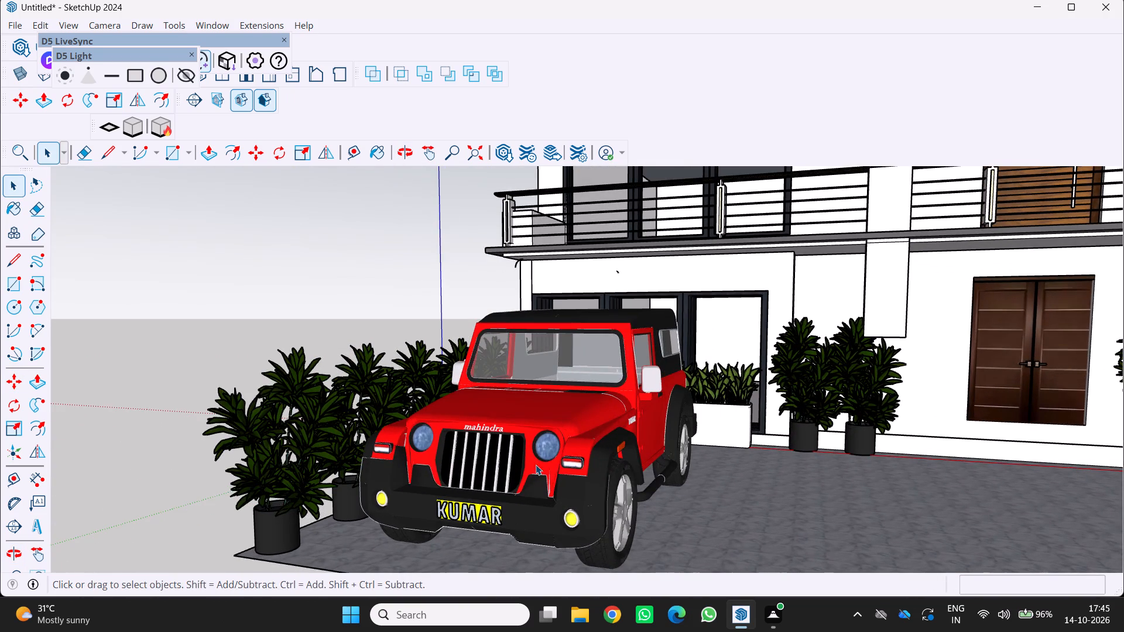
{"action": "scroll", "coordinate": [431, 488], "scroll_direction": "down", "scroll_amount": 3}
{"action": "middle_click_drag", "start_coordinate": [431, 490], "coordinate": [485, 415]}
{"action": "scroll", "coordinate": [527, 405], "scroll_direction": "up", "scroll_amount": 2}
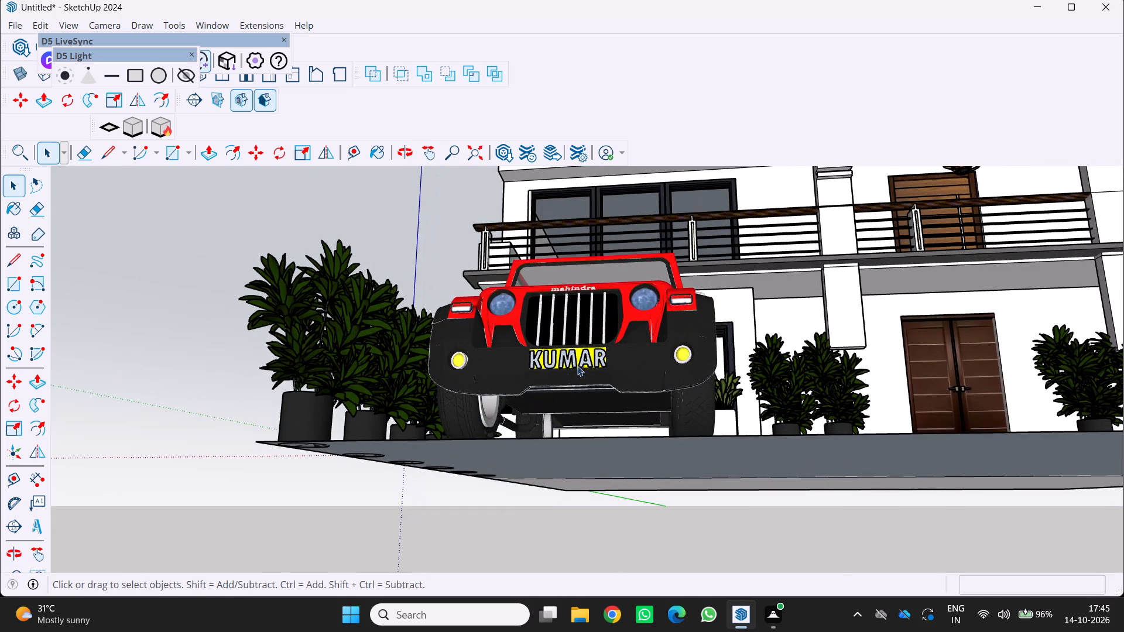
{"action": "scroll", "coordinate": [574, 362], "scroll_direction": "up", "scroll_amount": 2}
{"action": "key", "text": "space"}
{"action": "key", "text": "space"}
{"action": "scroll", "coordinate": [523, 386], "scroll_direction": "down", "scroll_amount": 3}
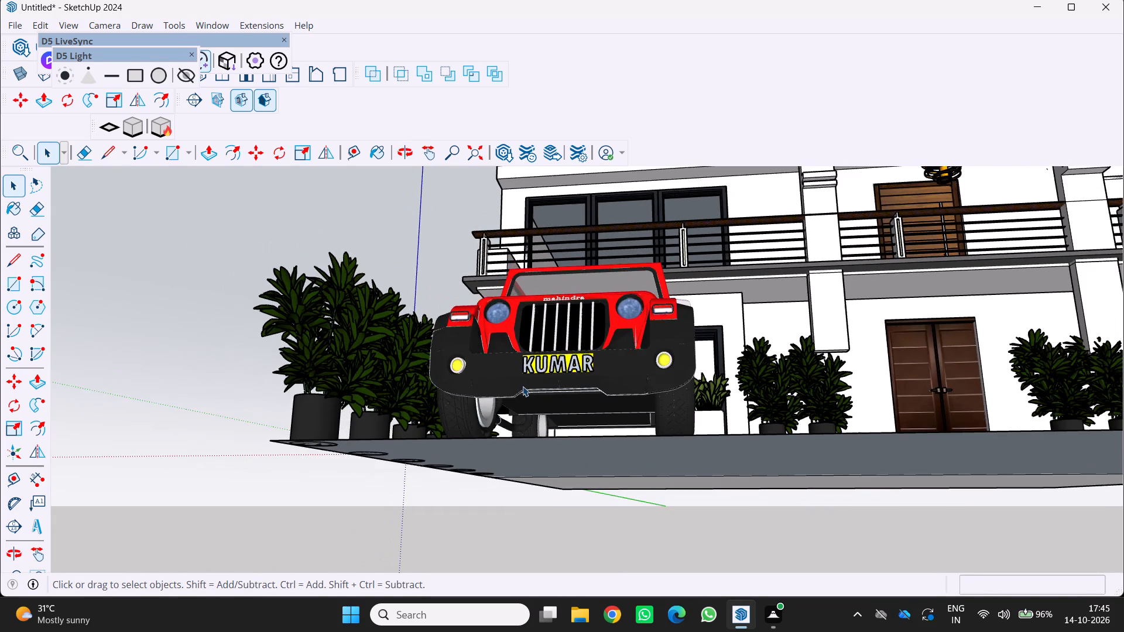
{"action": "middle_click_drag", "start_coordinate": [523, 386], "coordinate": [489, 486]}
{"action": "scroll", "coordinate": [477, 470], "scroll_direction": "down", "scroll_amount": 6}
{"action": "middle_click_drag", "start_coordinate": [477, 470], "coordinate": [566, 407]}
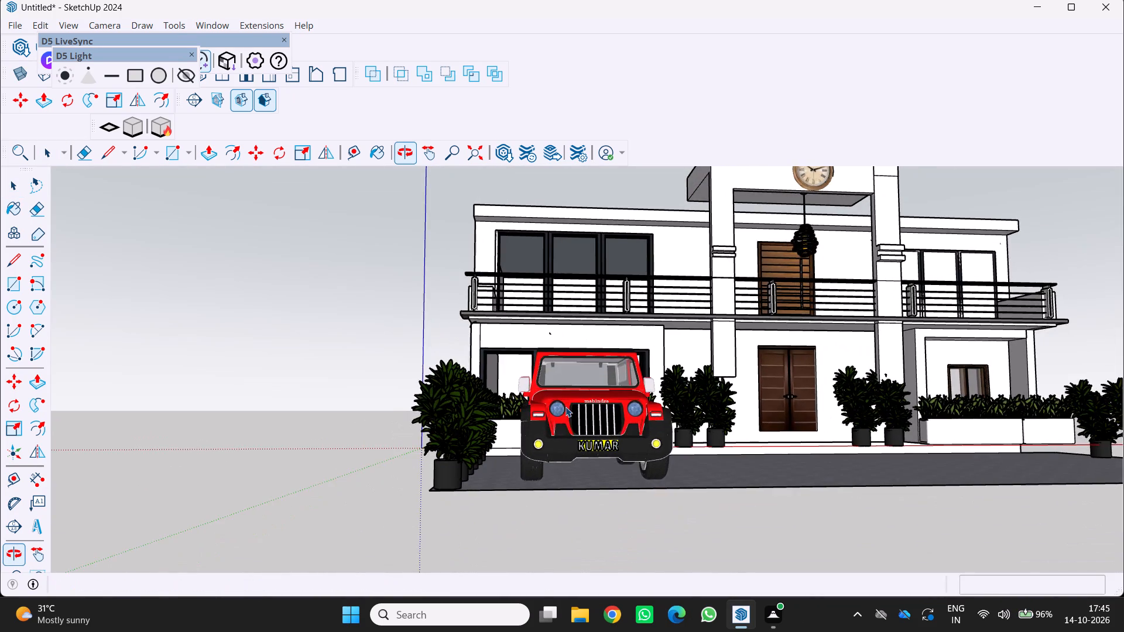
{"action": "scroll", "coordinate": [596, 442], "scroll_direction": "up", "scroll_amount": 9}
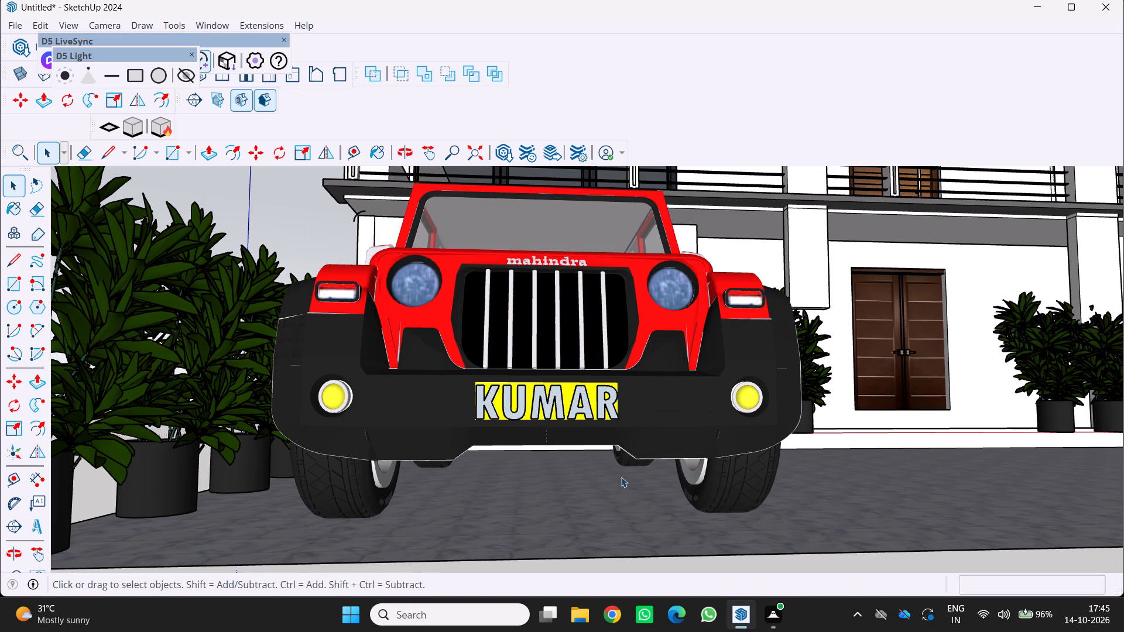
{"action": "scroll", "coordinate": [610, 473], "scroll_direction": "down", "scroll_amount": 6}
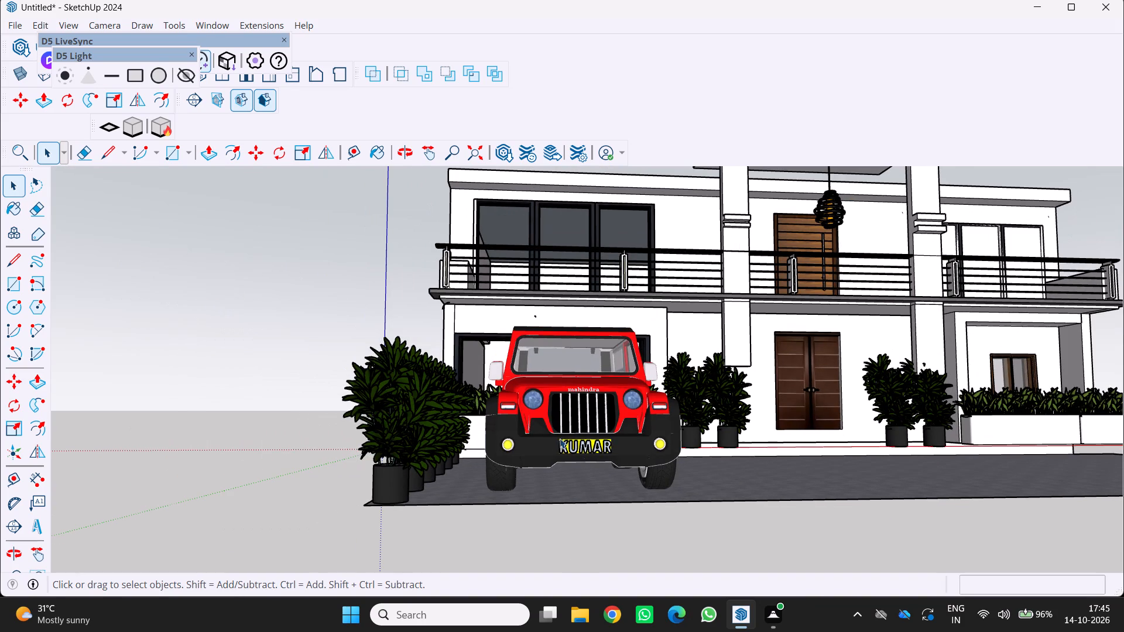
{"action": "scroll", "coordinate": [560, 438], "scroll_direction": "down", "scroll_amount": 2}
{"action": "middle_click_drag", "start_coordinate": [550, 435], "coordinate": [468, 489]}
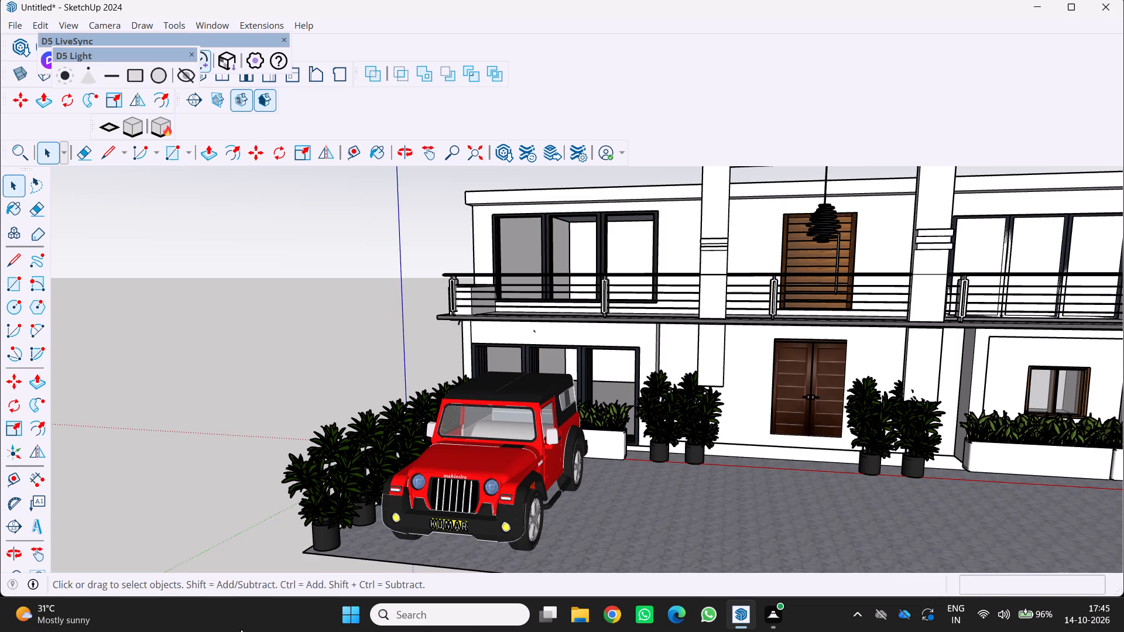
Examine the whole house front, forecourt planting and the side of the house opposite the parked Thar.
{"action": "scroll", "coordinate": [179, 617], "scroll_direction": "down", "scroll_amount": 2}
{"action": "scroll", "coordinate": [371, 462], "scroll_direction": "down", "scroll_amount": 3}
{"action": "middle_click_drag", "start_coordinate": [355, 440], "coordinate": [396, 502]}
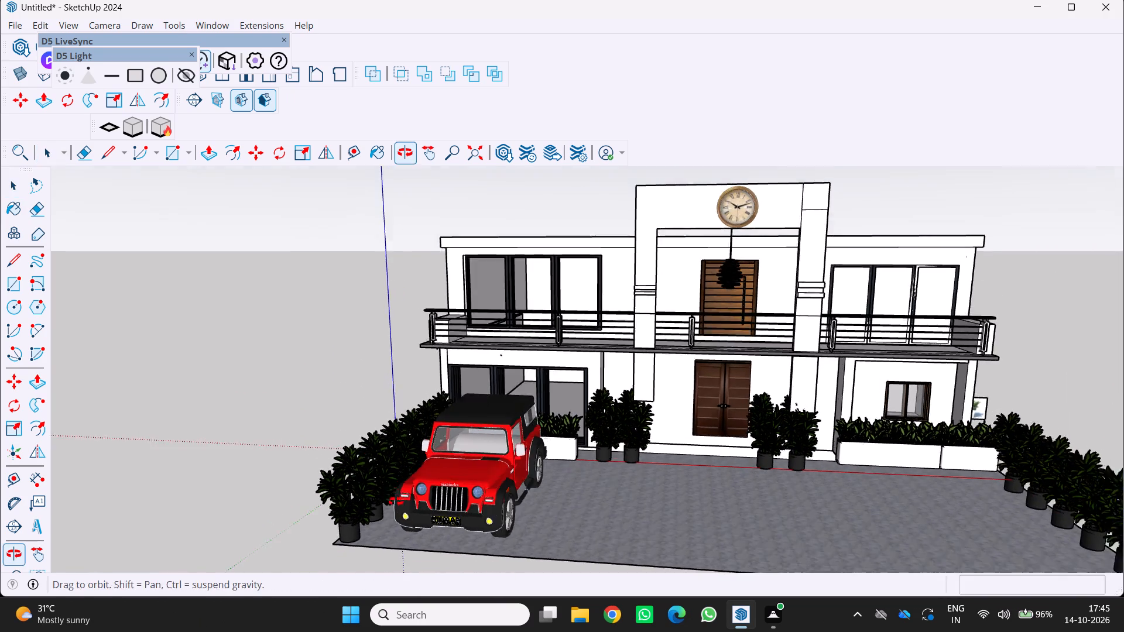
{"action": "middle_click_drag", "start_coordinate": [396, 502], "coordinate": [401, 510]}
{"action": "scroll", "coordinate": [453, 465], "scroll_direction": "down", "scroll_amount": 5}
{"action": "scroll", "coordinate": [643, 395], "scroll_direction": "up", "scroll_amount": 2}
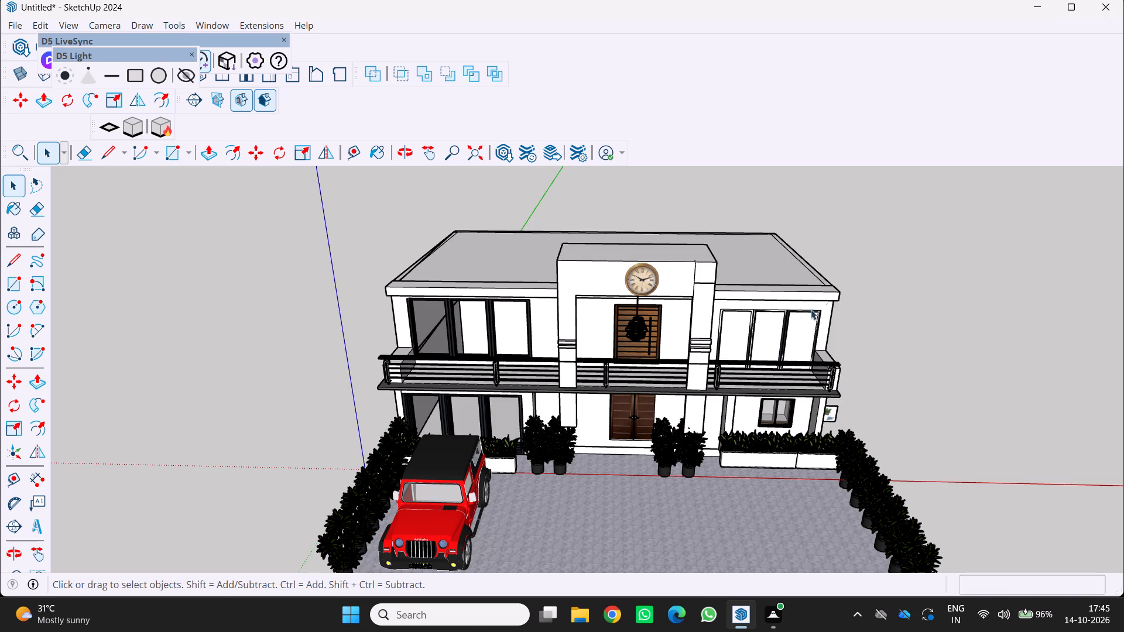
{"action": "scroll", "coordinate": [795, 325], "scroll_direction": "up", "scroll_amount": 4}
{"action": "scroll", "coordinate": [827, 339], "scroll_direction": "down", "scroll_amount": 2}
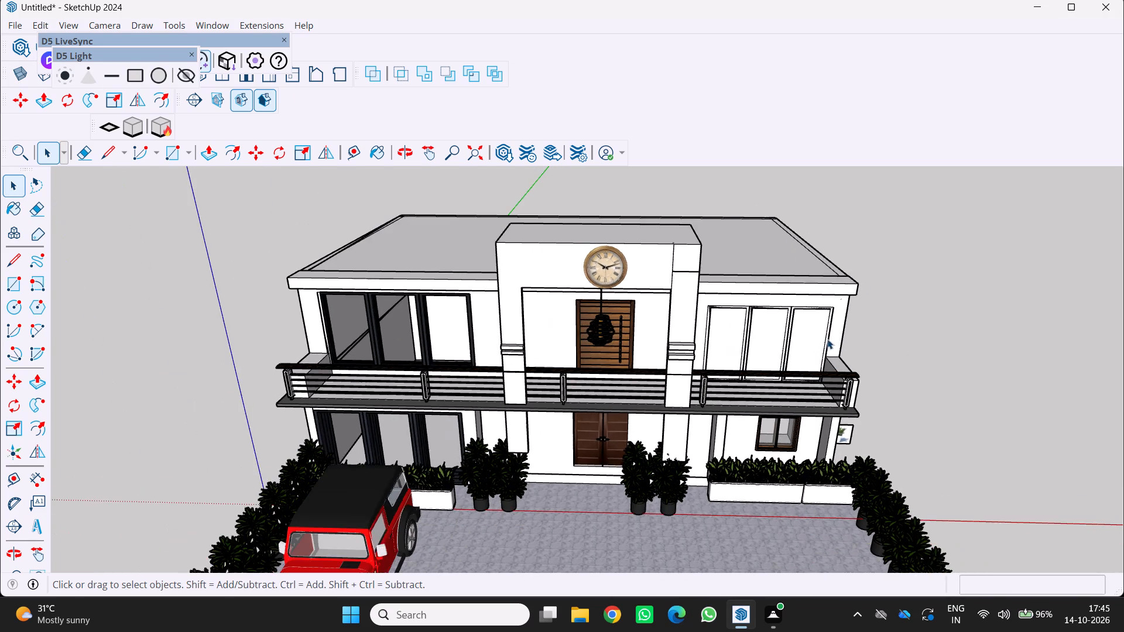
{"action": "scroll", "coordinate": [847, 465], "scroll_direction": "up", "scroll_amount": 5}
{"action": "middle_click_drag", "start_coordinate": [837, 459], "coordinate": [654, 442]}
{"action": "middle_click", "coordinate": [654, 442]}
{"action": "scroll", "coordinate": [735, 501], "scroll_direction": "up", "scroll_amount": 3}
{"action": "middle_click_drag", "start_coordinate": [739, 505], "coordinate": [879, 476]}
{"action": "middle_click", "coordinate": [963, 452]}
{"action": "middle_click", "coordinate": [968, 450]}
{"action": "middle_click", "coordinate": [968, 450]}
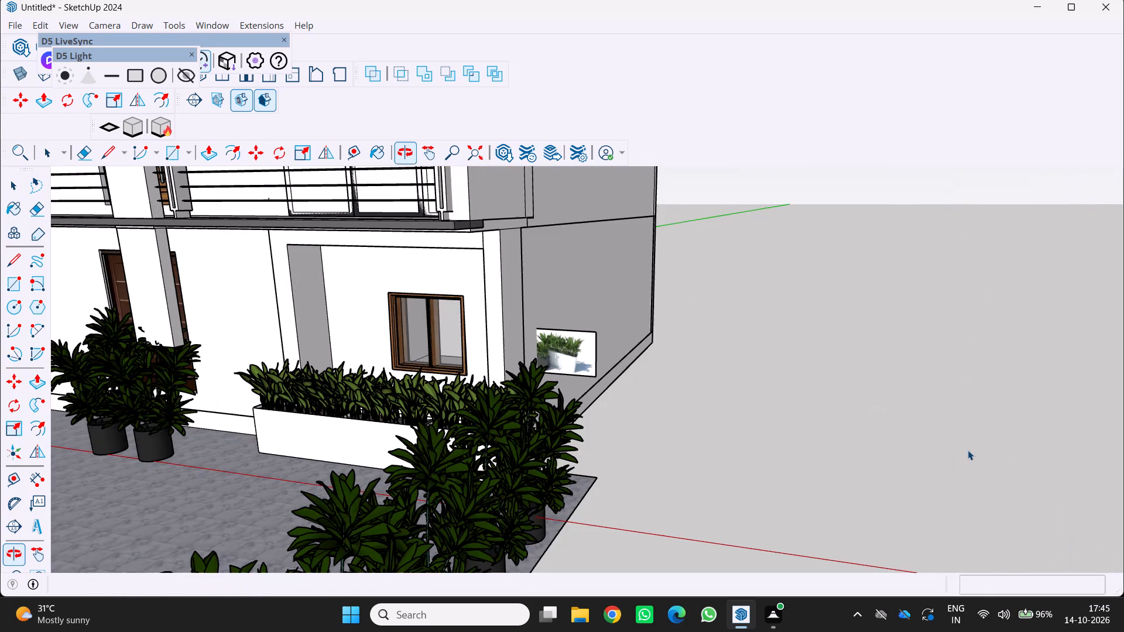
{"action": "scroll", "coordinate": [860, 364], "scroll_direction": "down", "scroll_amount": 3}
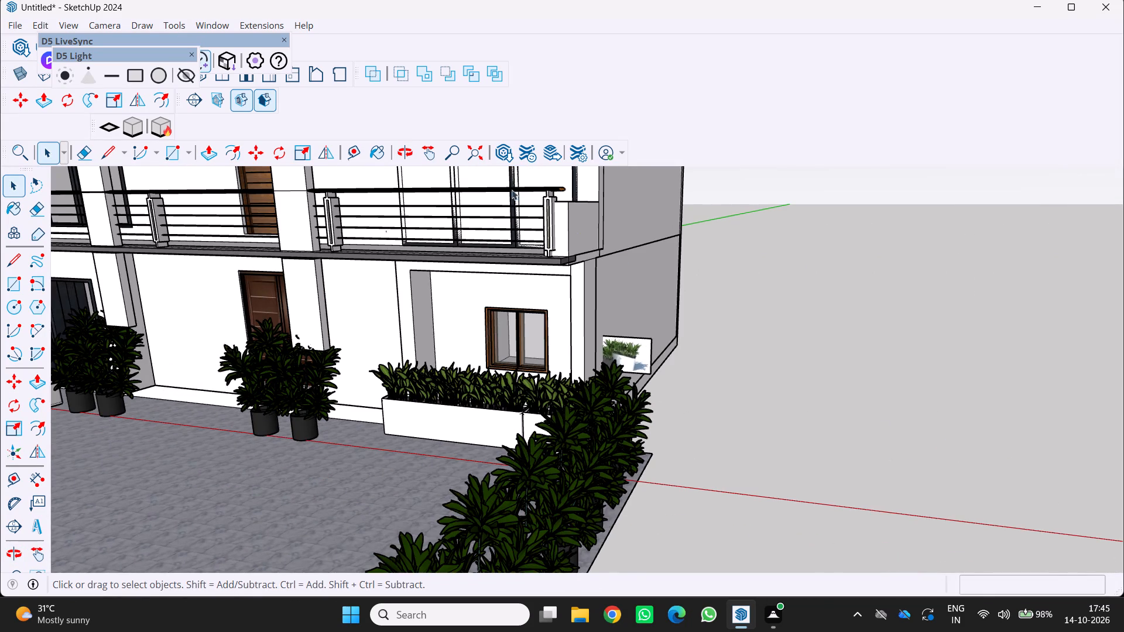
{"action": "middle_click_drag", "start_coordinate": [515, 190], "coordinate": [677, 299]}
{"action": "scroll", "coordinate": [677, 299], "scroll_direction": "down", "scroll_amount": 4}
{"action": "middle_click_drag", "start_coordinate": [568, 174], "coordinate": [453, 163]}
{"action": "scroll", "coordinate": [448, 173], "scroll_direction": "down", "scroll_amount": 2}
{"action": "scroll", "coordinate": [451, 185], "scroll_direction": "up", "scroll_amount": 1}
{"action": "middle_click_drag", "start_coordinate": [452, 178], "coordinate": [530, 112]}
{"action": "scroll", "coordinate": [444, 256], "scroll_direction": "down", "scroll_amount": 5}
{"action": "middle_click_drag", "start_coordinate": [430, 235], "coordinate": [330, 173]}
{"action": "scroll", "coordinate": [657, 362], "scroll_direction": "up", "scroll_amount": 1}
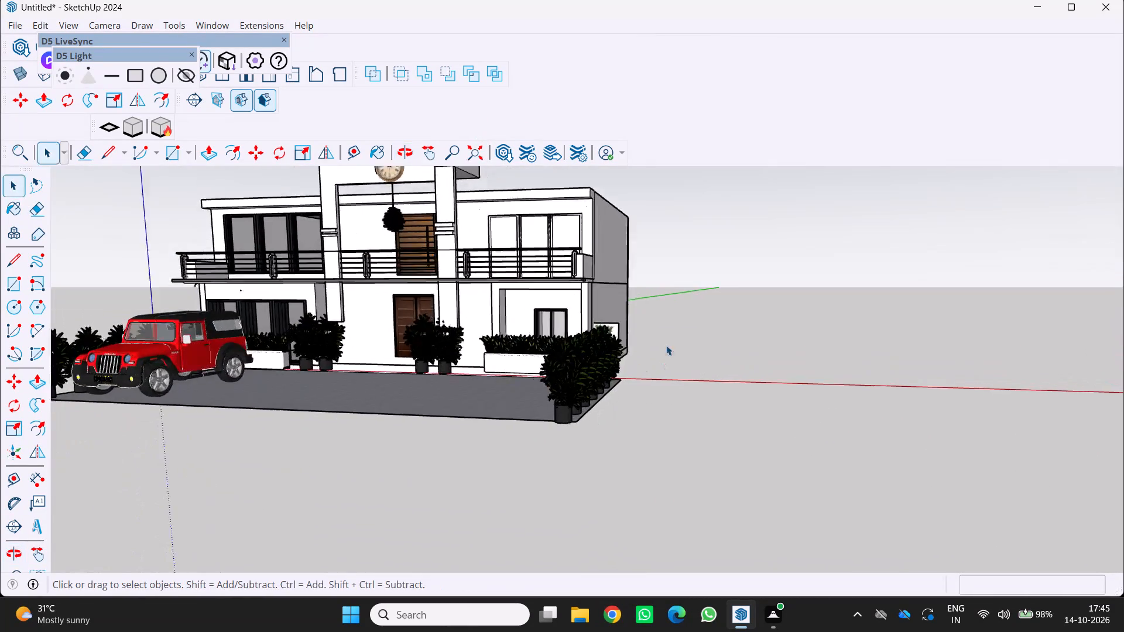
Draw a vertical rectangle about 8 3/16" by 1' 11 1/4" on the upper-floor wall between the three-panel window and the house's outer corner.
{"action": "scroll", "coordinate": [666, 345], "scroll_direction": "up", "scroll_amount": 5}
{"action": "middle_click_drag", "start_coordinate": [537, 236], "coordinate": [693, 358]}
{"action": "scroll", "coordinate": [697, 379], "scroll_direction": "down", "scroll_amount": 4}
{"action": "scroll", "coordinate": [553, 212], "scroll_direction": "up", "scroll_amount": 2}
{"action": "middle_click_drag", "start_coordinate": [550, 208], "coordinate": [468, 157]}
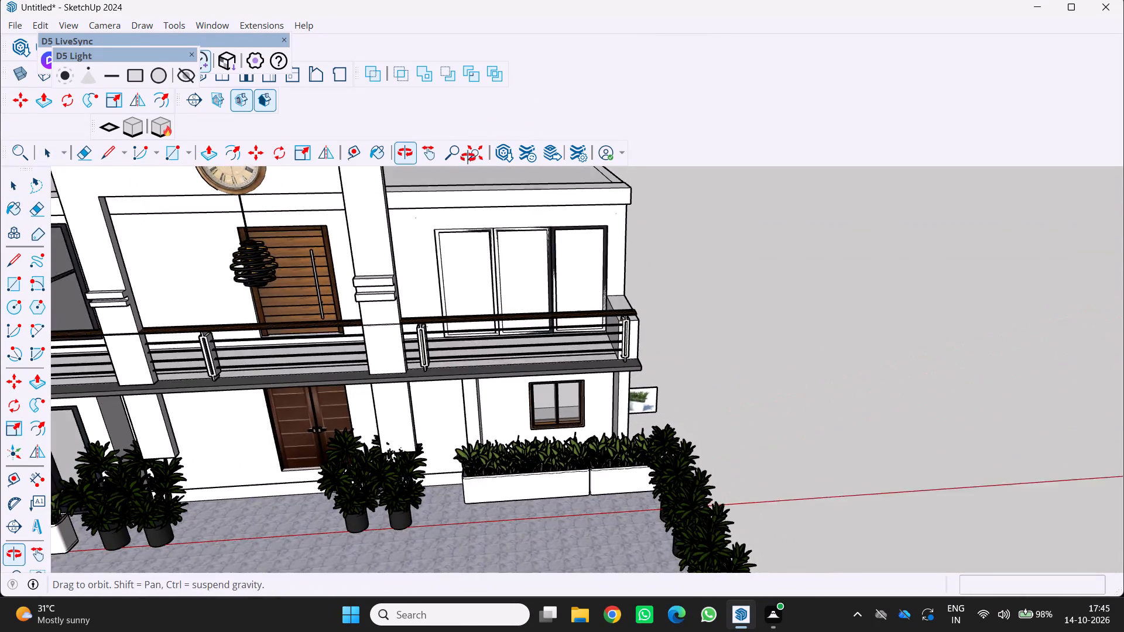
{"action": "middle_click_drag", "start_coordinate": [468, 157], "coordinate": [467, 157]}
{"action": "scroll", "coordinate": [869, 380], "scroll_direction": "up", "scroll_amount": 3}
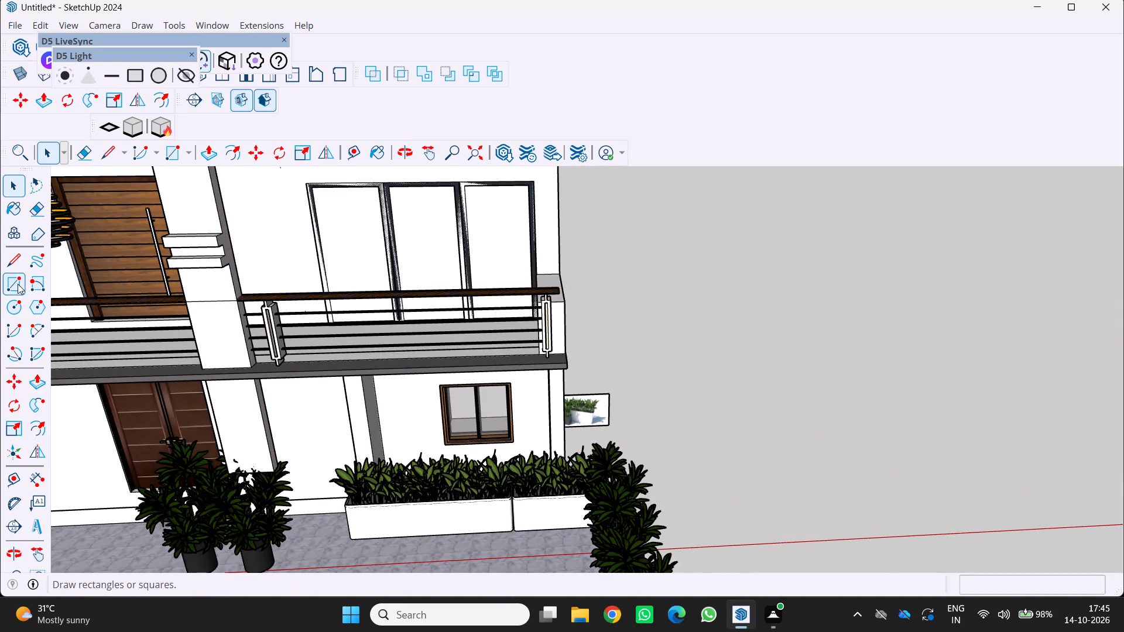
{"action": "left_click", "coordinate": [18, 283]}
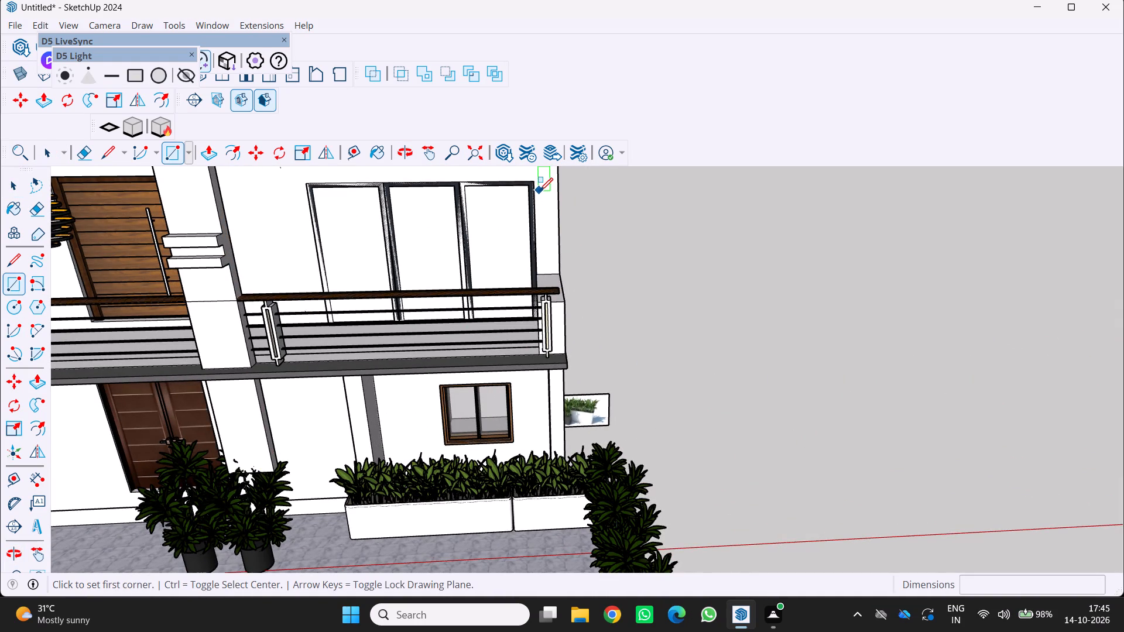
{"action": "left_click", "coordinate": [540, 190]}
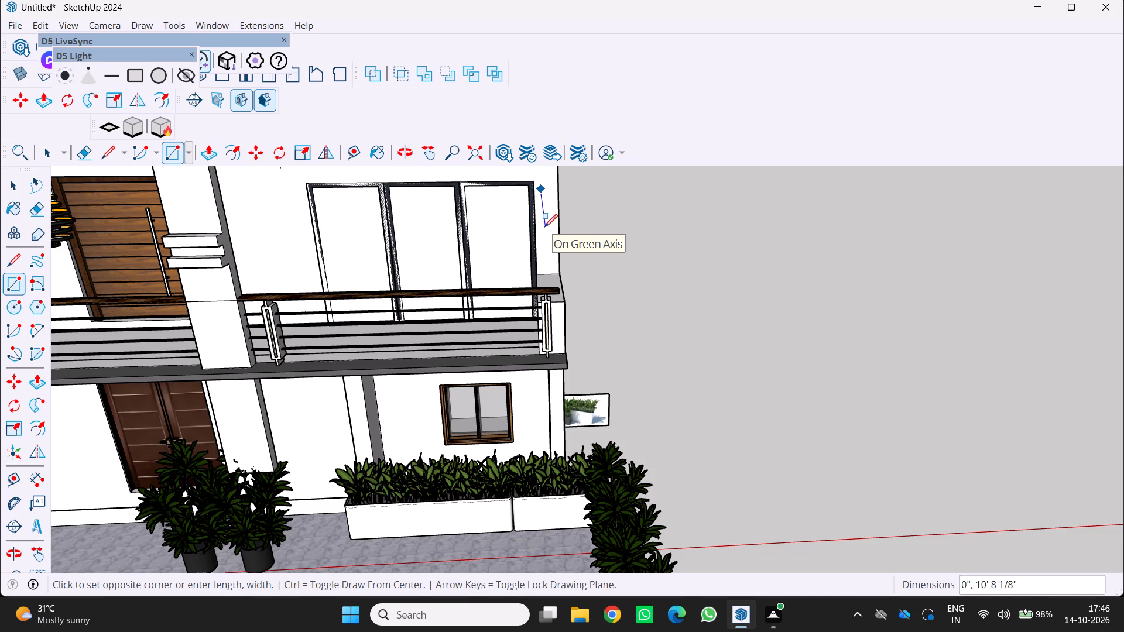
{"action": "key", "text": "Left"}
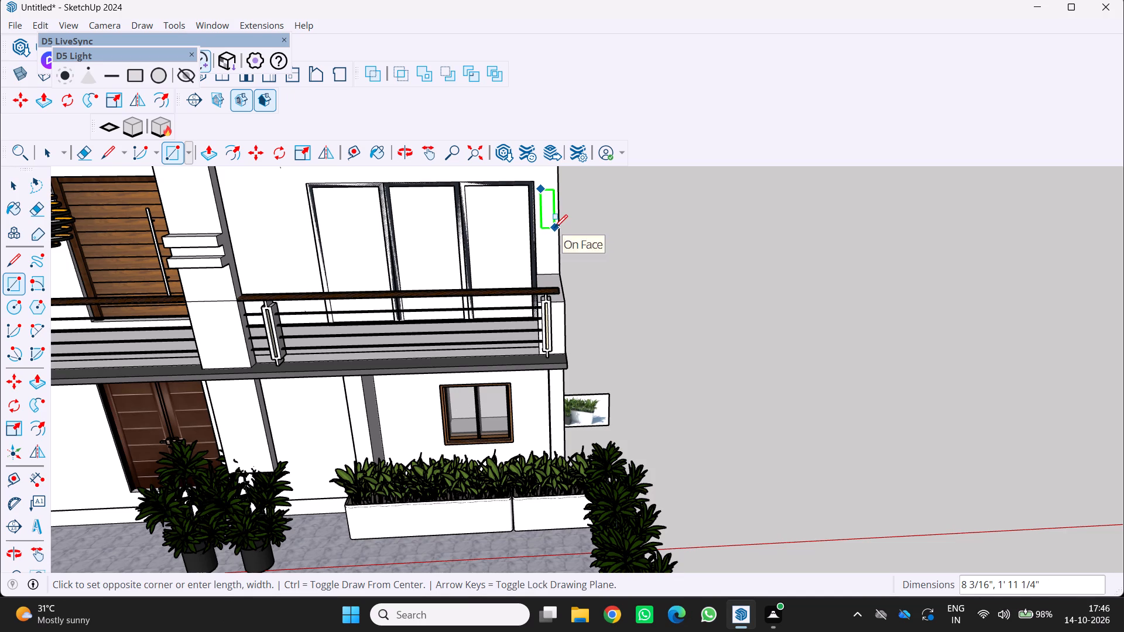
{"action": "left_click", "coordinate": [554, 228]}
Offset the small vertical rectangle beside the upper-floor three-panel window inward by about 9/16" to form a thin border.
{"action": "scroll", "coordinate": [537, 232], "scroll_direction": "up", "scroll_amount": 3}
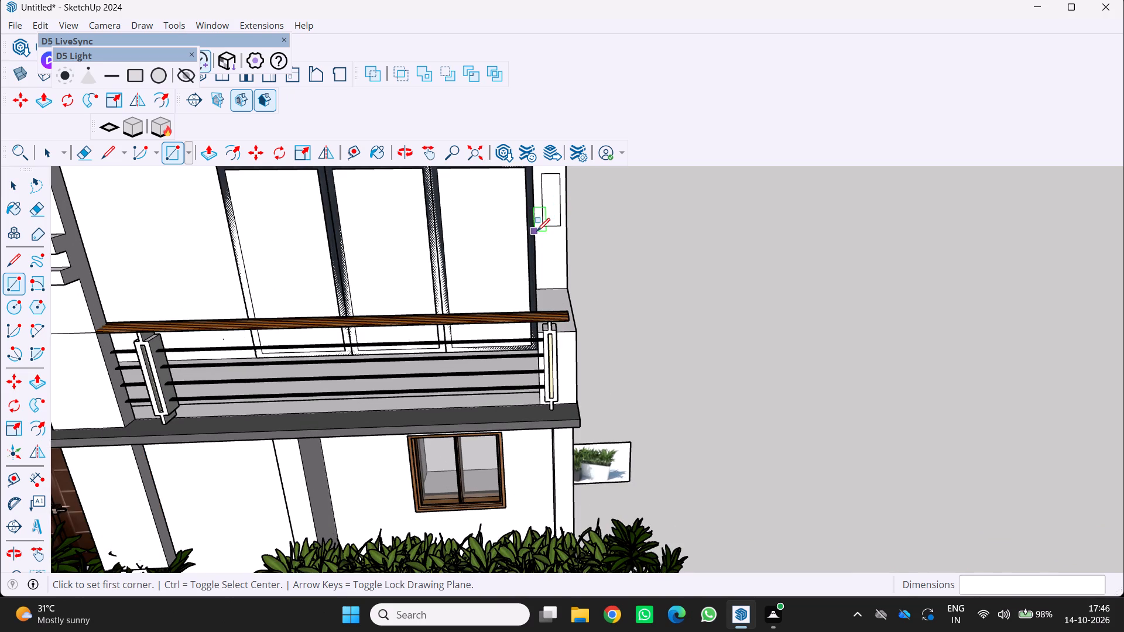
{"action": "key", "text": "p"}
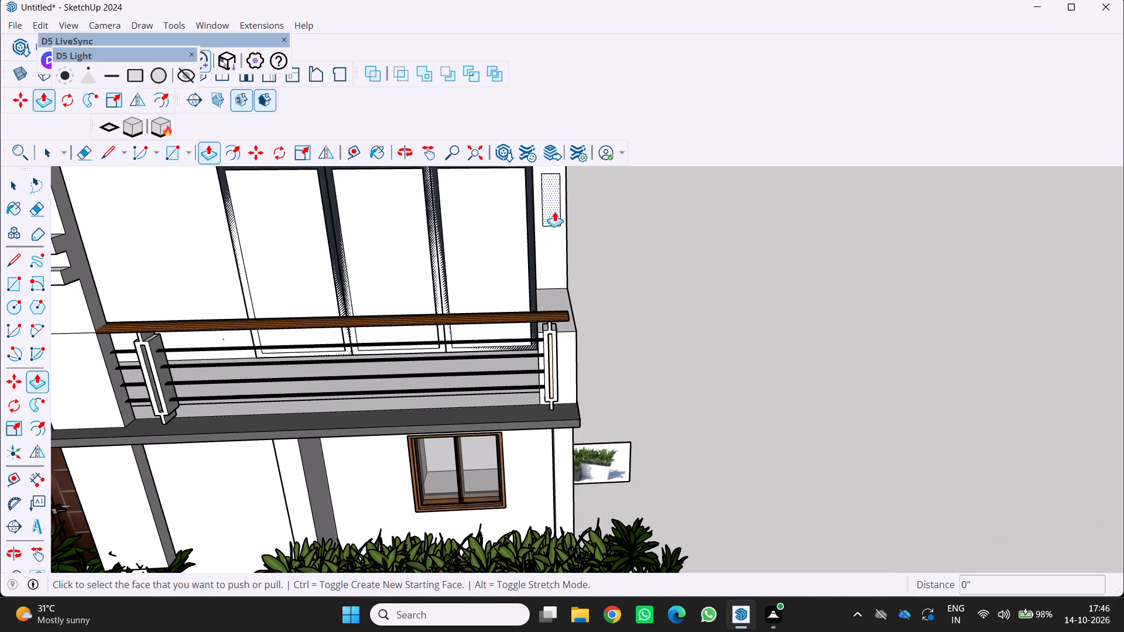
{"action": "key", "text": "space"}
{"action": "scroll", "coordinate": [556, 198], "scroll_direction": "up", "scroll_amount": 3}
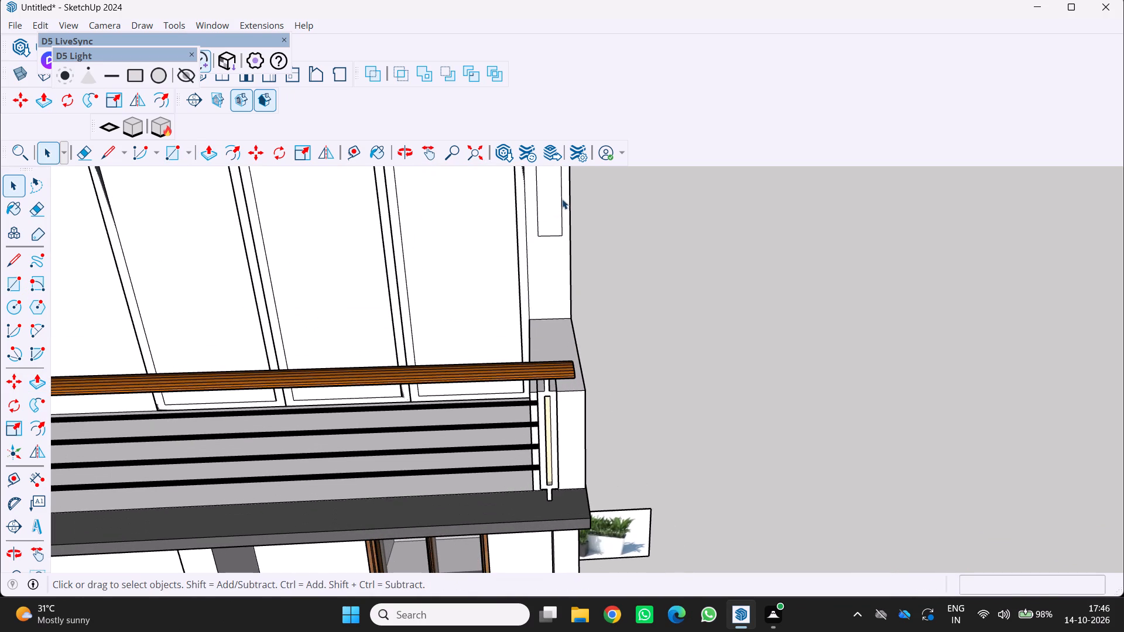
{"action": "left_click", "coordinate": [561, 197]}
{"action": "key", "text": "space"}
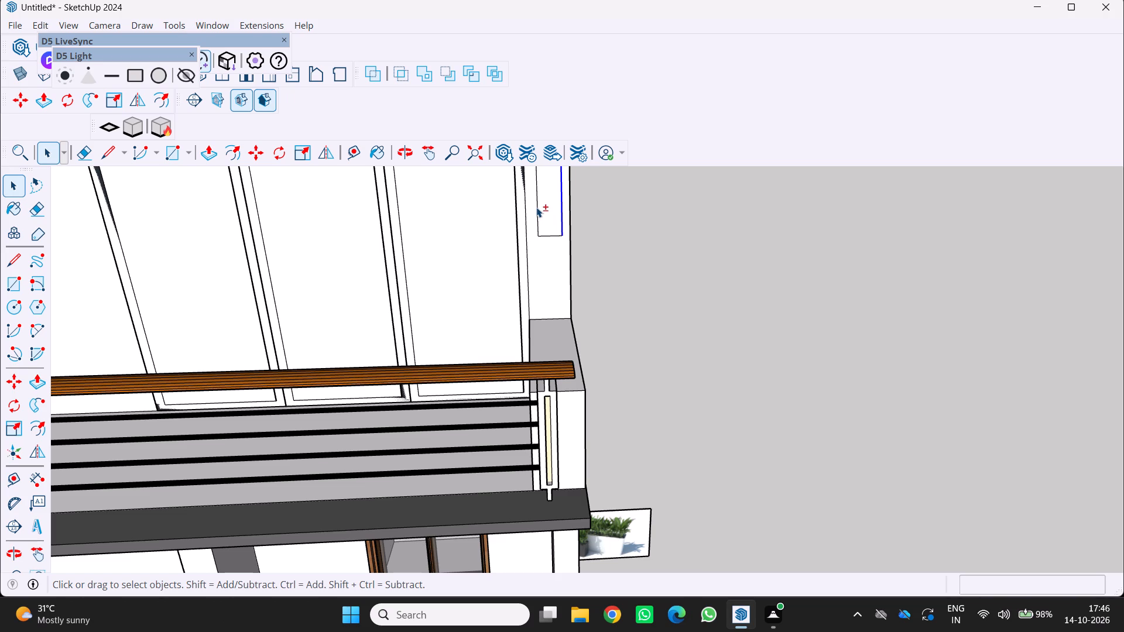
{"action": "left_click", "coordinate": [536, 207], "text": "shift"}
{"action": "left_click", "coordinate": [546, 234], "text": "shift"}
{"action": "scroll", "coordinate": [539, 226], "scroll_direction": "down", "scroll_amount": 4, "text": "shift"}
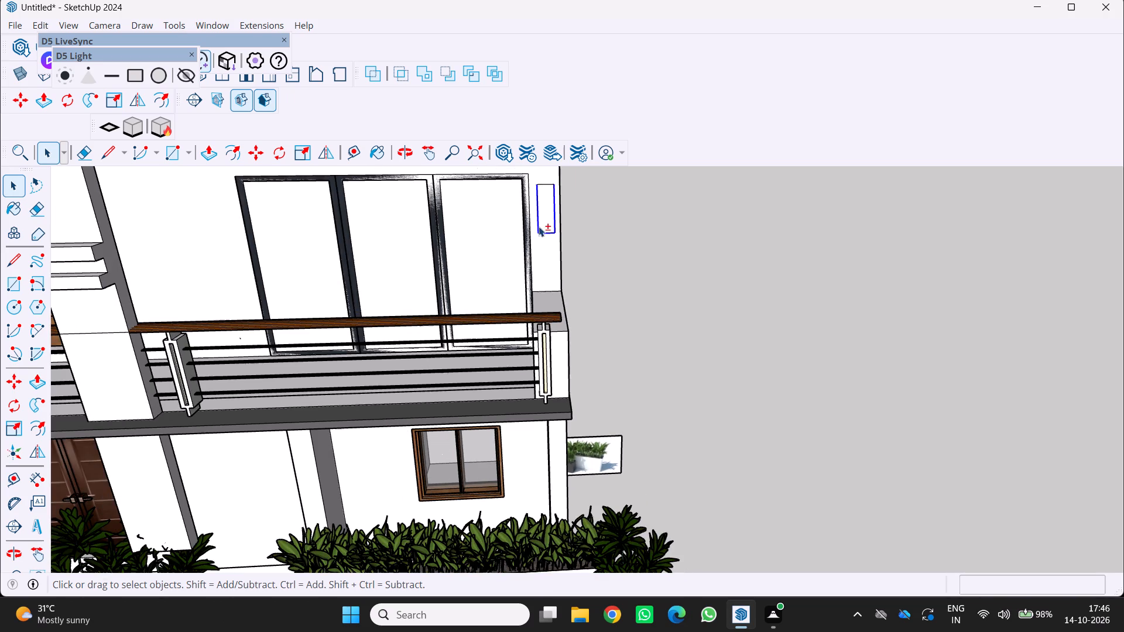
{"action": "left_click", "coordinate": [544, 182], "text": "shift"}
{"action": "scroll", "coordinate": [560, 186], "scroll_direction": "up", "scroll_amount": 3, "text": "shift"}
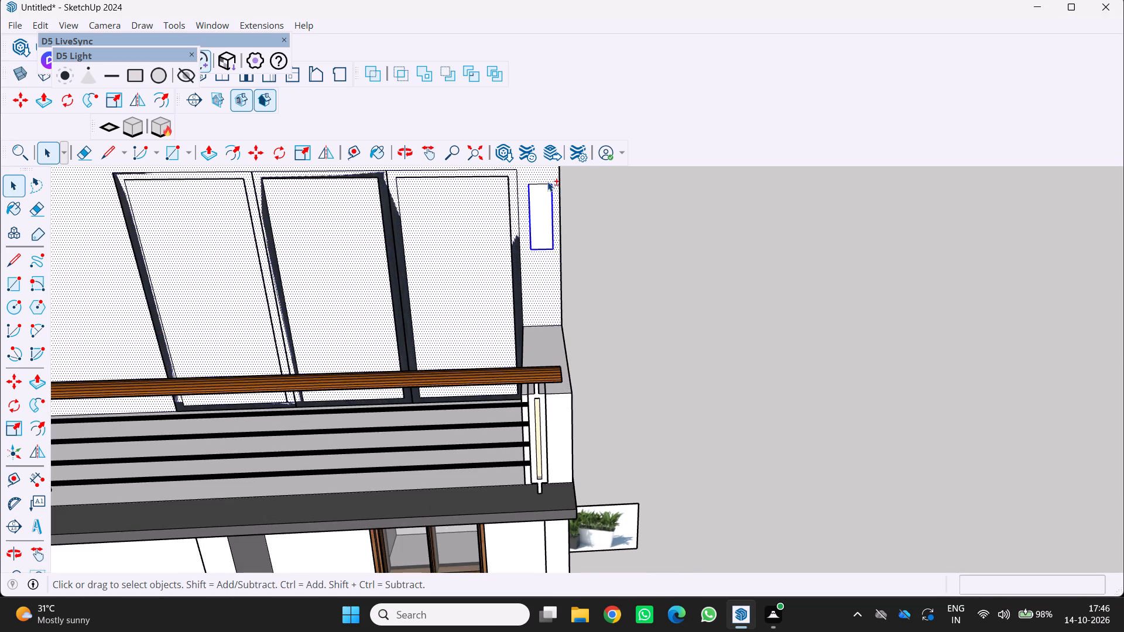
{"action": "left_click", "coordinate": [547, 181], "text": "shift"}
{"action": "key", "text": "f"}
{"action": "left_click", "coordinate": [532, 212]}
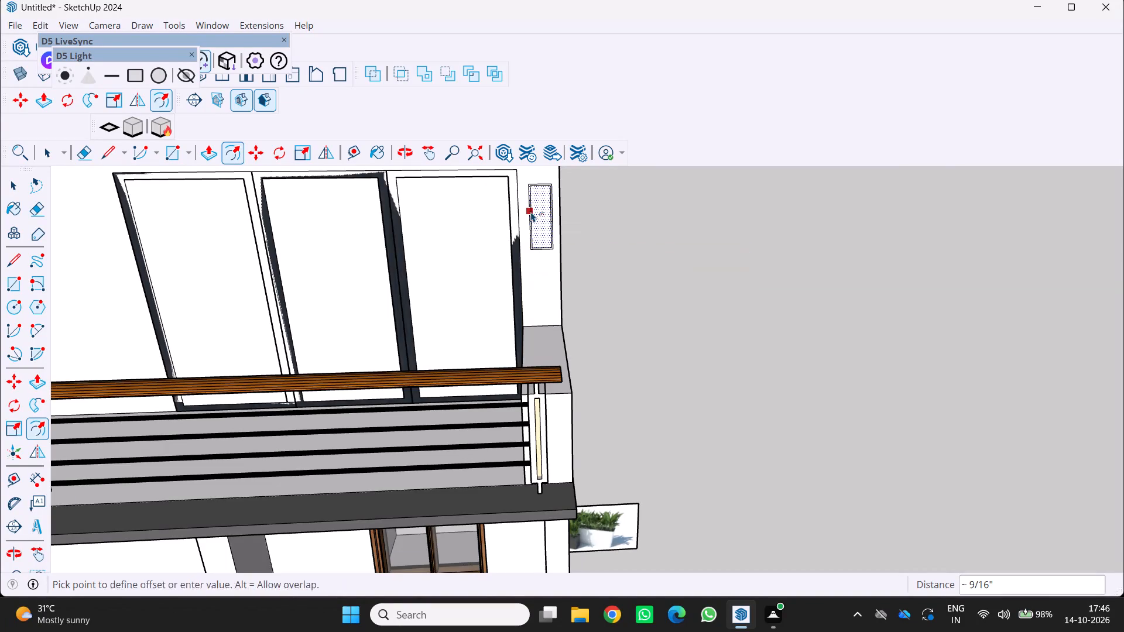
{"action": "scroll", "coordinate": [542, 215], "scroll_direction": "up", "scroll_amount": 5}
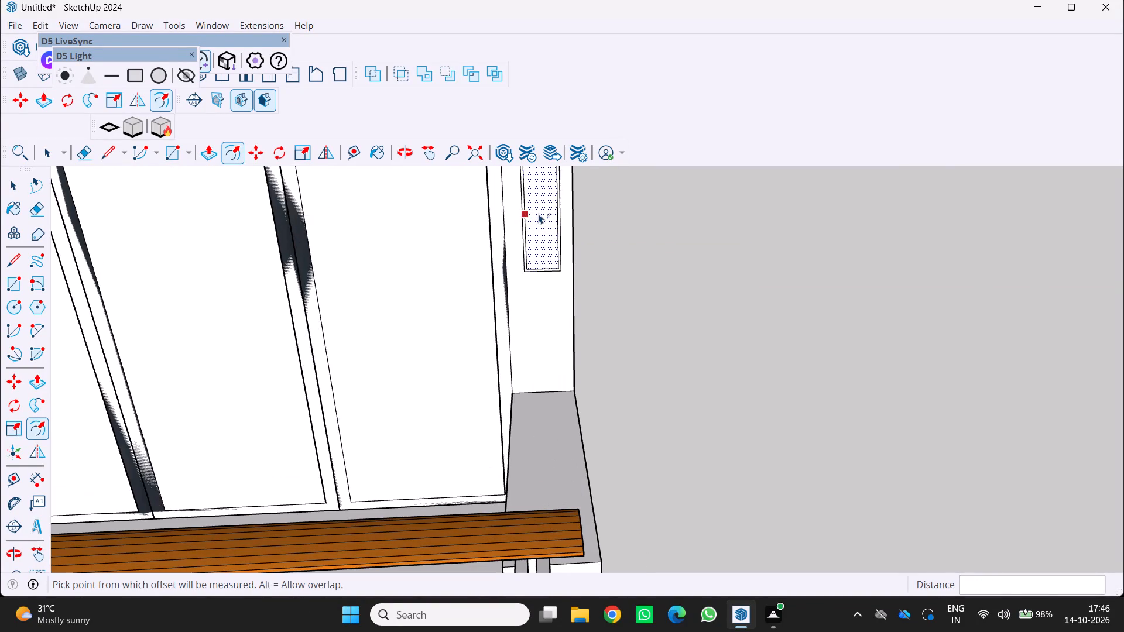
{"action": "key", "text": "space"}
Push the inner face of that bordered rectangle about 1 1/4" into the wall to form a recess.
{"action": "scroll", "coordinate": [542, 224], "scroll_direction": "down", "scroll_amount": 3}
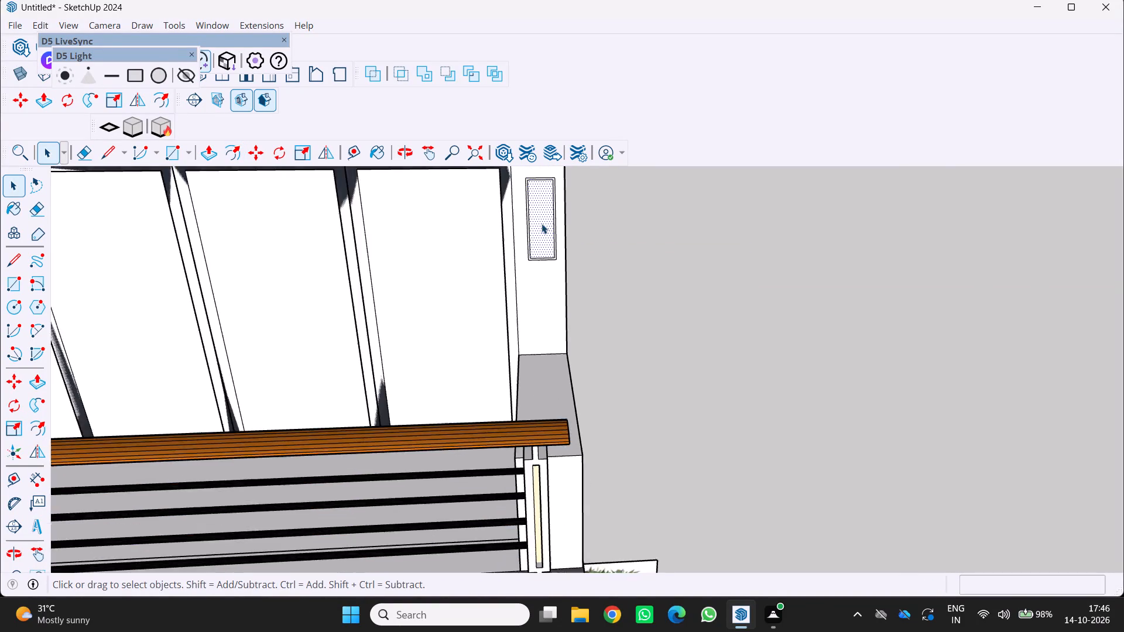
{"action": "scroll", "coordinate": [544, 224], "scroll_direction": "up", "scroll_amount": 1}
{"action": "middle_click_drag", "start_coordinate": [549, 226], "coordinate": [577, 242]}
{"action": "scroll", "coordinate": [535, 252], "scroll_direction": "up", "scroll_amount": 8}
{"action": "middle_click_drag", "start_coordinate": [532, 256], "coordinate": [471, 291]}
{"action": "middle_click_drag", "start_coordinate": [470, 291], "coordinate": [462, 298]}
{"action": "scroll", "coordinate": [462, 299], "scroll_direction": "down", "scroll_amount": 3}
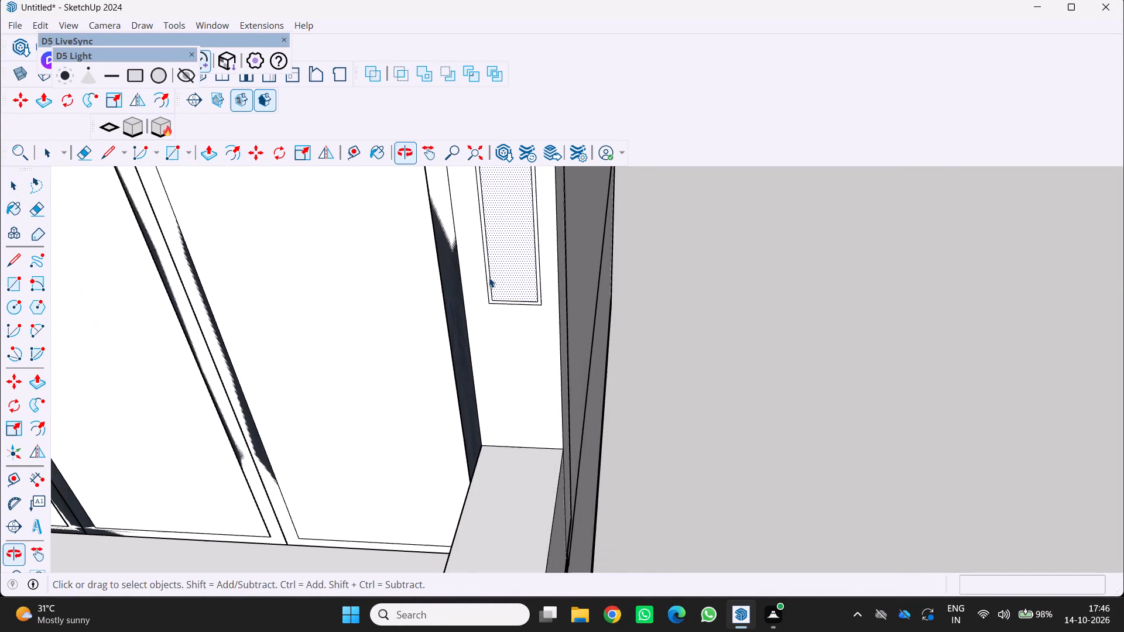
{"action": "key", "text": "p"}
{"action": "scroll", "coordinate": [531, 254], "scroll_direction": "up", "scroll_amount": 3}
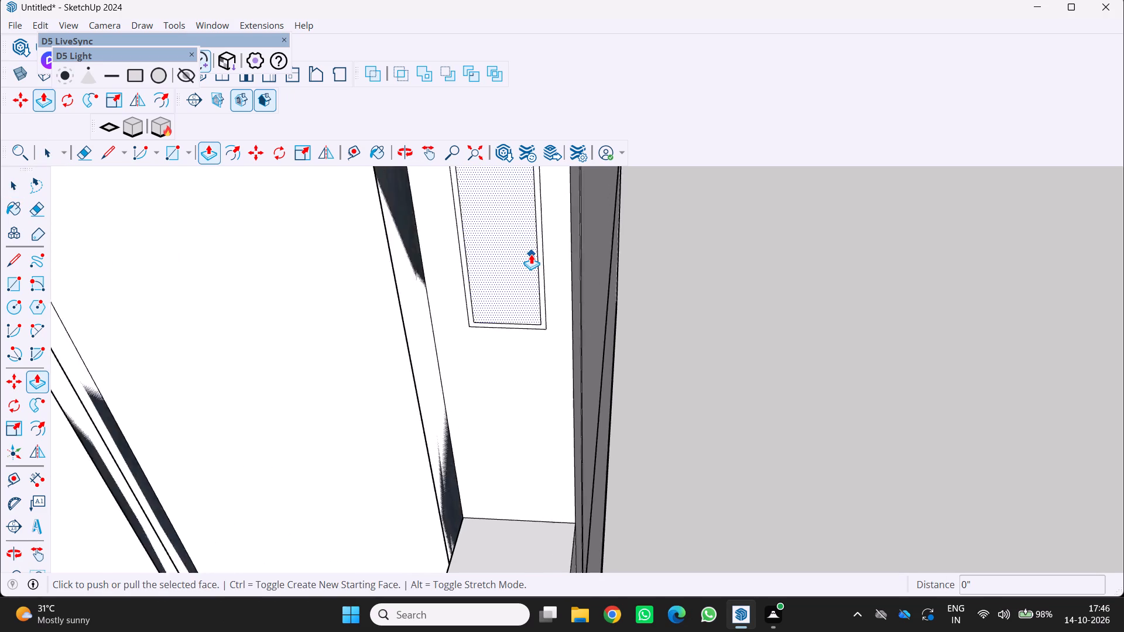
{"action": "scroll", "coordinate": [531, 254], "scroll_direction": "up", "scroll_amount": 8}
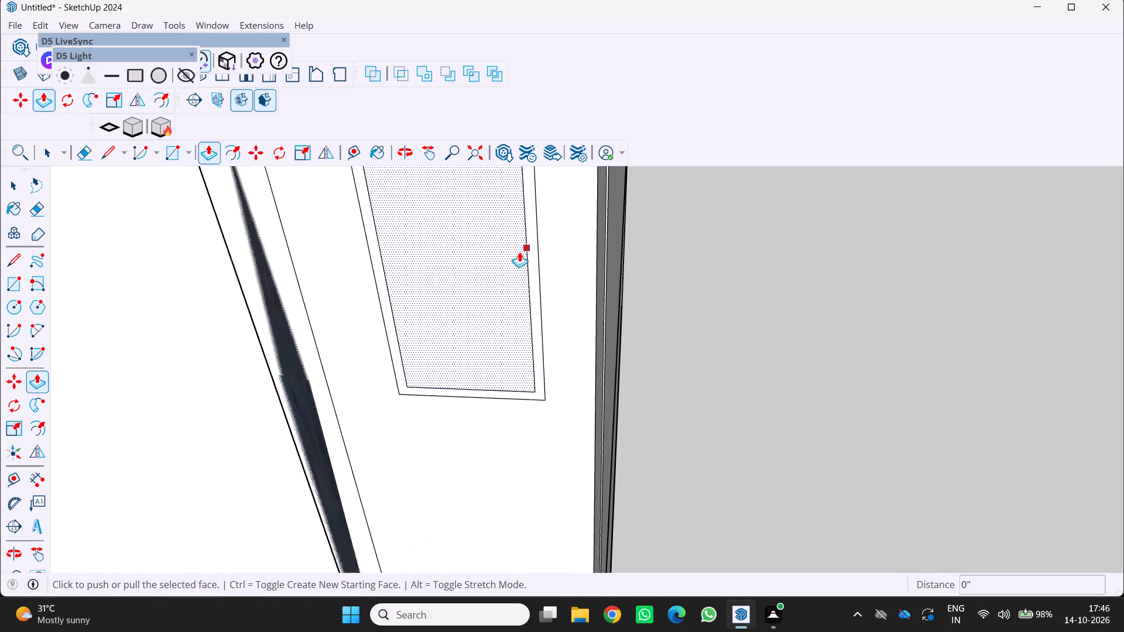
{"action": "left_click", "coordinate": [495, 266]}
{"action": "left_click", "coordinate": [499, 255]}
{"action": "scroll", "coordinate": [502, 267], "scroll_direction": "down", "scroll_amount": 4}
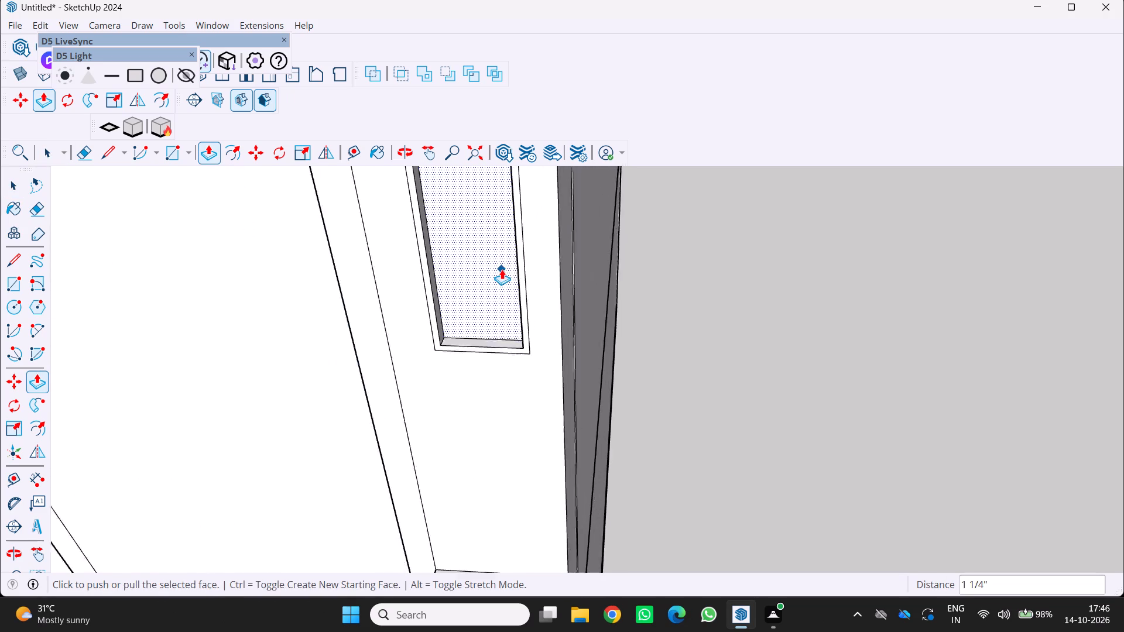
{"action": "scroll", "coordinate": [502, 269], "scroll_direction": "down", "scroll_amount": 3}
{"action": "middle_click_drag", "start_coordinate": [502, 269], "coordinate": [614, 235]}
{"action": "scroll", "coordinate": [611, 233], "scroll_direction": "down", "scroll_amount": 7}
{"action": "middle_click_drag", "start_coordinate": [584, 286], "coordinate": [548, 249]}
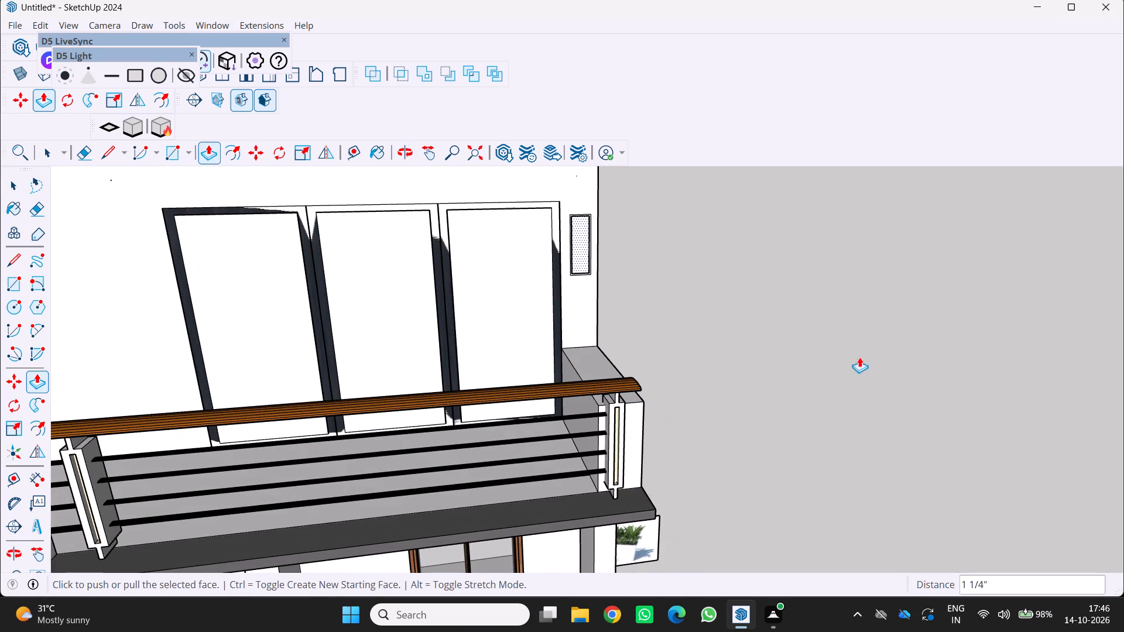
{"action": "key", "text": "space"}
{"action": "key", "text": "space"}
{"action": "left_click", "coordinate": [850, 328]}
Draw a rectangle about 1' 1" by 1' 9" on the upper-floor wall at the opposite outer corner, beside the dark-framed three-panel window.
{"action": "scroll", "coordinate": [636, 377], "scroll_direction": "down", "scroll_amount": 5}
{"action": "middle_click_drag", "start_coordinate": [602, 375], "coordinate": [534, 356]}
{"action": "scroll", "coordinate": [492, 358], "scroll_direction": "down", "scroll_amount": 4}
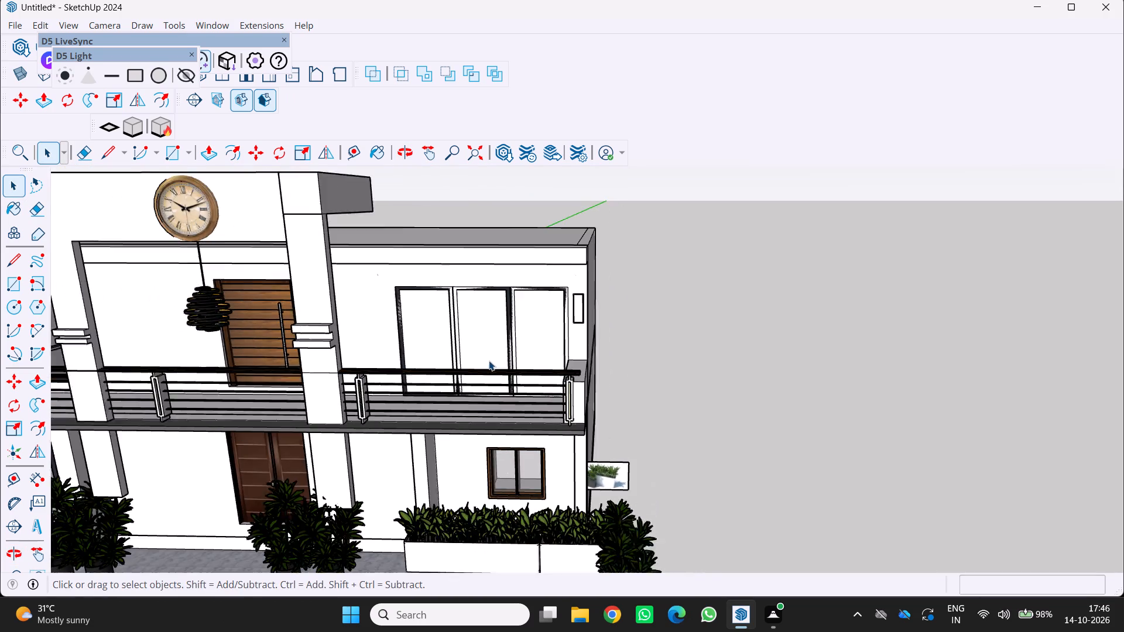
{"action": "scroll", "coordinate": [181, 339], "scroll_direction": "down", "scroll_amount": 5}
{"action": "middle_click", "coordinate": [181, 339]}
{"action": "middle_click_drag", "start_coordinate": [223, 342], "coordinate": [606, 325]}
{"action": "scroll", "coordinate": [604, 325], "scroll_direction": "down", "scroll_amount": 1}
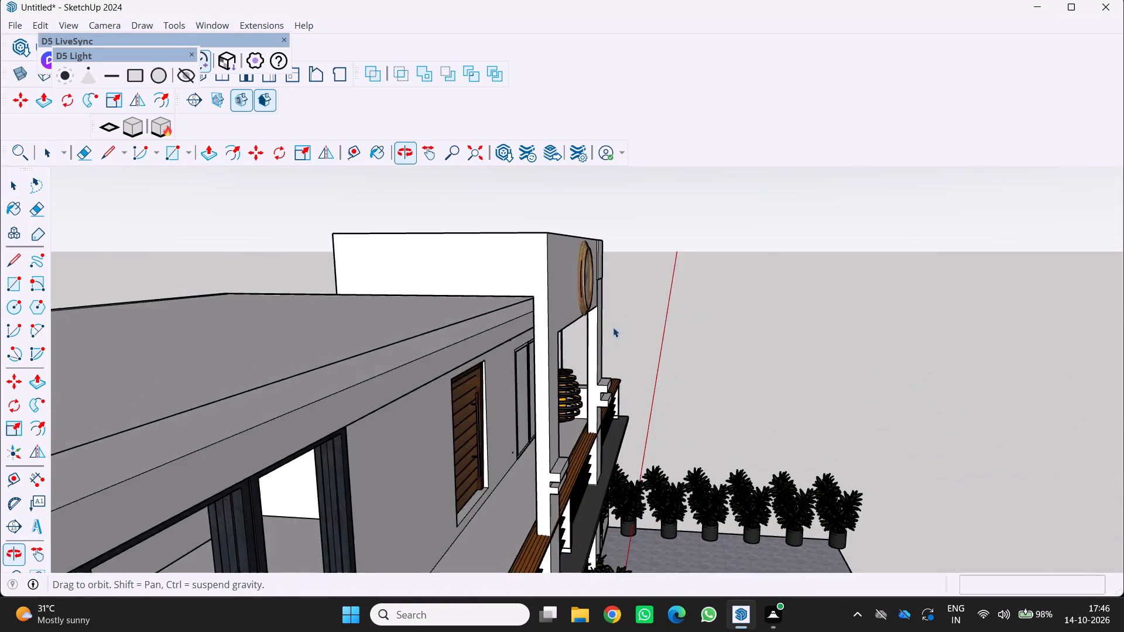
{"action": "scroll", "coordinate": [608, 352], "scroll_direction": "down", "scroll_amount": 4}
{"action": "middle_click_drag", "start_coordinate": [583, 399], "coordinate": [284, 571]}
{"action": "middle_click", "coordinate": [277, 568]}
{"action": "scroll", "coordinate": [271, 554], "scroll_direction": "down", "scroll_amount": 4}
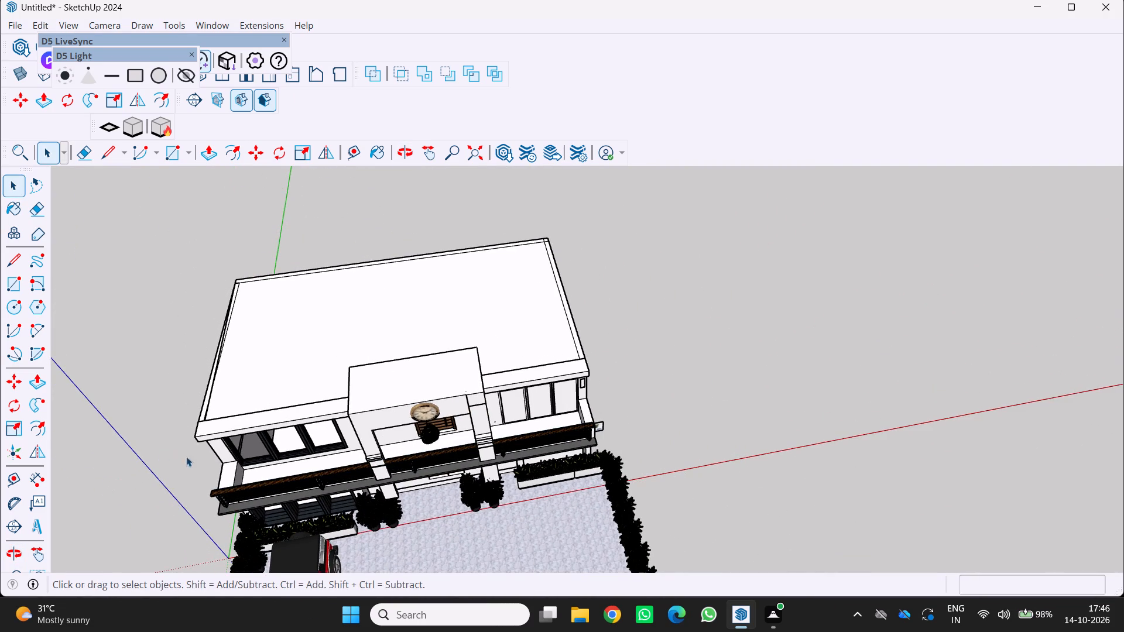
{"action": "middle_click_drag", "start_coordinate": [211, 480], "coordinate": [235, 368]}
{"action": "scroll", "coordinate": [150, 470], "scroll_direction": "up", "scroll_amount": 3}
{"action": "middle_click_drag", "start_coordinate": [153, 459], "coordinate": [180, 402]}
{"action": "scroll", "coordinate": [153, 458], "scroll_direction": "up", "scroll_amount": 1}
{"action": "scroll", "coordinate": [208, 410], "scroll_direction": "up", "scroll_amount": 3}
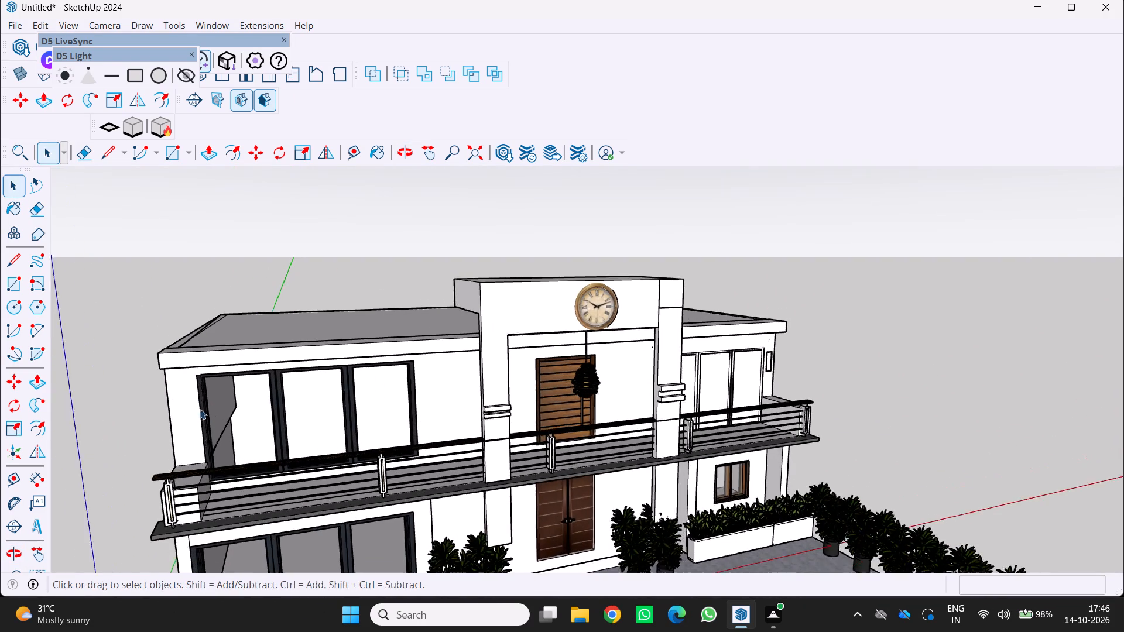
{"action": "left_click", "coordinate": [20, 282]}
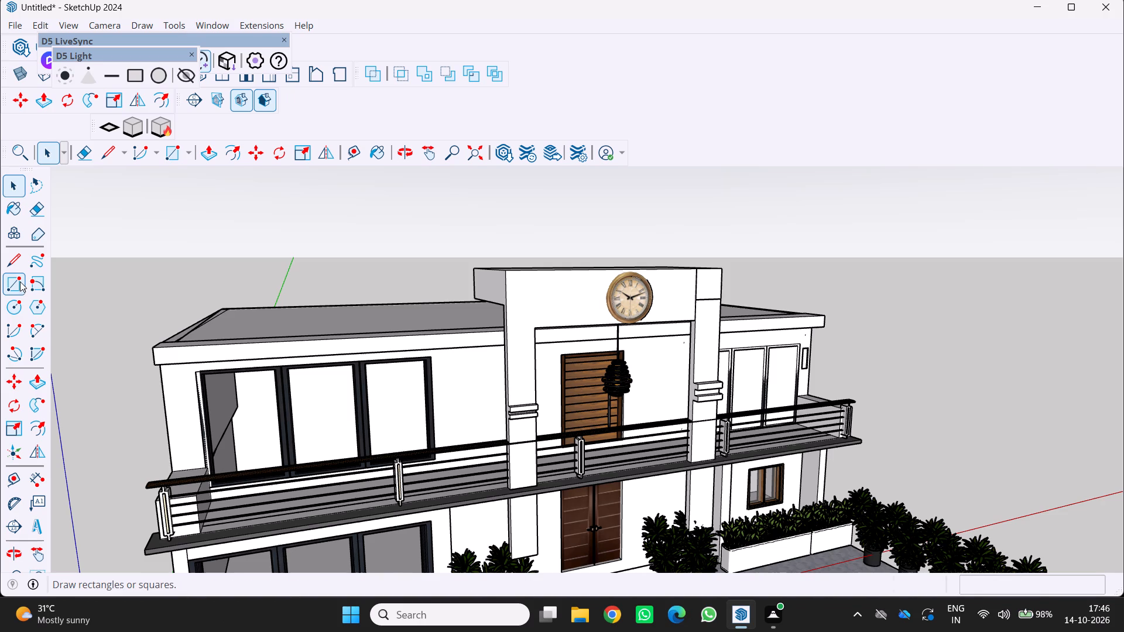
{"action": "scroll", "coordinate": [163, 417], "scroll_direction": "up", "scroll_amount": 2}
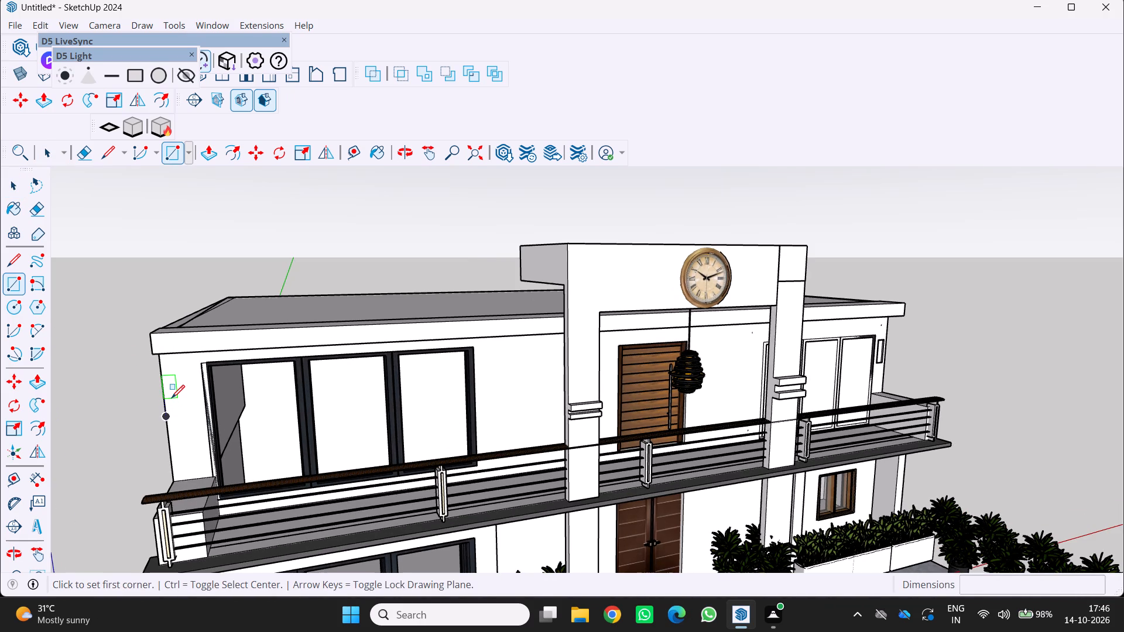
{"action": "left_click", "coordinate": [176, 391]}
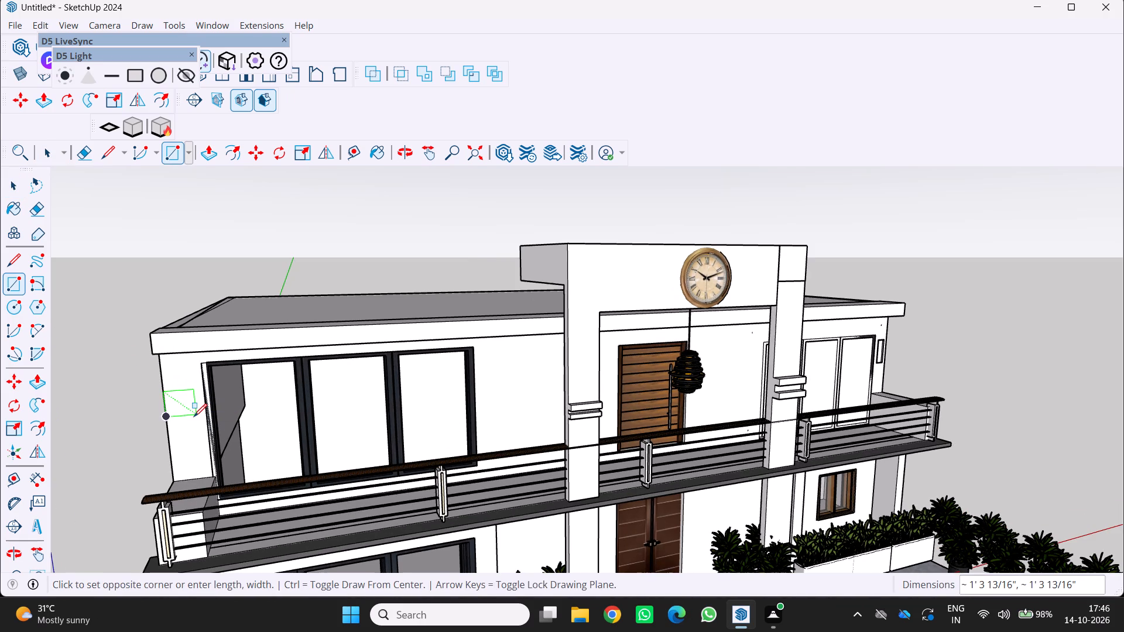
{"action": "key", "text": "Escape"}
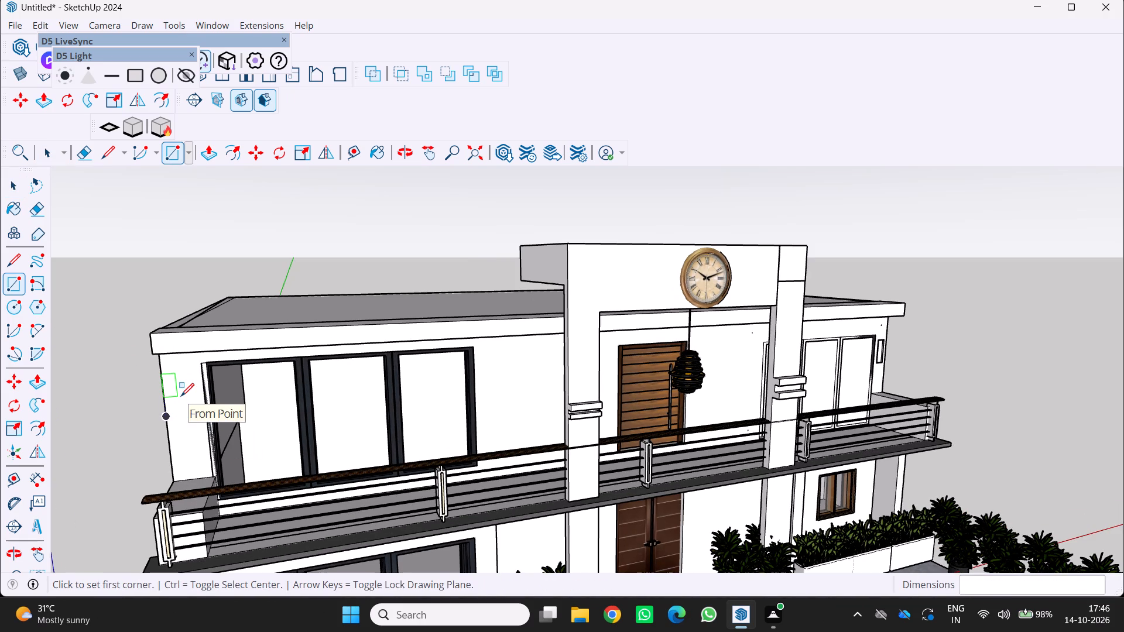
{"action": "key", "text": "r"}
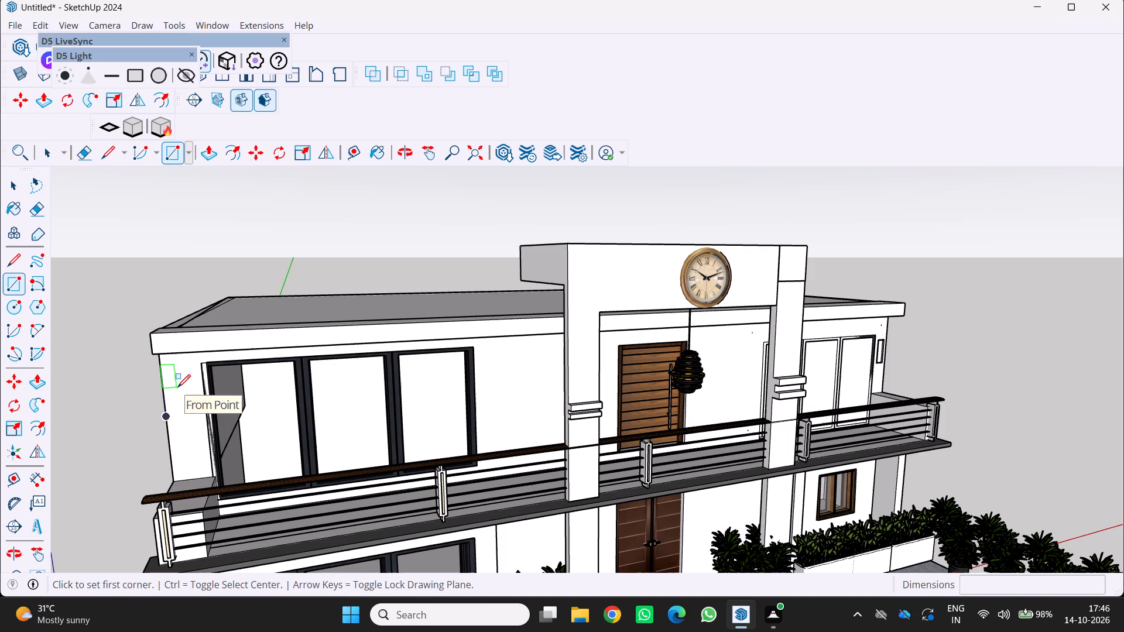
{"action": "left_click", "coordinate": [173, 382]}
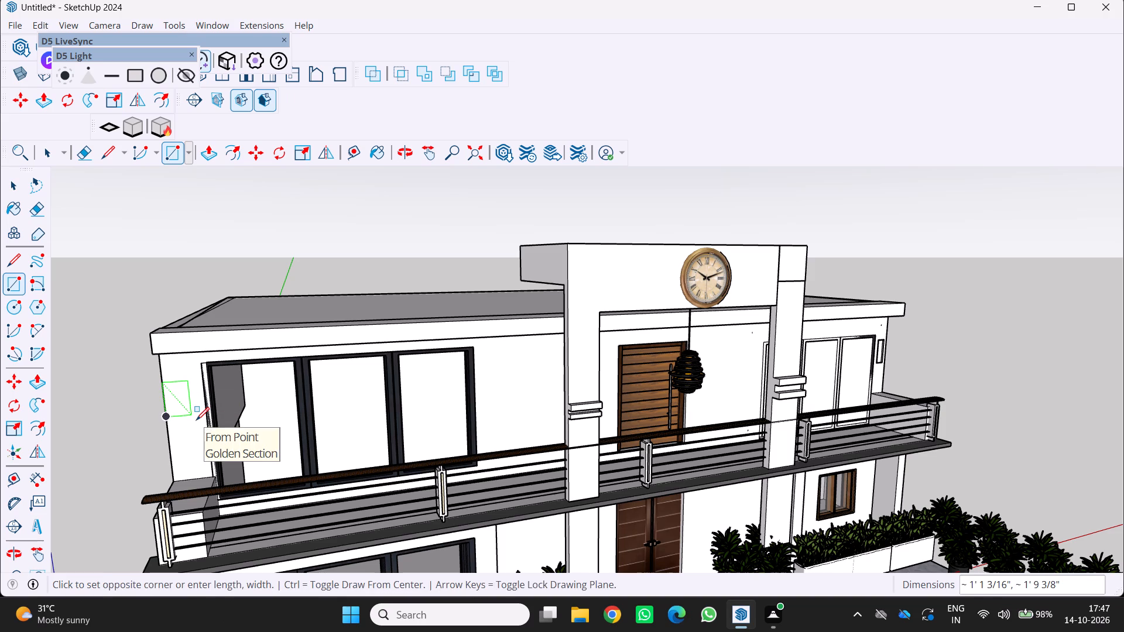
{"action": "left_click", "coordinate": [189, 425]}
Move the new rectangle's face about 7 1/4" down the corner wall.
{"action": "scroll", "coordinate": [168, 393], "scroll_direction": "up", "scroll_amount": 2}
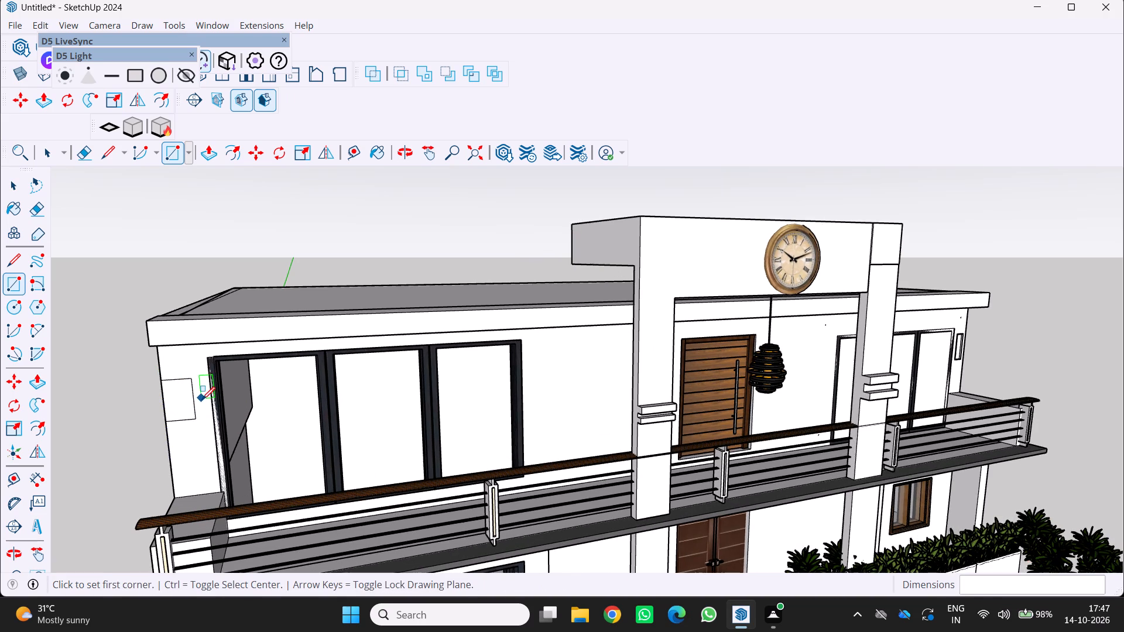
{"action": "key", "text": "space"}
{"action": "left_click", "coordinate": [192, 412]}
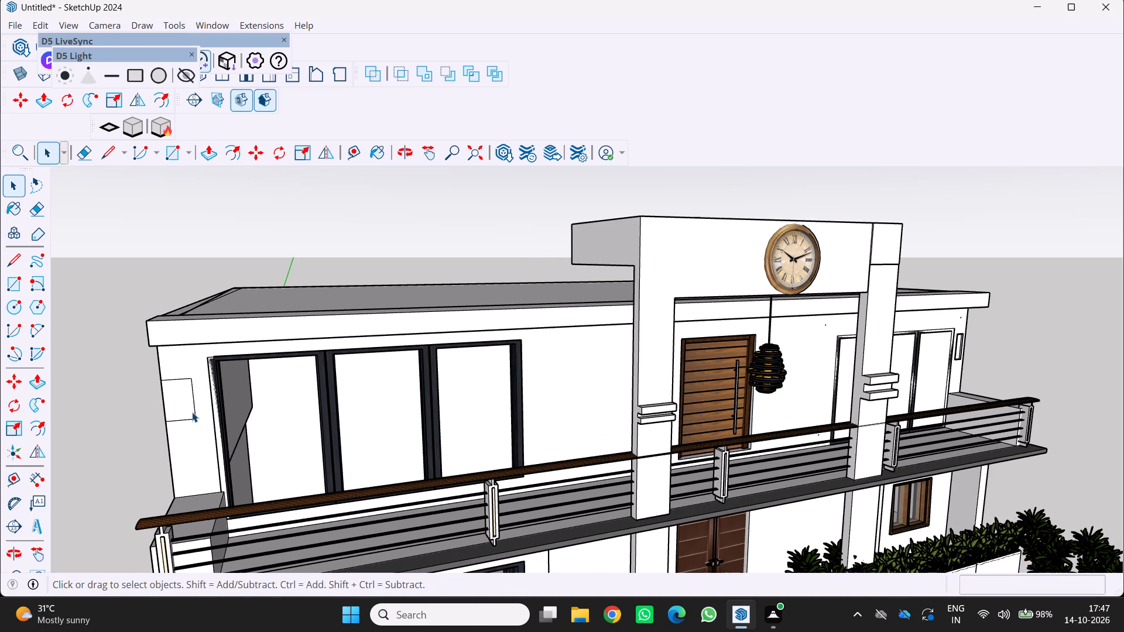
{"action": "key", "text": "m"}
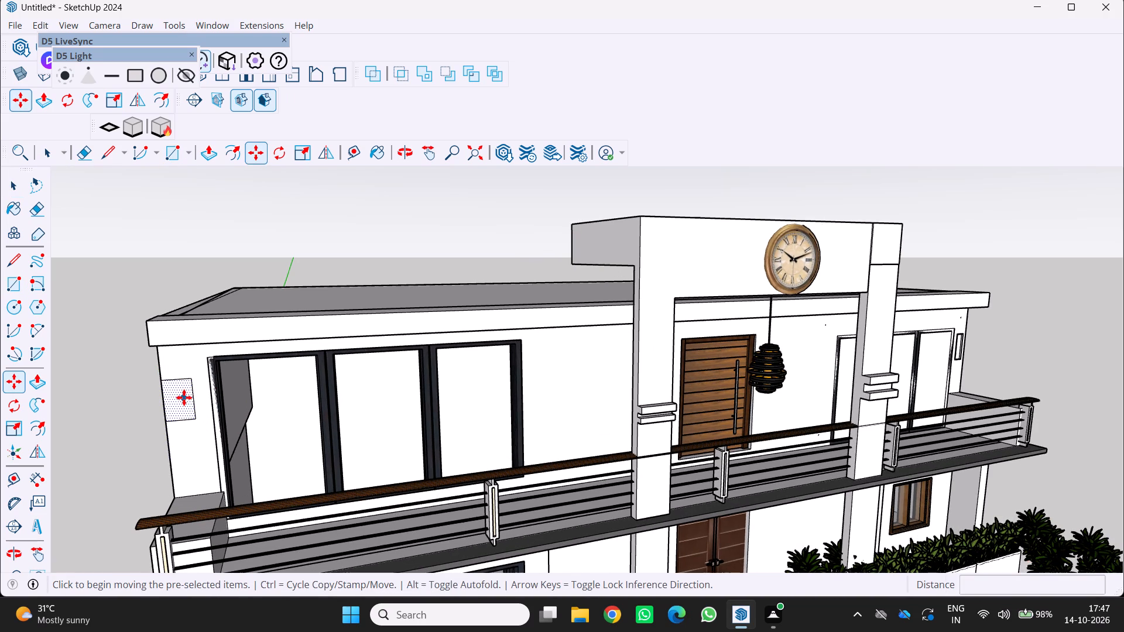
{"action": "left_click", "coordinate": [191, 375]}
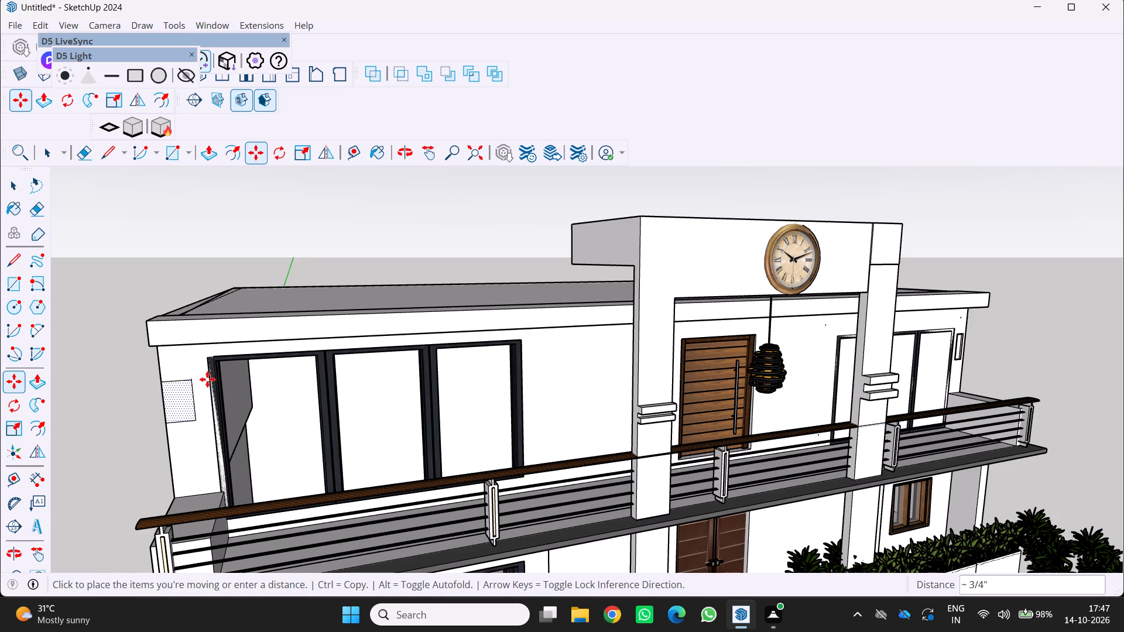
{"action": "left_click", "coordinate": [201, 391]}
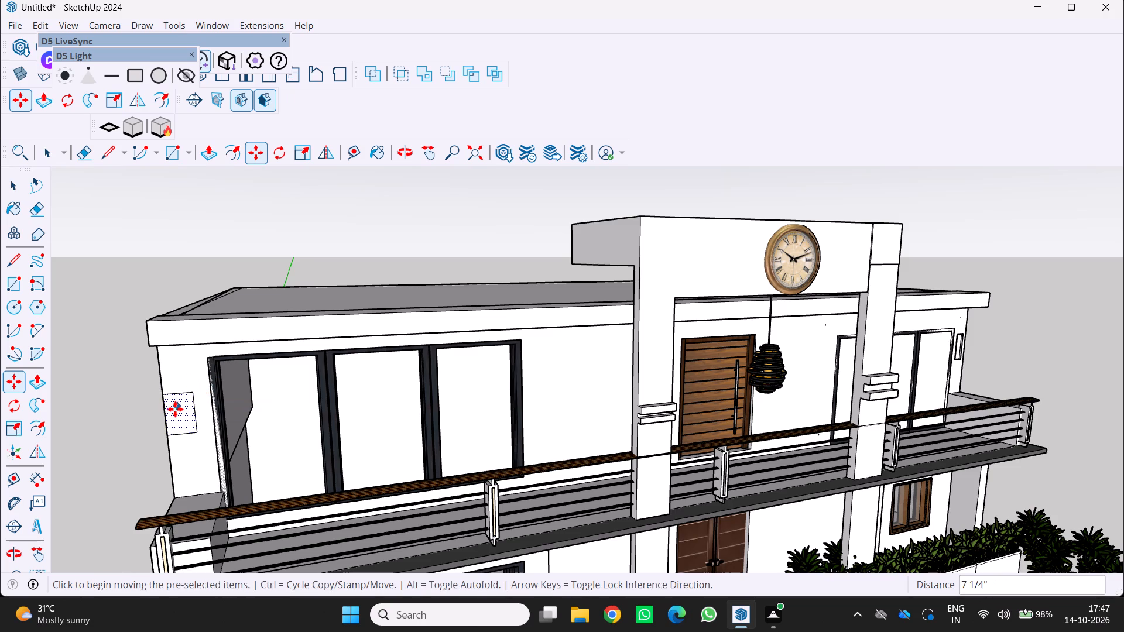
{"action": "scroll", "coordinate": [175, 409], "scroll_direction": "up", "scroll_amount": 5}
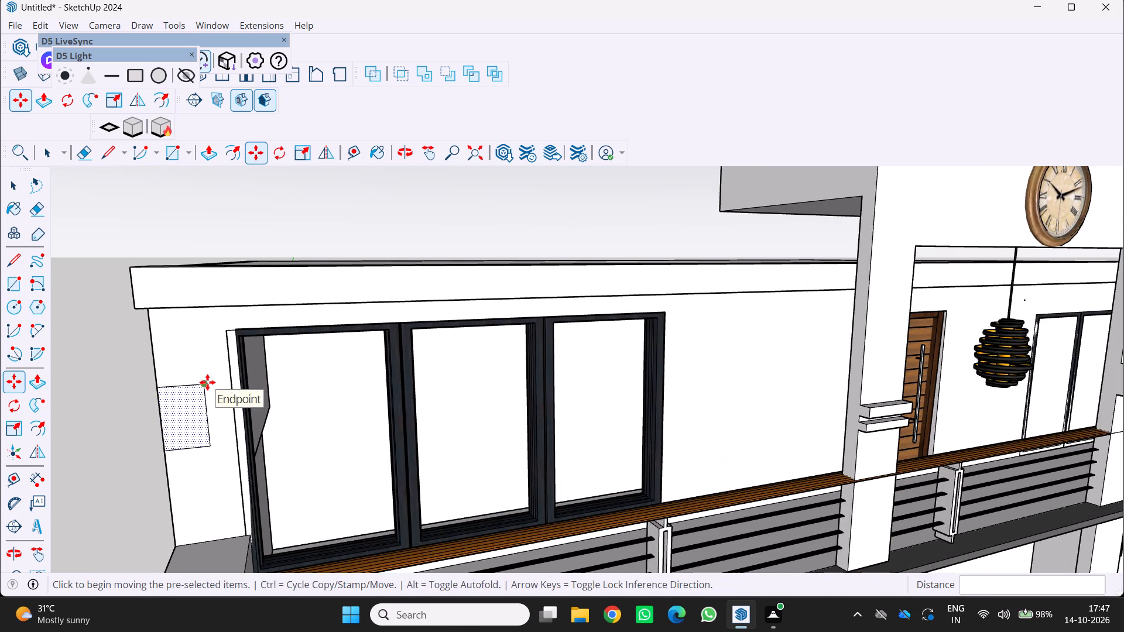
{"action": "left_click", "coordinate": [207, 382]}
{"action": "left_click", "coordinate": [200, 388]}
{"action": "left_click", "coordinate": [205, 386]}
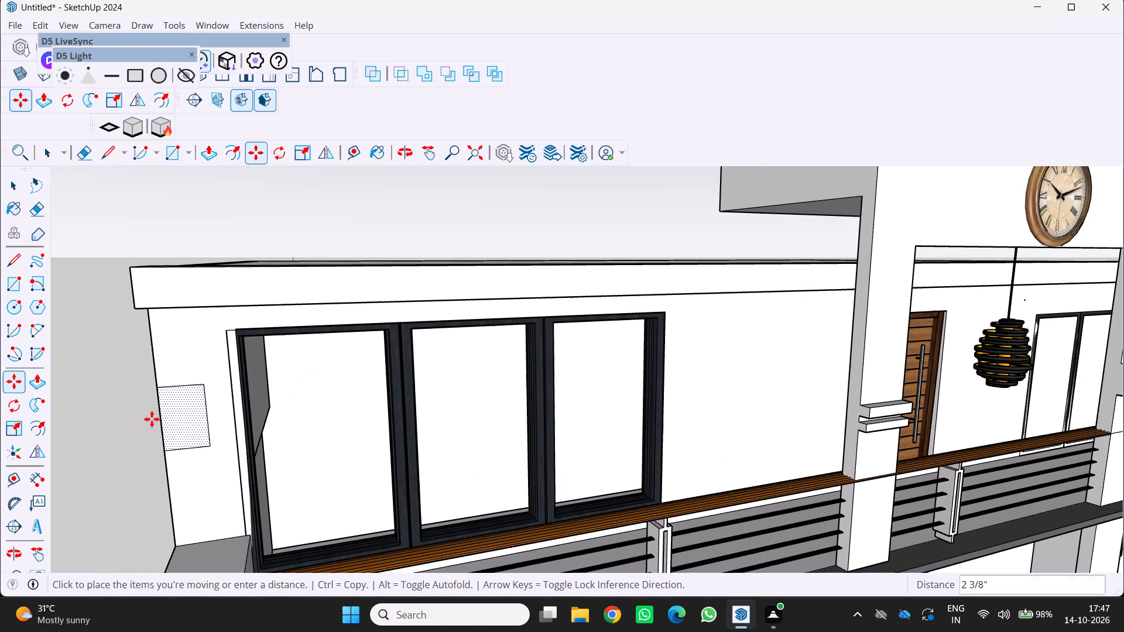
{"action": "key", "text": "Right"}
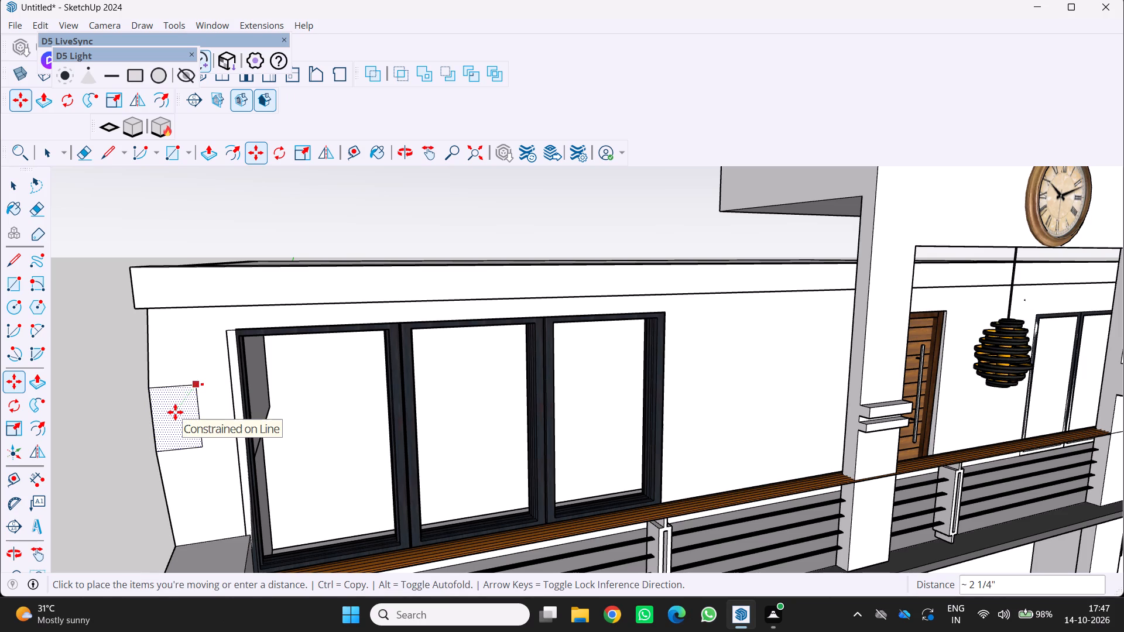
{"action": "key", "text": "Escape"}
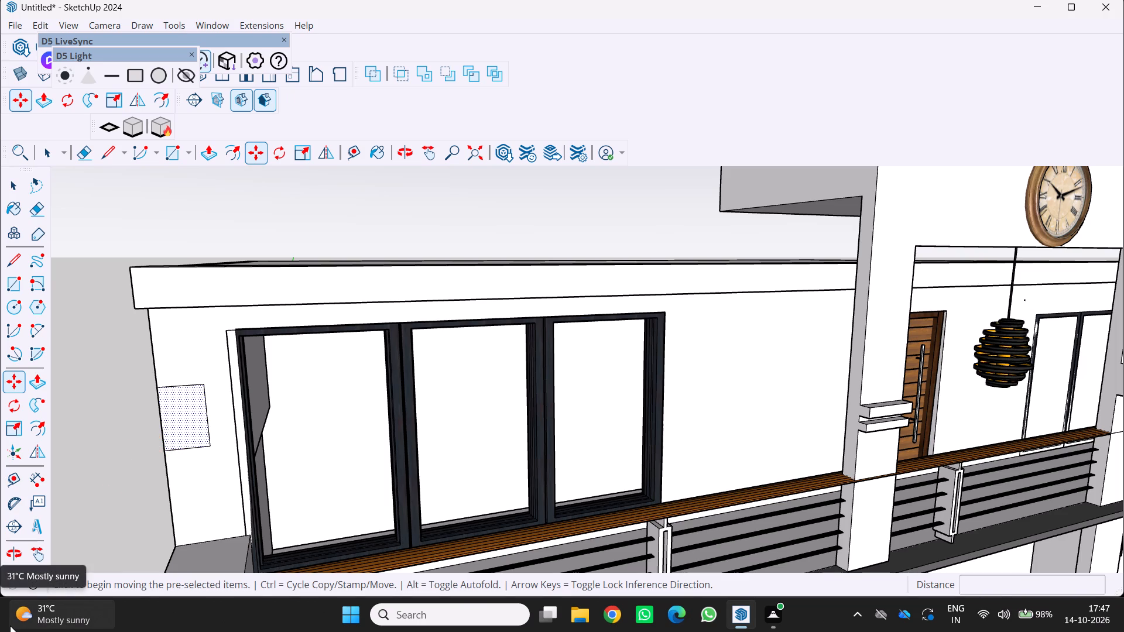
Offset the rectangle on the upper-floor corner wall beside the dark-framed three-panel window inward to form a thin border.
{"action": "middle_click", "coordinate": [144, 447]}
{"action": "scroll", "coordinate": [149, 440], "scroll_direction": "down", "scroll_amount": 5}
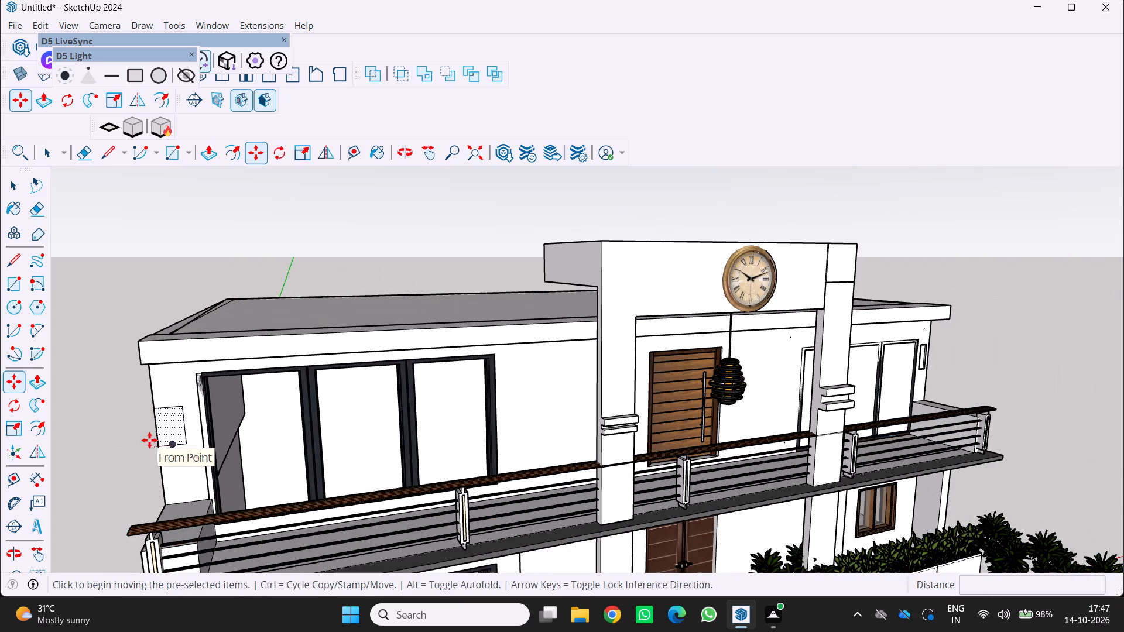
{"action": "middle_click_drag", "start_coordinate": [150, 439], "coordinate": [206, 373]}
{"action": "scroll", "coordinate": [136, 400], "scroll_direction": "up", "scroll_amount": 6}
{"action": "scroll", "coordinate": [184, 348], "scroll_direction": "up", "scroll_amount": 3}
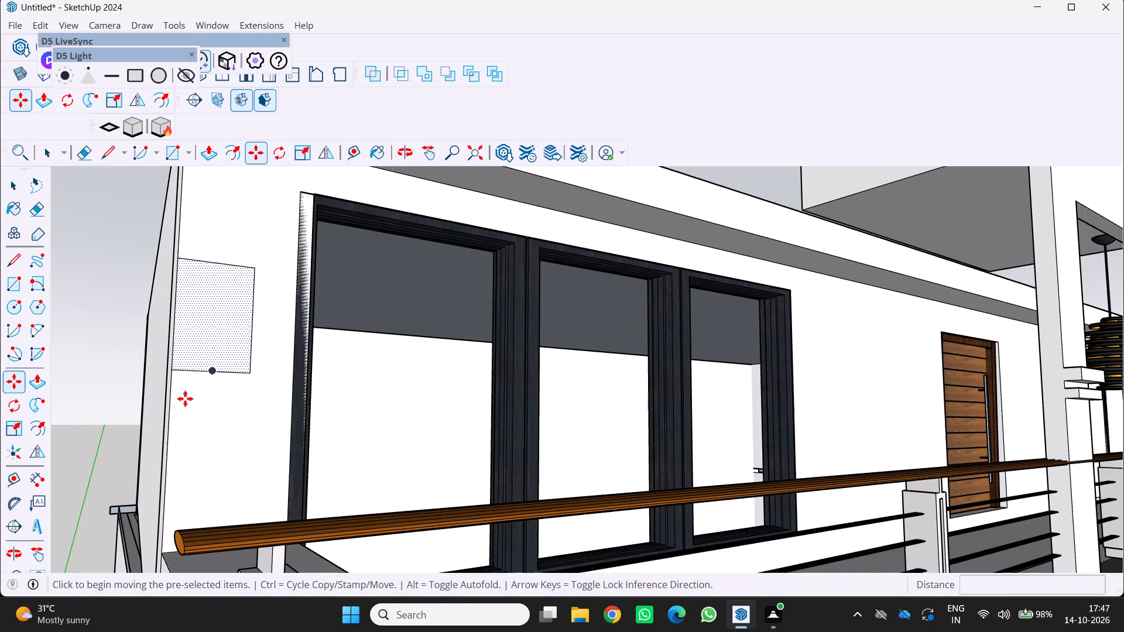
{"action": "key", "text": "space"}
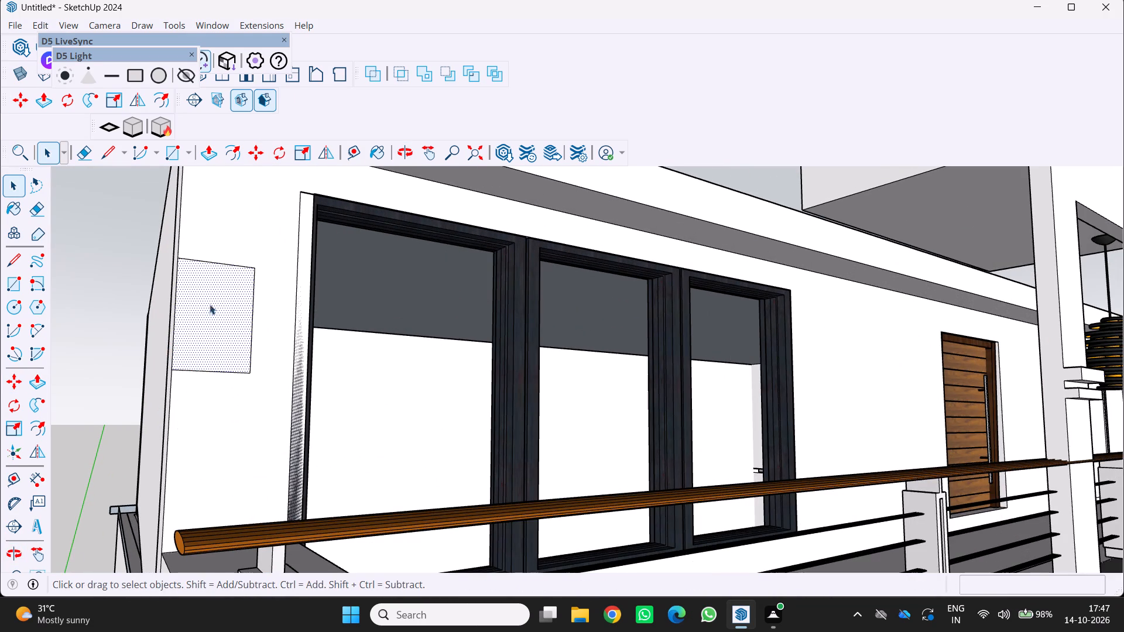
{"action": "key", "text": "f"}
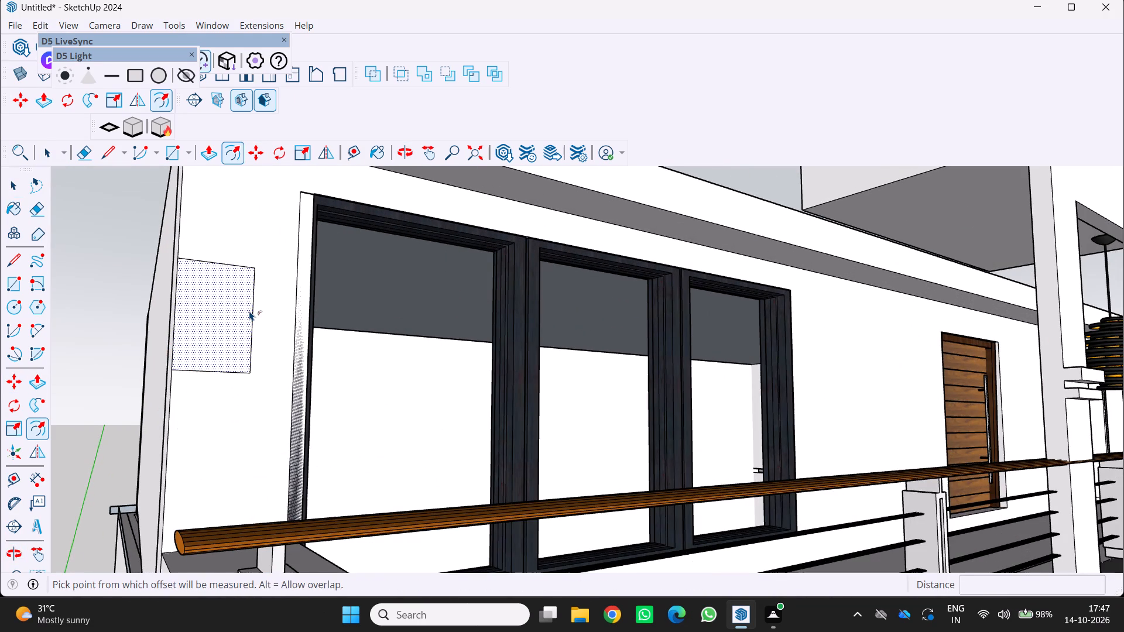
{"action": "left_click", "coordinate": [250, 311]}
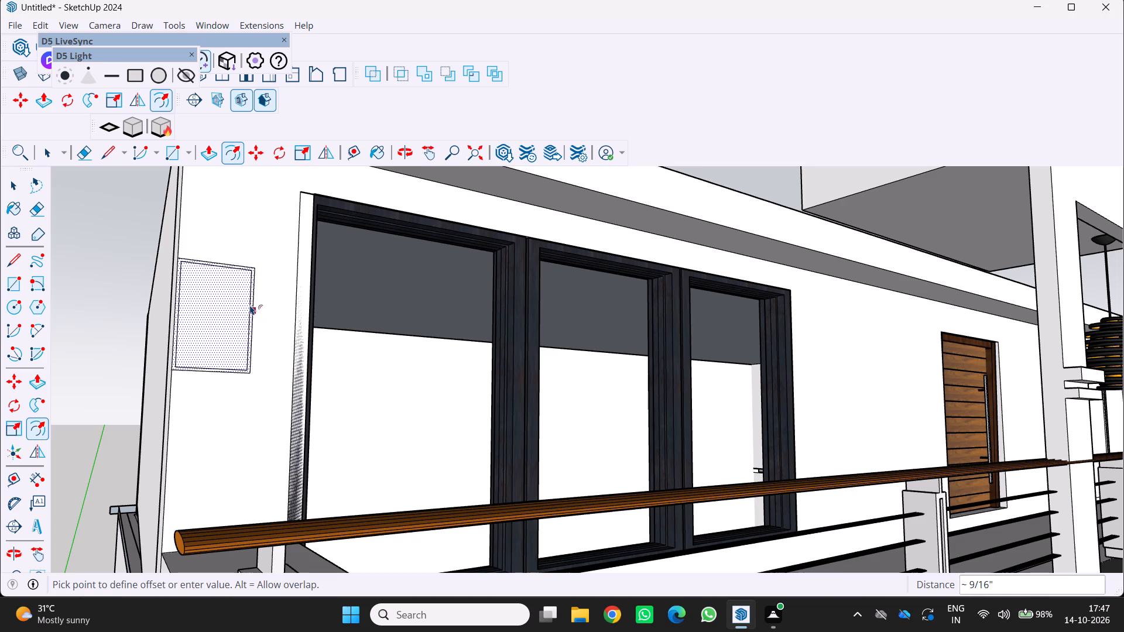
{"action": "left_click", "coordinate": [246, 302]}
Pull the rectangle's thin border face about 4 1/2" out from the wall to form a raised frame.
{"action": "middle_click_drag", "start_coordinate": [180, 330], "coordinate": [193, 369]}
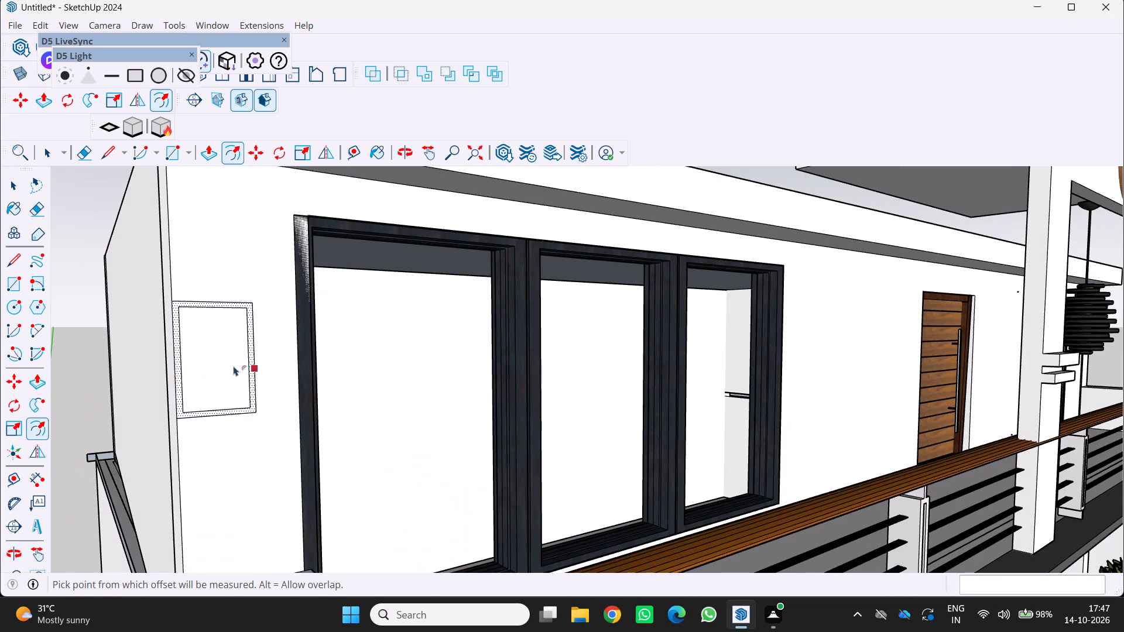
{"action": "type", "text": "[P"}
{"action": "left_click", "coordinate": [218, 361]}
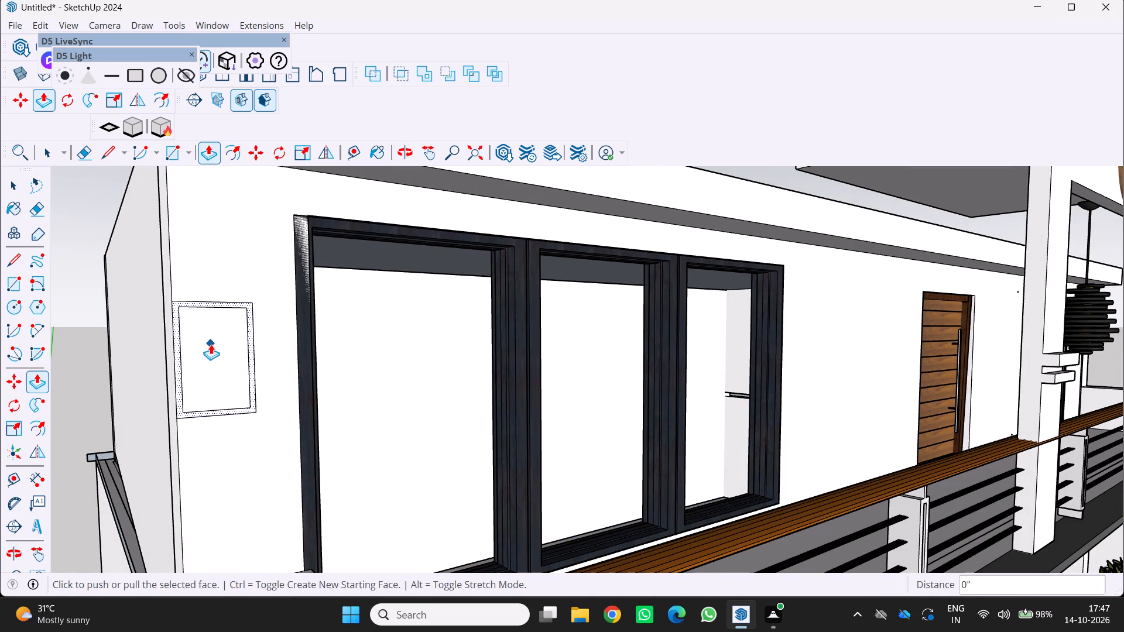
{"action": "left_click", "coordinate": [211, 344]}
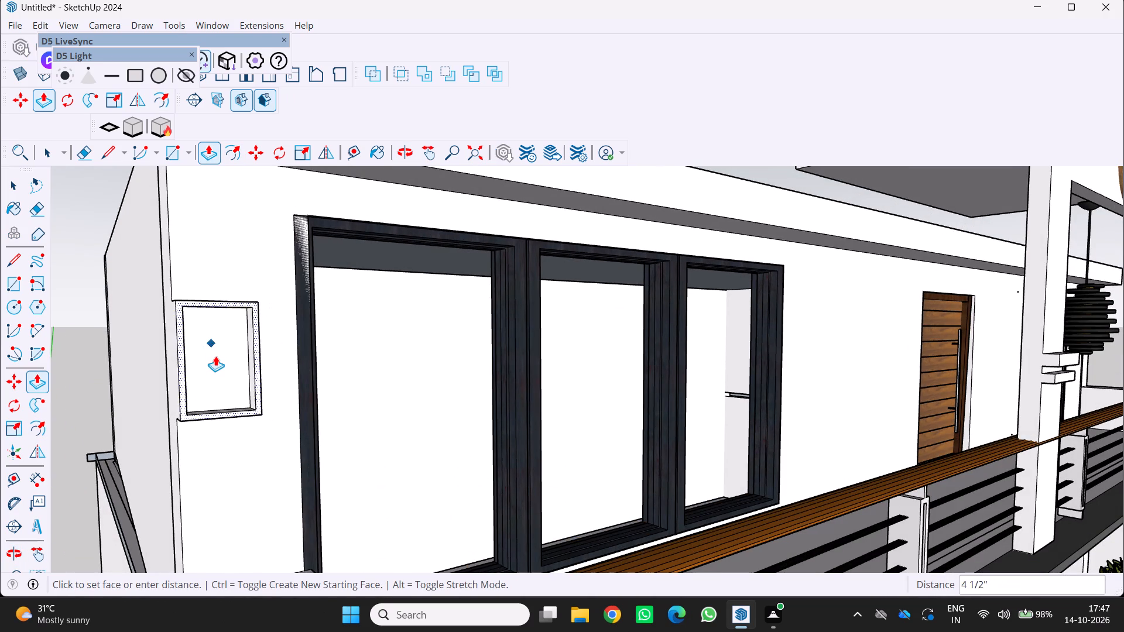
{"action": "left_click", "coordinate": [214, 353]}
{"action": "key", "text": "space"}
{"action": "key", "text": "space"}
{"action": "scroll", "coordinate": [165, 401], "scroll_direction": "down", "scroll_amount": 4}
{"action": "middle_click_drag", "start_coordinate": [165, 401], "coordinate": [109, 413]}
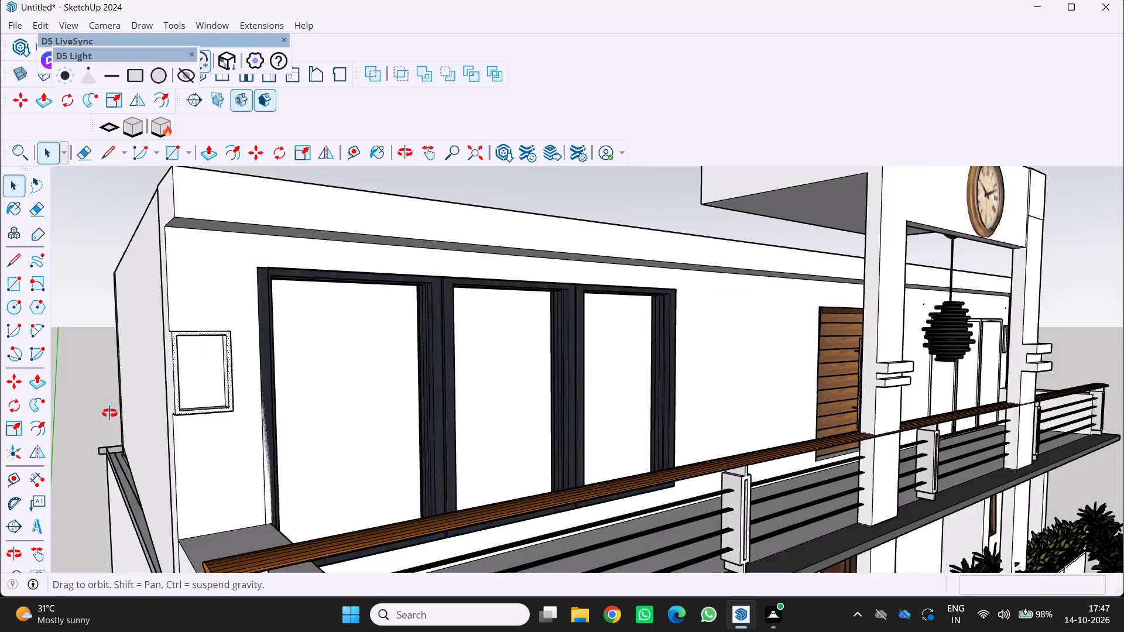
{"action": "middle_click_drag", "start_coordinate": [109, 413], "coordinate": [39, 423]}
{"action": "key", "text": "space"}
{"action": "left_click", "coordinate": [116, 402]}
Pull the thin border around the narrow recess at the opposite upper-floor corner outward from the wall as a raised frame.
{"action": "scroll", "coordinate": [171, 406], "scroll_direction": "down", "scroll_amount": 3}
{"action": "middle_click_drag", "start_coordinate": [165, 408], "coordinate": [119, 424]}
{"action": "scroll", "coordinate": [114, 424], "scroll_direction": "down", "scroll_amount": 3}
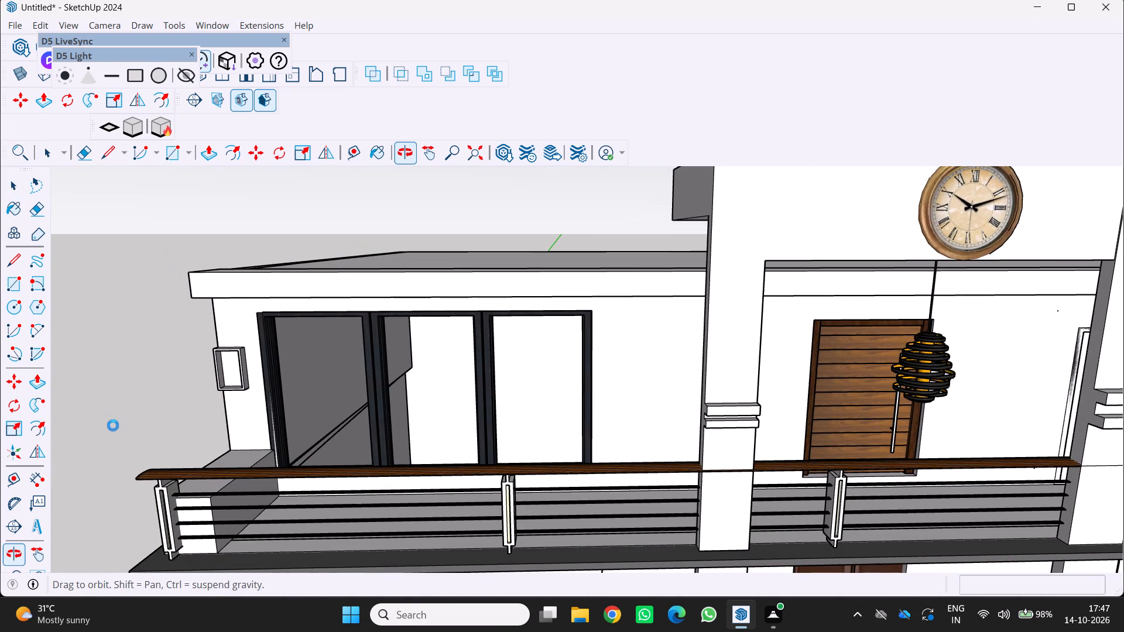
{"action": "scroll", "coordinate": [113, 425], "scroll_direction": "down", "scroll_amount": 2}
{"action": "scroll", "coordinate": [425, 363], "scroll_direction": "down", "scroll_amount": 6}
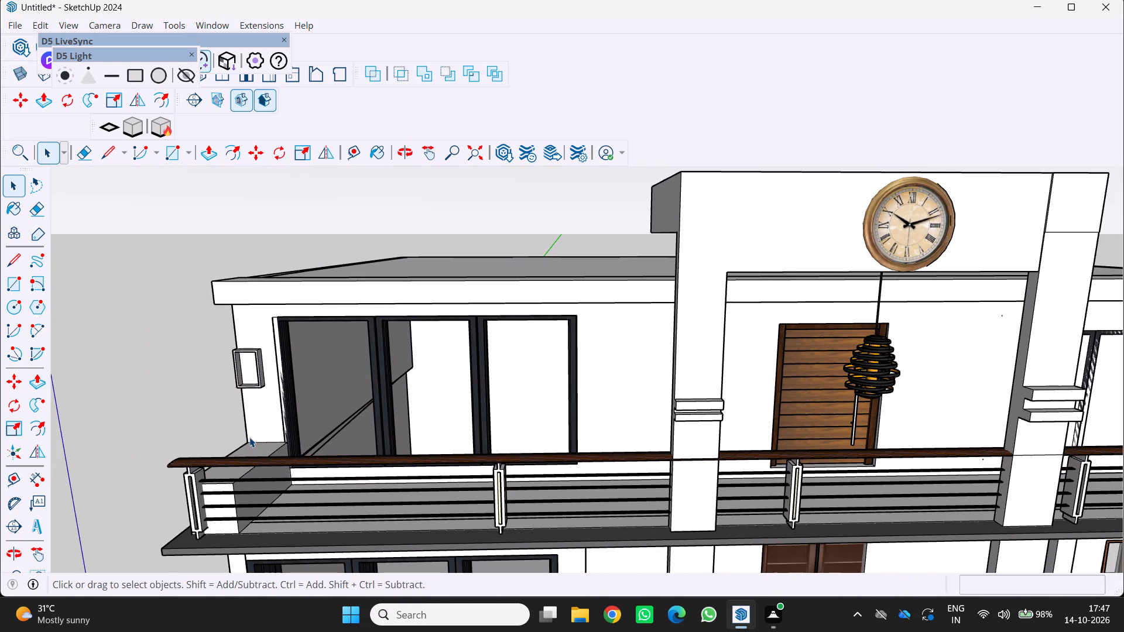
{"action": "scroll", "coordinate": [302, 424], "scroll_direction": "down", "scroll_amount": 7}
{"action": "scroll", "coordinate": [758, 371], "scroll_direction": "up", "scroll_amount": 1}
{"action": "scroll", "coordinate": [874, 358], "scroll_direction": "up", "scroll_amount": 11}
{"action": "scroll", "coordinate": [817, 377], "scroll_direction": "up", "scroll_amount": 8}
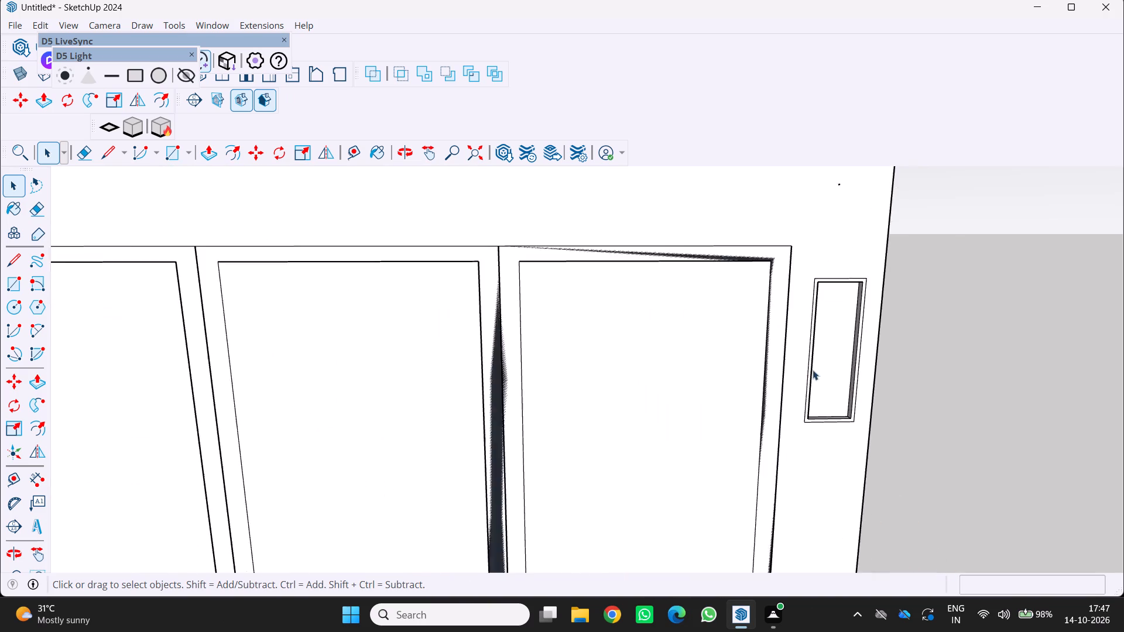
{"action": "scroll", "coordinate": [813, 370], "scroll_direction": "up", "scroll_amount": 8}
{"action": "key", "text": "p"}
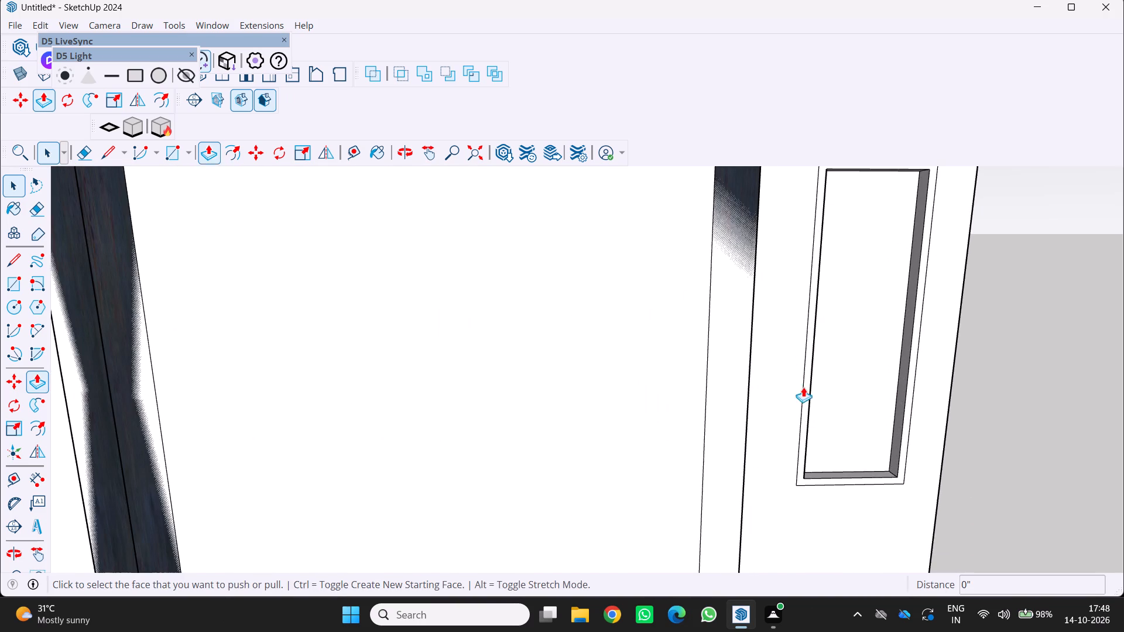
{"action": "scroll", "coordinate": [803, 342], "scroll_direction": "up", "scroll_amount": 2}
{"action": "left_click", "coordinate": [810, 356]}
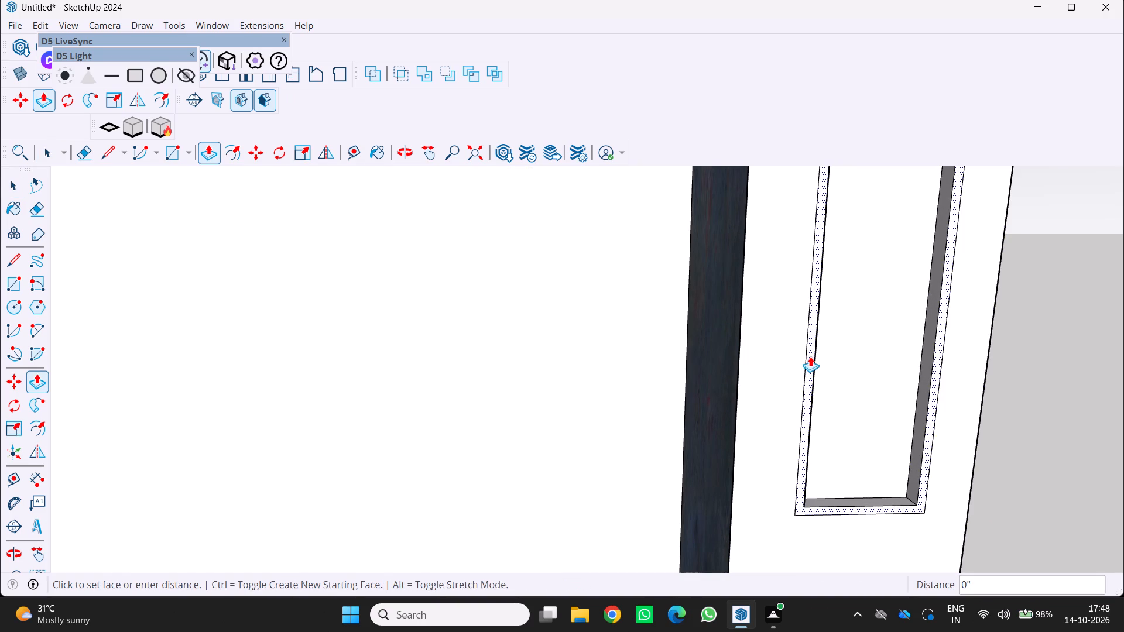
{"action": "left_click", "coordinate": [818, 367]}
{"action": "key", "text": "space"}
{"action": "scroll", "coordinate": [778, 401], "scroll_direction": "down", "scroll_amount": 9}
{"action": "key", "text": "space"}
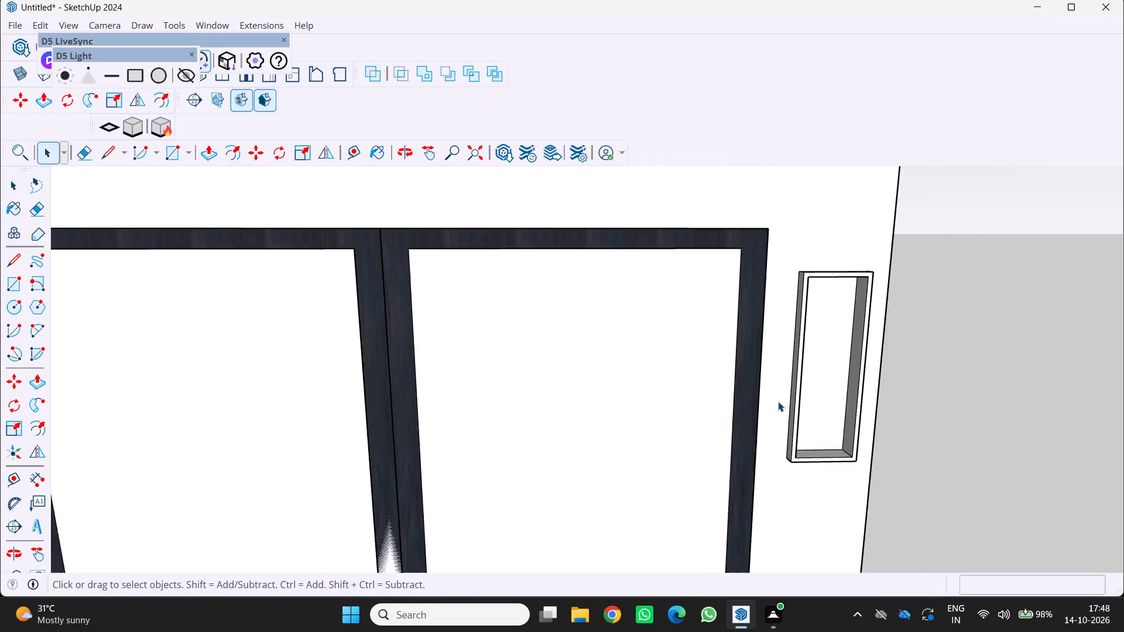
Examine the framed wall details at both upper-floor corners and the overall house front from several angles.
{"action": "scroll", "coordinate": [778, 401], "scroll_direction": "down", "scroll_amount": 12}
{"action": "middle_click_drag", "start_coordinate": [763, 421], "coordinate": [721, 355]}
{"action": "scroll", "coordinate": [724, 356], "scroll_direction": "down", "scroll_amount": 4}
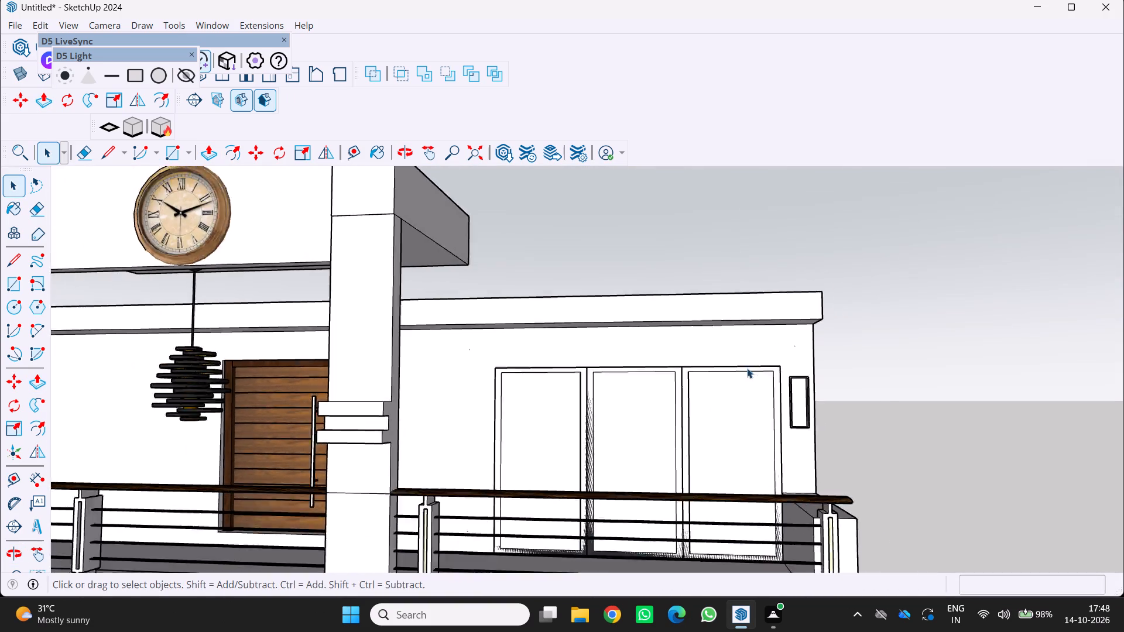
{"action": "scroll", "coordinate": [747, 368], "scroll_direction": "down", "scroll_amount": 2}
{"action": "left_click_drag", "start_coordinate": [928, 466], "coordinate": [922, 466]}
{"action": "key", "text": "space"}
{"action": "scroll", "coordinate": [905, 459], "scroll_direction": "down", "scroll_amount": 4}
{"action": "middle_click_drag", "start_coordinate": [883, 428], "coordinate": [902, 476]}
{"action": "scroll", "coordinate": [902, 476], "scroll_direction": "up", "scroll_amount": 1}
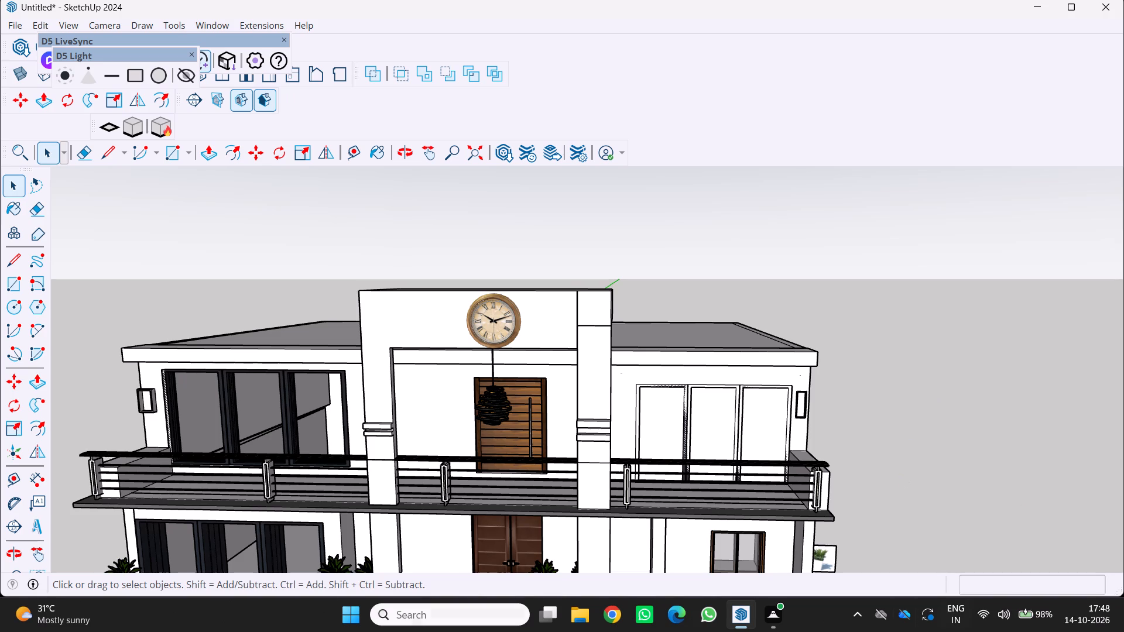
{"action": "scroll", "coordinate": [280, 278], "scroll_direction": "down", "scroll_amount": 3}
{"action": "middle_click_drag", "start_coordinate": [292, 286], "coordinate": [437, 286]}
{"action": "scroll", "coordinate": [331, 294], "scroll_direction": "down", "scroll_amount": 4}
{"action": "middle_click_drag", "start_coordinate": [424, 298], "coordinate": [414, 296]}
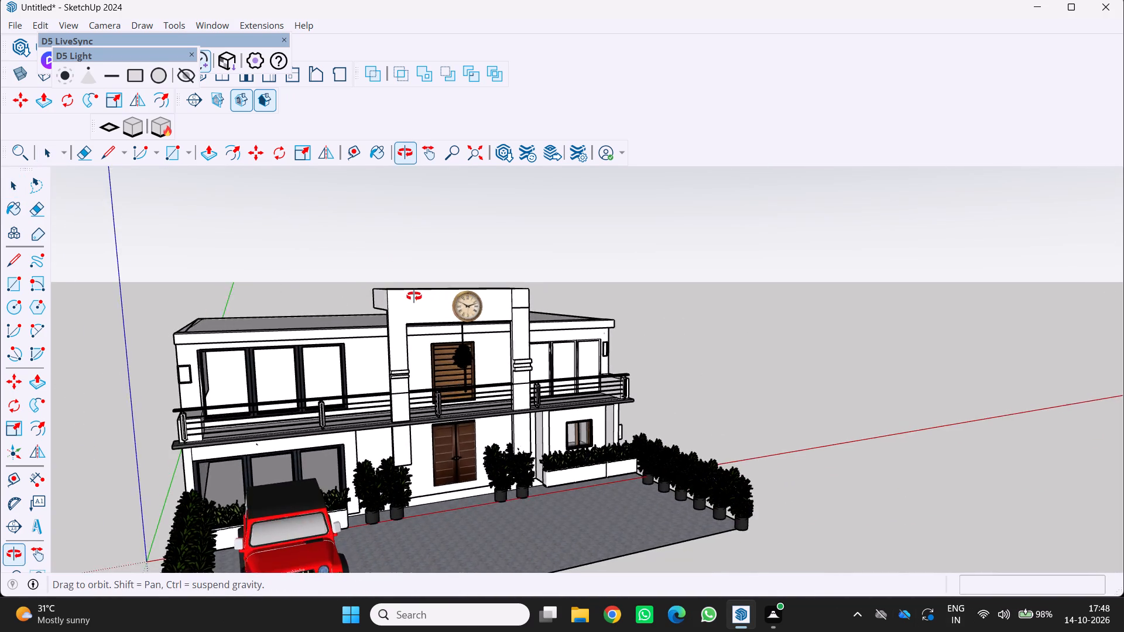
{"action": "middle_click_drag", "start_coordinate": [414, 296], "coordinate": [388, 274]}
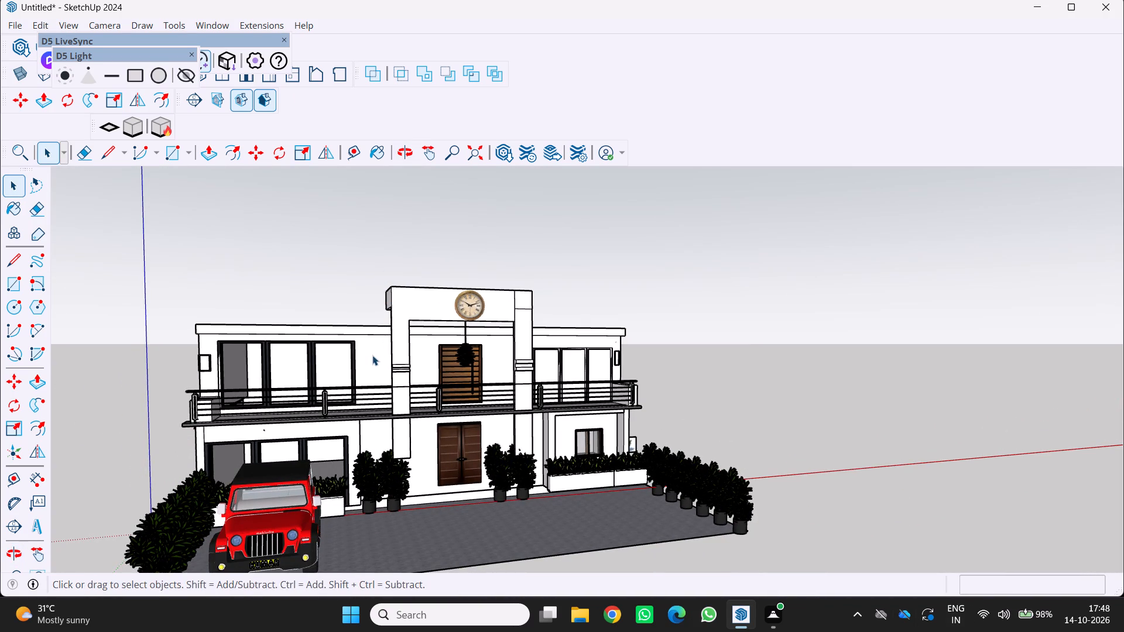
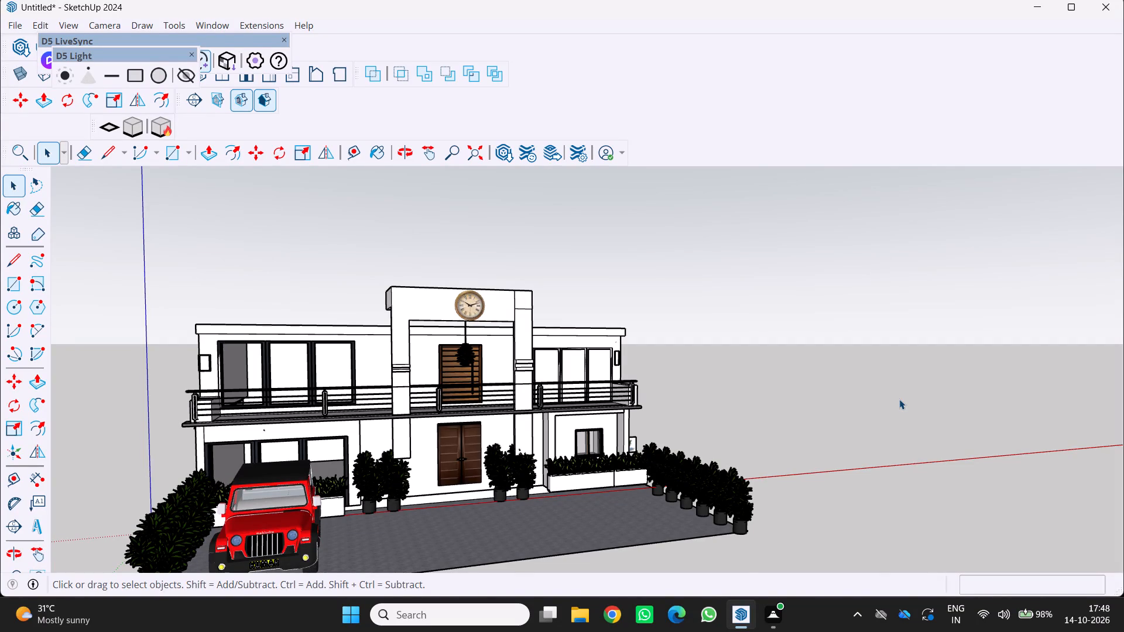
Examine the whole house exterior from the front and from above, including the roof, balcony, driveway, planting and parked Thar.
{"action": "scroll", "coordinate": [330, 489], "scroll_direction": "down", "scroll_amount": 3}
{"action": "middle_click_drag", "start_coordinate": [316, 483], "coordinate": [294, 478]}
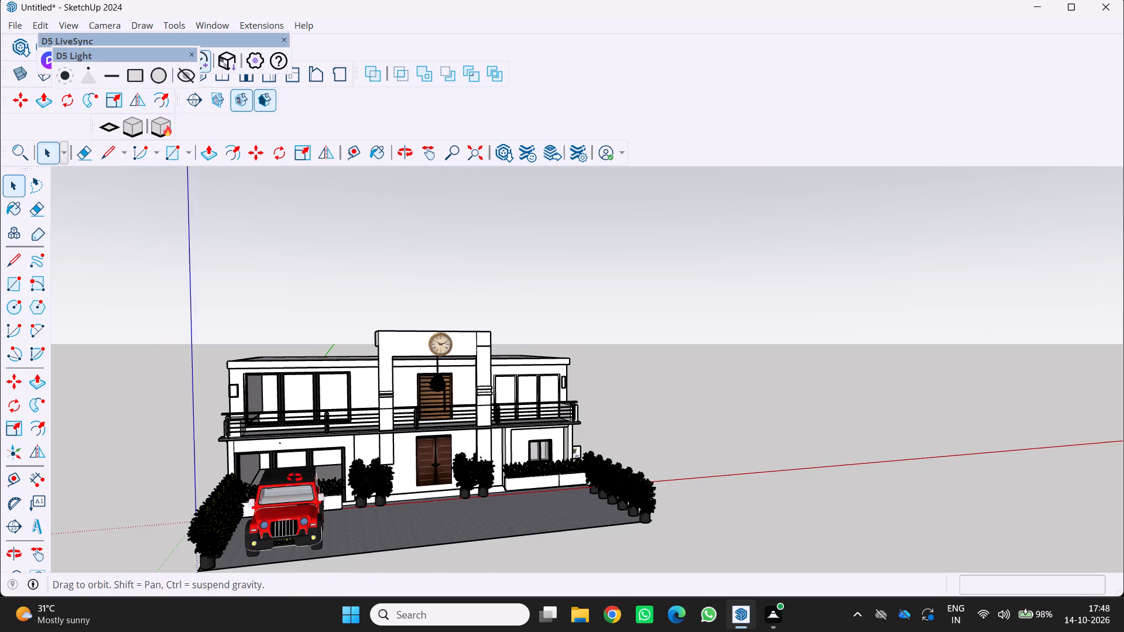
{"action": "middle_click_drag", "start_coordinate": [294, 478], "coordinate": [273, 473]}
{"action": "scroll", "coordinate": [262, 466], "scroll_direction": "down", "scroll_amount": 1}
{"action": "middle_click_drag", "start_coordinate": [263, 465], "coordinate": [300, 500]}
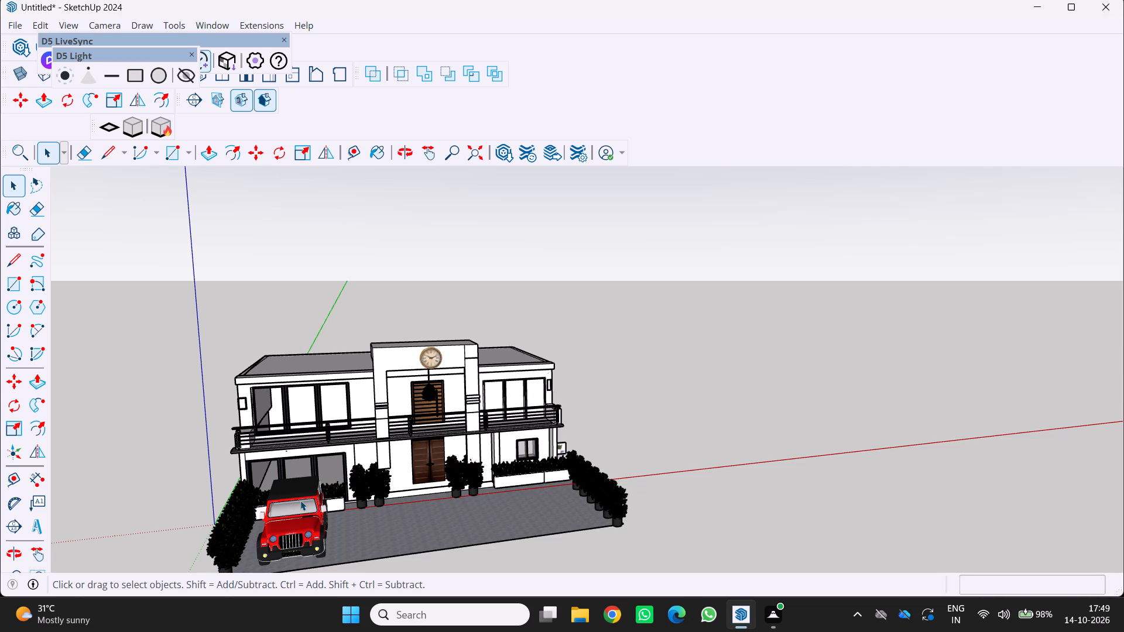
{"action": "scroll", "coordinate": [257, 483], "scroll_direction": "down", "scroll_amount": 2}
{"action": "middle_click", "coordinate": [259, 492]}
{"action": "middle_click_drag", "start_coordinate": [257, 490], "coordinate": [251, 477]}
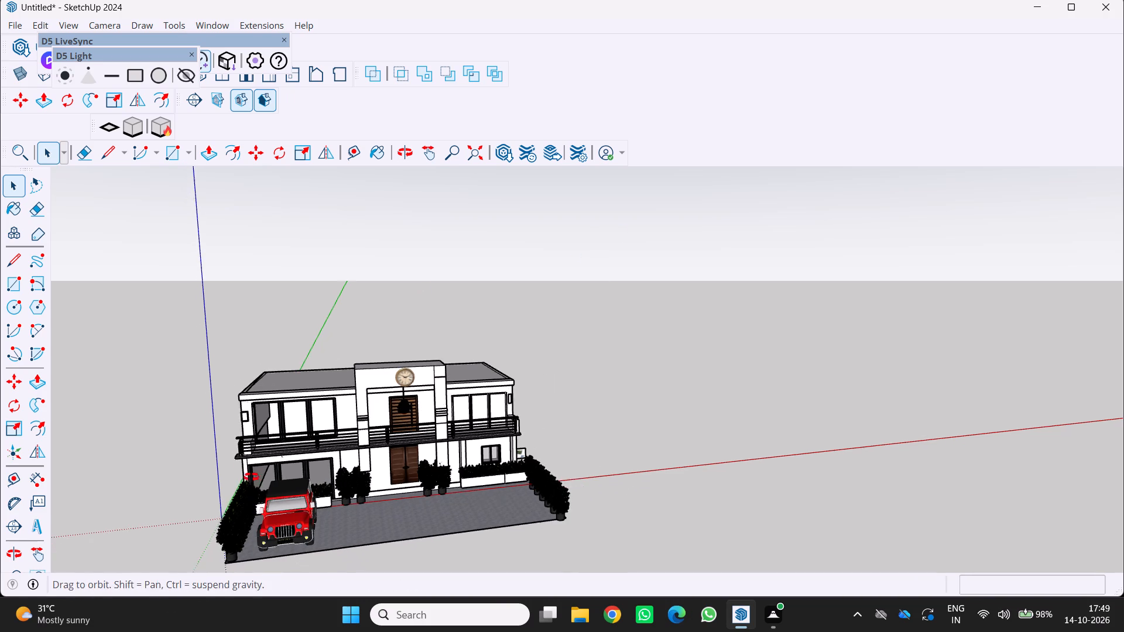
{"action": "middle_click_drag", "start_coordinate": [251, 477], "coordinate": [241, 440]}
{"action": "scroll", "coordinate": [301, 468], "scroll_direction": "up", "scroll_amount": 3}
{"action": "middle_click_drag", "start_coordinate": [364, 480], "coordinate": [441, 581]}
{"action": "scroll", "coordinate": [458, 545], "scroll_direction": "up", "scroll_amount": 3}
{"action": "scroll", "coordinate": [458, 540], "scroll_direction": "down", "scroll_amount": 3}
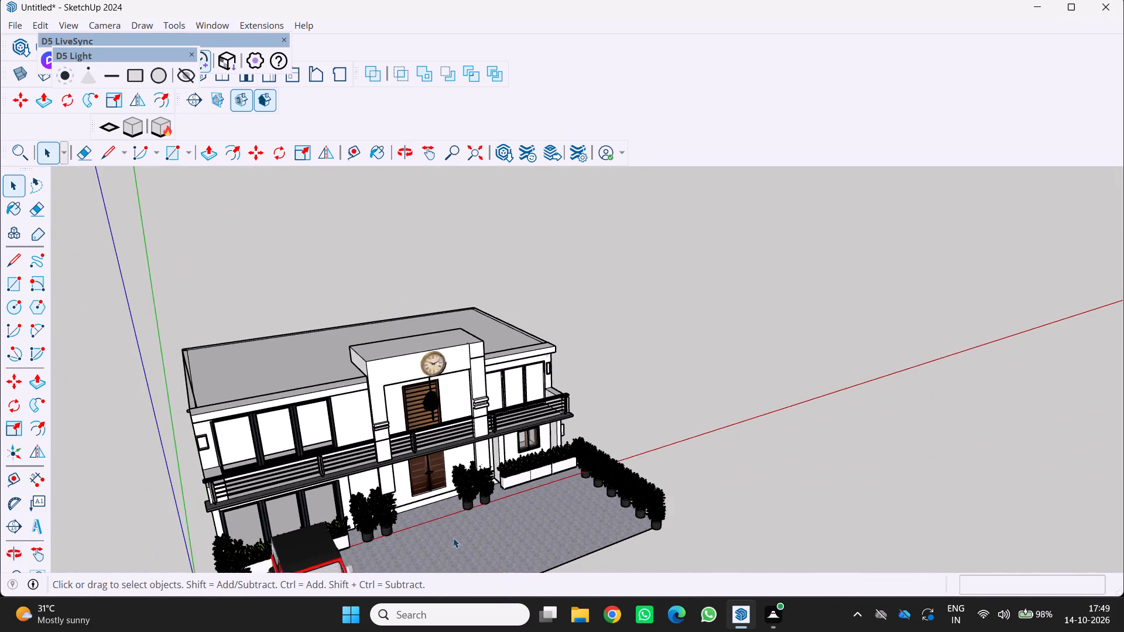
{"action": "middle_click_drag", "start_coordinate": [444, 534], "coordinate": [407, 475]}
{"action": "scroll", "coordinate": [407, 475], "scroll_direction": "down", "scroll_amount": 5}
{"action": "middle_click_drag", "start_coordinate": [413, 463], "coordinate": [385, 460]}
{"action": "middle_click_drag", "start_coordinate": [385, 460], "coordinate": [335, 478]}
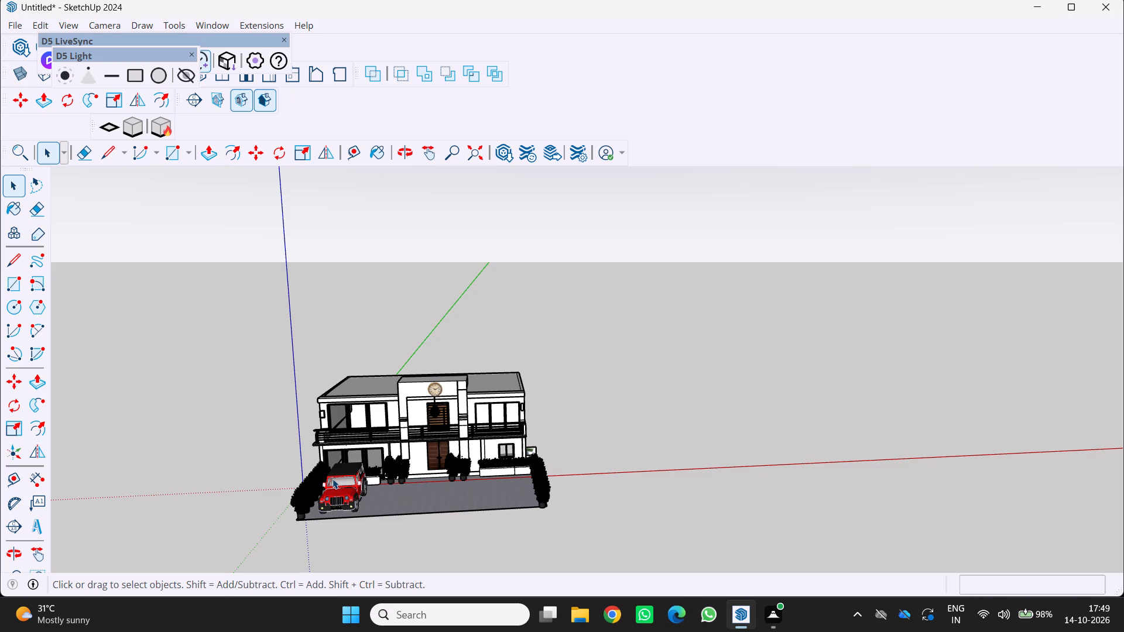
{"action": "scroll", "coordinate": [499, 424], "scroll_direction": "up", "scroll_amount": 2}
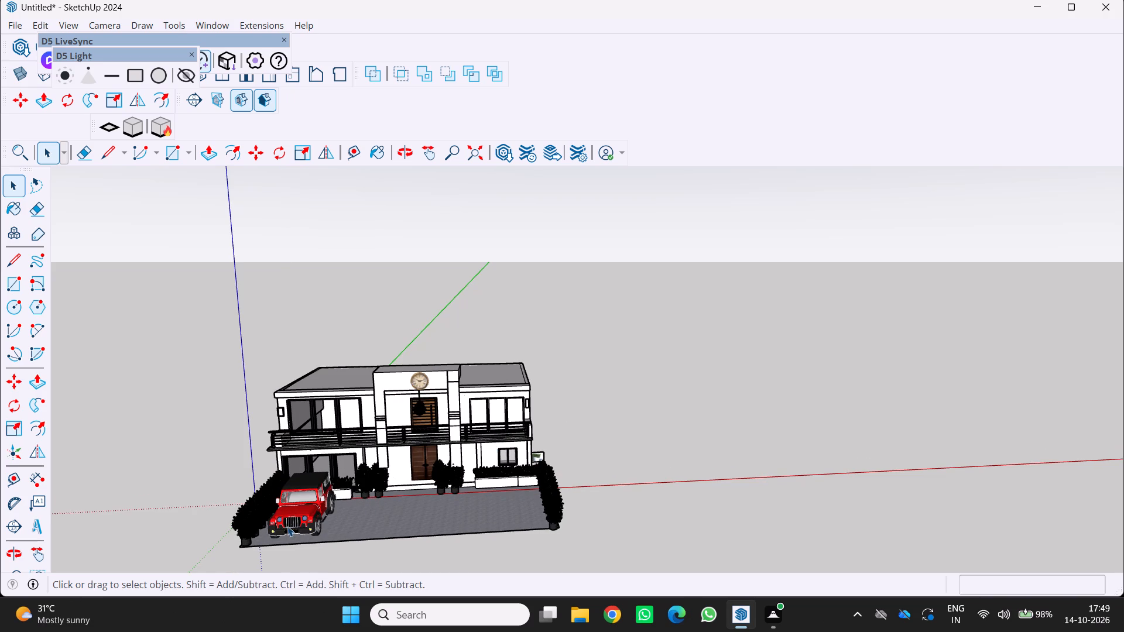
{"action": "scroll", "coordinate": [287, 526], "scroll_direction": "down", "scroll_amount": 2}
{"action": "middle_click_drag", "start_coordinate": [359, 545], "coordinate": [395, 581]}
{"action": "scroll", "coordinate": [363, 538], "scroll_direction": "down", "scroll_amount": 3}
{"action": "middle_click_drag", "start_coordinate": [362, 538], "coordinate": [337, 485]}
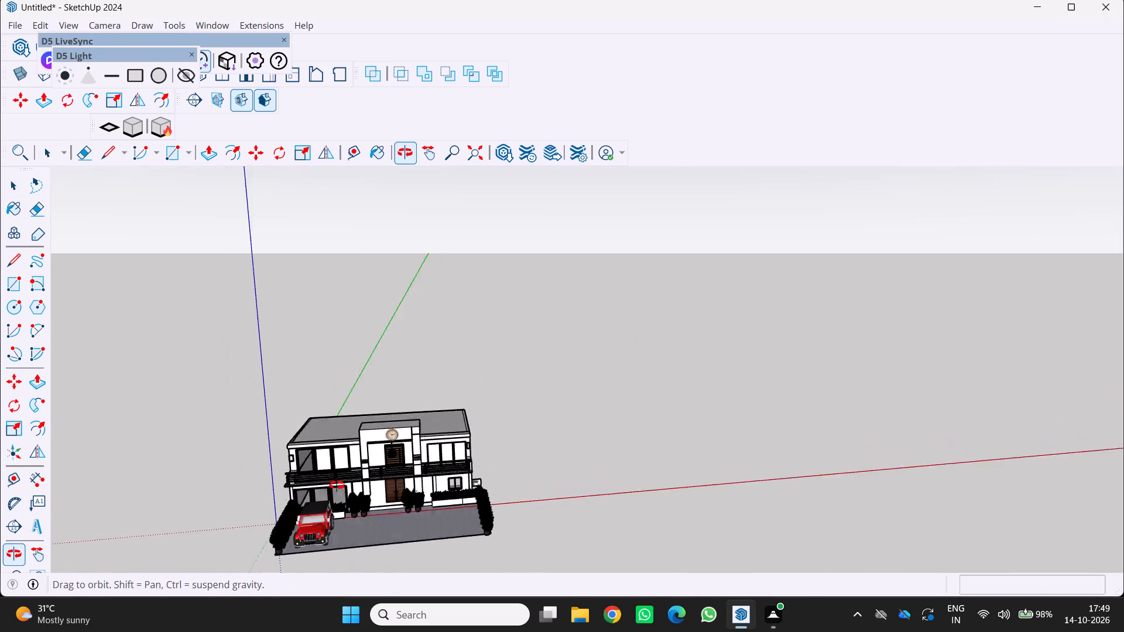
{"action": "middle_click_drag", "start_coordinate": [337, 485], "coordinate": [321, 472]}
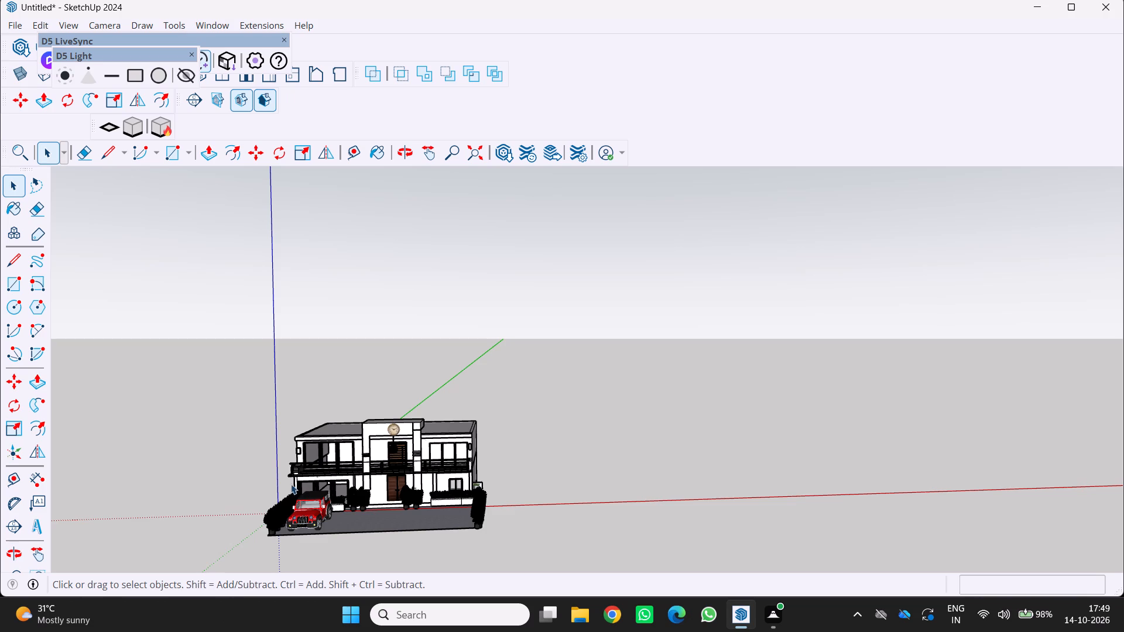
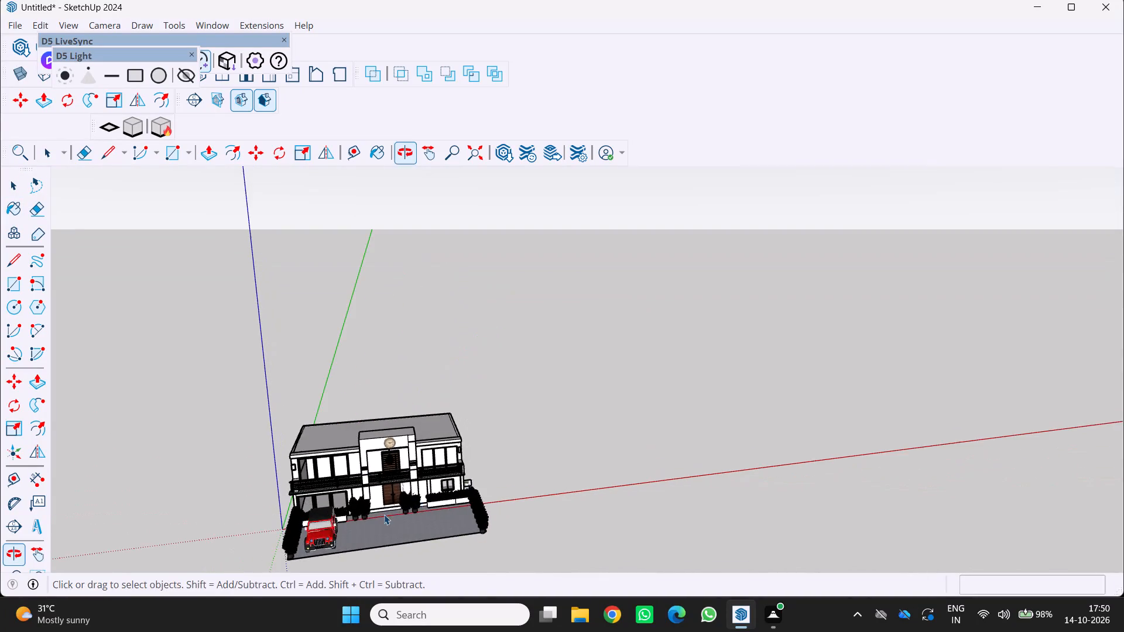
Examine the whole house exterior from the front and from above, including the facade, roof, driveway and parked Thar.
{"action": "scroll", "coordinate": [359, 527], "scroll_direction": "up", "scroll_amount": 4}
{"action": "middle_click_drag", "start_coordinate": [354, 529], "coordinate": [302, 457]}
{"action": "middle_click", "coordinate": [302, 456]}
{"action": "scroll", "coordinate": [282, 467], "scroll_direction": "up", "scroll_amount": 10}
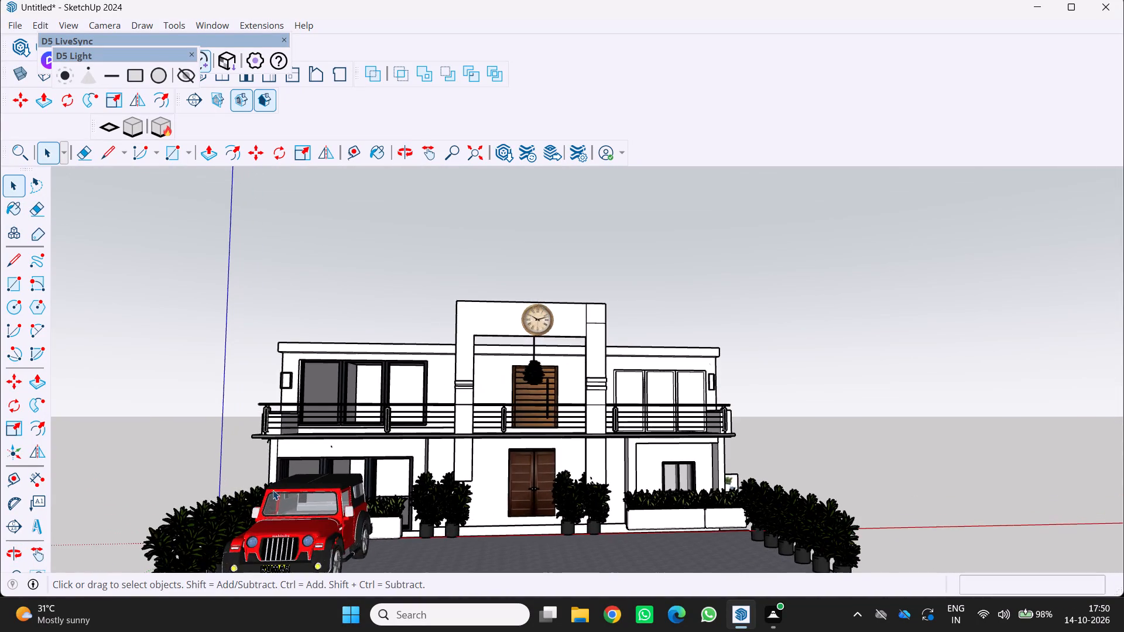
{"action": "scroll", "coordinate": [273, 490], "scroll_direction": "down", "scroll_amount": 7}
{"action": "middle_click_drag", "start_coordinate": [323, 456], "coordinate": [384, 571]}
{"action": "scroll", "coordinate": [383, 563], "scroll_direction": "down", "scroll_amount": 4}
{"action": "middle_click_drag", "start_coordinate": [384, 541], "coordinate": [358, 426]}
{"action": "scroll", "coordinate": [383, 541], "scroll_direction": "up", "scroll_amount": 1}
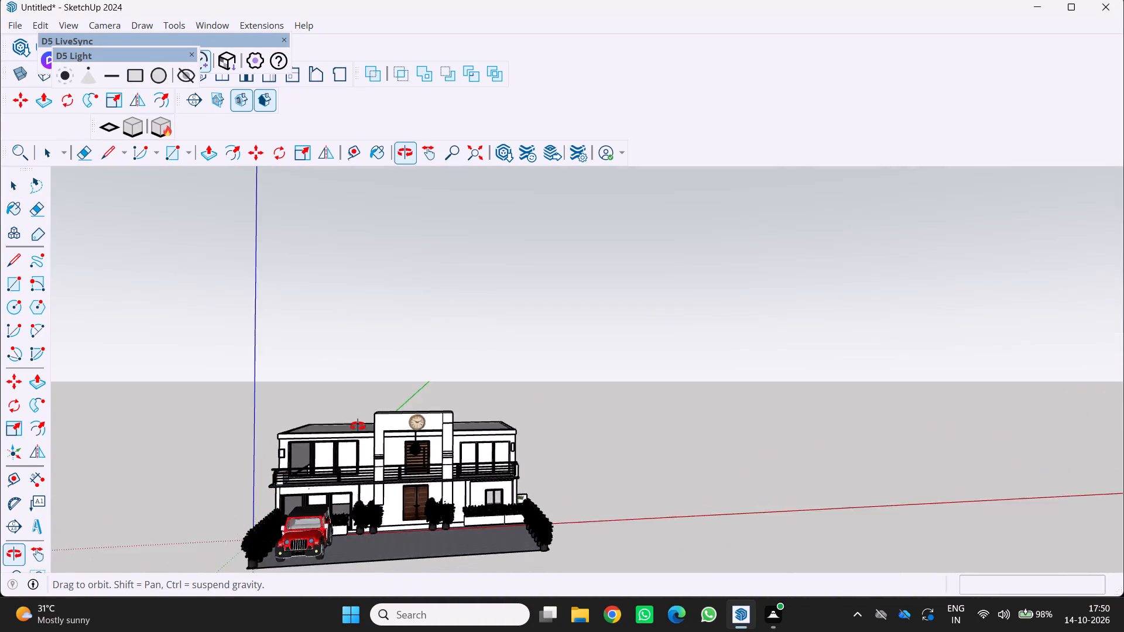
{"action": "middle_click_drag", "start_coordinate": [358, 426], "coordinate": [361, 417]}
{"action": "scroll", "coordinate": [333, 541], "scroll_direction": "up", "scroll_amount": 3}
{"action": "scroll", "coordinate": [331, 509], "scroll_direction": "down", "scroll_amount": 3}
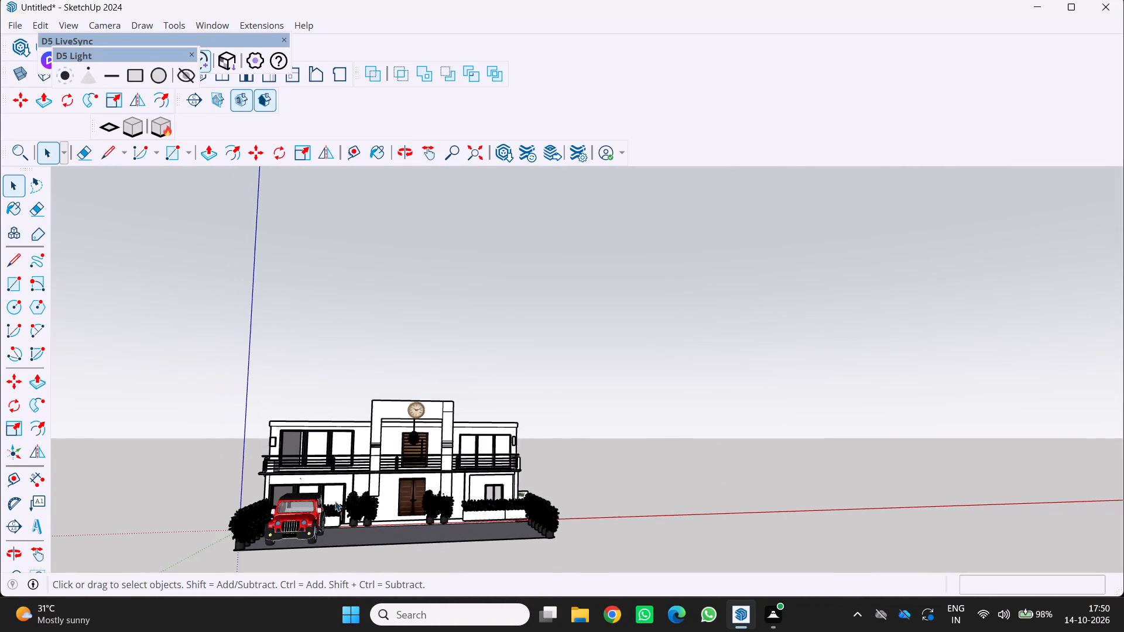
{"action": "middle_click_drag", "start_coordinate": [342, 498], "coordinate": [334, 538]}
{"action": "scroll", "coordinate": [351, 524], "scroll_direction": "up", "scroll_amount": 3}
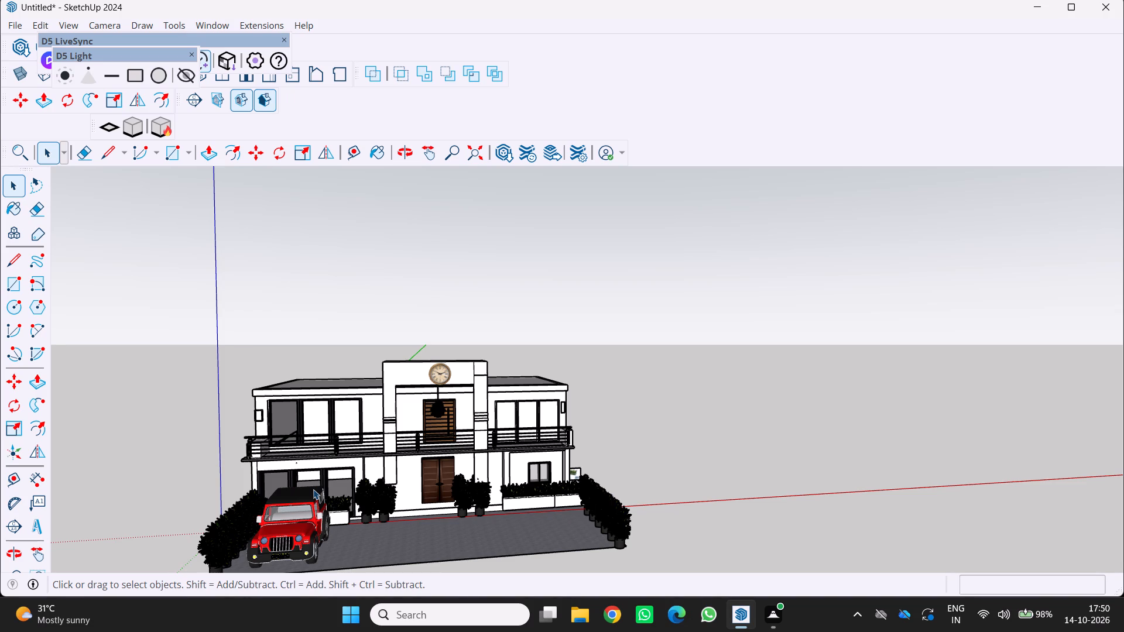
{"action": "middle_click_drag", "start_coordinate": [395, 484], "coordinate": [383, 526]}
{"action": "middle_click", "coordinate": [383, 526]}
{"action": "middle_click", "coordinate": [383, 526]}
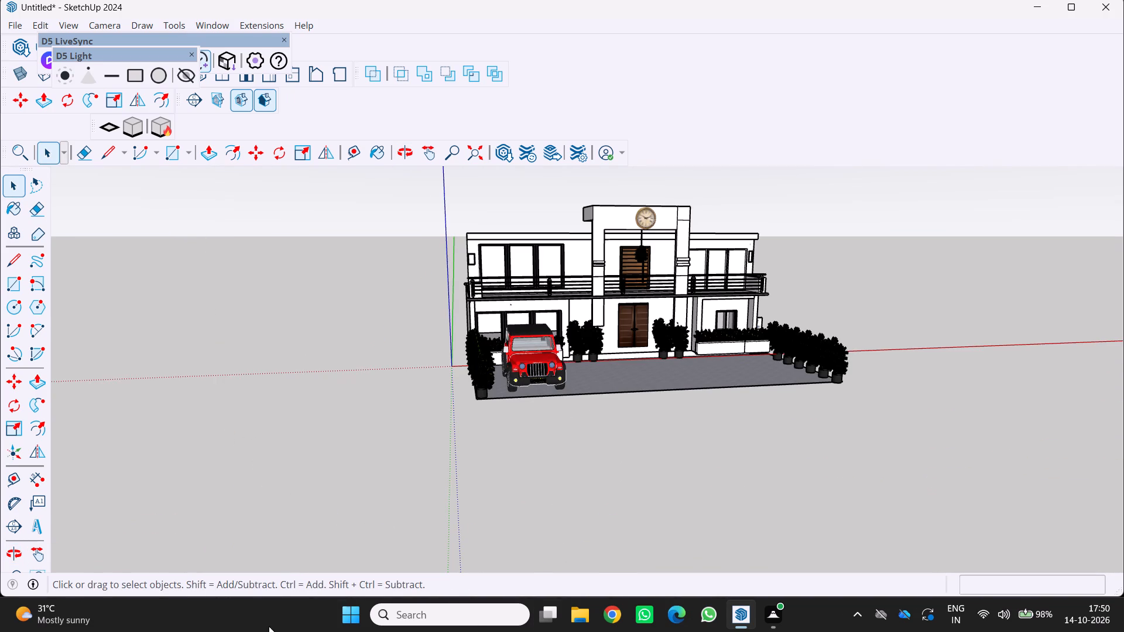
{"action": "middle_click_drag", "start_coordinate": [596, 631], "coordinate": [583, 631]}
{"action": "right_click", "coordinate": [1123, 613]}
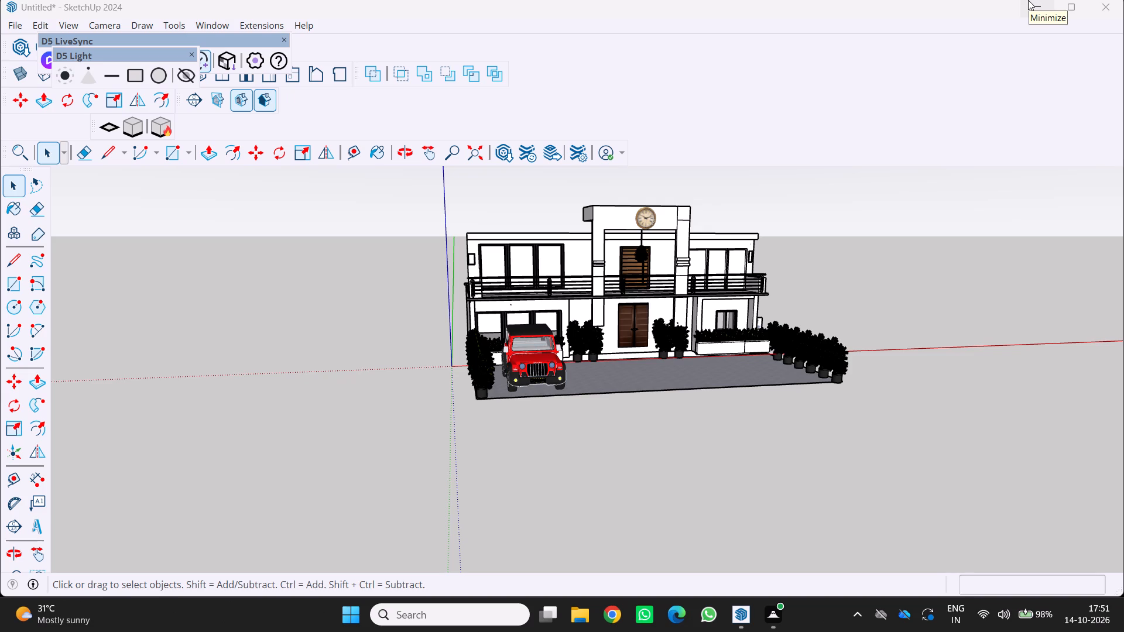
{"action": "scroll", "coordinate": [1021, 0], "scroll_direction": "down", "scroll_amount": 3}
{"action": "scroll", "coordinate": [926, 61], "scroll_direction": "down", "scroll_amount": 2}
{"action": "scroll", "coordinate": [582, 272], "scroll_direction": "down", "scroll_amount": 1}
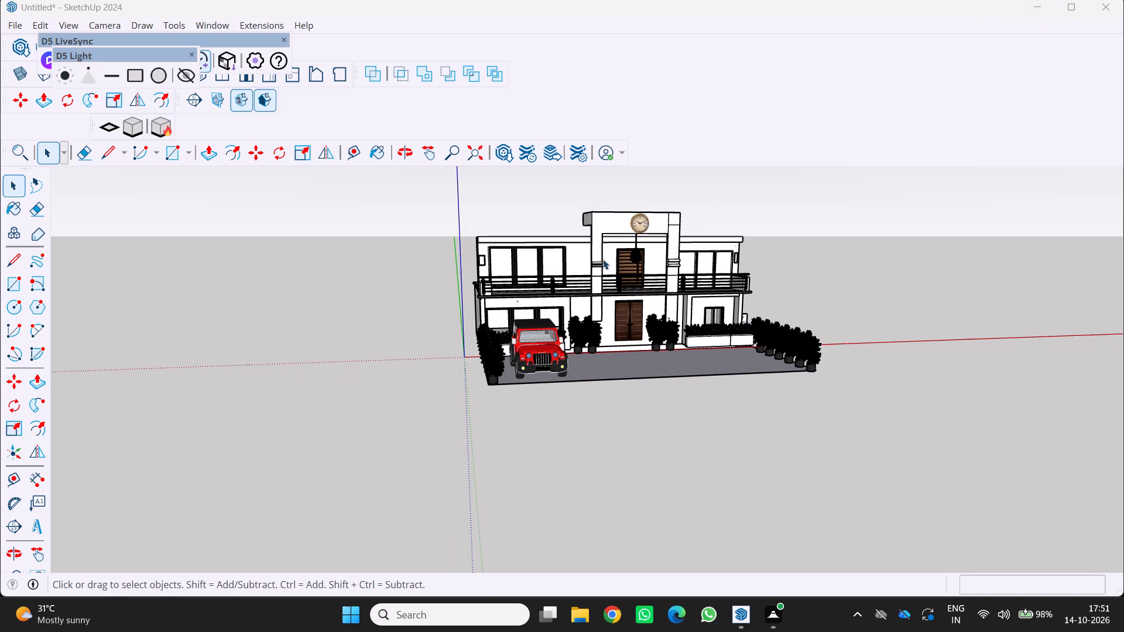
{"action": "middle_click_drag", "start_coordinate": [652, 243], "coordinate": [588, 308]}
{"action": "scroll", "coordinate": [581, 296], "scroll_direction": "down", "scroll_amount": 1}
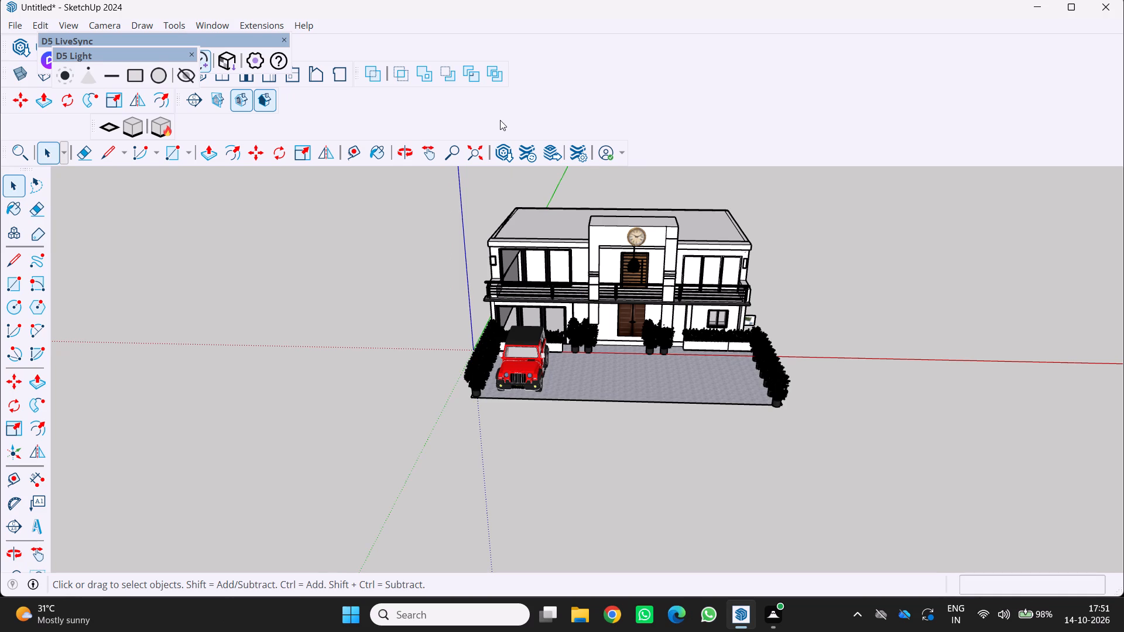
{"action": "scroll", "coordinate": [101, 0], "scroll_direction": "up", "scroll_amount": 1}
{"action": "scroll", "coordinate": [457, 0], "scroll_direction": "up", "scroll_amount": 1}
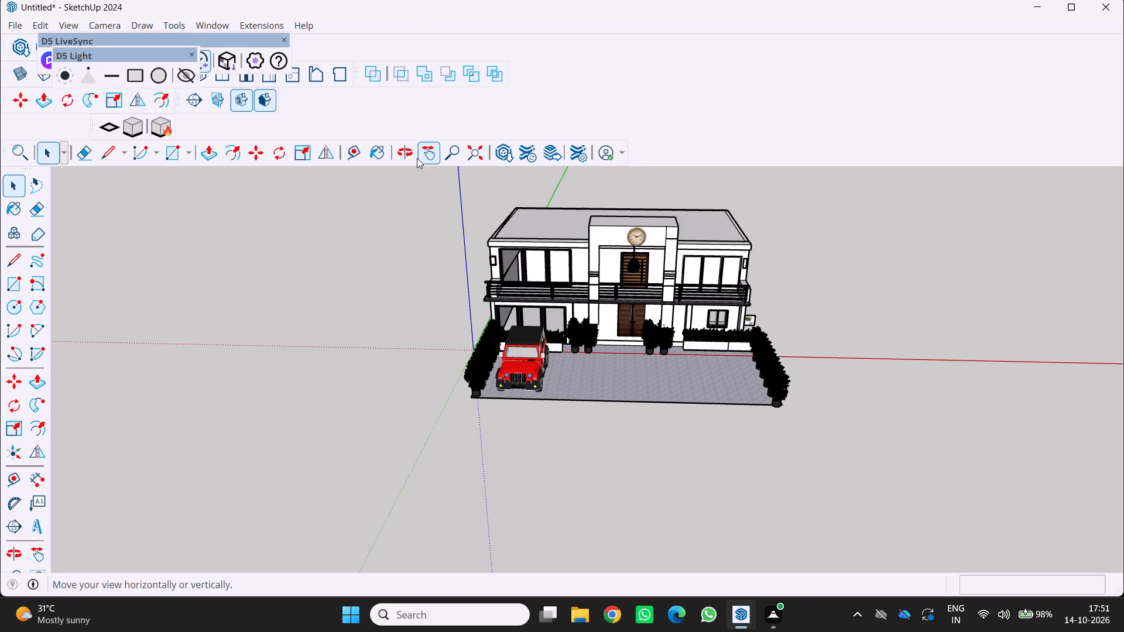
{"action": "key", "text": "space"}
{"action": "key", "text": "space"}
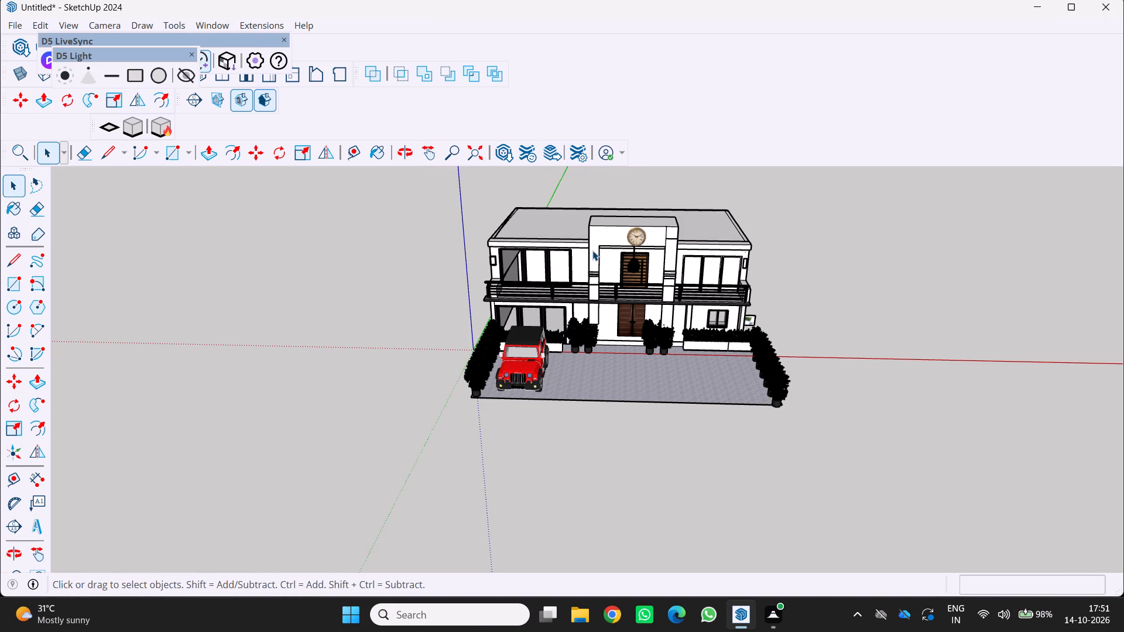
Delete the round wall clock above the upper-floor door on the central entrance frame.
{"action": "scroll", "coordinate": [599, 199], "scroll_direction": "up", "scroll_amount": 8}
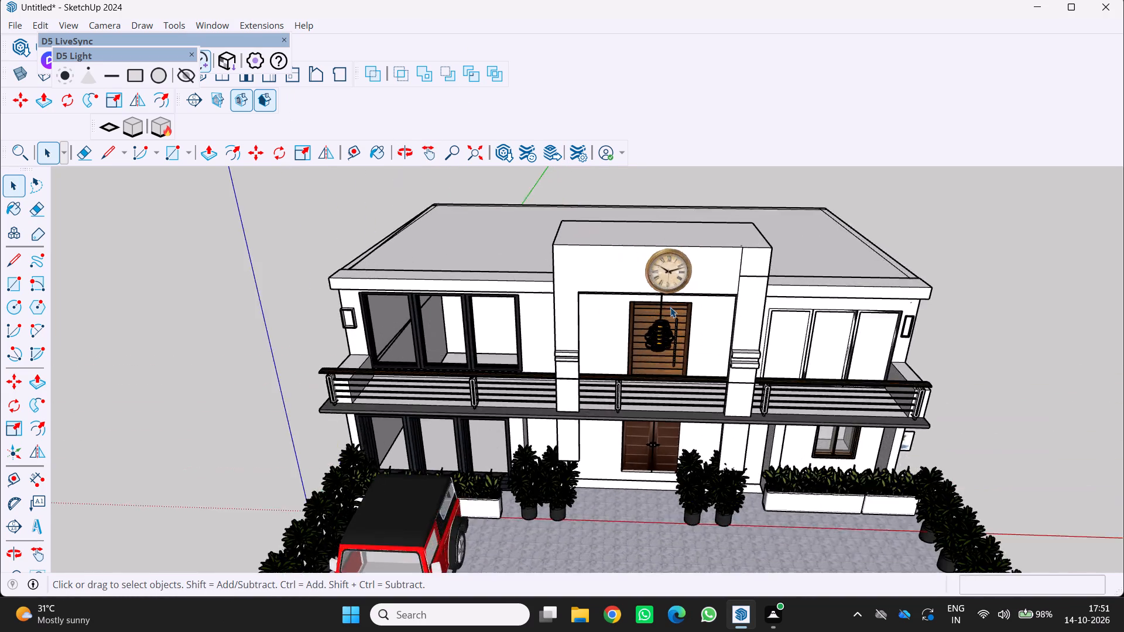
{"action": "scroll", "coordinate": [670, 307], "scroll_direction": "up", "scroll_amount": 2}
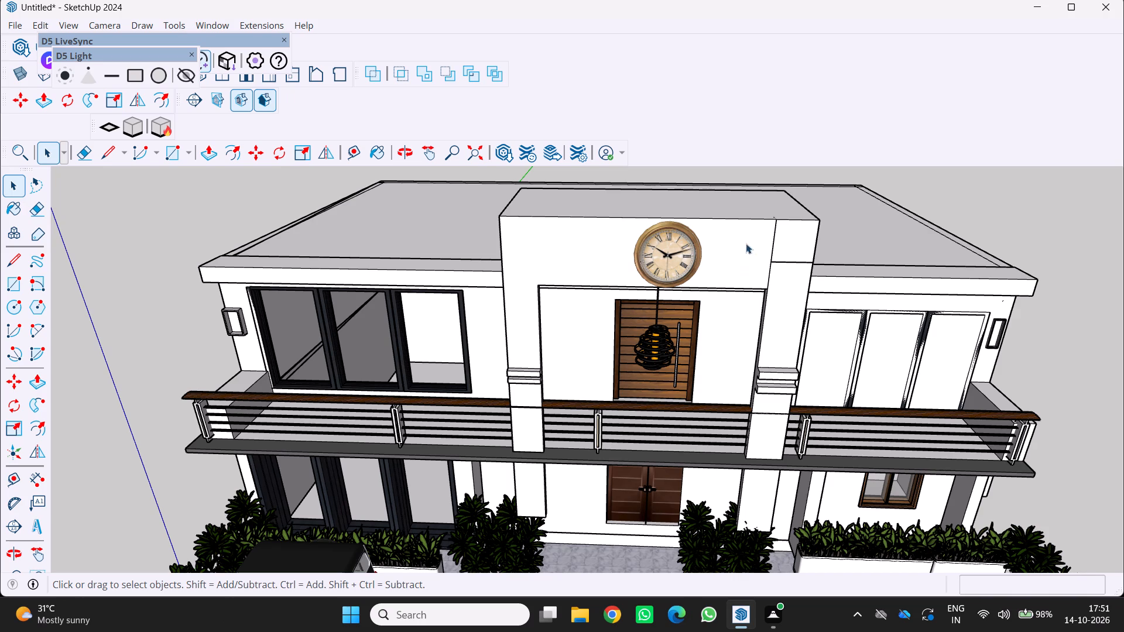
{"action": "scroll", "coordinate": [725, 252], "scroll_direction": "up", "scroll_amount": 4}
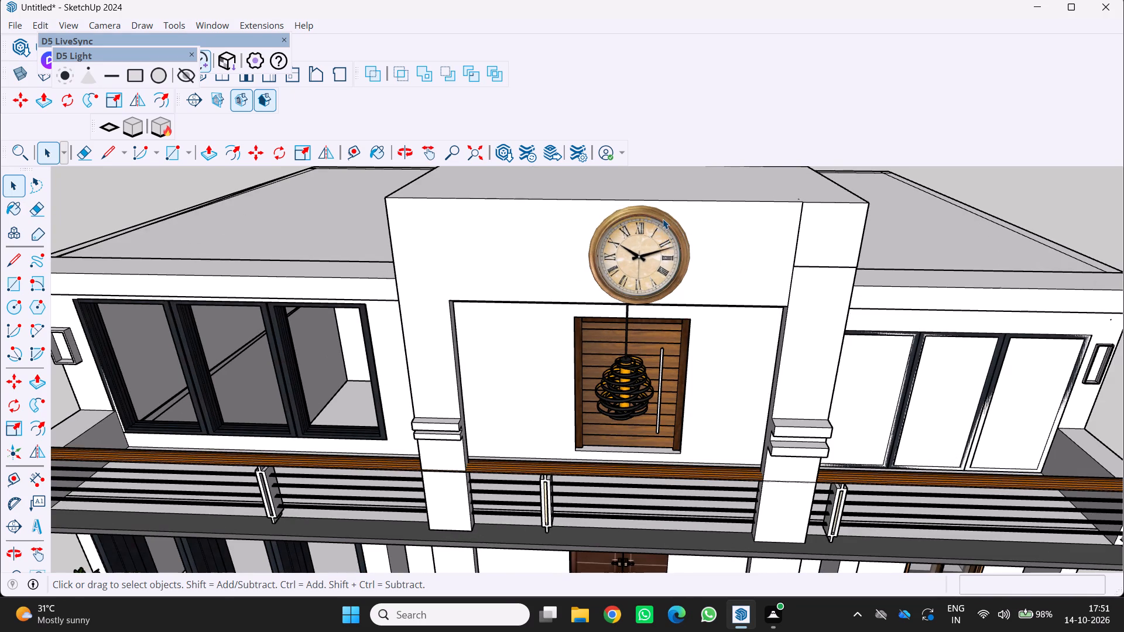
{"action": "left_click", "coordinate": [675, 231]}
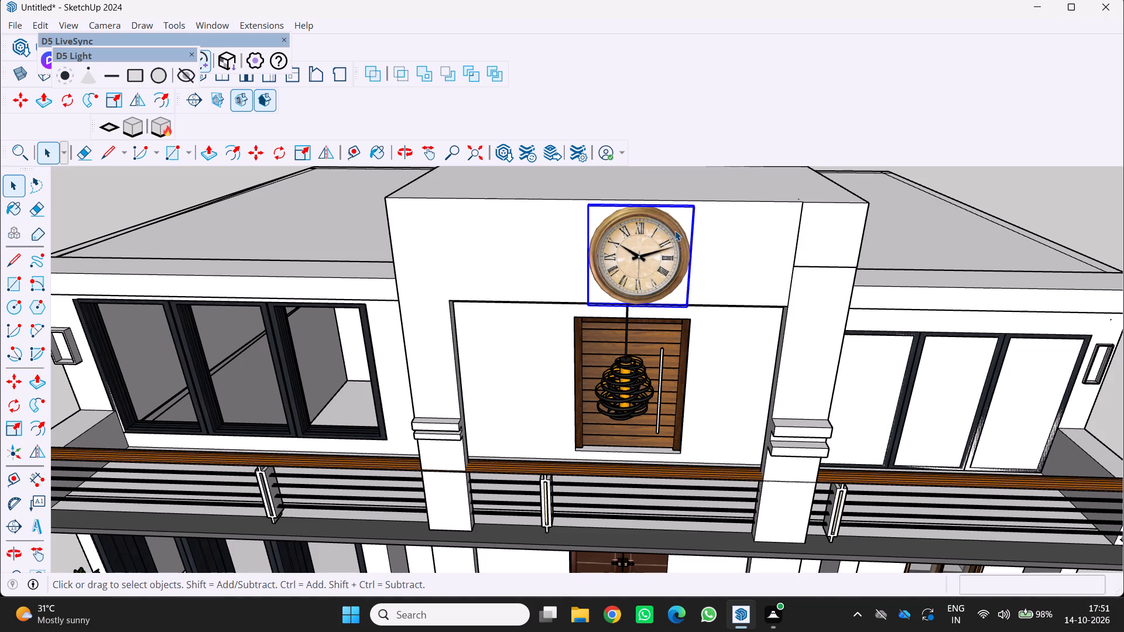
{"action": "key", "text": "Delete"}
Open 3D Warehouse and clear the old search term.
{"action": "scroll", "coordinate": [664, 231], "scroll_direction": "down", "scroll_amount": 3}
{"action": "middle_click_drag", "start_coordinate": [645, 224], "coordinate": [646, 258]}
{"action": "scroll", "coordinate": [646, 258], "scroll_direction": "down", "scroll_amount": 3}
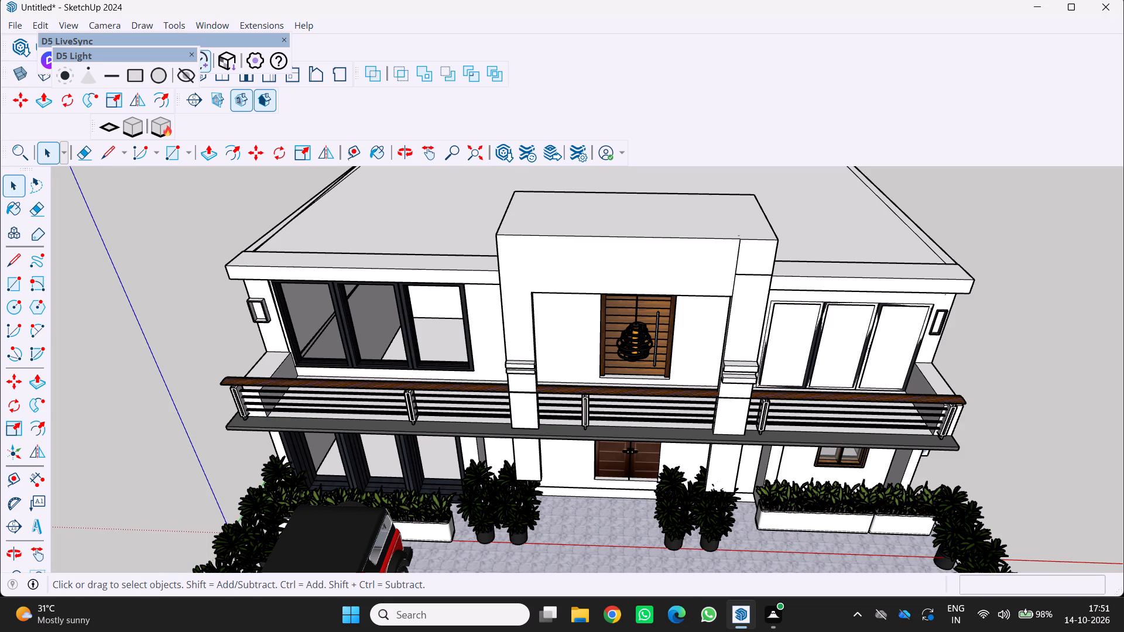
{"action": "scroll", "coordinate": [570, 304], "scroll_direction": "down", "scroll_amount": 2}
{"action": "middle_click_drag", "start_coordinate": [575, 304], "coordinate": [614, 231]}
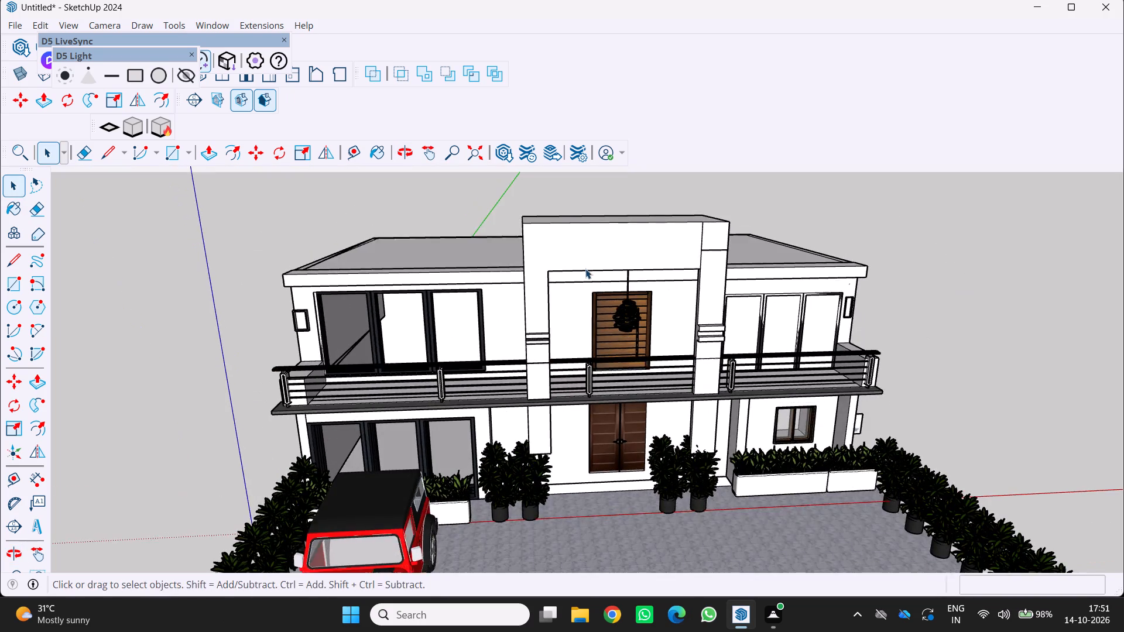
{"action": "scroll", "coordinate": [585, 267], "scroll_direction": "up", "scroll_amount": 2}
{"action": "middle_click_drag", "start_coordinate": [585, 267], "coordinate": [520, 259]}
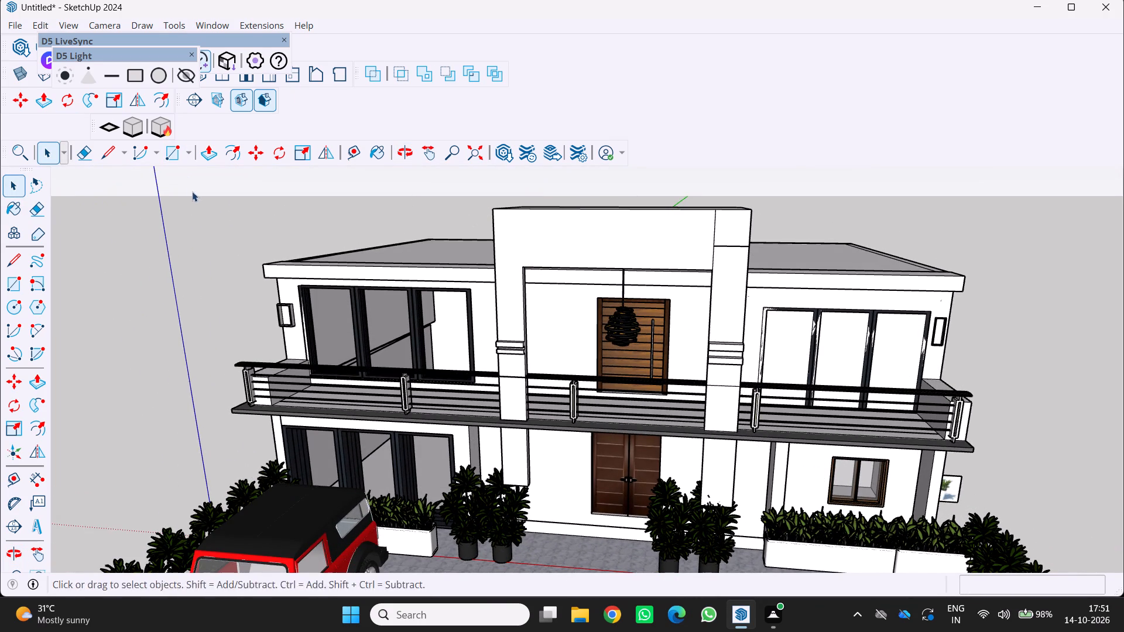
{"action": "left_click", "coordinate": [207, 23]}
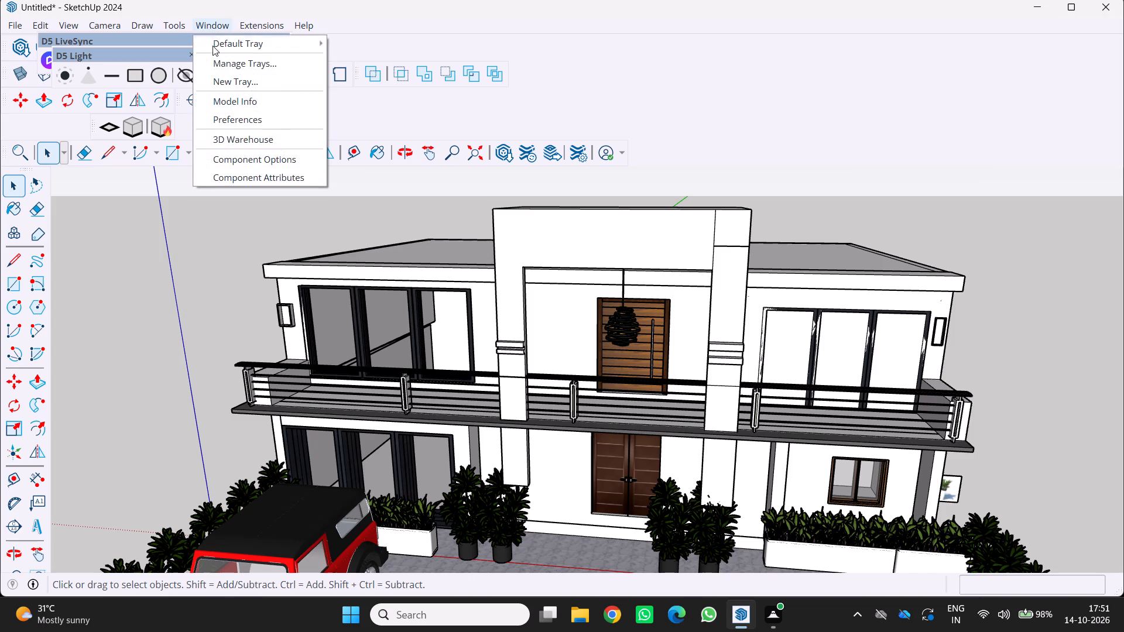
{"action": "left_click", "coordinate": [229, 143]}
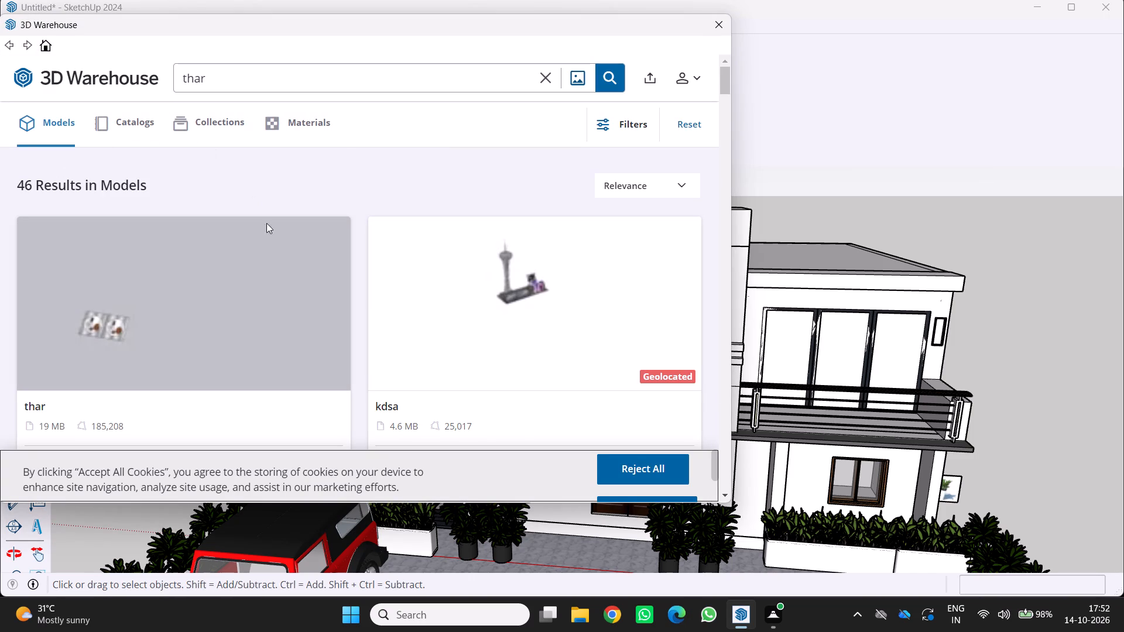
{"action": "left_click", "coordinate": [246, 76]}
{"action": "key", "text": "BackSpace"}
{"action": "key", "text": "BackSpace"}
{"action": "key", "text": "BackSpace"}
{"action": "key", "text": "BackSpace"}
{"action": "key", "text": "BackSpace"}
{"action": "key", "text": "BackSpace"}
{"action": "key", "text": "BackSpace"}
{"action": "key", "text": "BackSpace"}
{"action": "key", "text": "BackSpace"}
{"action": "key", "text": "BackSpace"}
{"action": "key", "text": "BackSpace"}
{"action": "key", "text": "BackSpace"}
{"action": "key", "text": "BackSpace"}
{"action": "key", "text": "BackSpace"}
{"action": "key", "text": "BackSpace"}
{"action": "key", "text": "BackSpace"}
{"action": "key", "text": "BackSpace"}
{"action": "key", "text": "BackSpace"}
{"action": "key", "text": "BackSpace"}
{"action": "key", "text": "BackSpace"}
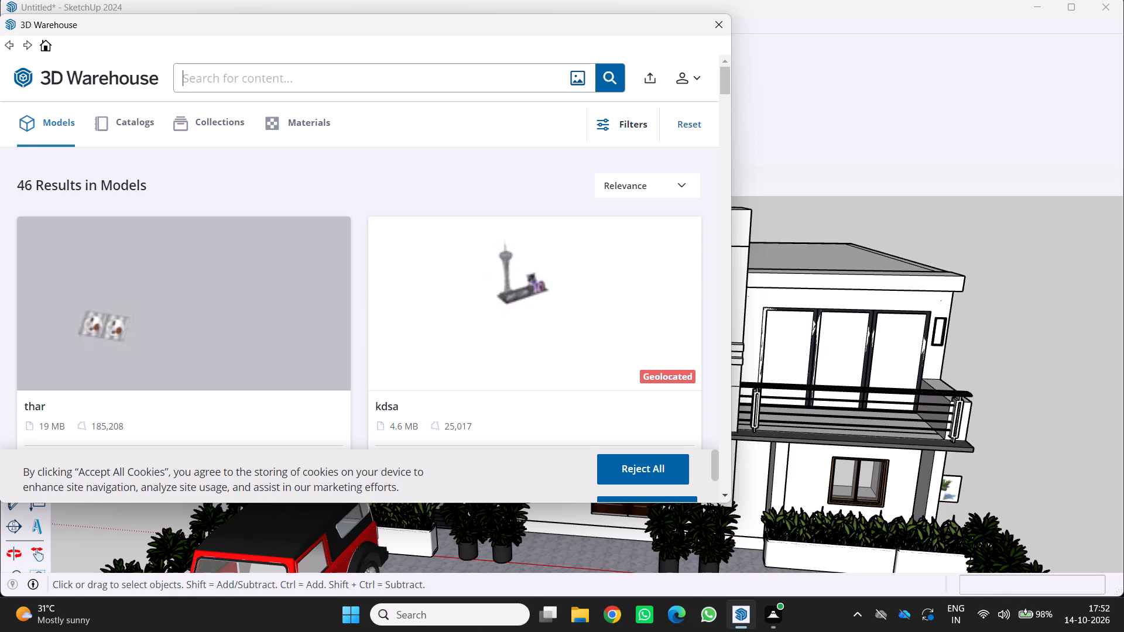
Look through the model results still listed for the Thar search.
{"action": "scroll", "coordinate": [566, 152], "scroll_direction": "down", "scroll_amount": 3}
{"action": "scroll", "coordinate": [573, 218], "scroll_direction": "down", "scroll_amount": 4}
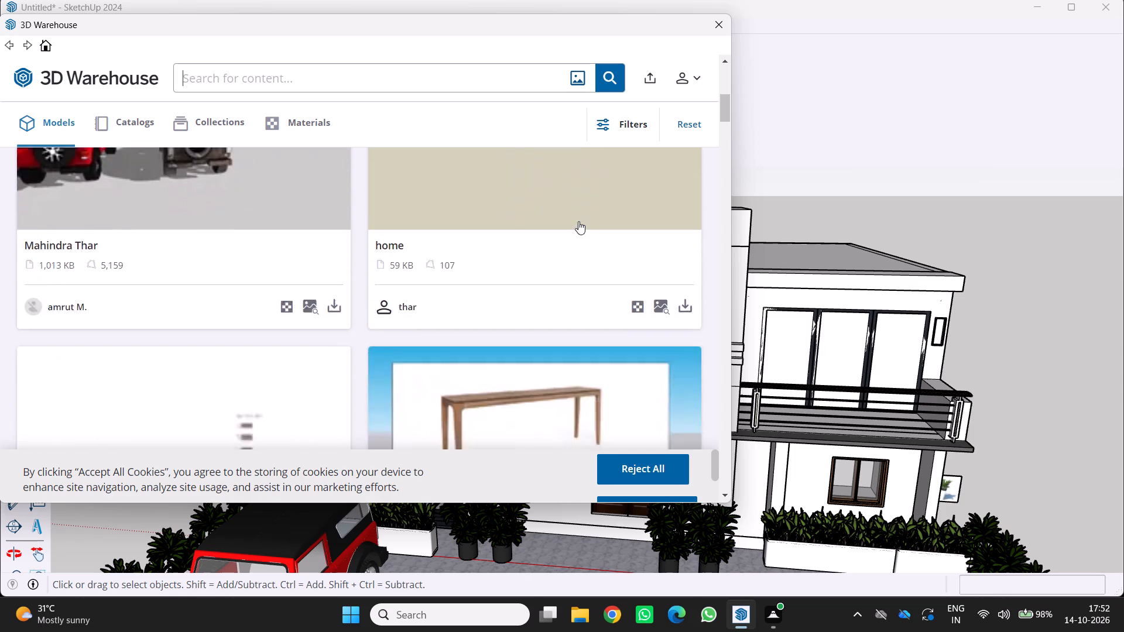
{"action": "scroll", "coordinate": [578, 221], "scroll_direction": "down", "scroll_amount": 12}
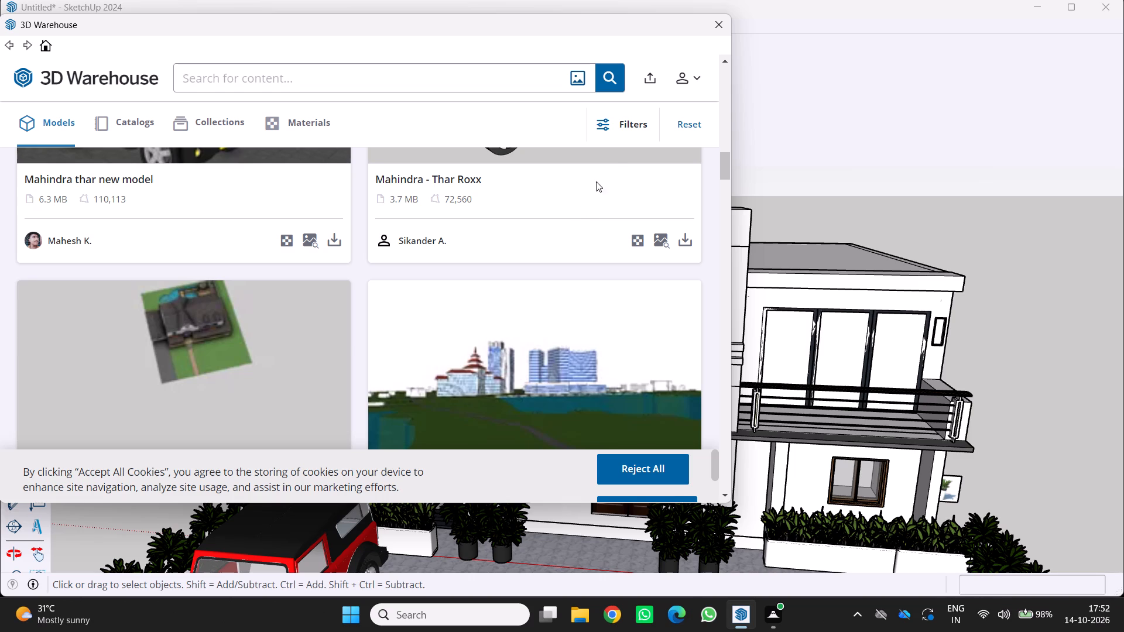
{"action": "scroll", "coordinate": [579, 238], "scroll_direction": "down", "scroll_amount": 1}
{"action": "scroll", "coordinate": [399, 327], "scroll_direction": "down", "scroll_amount": 1}
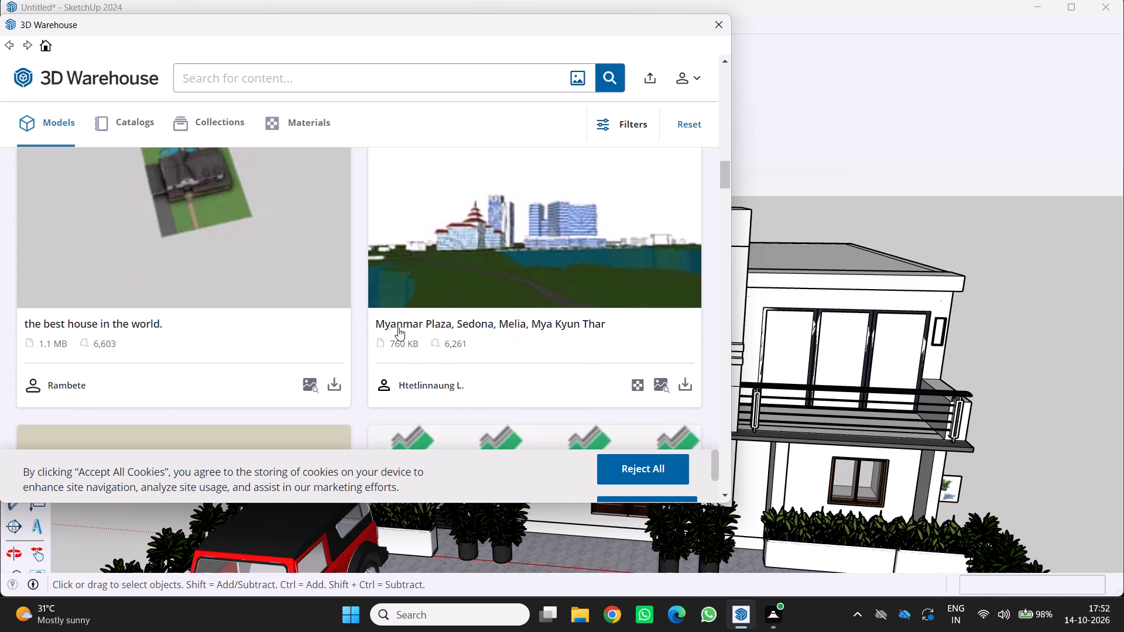
{"action": "scroll", "coordinate": [378, 213], "scroll_direction": "down", "scroll_amount": 4}
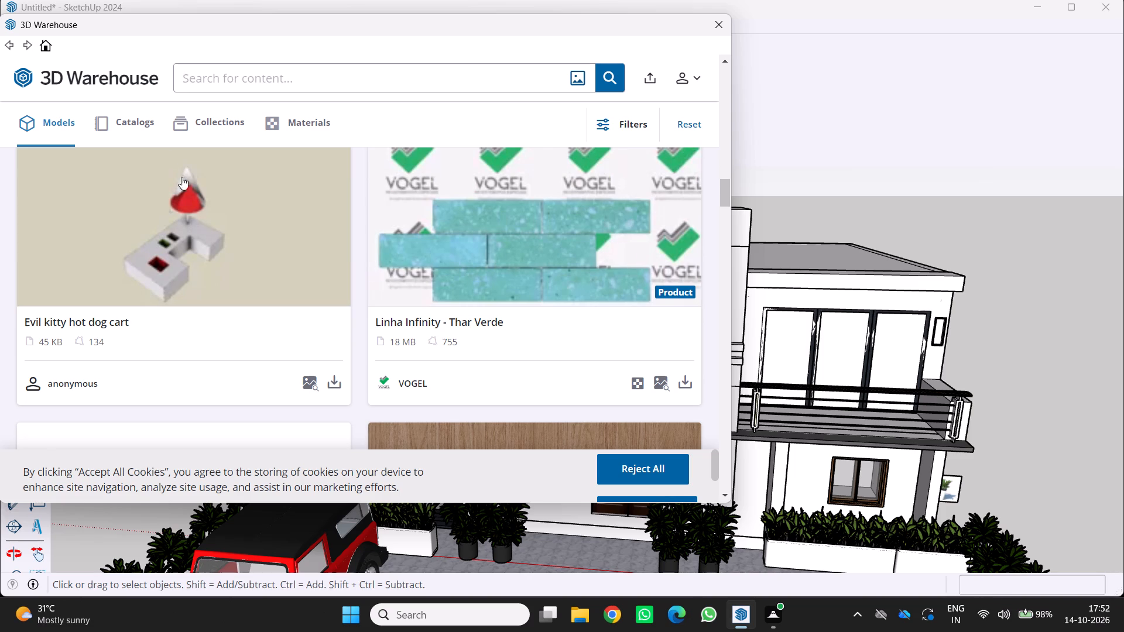
{"action": "scroll", "coordinate": [329, 286], "scroll_direction": "down", "scroll_amount": 3}
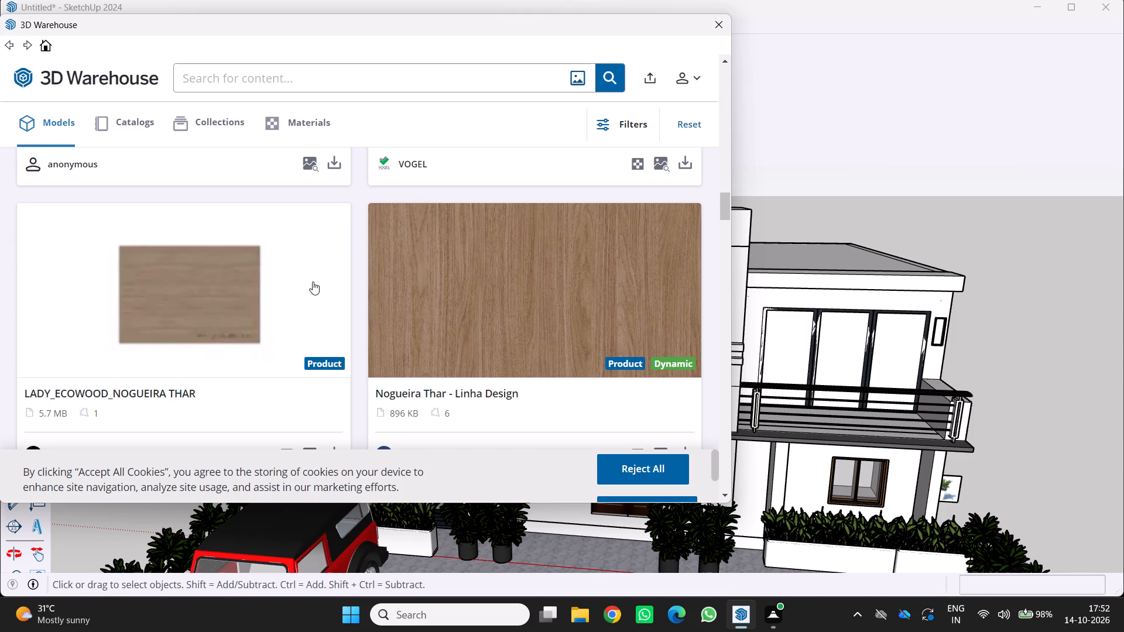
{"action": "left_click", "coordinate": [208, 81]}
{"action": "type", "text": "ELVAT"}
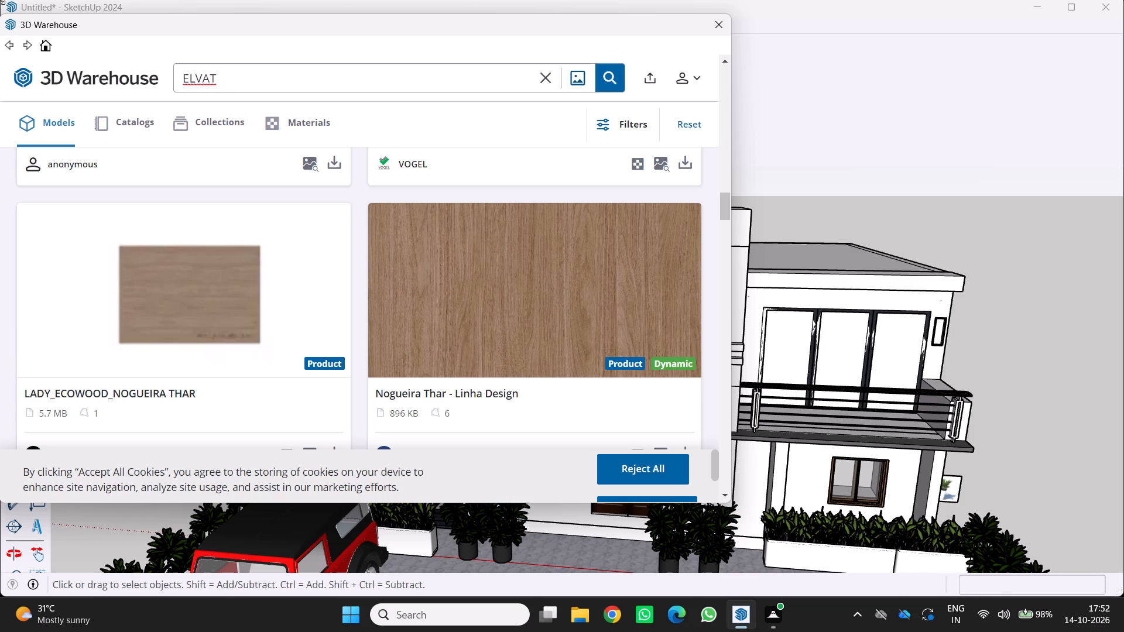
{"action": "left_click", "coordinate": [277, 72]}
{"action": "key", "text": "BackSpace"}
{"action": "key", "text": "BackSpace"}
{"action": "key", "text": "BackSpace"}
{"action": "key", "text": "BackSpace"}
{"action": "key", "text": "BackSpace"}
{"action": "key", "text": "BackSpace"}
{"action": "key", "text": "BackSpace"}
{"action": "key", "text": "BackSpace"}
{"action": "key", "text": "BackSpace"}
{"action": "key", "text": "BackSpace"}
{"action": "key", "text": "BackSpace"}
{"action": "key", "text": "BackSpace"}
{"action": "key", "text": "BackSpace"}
Search the 3D Warehouse models for PEACOCK.
{"action": "type", "text": "PECOCK"}
{"action": "left_click", "coordinate": [195, 80]}
{"action": "key", "text": "a"}
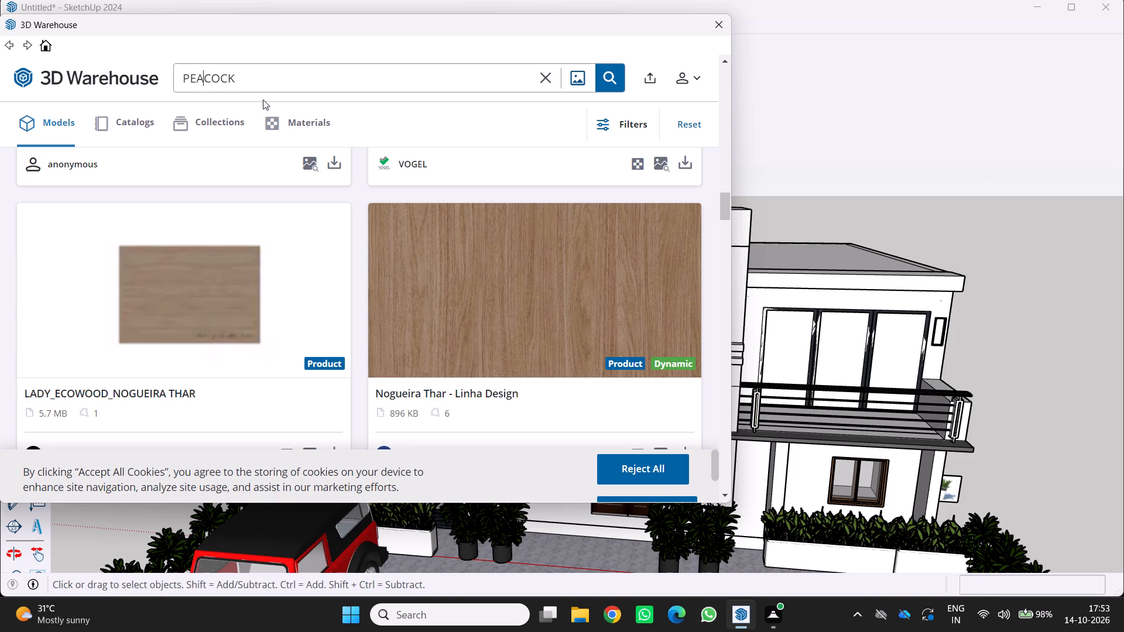
{"action": "left_click", "coordinate": [614, 81]}
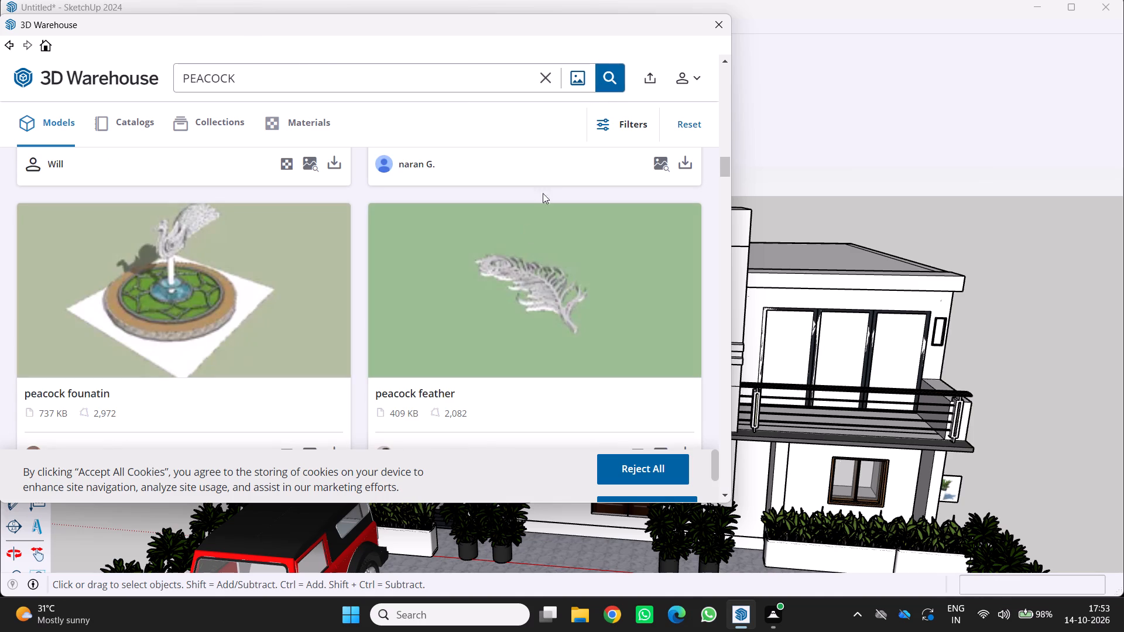
Look through the PEACOCK model results for a piece suited to the house's front wall.
{"action": "scroll", "coordinate": [503, 330], "scroll_direction": "down", "scroll_amount": 7}
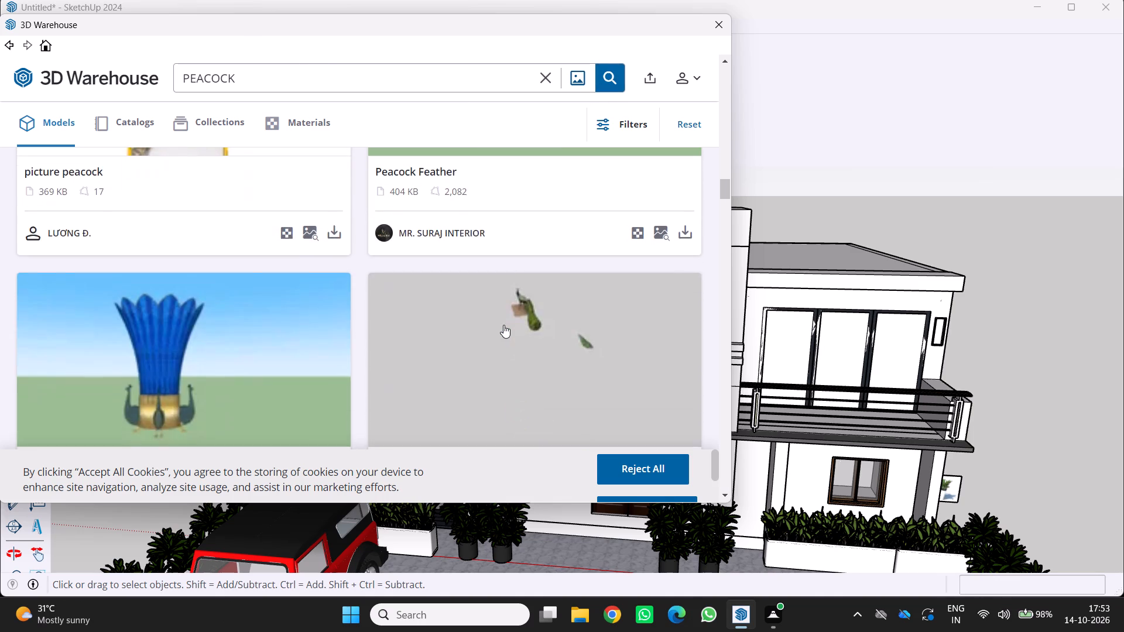
{"action": "scroll", "coordinate": [503, 325], "scroll_direction": "down", "scroll_amount": 6}
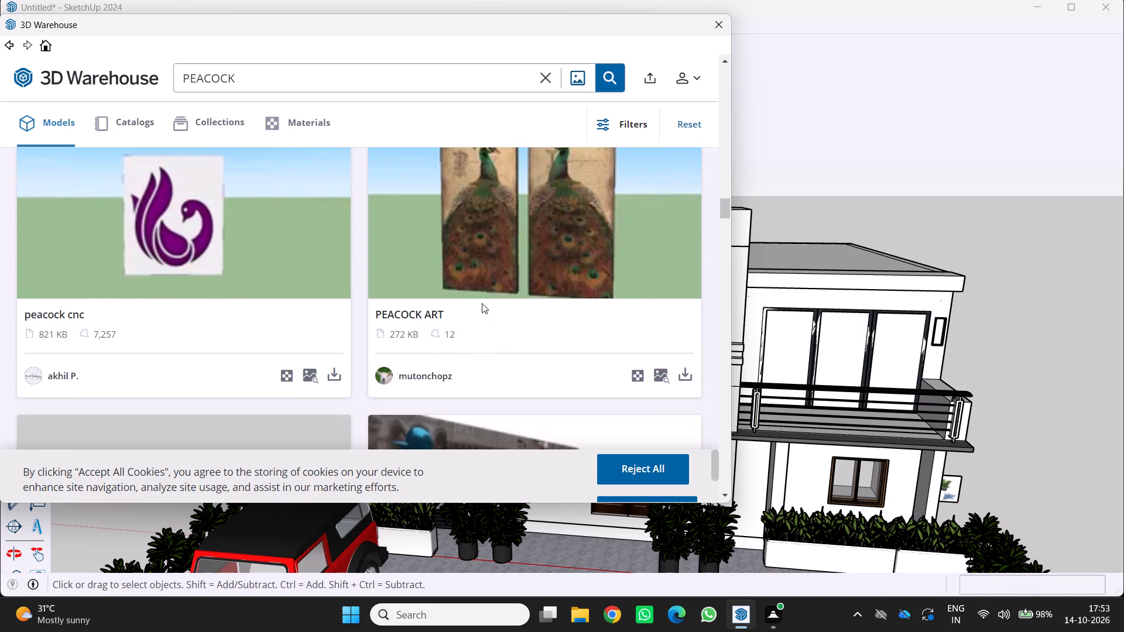
{"action": "scroll", "coordinate": [197, 236], "scroll_direction": "down", "scroll_amount": 10}
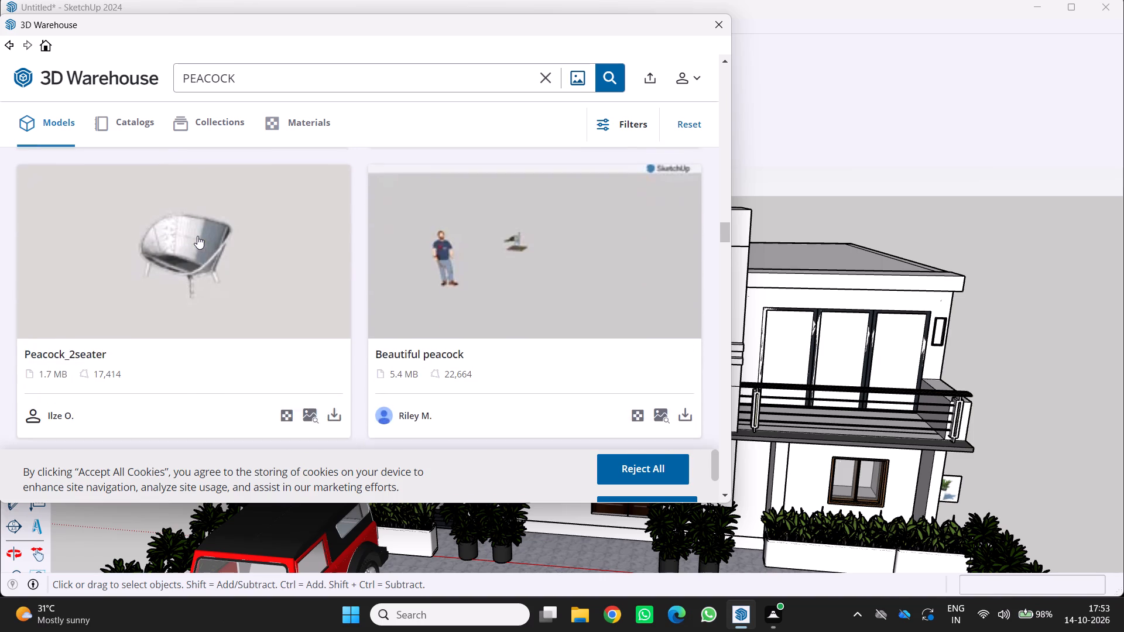
{"action": "scroll", "coordinate": [197, 236], "scroll_direction": "down", "scroll_amount": 4}
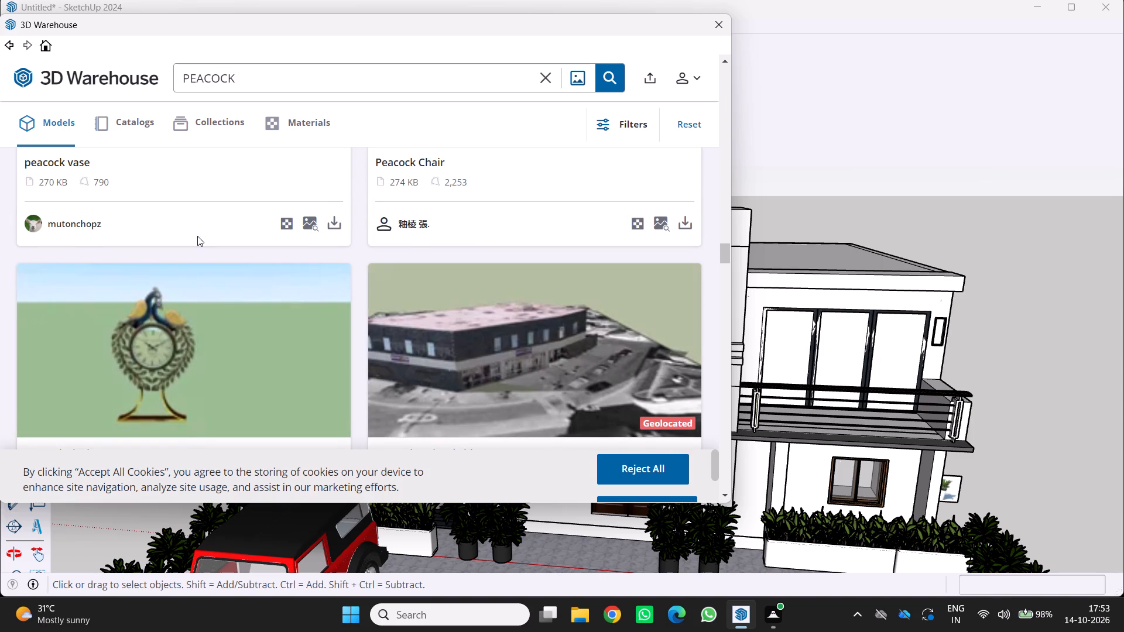
{"action": "scroll", "coordinate": [220, 311], "scroll_direction": "down", "scroll_amount": 4}
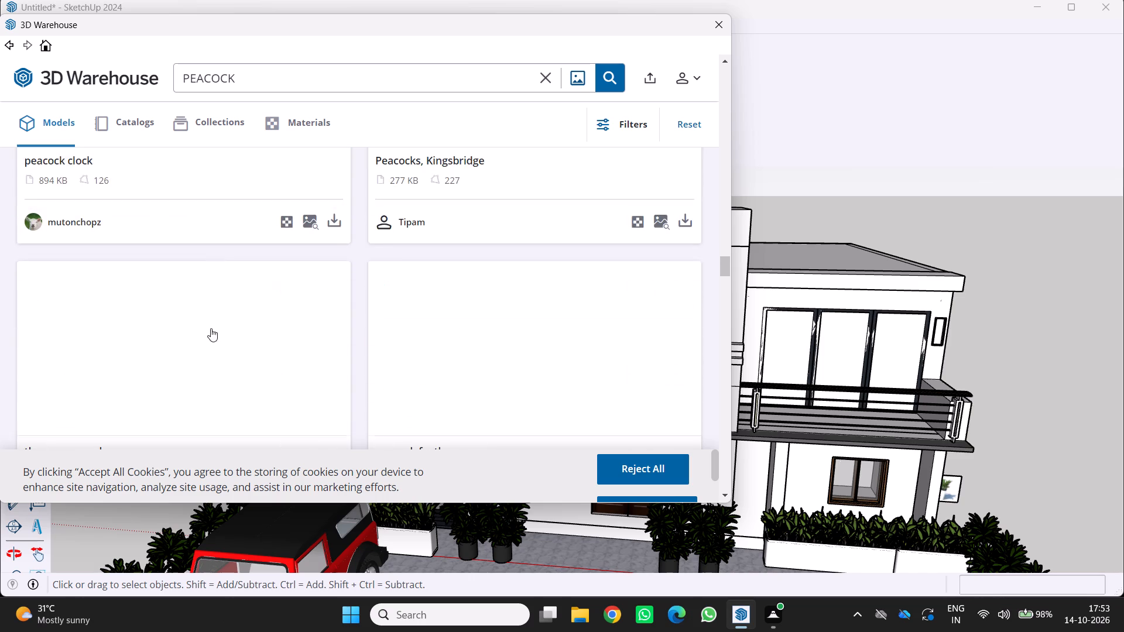
{"action": "scroll", "coordinate": [217, 348], "scroll_direction": "down", "scroll_amount": 3}
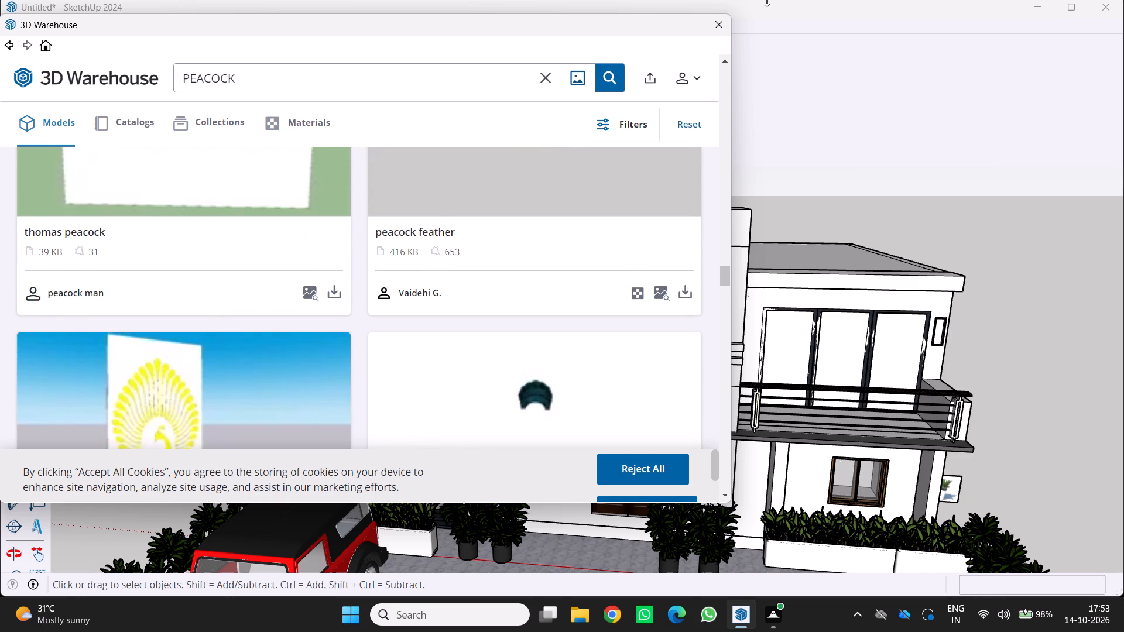
{"action": "scroll", "coordinate": [494, 335], "scroll_direction": "down", "scroll_amount": 9}
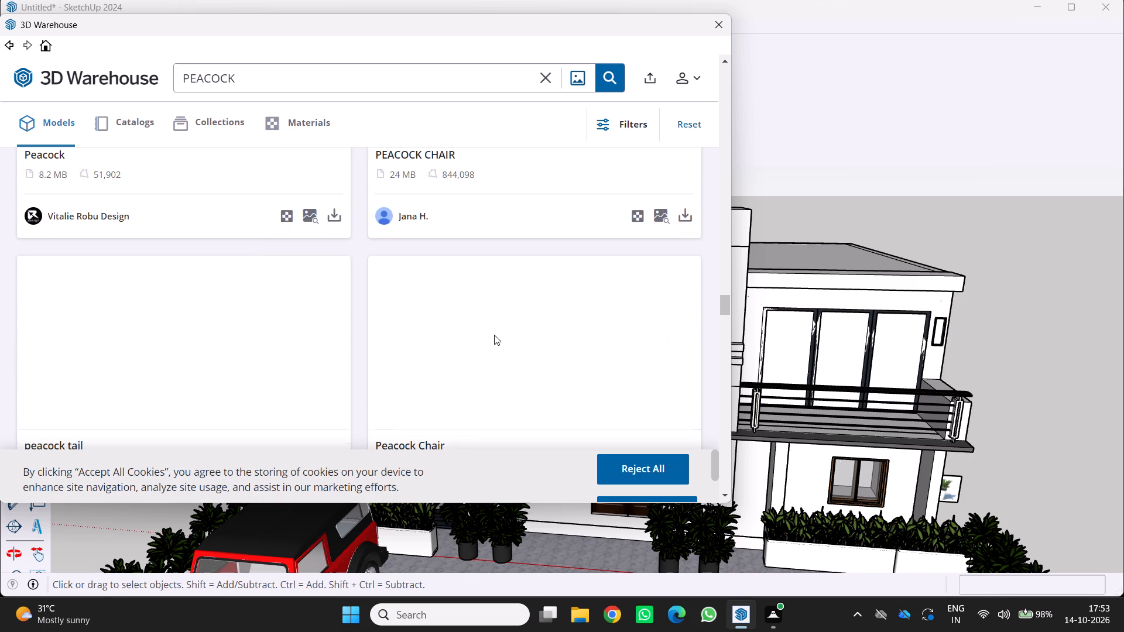
{"action": "scroll", "coordinate": [513, 305], "scroll_direction": "up", "scroll_amount": 1}
{"action": "scroll", "coordinate": [513, 305], "scroll_direction": "down", "scroll_amount": 2}
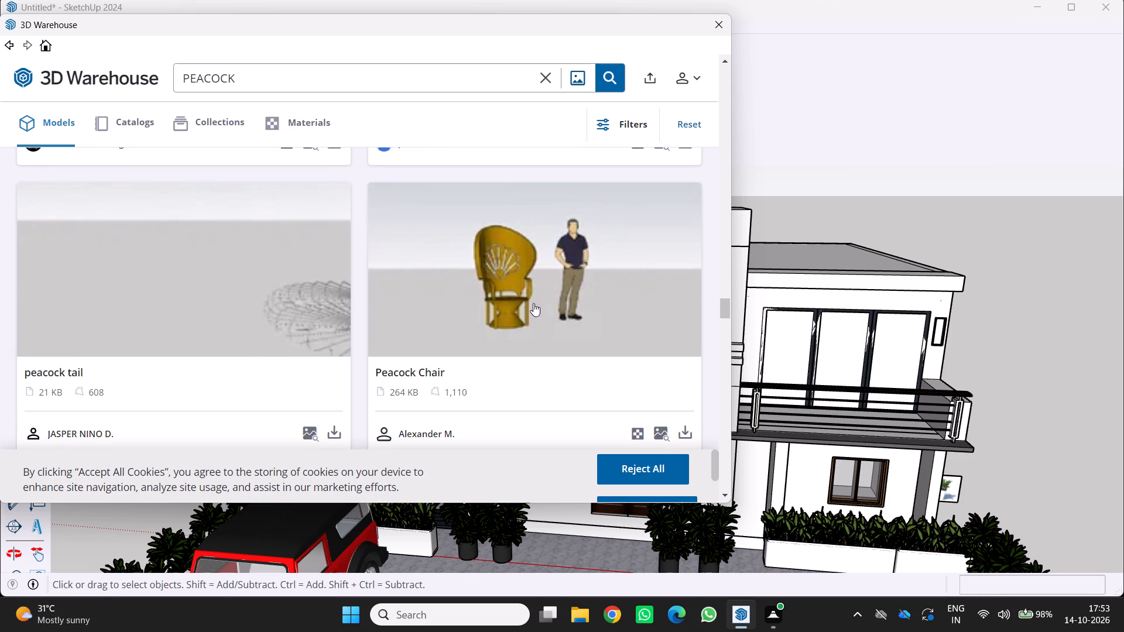
{"action": "scroll", "coordinate": [537, 303], "scroll_direction": "down", "scroll_amount": 14}
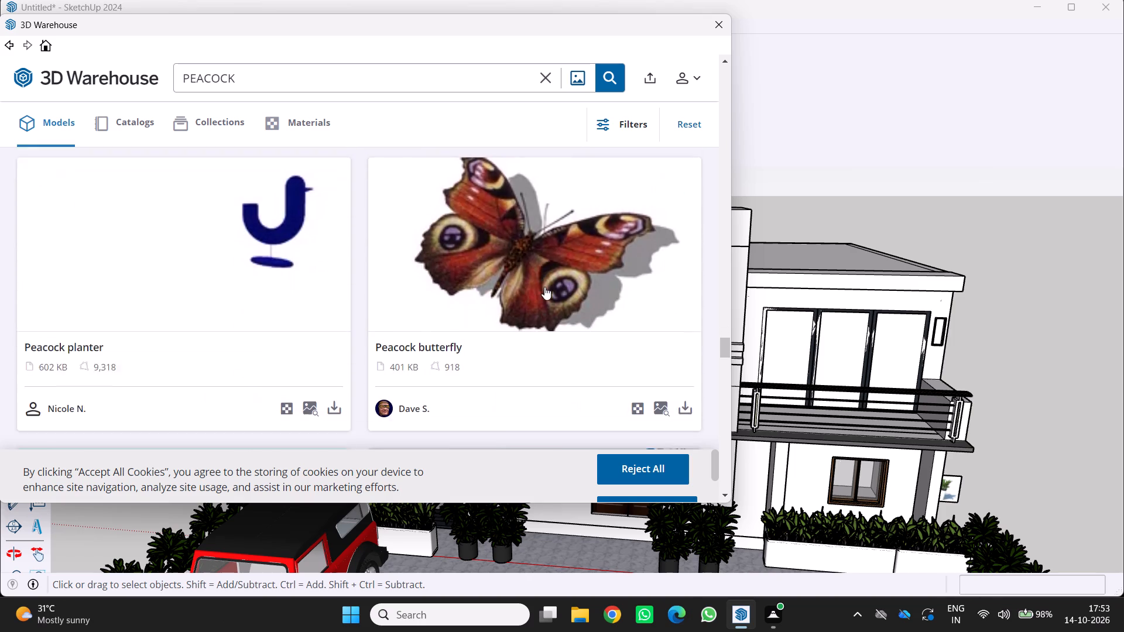
{"action": "scroll", "coordinate": [544, 287], "scroll_direction": "down", "scroll_amount": 7}
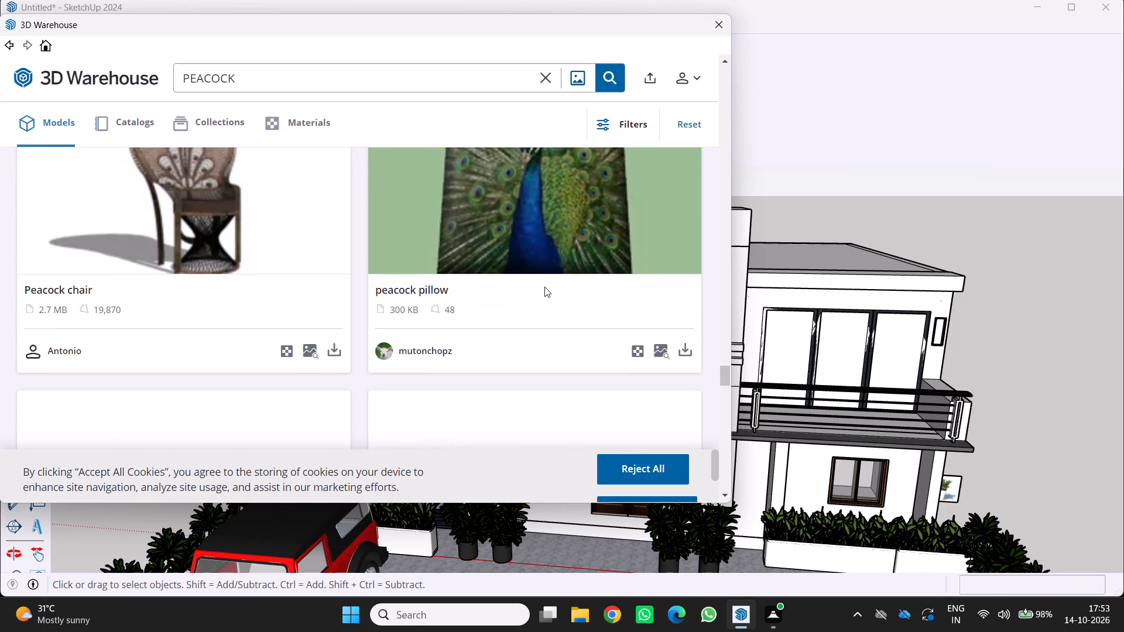
{"action": "scroll", "coordinate": [544, 287], "scroll_direction": "down", "scroll_amount": 1}
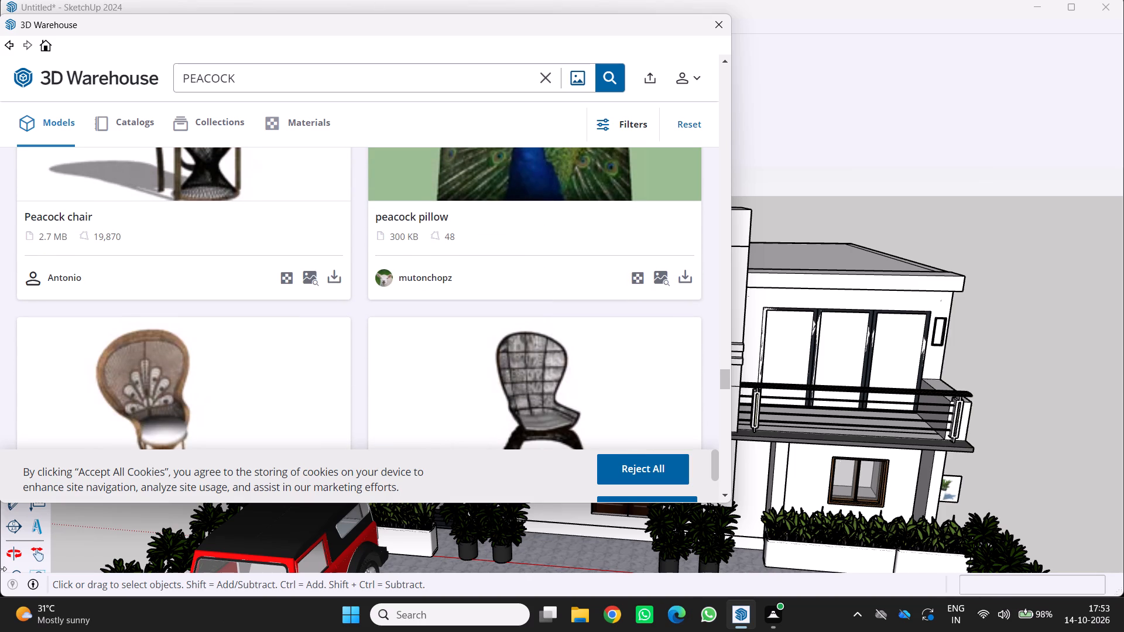
{"action": "scroll", "coordinate": [513, 236], "scroll_direction": "down", "scroll_amount": 3}
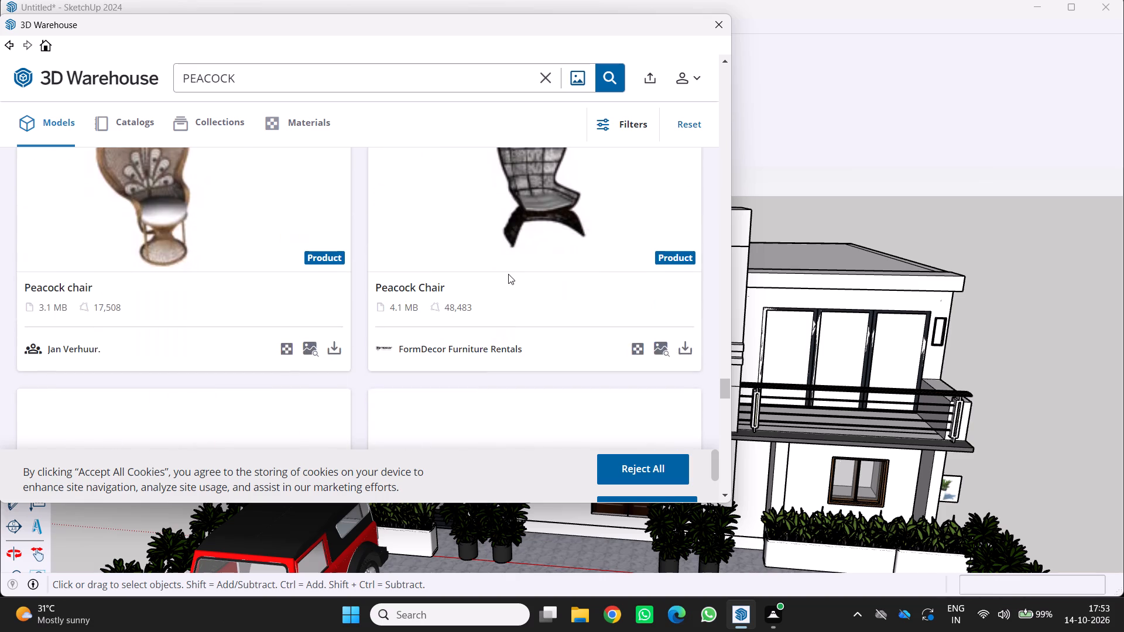
{"action": "scroll", "coordinate": [508, 274], "scroll_direction": "down", "scroll_amount": 8}
{"action": "scroll", "coordinate": [508, 274], "scroll_direction": "up", "scroll_amount": 1}
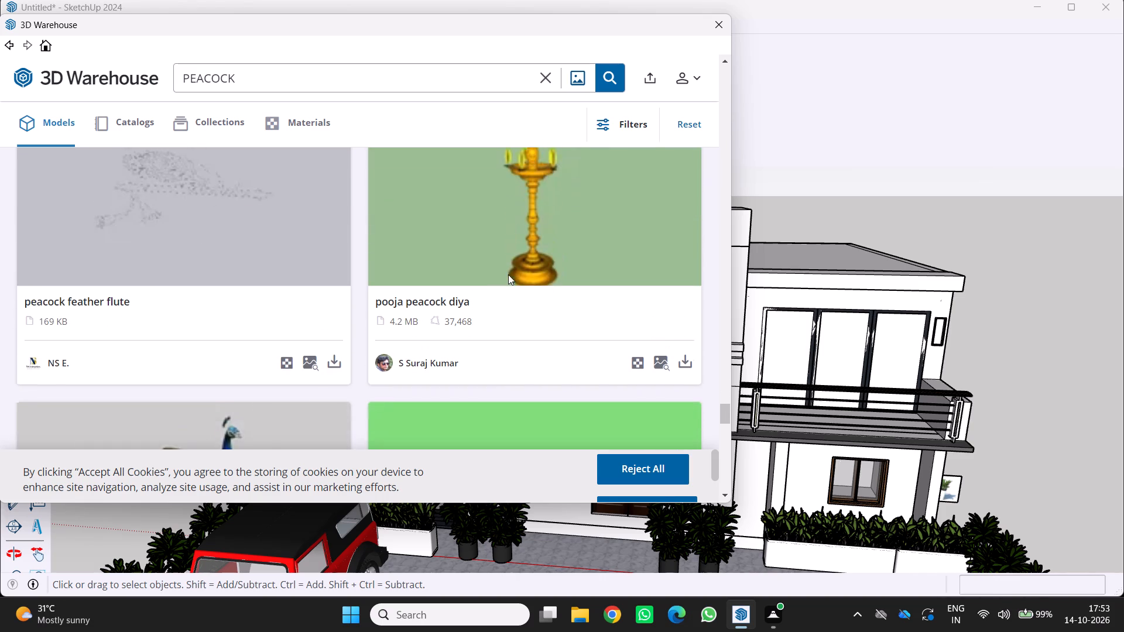
{"action": "scroll", "coordinate": [508, 274], "scroll_direction": "down", "scroll_amount": 7}
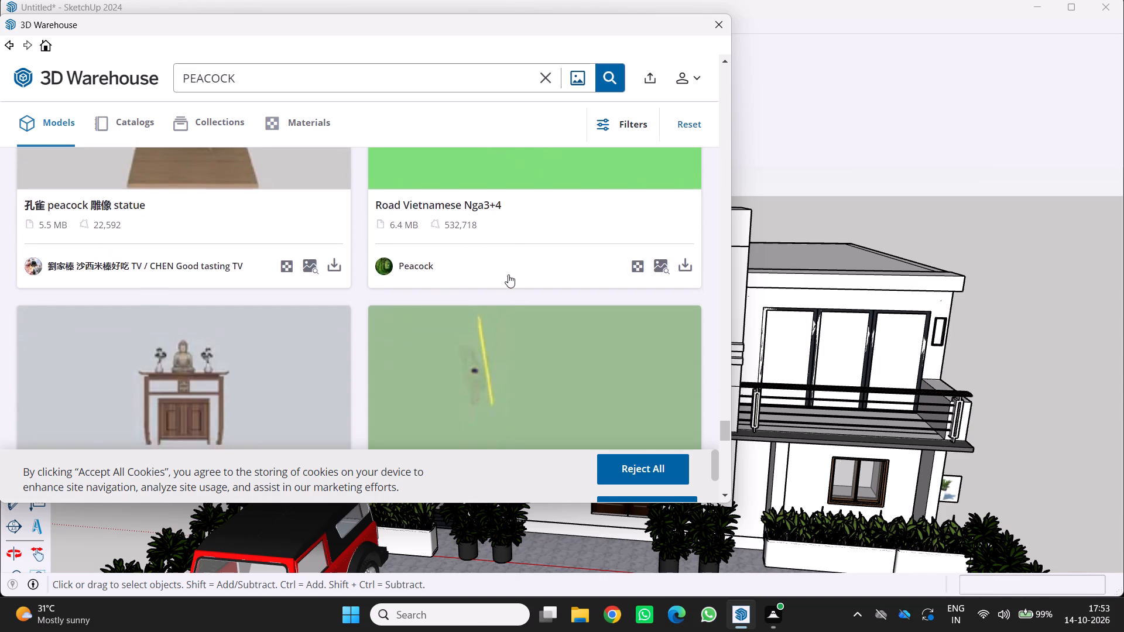
{"action": "scroll", "coordinate": [508, 274], "scroll_direction": "down", "scroll_amount": 10}
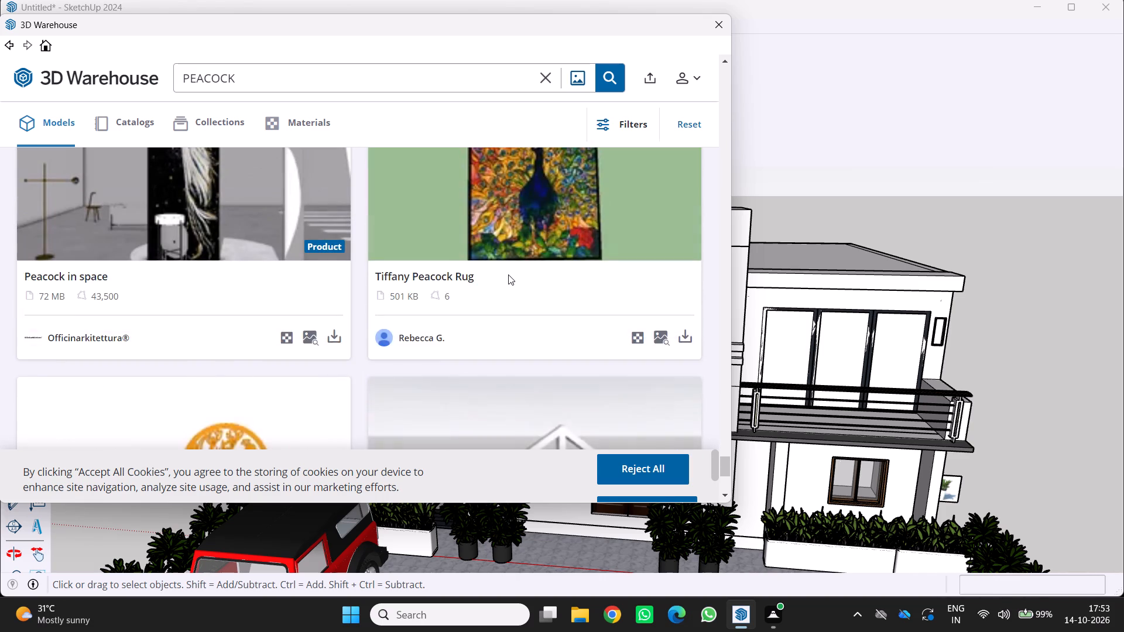
{"action": "scroll", "coordinate": [508, 274], "scroll_direction": "up", "scroll_amount": 3}
{"action": "scroll", "coordinate": [508, 274], "scroll_direction": "down", "scroll_amount": 7}
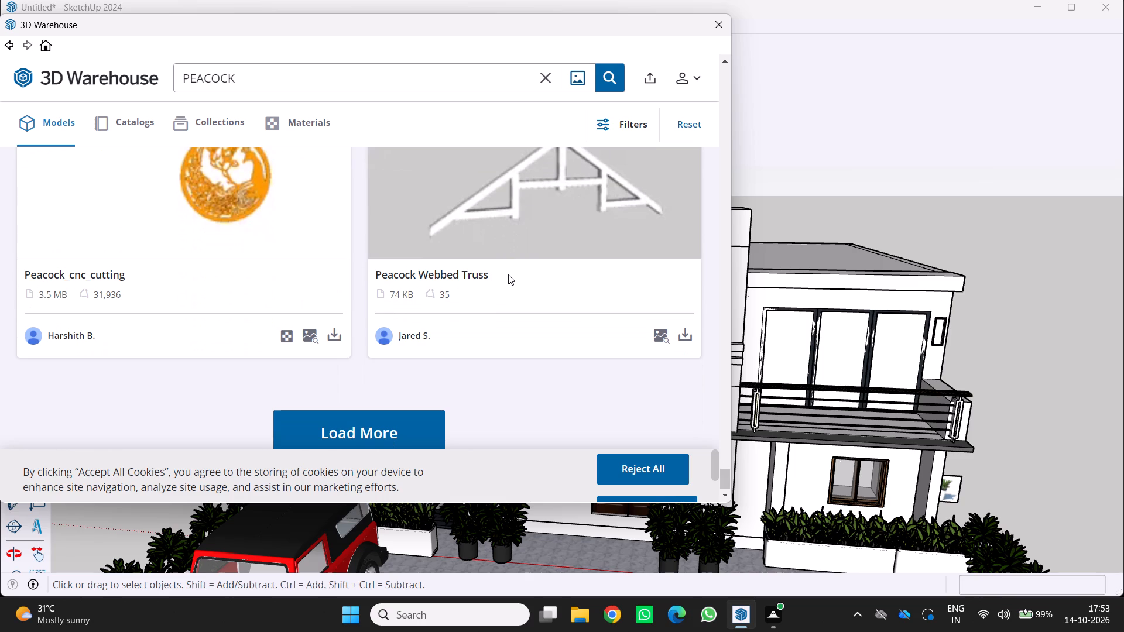
{"action": "scroll", "coordinate": [508, 274], "scroll_direction": "down", "scroll_amount": 7}
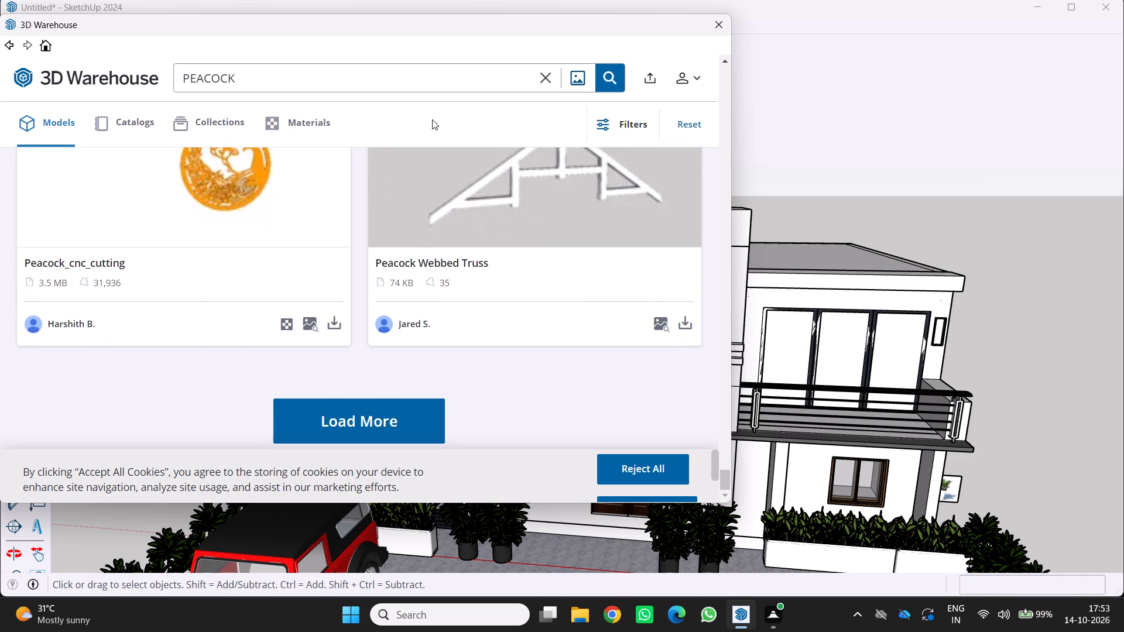
Extend the model search to PEACOCK WALL ELEVATION and check its results.
{"action": "left_click", "coordinate": [516, 69]}
{"action": "key", "text": "space"}
{"action": "type", "text": "WALL ELEC"}
{"action": "key", "text": "BackSpace"}
{"action": "type", "text": "VATION"}
{"action": "key", "text": "Return"}
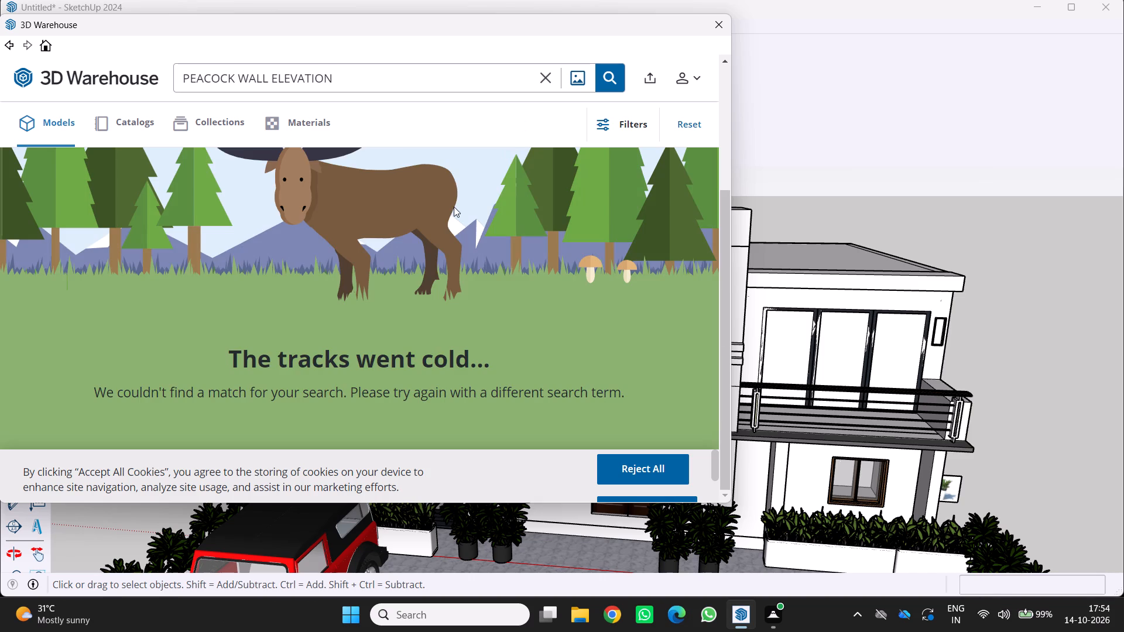
{"action": "scroll", "coordinate": [454, 207], "scroll_direction": "down", "scroll_amount": 4}
Replace the search term with ELEVATION and search the 3D Warehouse models.
{"action": "left_click", "coordinate": [353, 68]}
{"action": "key", "text": "BackSpace"}
{"action": "key", "text": "BackSpace"}
{"action": "key", "text": "BackSpace"}
{"action": "key", "text": "BackSpace"}
{"action": "key", "text": "BackSpace"}
{"action": "key", "text": "BackSpace"}
{"action": "key", "text": "BackSpace"}
{"action": "key", "text": "BackSpace"}
{"action": "key", "text": "BackSpace"}
{"action": "key", "text": "BackSpace"}
{"action": "key", "text": "BackSpace"}
{"action": "key", "text": "BackSpace"}
{"action": "key", "text": "BackSpace"}
{"action": "key", "text": "BackSpace"}
{"action": "key", "text": "BackSpace"}
{"action": "key", "text": "BackSpace"}
{"action": "key", "text": "BackSpace"}
{"action": "key", "text": "BackSpace"}
{"action": "key", "text": "BackSpace"}
{"action": "key", "text": "BackSpace"}
{"action": "key", "text": "BackSpace"}
{"action": "key", "text": "BackSpace"}
{"action": "key", "text": "BackSpace"}
{"action": "key", "text": "BackSpace"}
{"action": "key", "text": "BackSpace"}
{"action": "key", "text": "BackSpace"}
{"action": "key", "text": "BackSpace"}
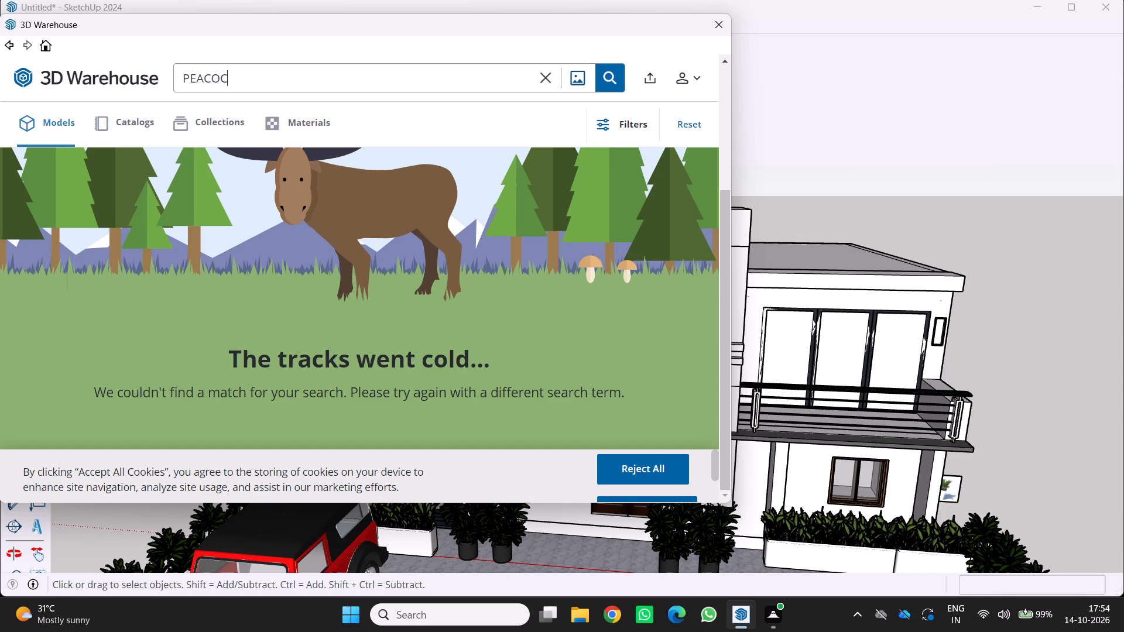
{"action": "type", "text": "ELEVATION"}
{"action": "key", "text": "space"}
{"action": "left_click", "coordinate": [608, 78]}
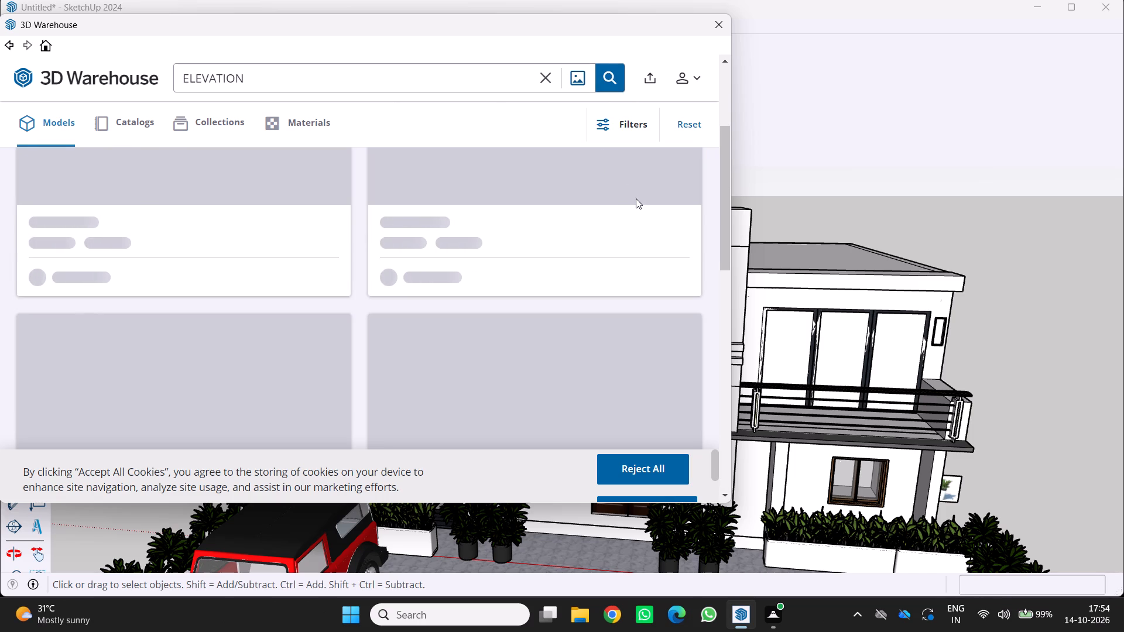
Look through the ELEVATION model results for a wall feature for the facade.
{"action": "scroll", "coordinate": [568, 257], "scroll_direction": "down", "scroll_amount": 8}
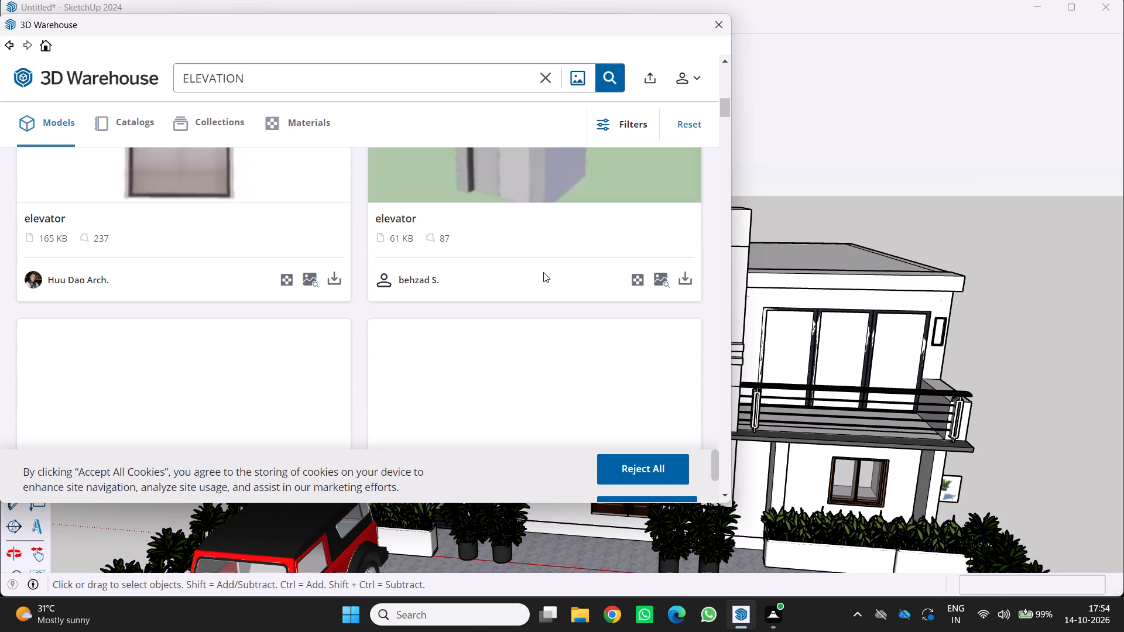
{"action": "scroll", "coordinate": [543, 273], "scroll_direction": "up", "scroll_amount": 5}
{"action": "scroll", "coordinate": [543, 273], "scroll_direction": "down", "scroll_amount": 8}
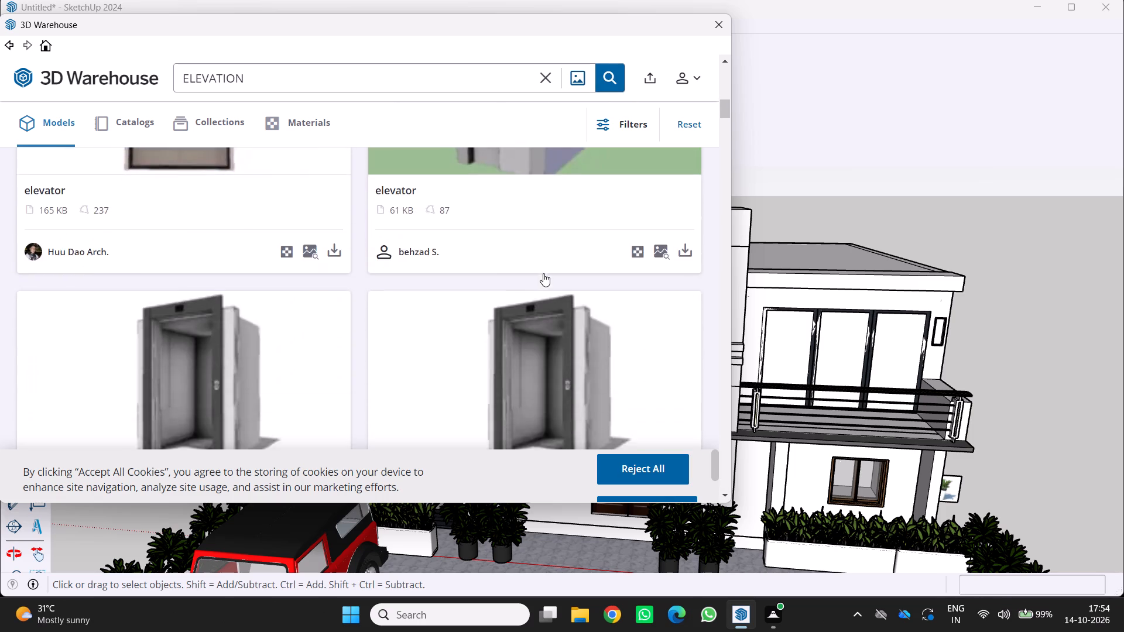
{"action": "scroll", "coordinate": [543, 273], "scroll_direction": "down", "scroll_amount": 7}
Extend the search term to ELEVATION FOR WALL and search the models again.
{"action": "left_click", "coordinate": [283, 81]}
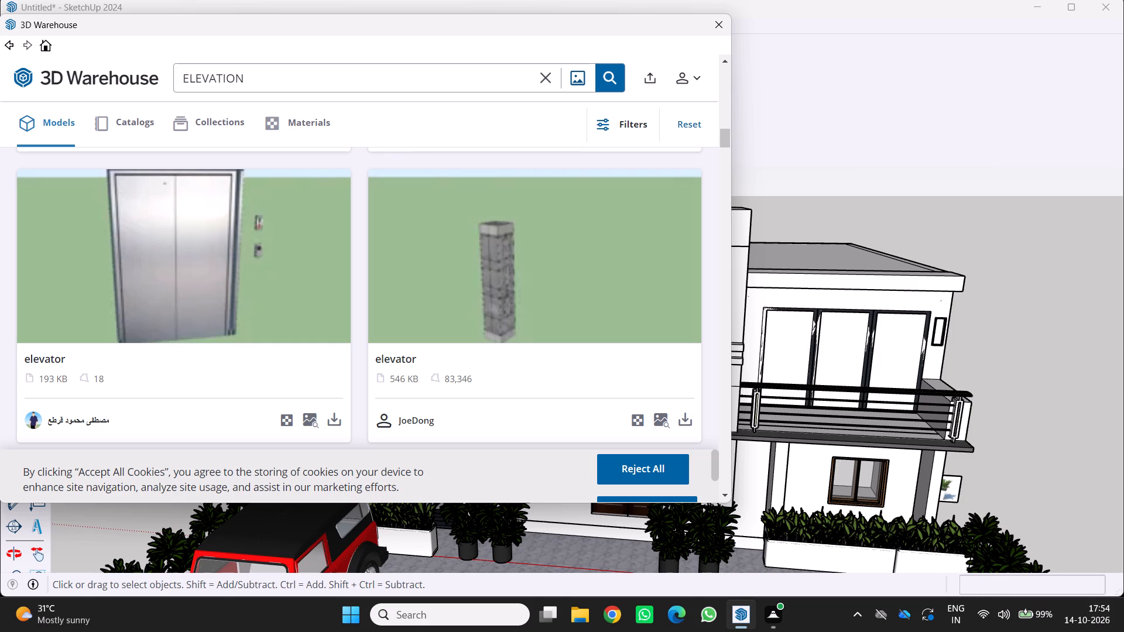
{"action": "key", "text": "space"}
{"action": "type", "text": "FRO"}
{"action": "key", "text": "BackSpace"}
{"action": "key", "text": "BackSpace"}
{"action": "key", "text": "o"}
{"action": "type", "text": "R WALL"}
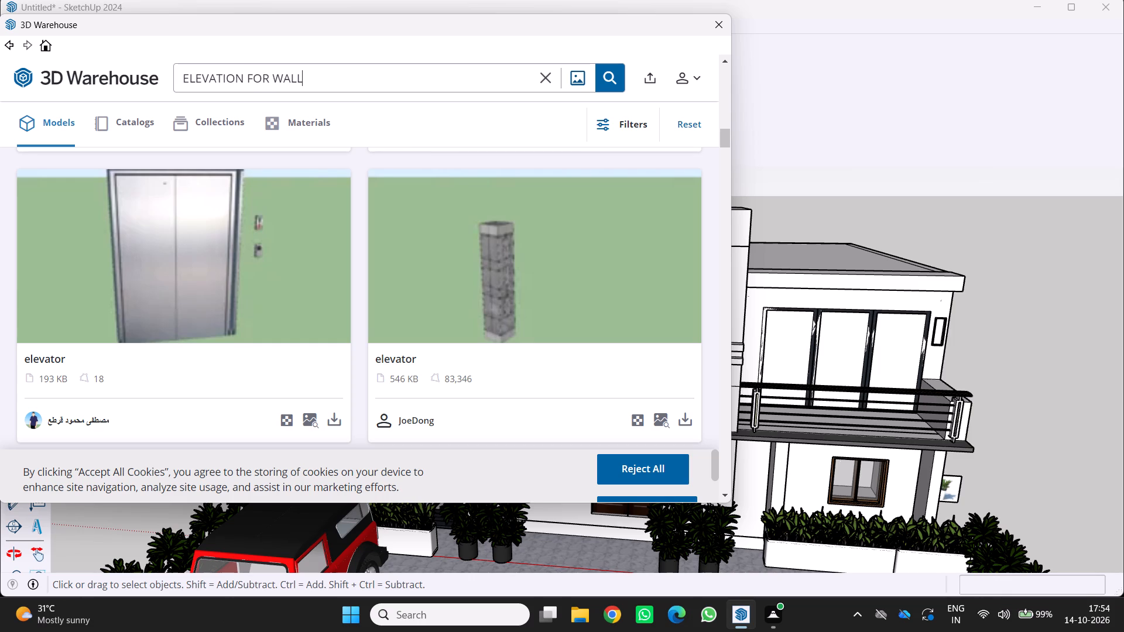
{"action": "left_click", "coordinate": [608, 74]}
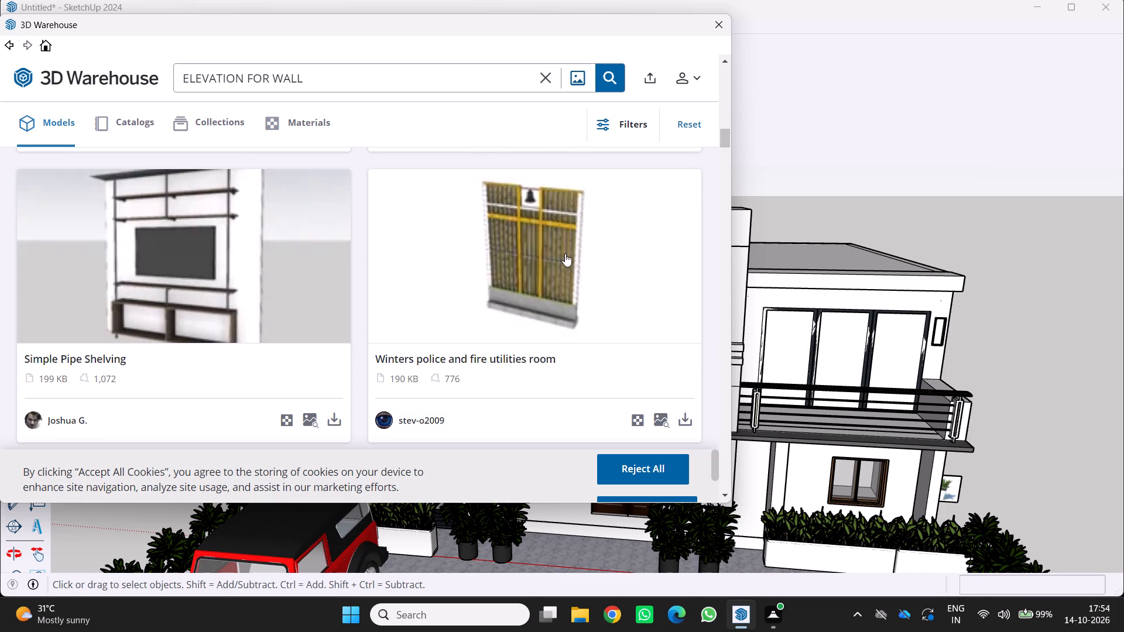
Look through the ELEVATION FOR WALL model results for a decorative feature for the facade.
{"action": "scroll", "coordinate": [566, 265], "scroll_direction": "down", "scroll_amount": 12}
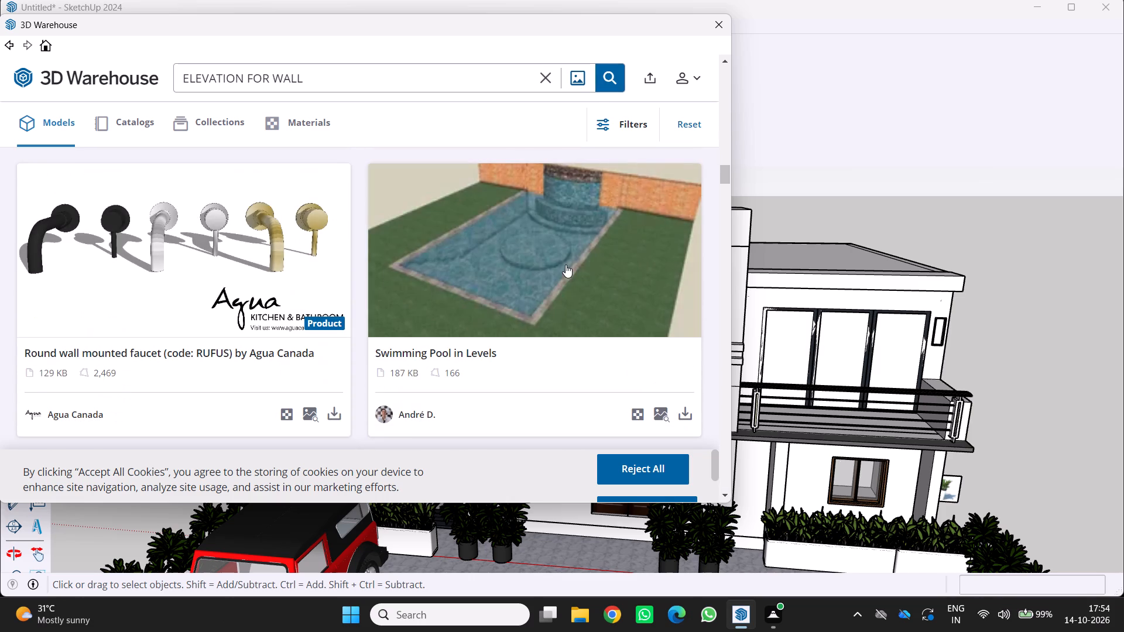
{"action": "scroll", "coordinate": [566, 265], "scroll_direction": "down", "scroll_amount": 17}
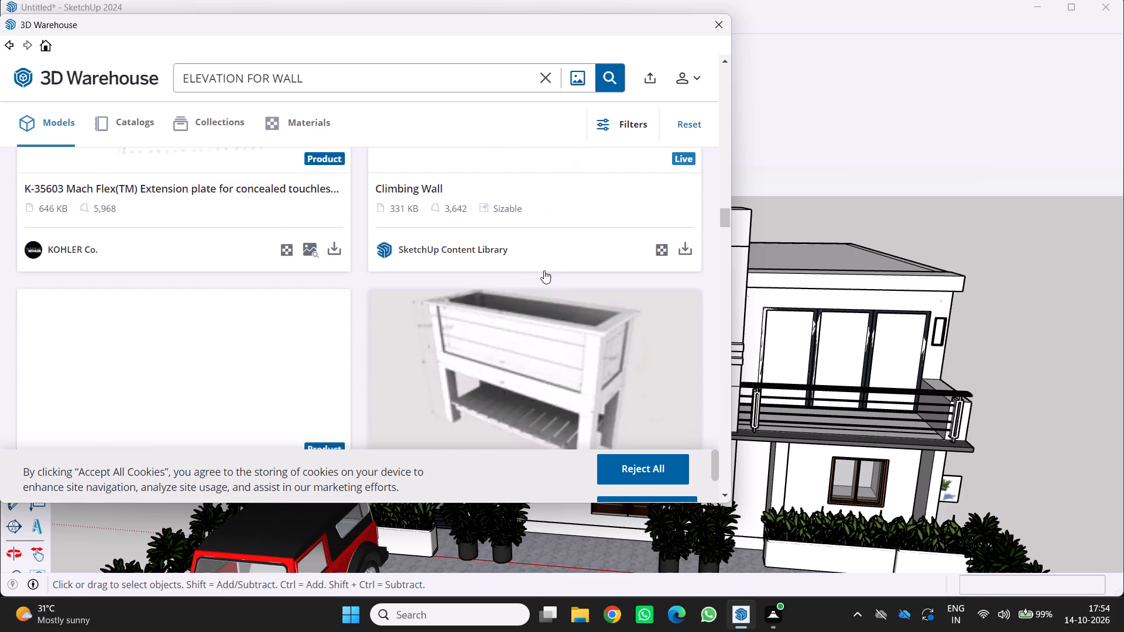
{"action": "scroll", "coordinate": [544, 270], "scroll_direction": "up", "scroll_amount": 5}
{"action": "scroll", "coordinate": [544, 270], "scroll_direction": "down", "scroll_amount": 8}
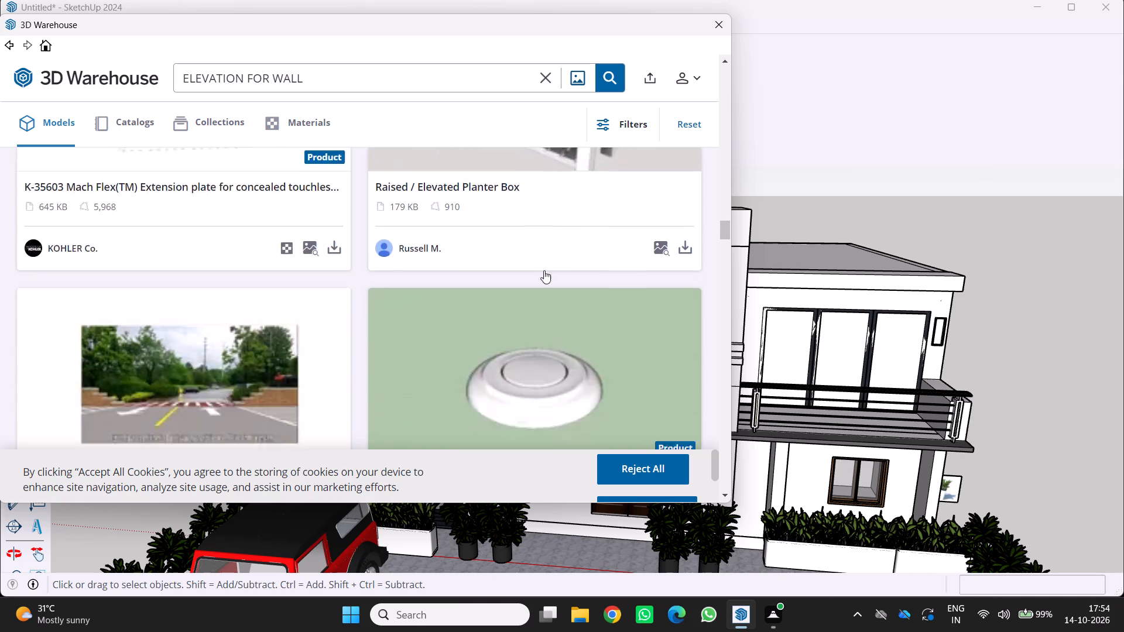
{"action": "scroll", "coordinate": [544, 270], "scroll_direction": "down", "scroll_amount": 10}
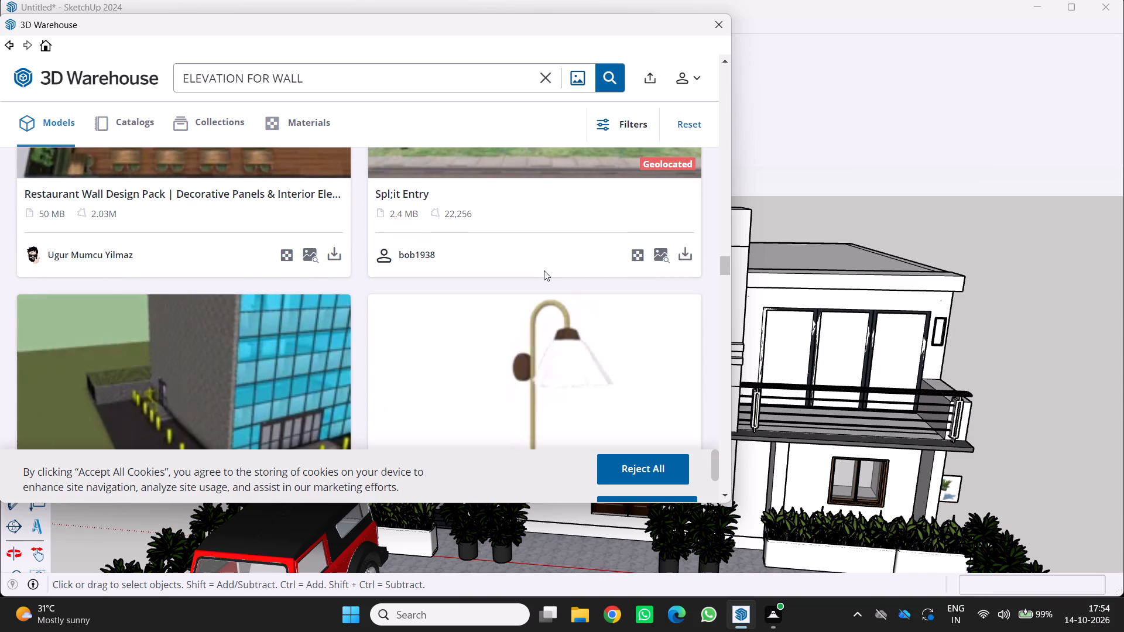
{"action": "scroll", "coordinate": [544, 270], "scroll_direction": "down", "scroll_amount": 10}
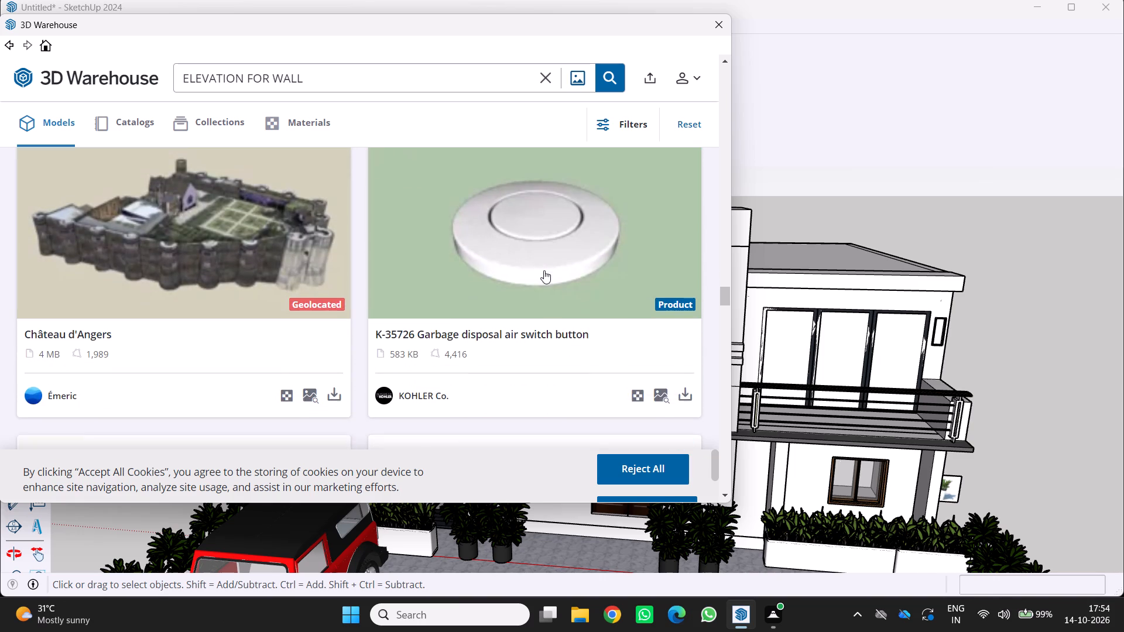
{"action": "scroll", "coordinate": [544, 270], "scroll_direction": "down", "scroll_amount": 13}
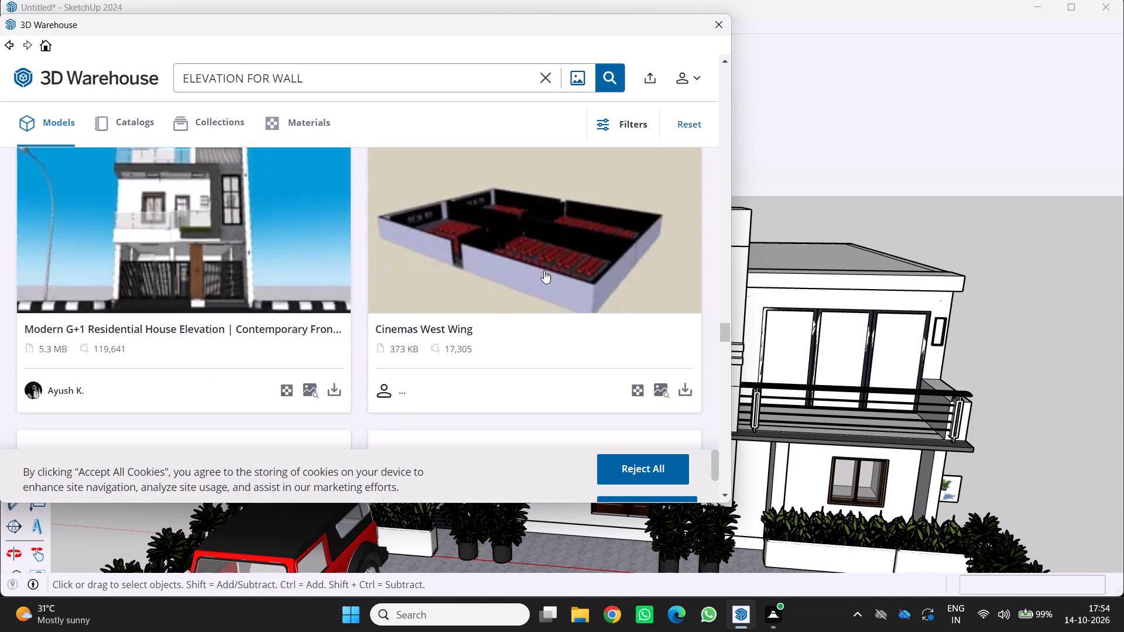
{"action": "scroll", "coordinate": [544, 270], "scroll_direction": "down", "scroll_amount": 14}
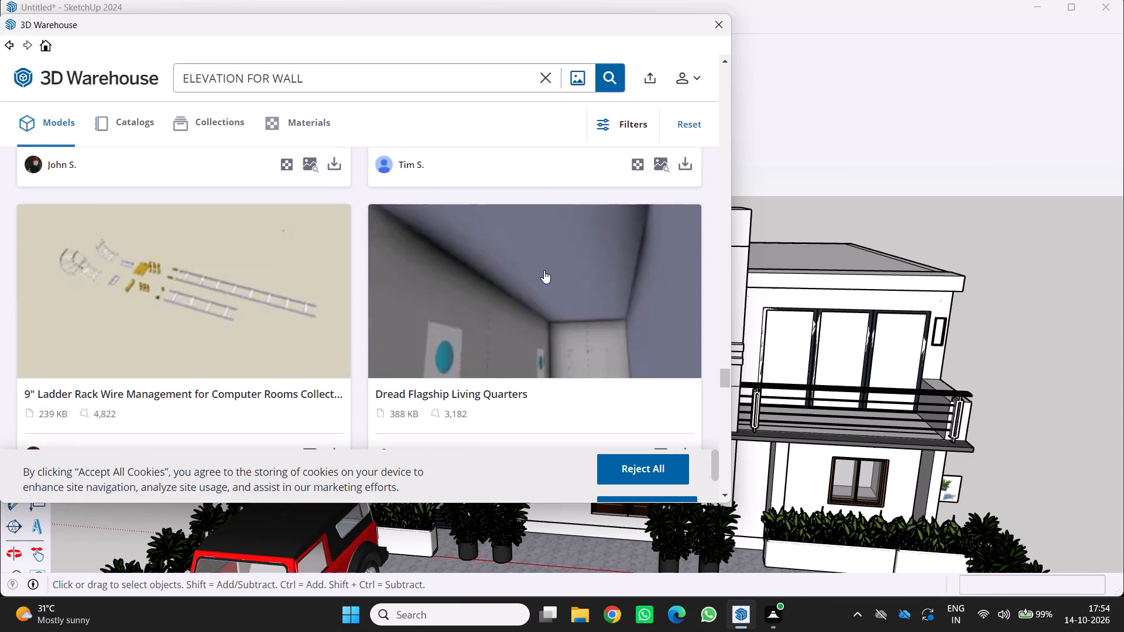
{"action": "scroll", "coordinate": [544, 270], "scroll_direction": "down", "scroll_amount": 11}
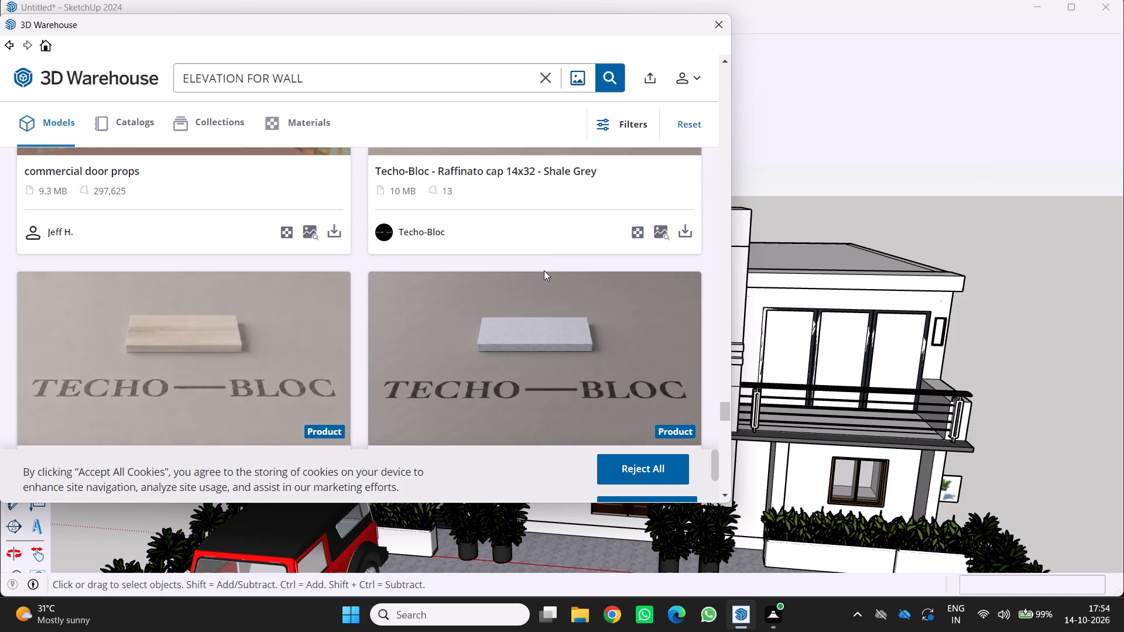
{"action": "scroll", "coordinate": [544, 270], "scroll_direction": "down", "scroll_amount": 4}
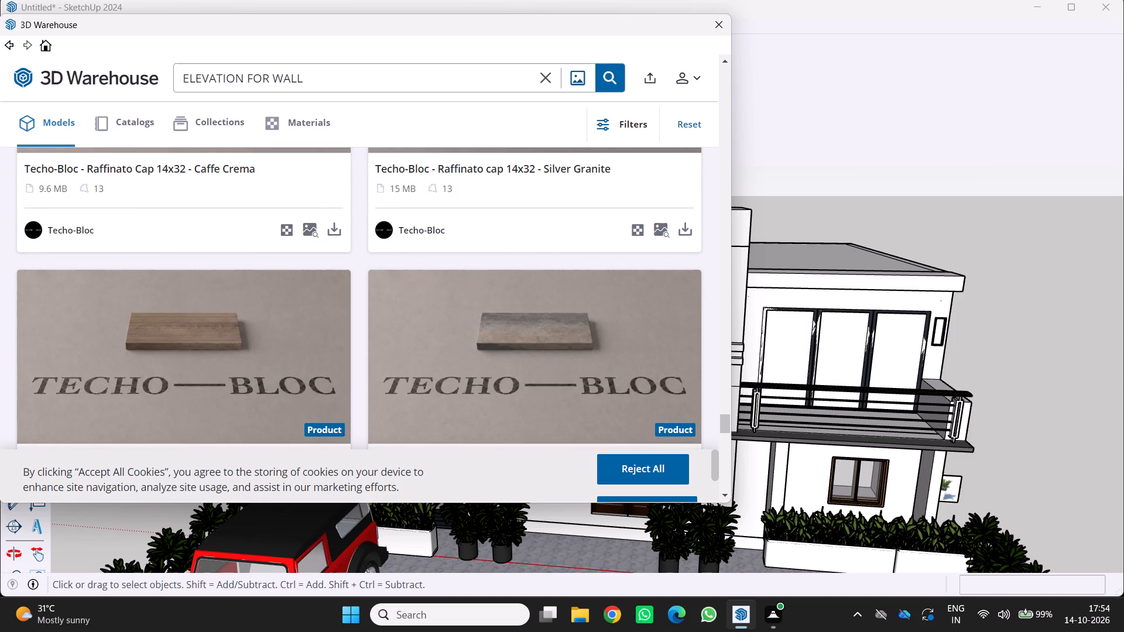
Replace the search term with ENTRANCE FACE and search the 3D Warehouse models.
{"action": "left_click", "coordinate": [244, 73]}
{"action": "key", "text": "BackSpace"}
{"action": "key", "text": "BackSpace"}
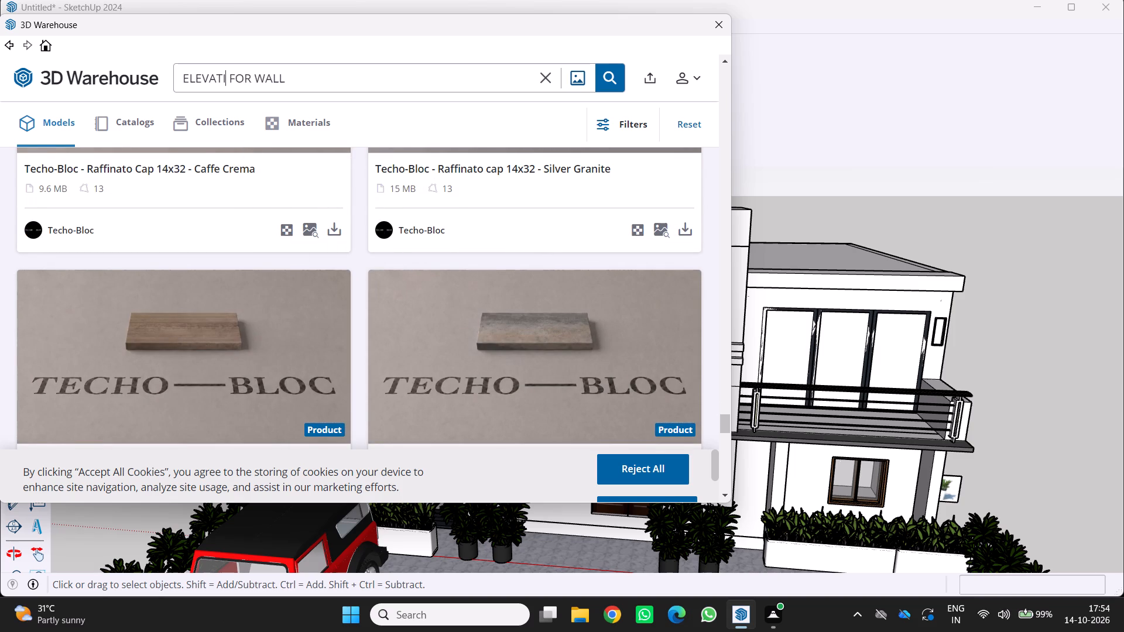
{"action": "key", "text": "BackSpace"}
{"action": "key", "text": "BackSpace"}
{"action": "key", "text": "BackSpace"}
{"action": "key", "text": "BackSpace"}
{"action": "key", "text": "BackSpace"}
{"action": "key", "text": "BackSpace"}
{"action": "key", "text": "BackSpace"}
{"action": "key", "text": "Right"}
{"action": "key", "text": "Right"}
{"action": "key", "text": "Right"}
{"action": "key", "text": "Right"}
{"action": "key", "text": "Right"}
{"action": "key", "text": "Right"}
{"action": "key", "text": "Right"}
{"action": "key", "text": "Right"}
{"action": "key", "text": "Right"}
{"action": "key", "text": "Right"}
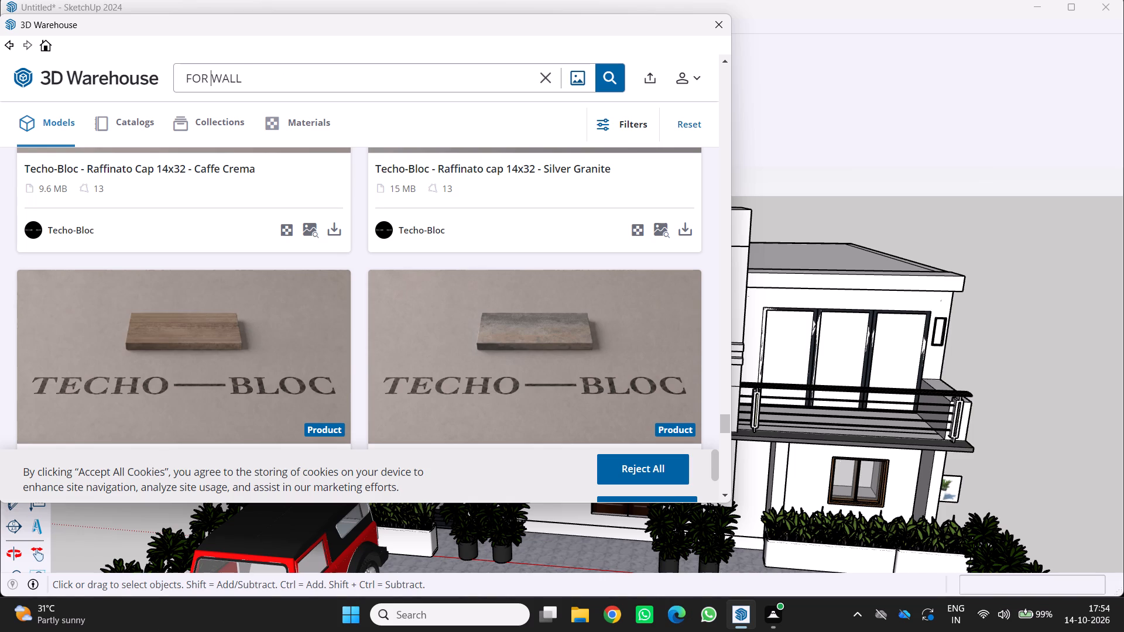
{"action": "key", "text": "BackSpace"}
{"action": "key", "text": "BackSpace"}
{"action": "key", "text": "BackSpace"}
{"action": "key", "text": "BackSpace"}
{"action": "key", "text": "BackSpace"}
{"action": "key", "text": "BackSpace"}
{"action": "key", "text": "BackSpace"}
{"action": "key", "text": "BackSpace"}
{"action": "type", "text": "ENT"}
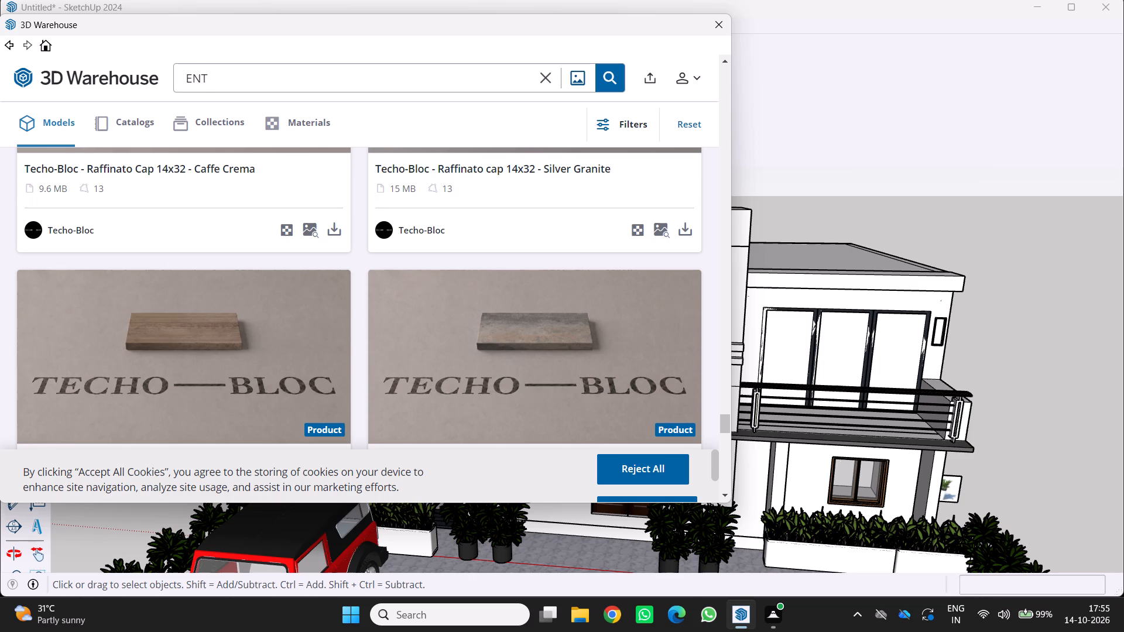
{"action": "type", "text": "RANCE"}
{"action": "key", "text": "space"}
{"action": "type", "text": "FACE"}
{"action": "left_click", "coordinate": [605, 81]}
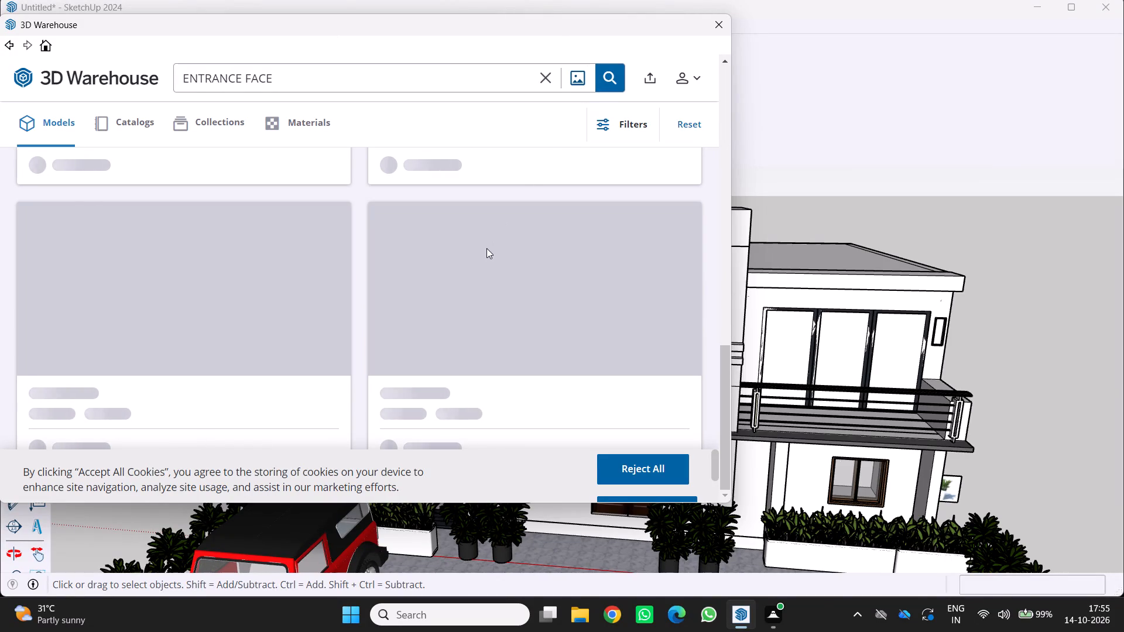
Look through the ENTRANCE FACE model results, loading more of them, for a suitable facade feature.
{"action": "scroll", "coordinate": [383, 285], "scroll_direction": "down", "scroll_amount": 2}
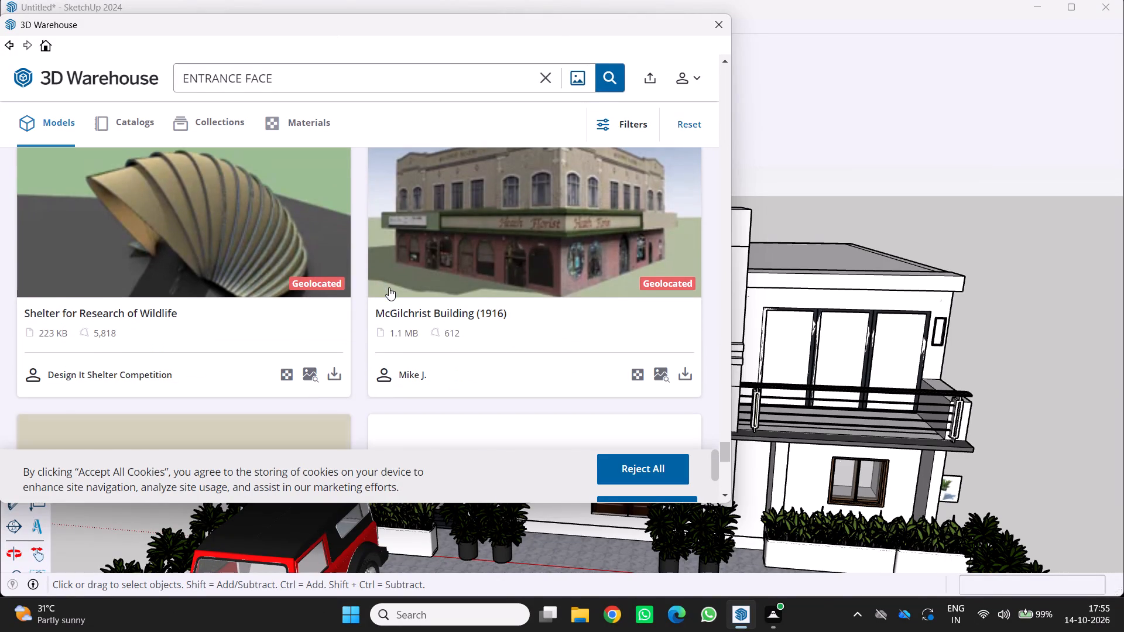
{"action": "scroll", "coordinate": [389, 287], "scroll_direction": "down", "scroll_amount": 12}
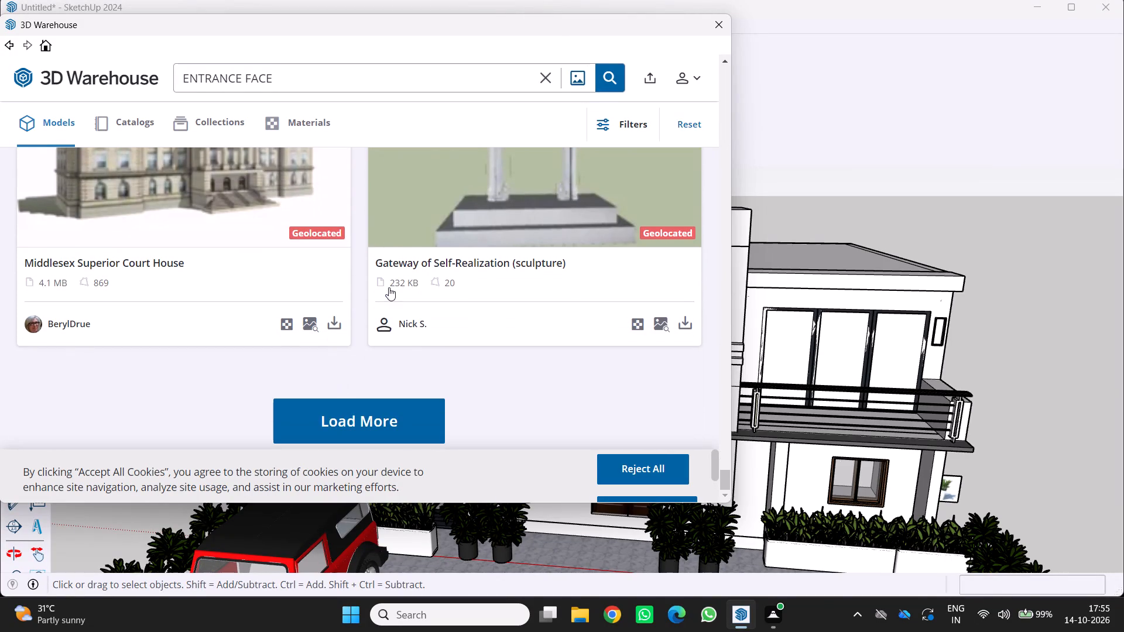
{"action": "scroll", "coordinate": [389, 287], "scroll_direction": "down", "scroll_amount": 2}
{"action": "left_click", "coordinate": [368, 421]}
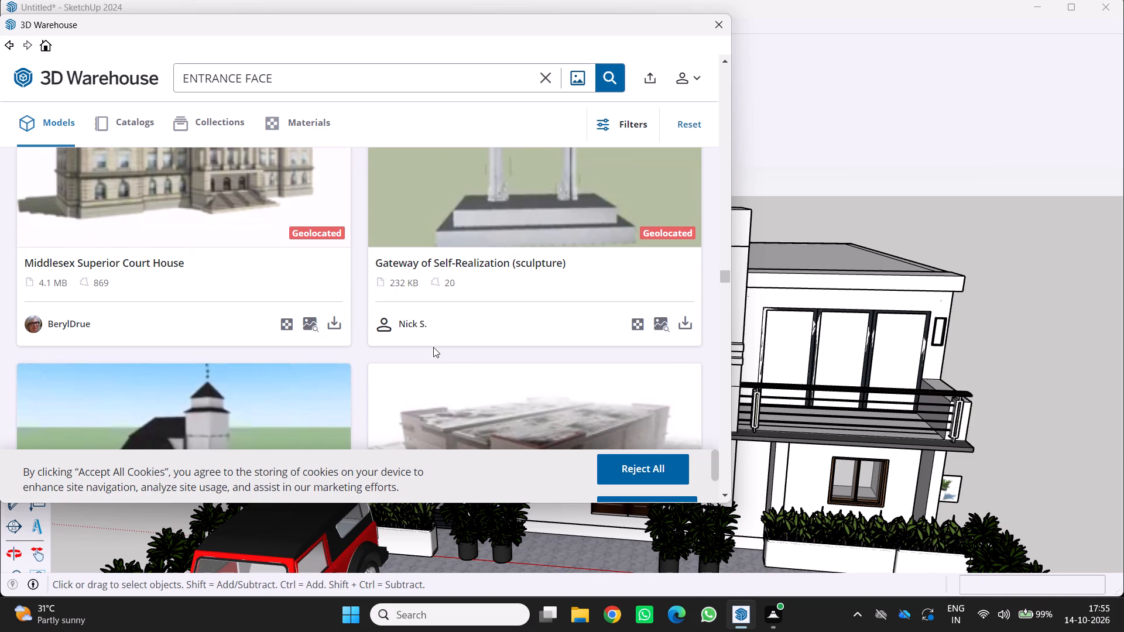
{"action": "scroll", "coordinate": [446, 351], "scroll_direction": "down", "scroll_amount": 9}
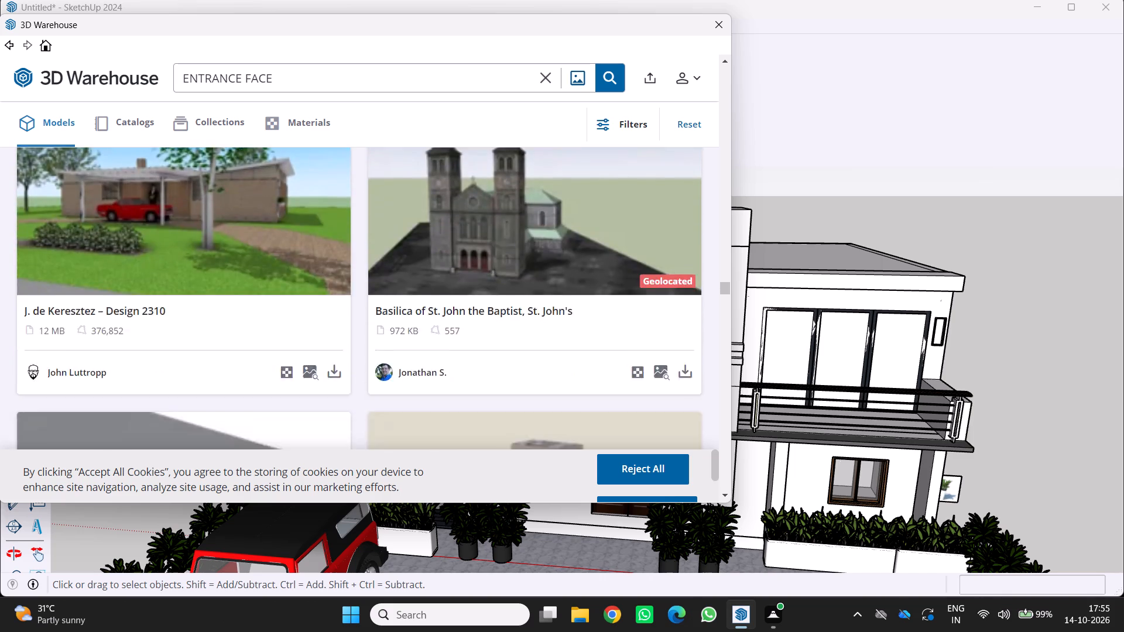
{"action": "scroll", "coordinate": [446, 351], "scroll_direction": "down", "scroll_amount": 2}
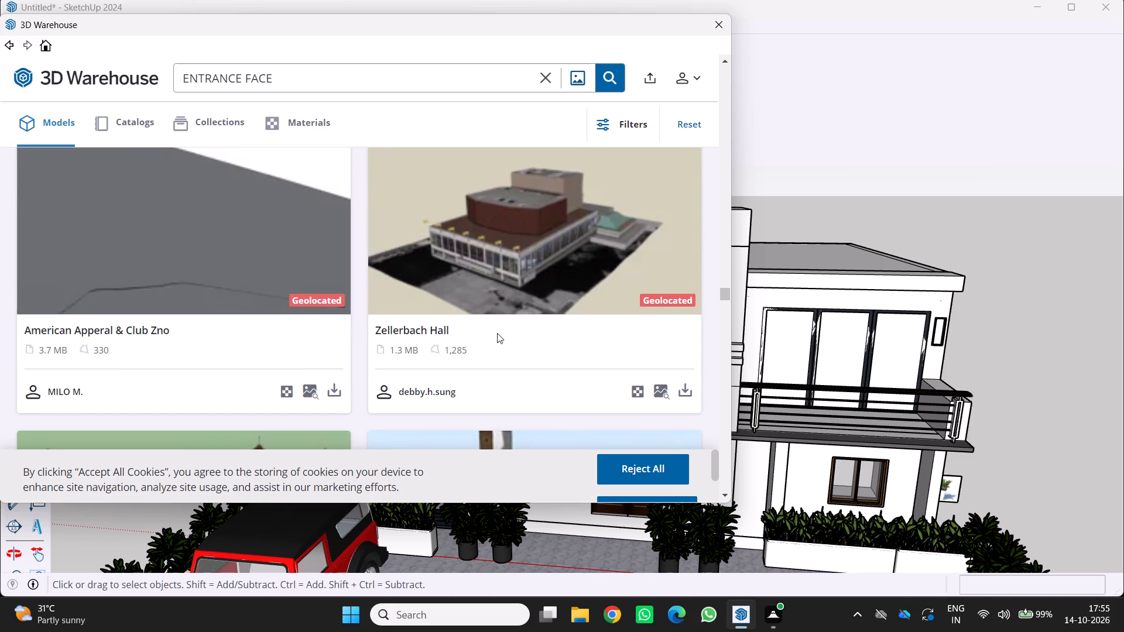
{"action": "scroll", "coordinate": [497, 330], "scroll_direction": "down", "scroll_amount": 4}
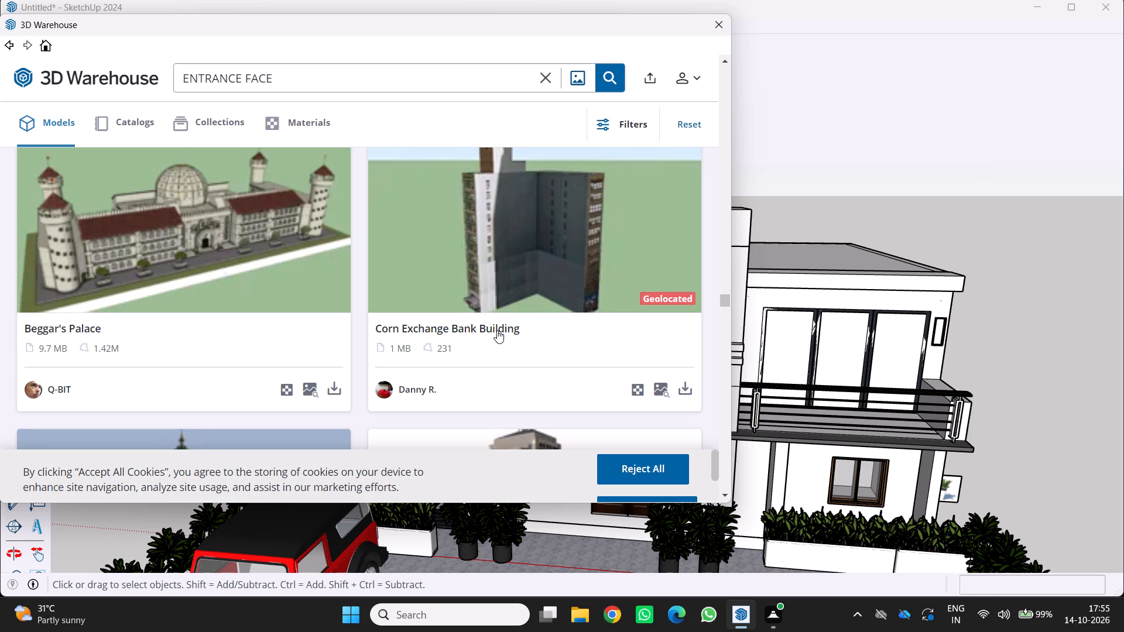
{"action": "scroll", "coordinate": [497, 330], "scroll_direction": "down", "scroll_amount": 5}
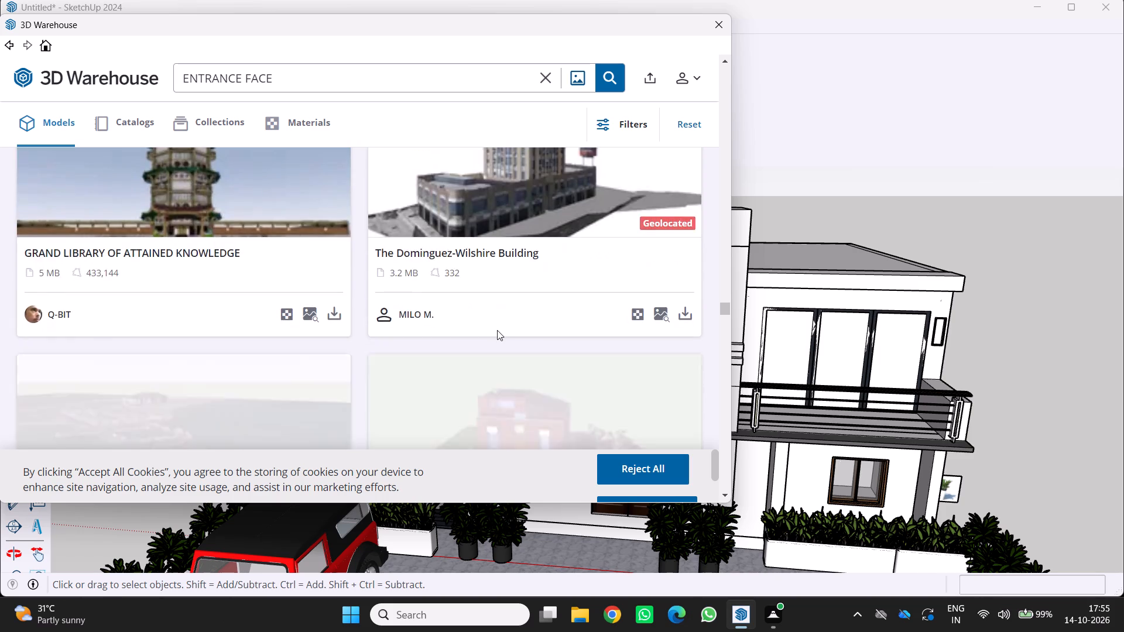
{"action": "scroll", "coordinate": [497, 330], "scroll_direction": "down", "scroll_amount": 12}
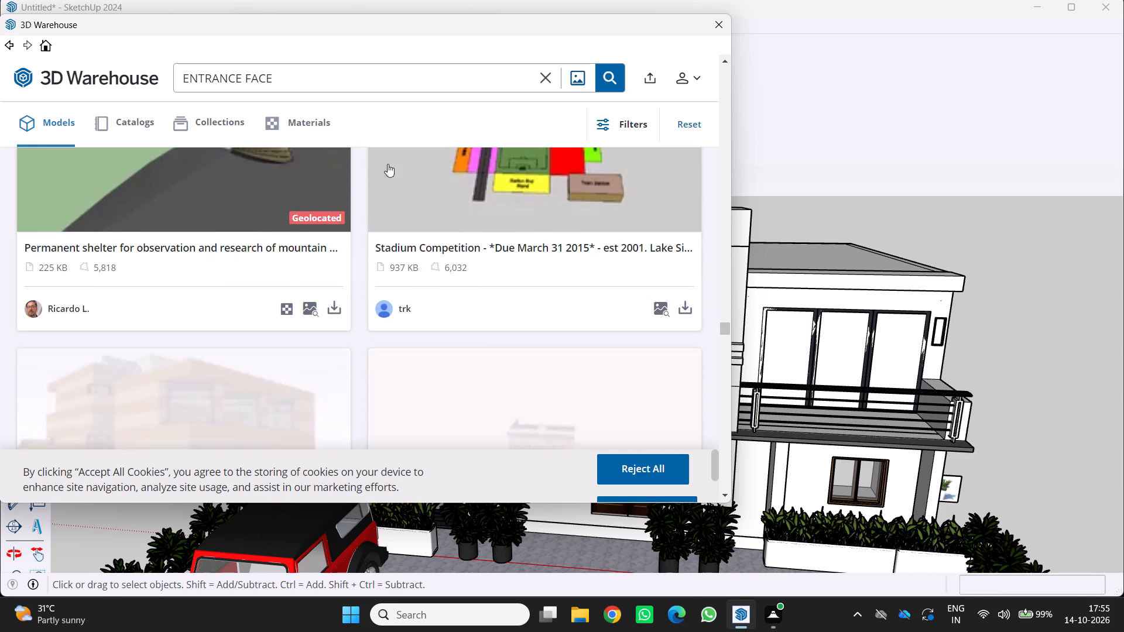
Change the search term to PEACOCK FACE, search the models and check the results.
{"action": "left_click", "coordinate": [374, 85]}
{"action": "key", "text": "Left"}
{"action": "key", "text": "Left"}
{"action": "key", "text": "Left"}
{"action": "key", "text": "Left"}
{"action": "key", "text": "Left"}
{"action": "key", "text": "Left"}
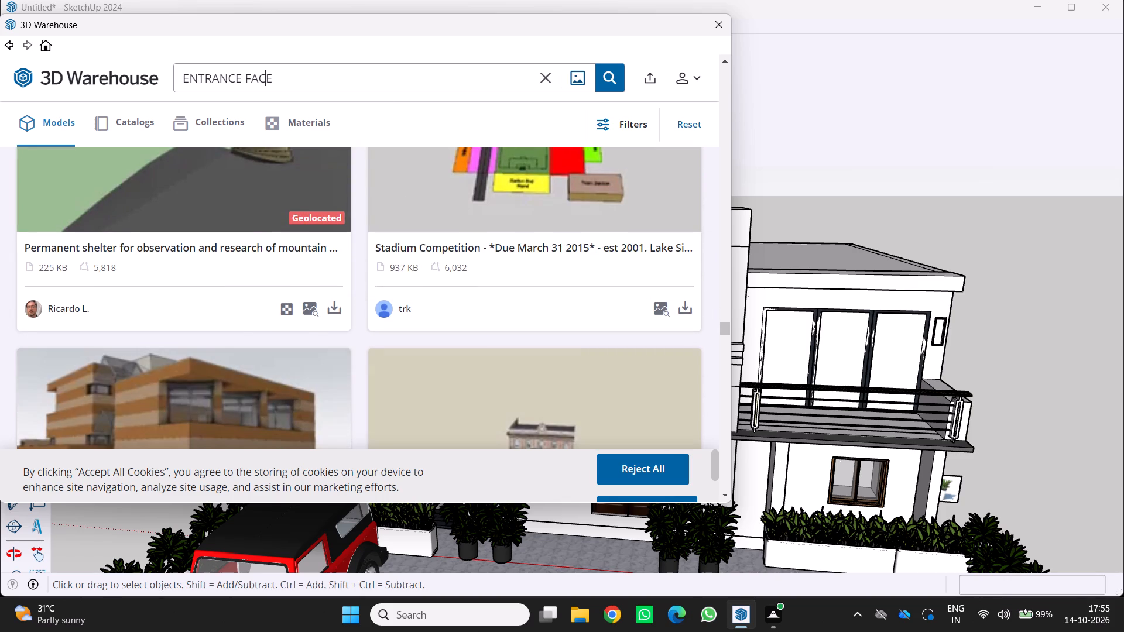
{"action": "key", "text": "Right"}
{"action": "key", "text": "BackSpace"}
{"action": "key", "text": "BackSpace"}
{"action": "key", "text": "BackSpace"}
{"action": "key", "text": "BackSpace"}
{"action": "key", "text": "BackSpace"}
{"action": "key", "text": "BackSpace"}
{"action": "key", "text": "BackSpace"}
{"action": "key", "text": "BackSpace"}
{"action": "key", "text": "BackSpace"}
{"action": "key", "text": "BackSpace"}
{"action": "key", "text": "BackSpace"}
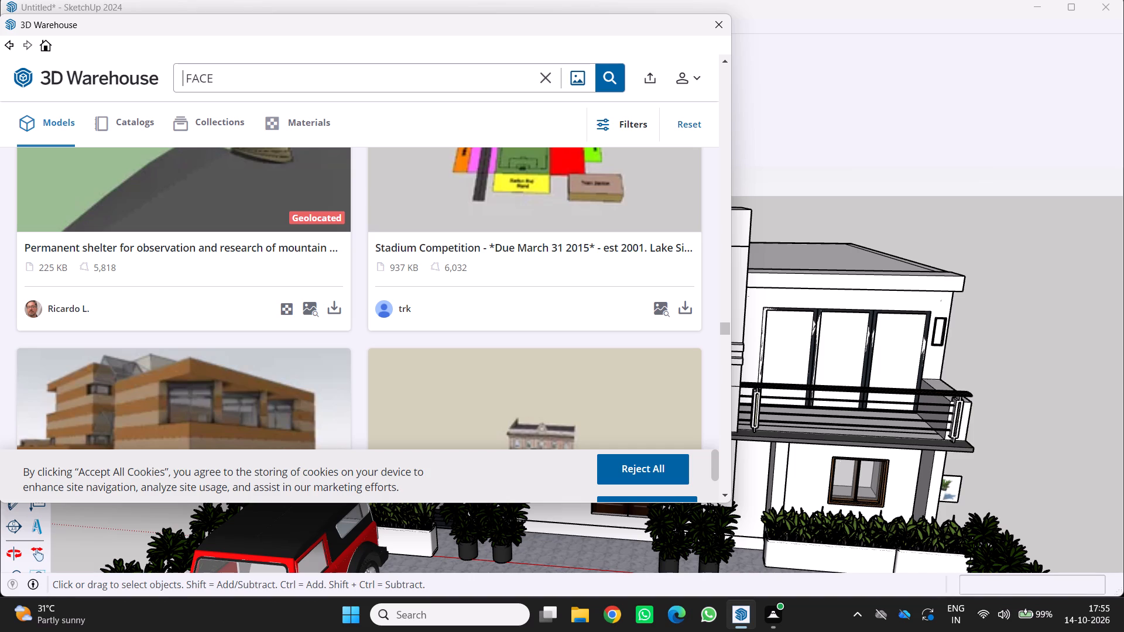
{"action": "type", "text": "PEACOCK"}
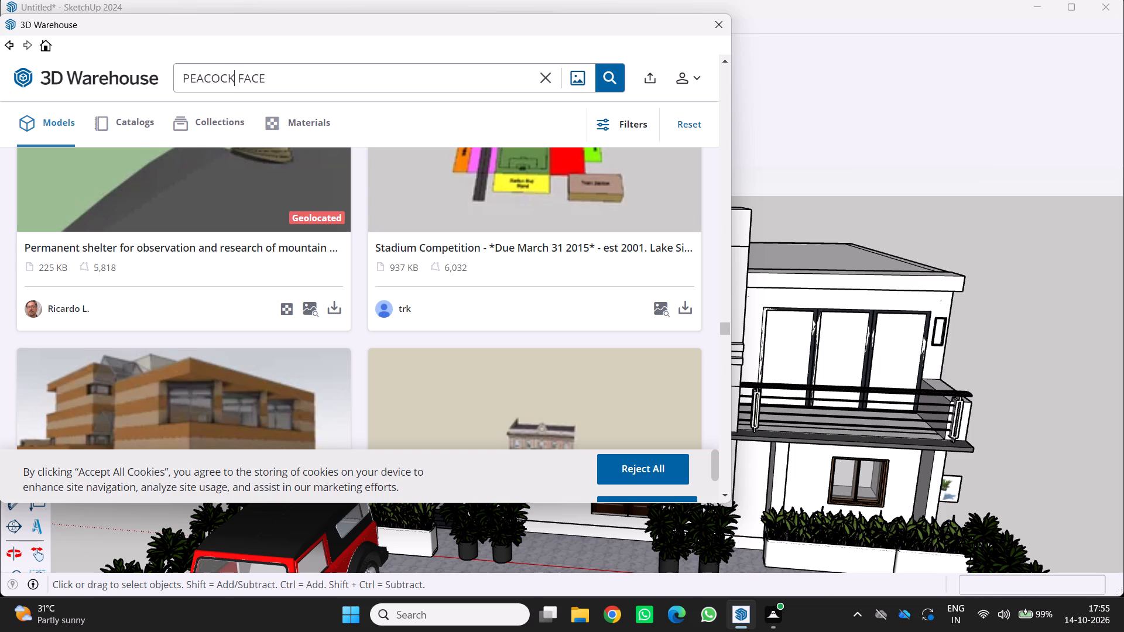
{"action": "left_click", "coordinate": [605, 84]}
{"action": "scroll", "coordinate": [459, 285], "scroll_direction": "down", "scroll_amount": 3}
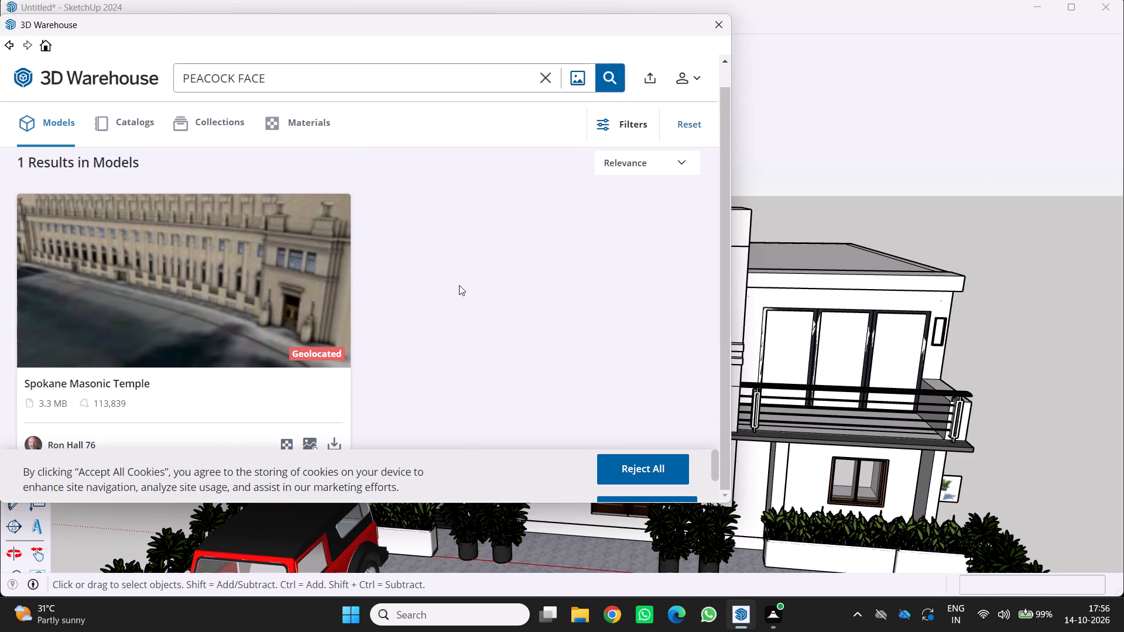
{"action": "scroll", "coordinate": [358, 303], "scroll_direction": "down", "scroll_amount": 5}
{"action": "scroll", "coordinate": [347, 277], "scroll_direction": "up", "scroll_amount": 4}
Replace the search term with PEACOCK and search the 3D Warehouse models.
{"action": "double_click", "coordinate": [341, 80]}
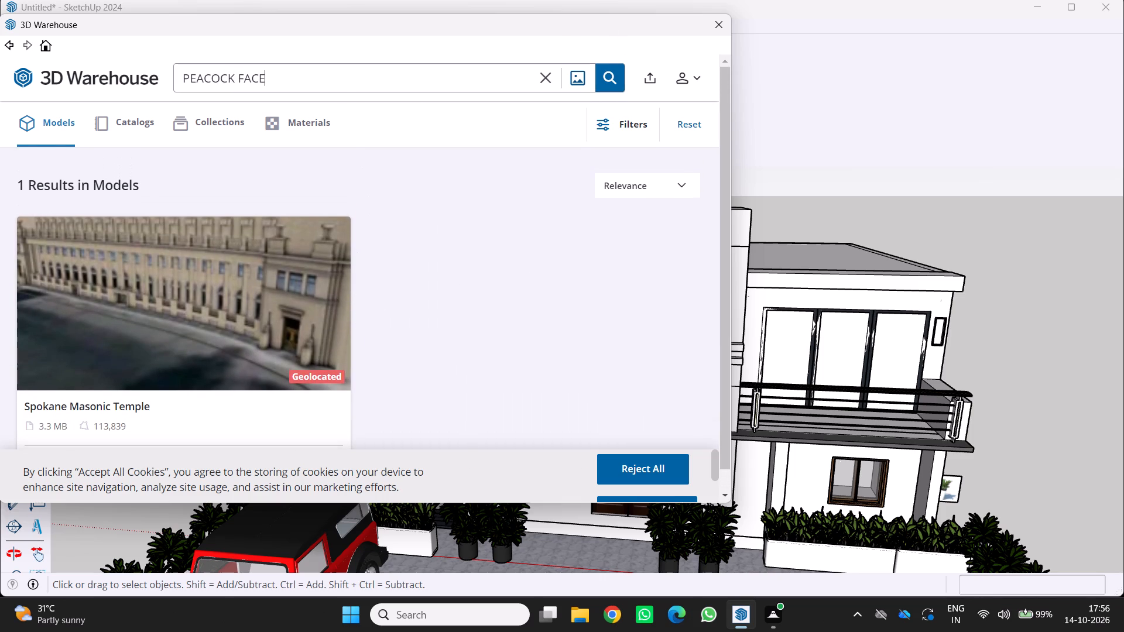
{"action": "left_click_drag", "start_coordinate": [341, 80], "coordinate": [128, 68]}
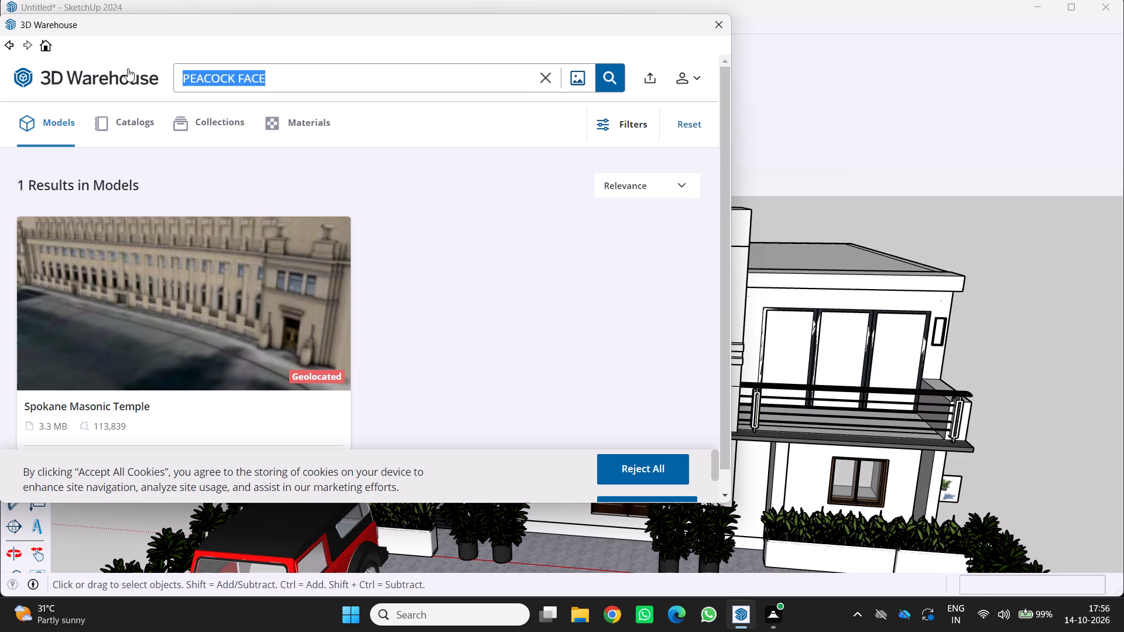
{"action": "key", "text": "BackSpace"}
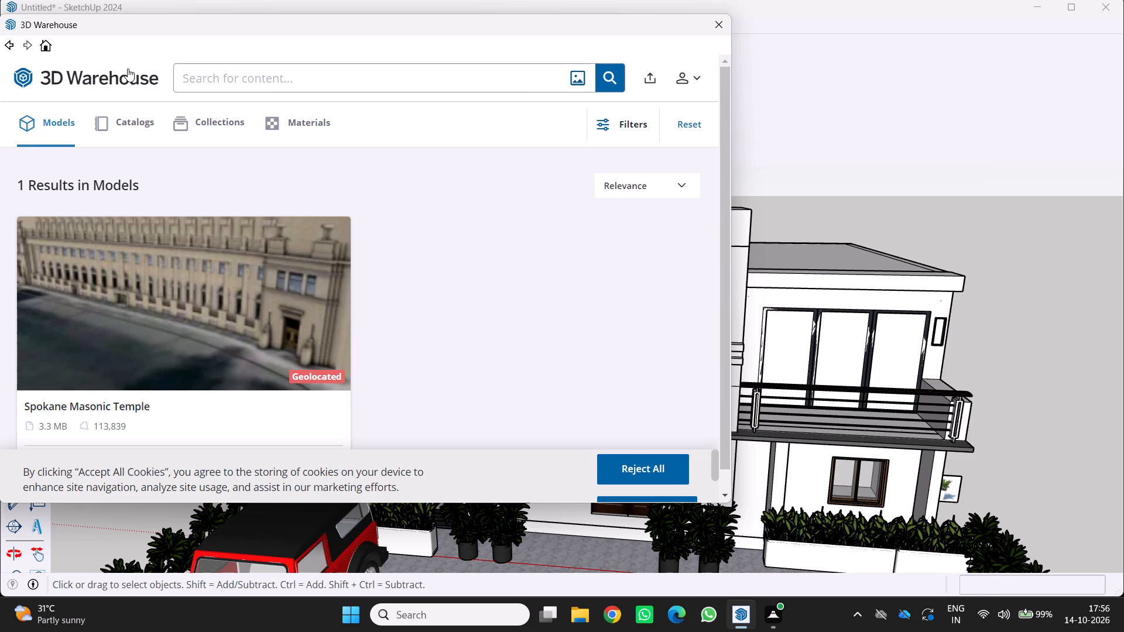
{"action": "type", "text": "PEACOCK"}
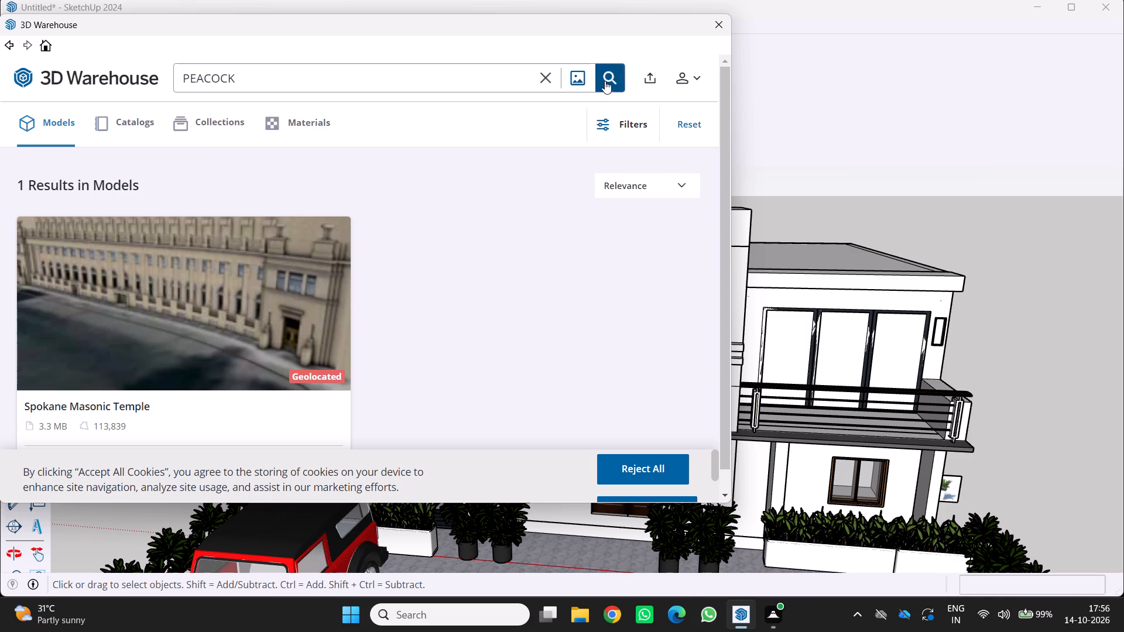
{"action": "left_click", "coordinate": [604, 82]}
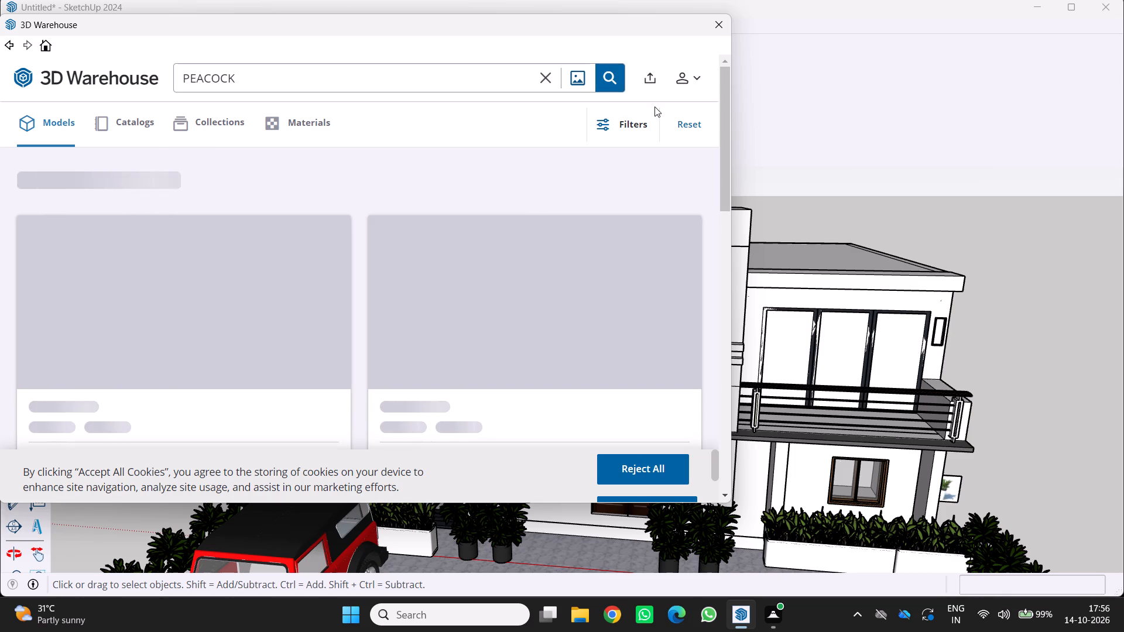
Look through the PEACOCK model results for a decorative peacock panel suited to the facade.
{"action": "scroll", "coordinate": [294, 340], "scroll_direction": "down", "scroll_amount": 2}
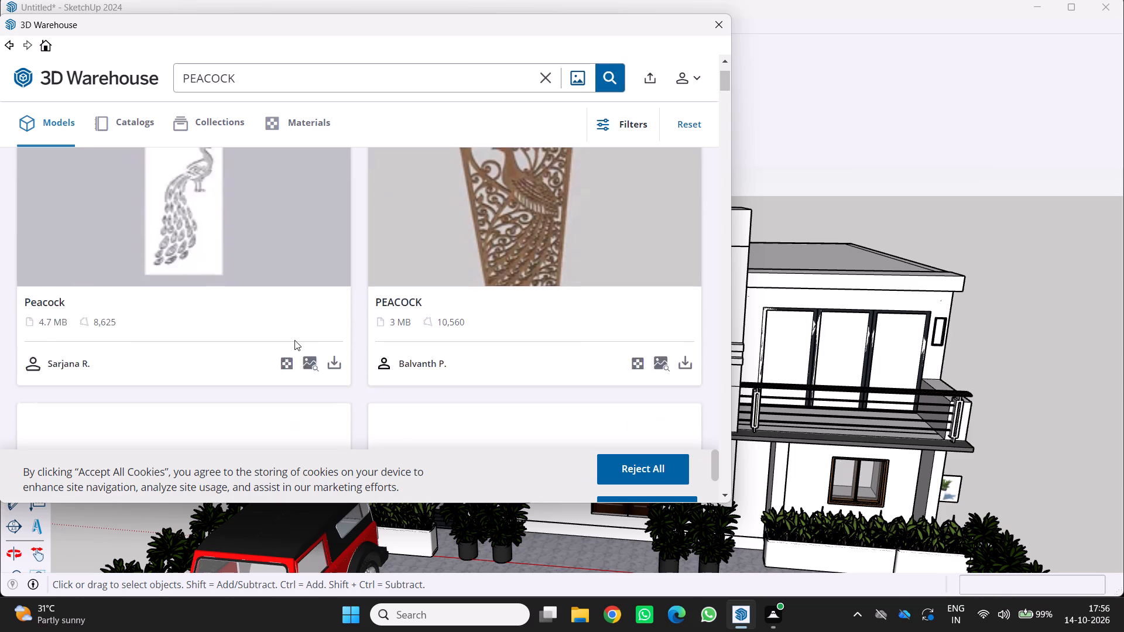
{"action": "scroll", "coordinate": [326, 326], "scroll_direction": "down", "scroll_amount": 5}
{"action": "scroll", "coordinate": [413, 348], "scroll_direction": "down", "scroll_amount": 2}
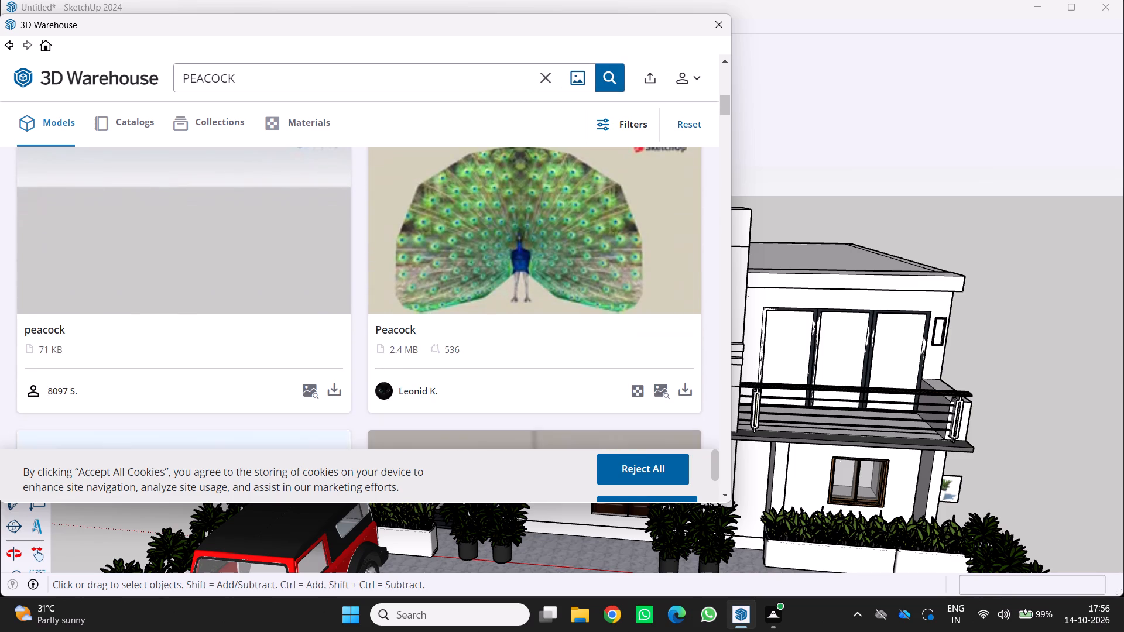
{"action": "scroll", "coordinate": [405, 311], "scroll_direction": "up", "scroll_amount": 4}
{"action": "scroll", "coordinate": [246, 280], "scroll_direction": "up", "scroll_amount": 3}
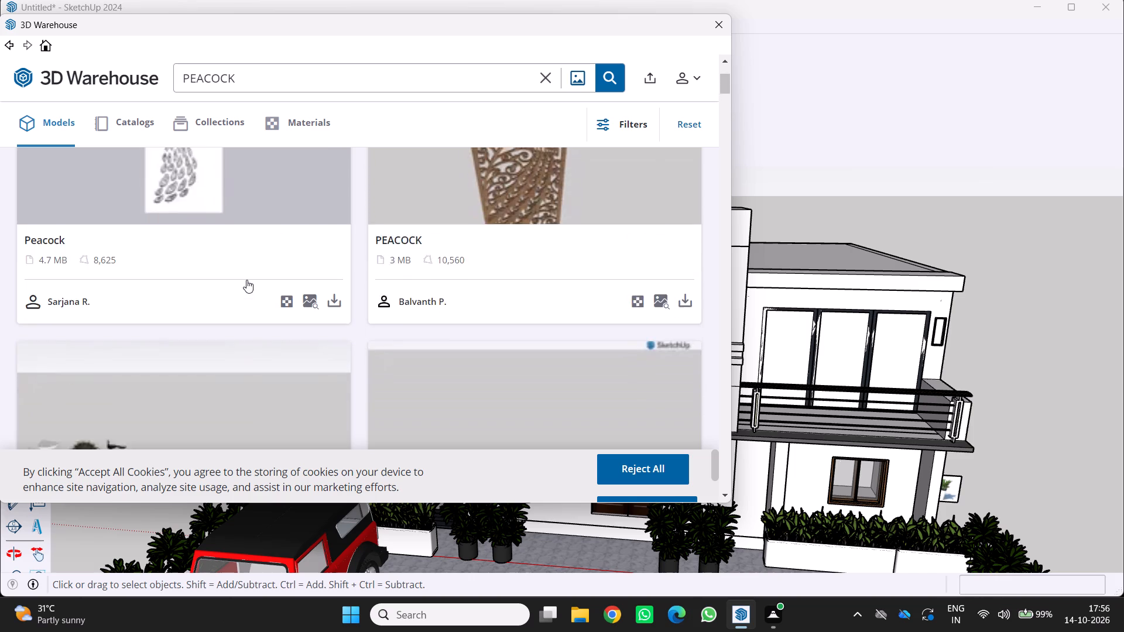
{"action": "scroll", "coordinate": [246, 280], "scroll_direction": "down", "scroll_amount": 17}
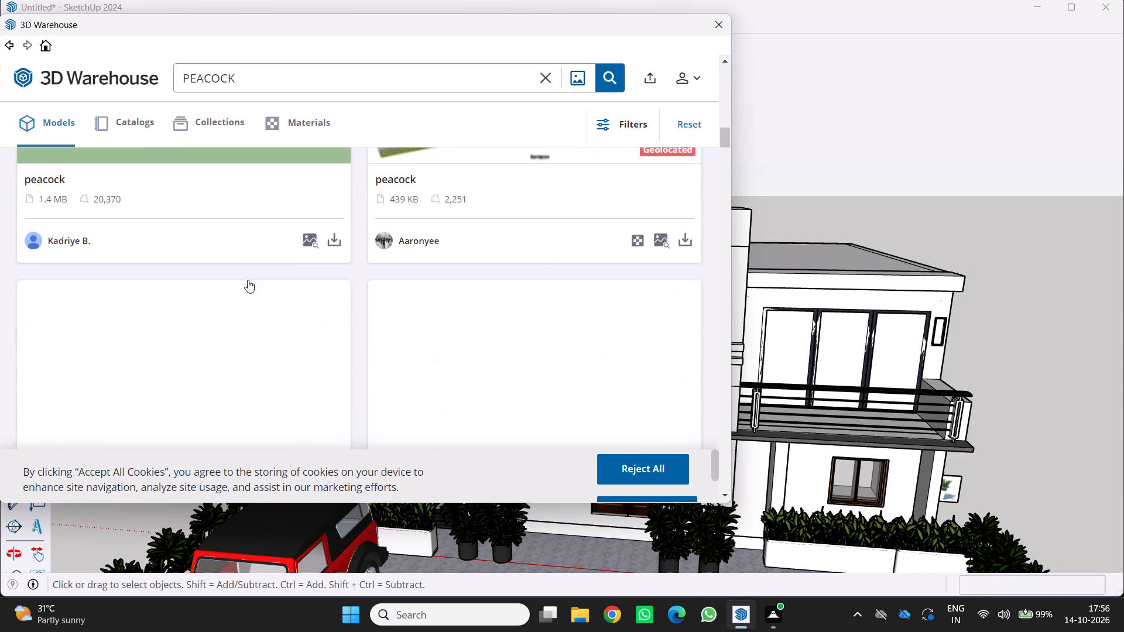
{"action": "scroll", "coordinate": [248, 280], "scroll_direction": "down", "scroll_amount": 3}
{"action": "scroll", "coordinate": [279, 291], "scroll_direction": "up", "scroll_amount": 3}
{"action": "scroll", "coordinate": [332, 291], "scroll_direction": "down", "scroll_amount": 6}
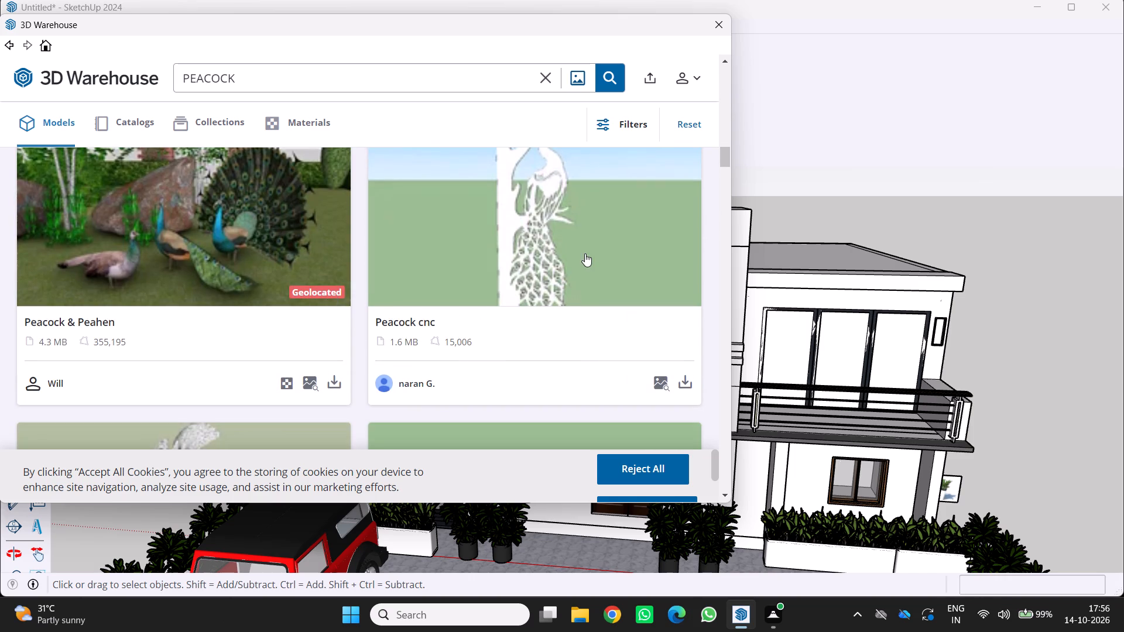
{"action": "scroll", "coordinate": [585, 253], "scroll_direction": "down", "scroll_amount": 2}
{"action": "scroll", "coordinate": [585, 253], "scroll_direction": "up", "scroll_amount": 4}
{"action": "scroll", "coordinate": [585, 253], "scroll_direction": "down", "scroll_amount": 6}
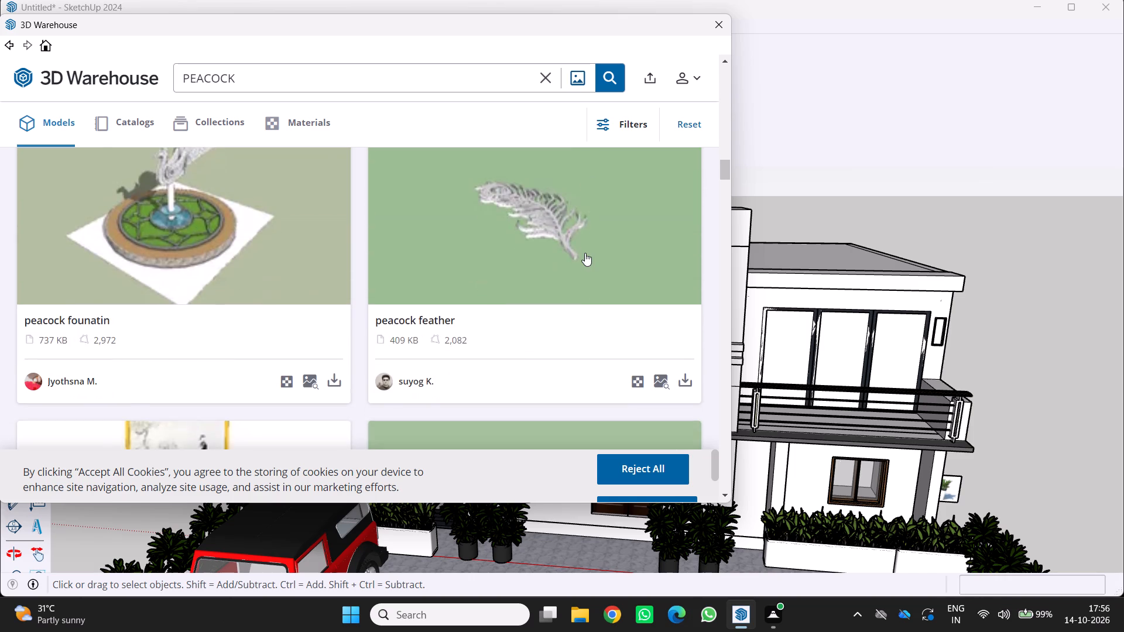
{"action": "scroll", "coordinate": [585, 253], "scroll_direction": "down", "scroll_amount": 9}
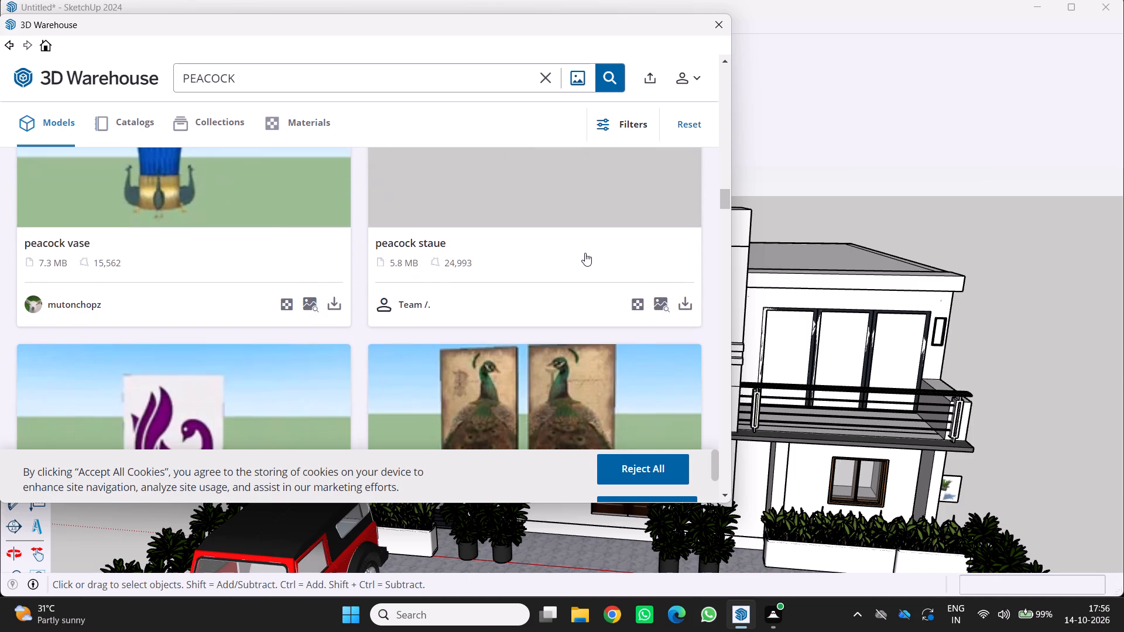
{"action": "scroll", "coordinate": [585, 253], "scroll_direction": "down", "scroll_amount": 5}
{"action": "scroll", "coordinate": [437, 288], "scroll_direction": "up", "scroll_amount": 2}
{"action": "scroll", "coordinate": [369, 279], "scroll_direction": "down", "scroll_amount": 7}
{"action": "scroll", "coordinate": [370, 279], "scroll_direction": "up", "scroll_amount": 7}
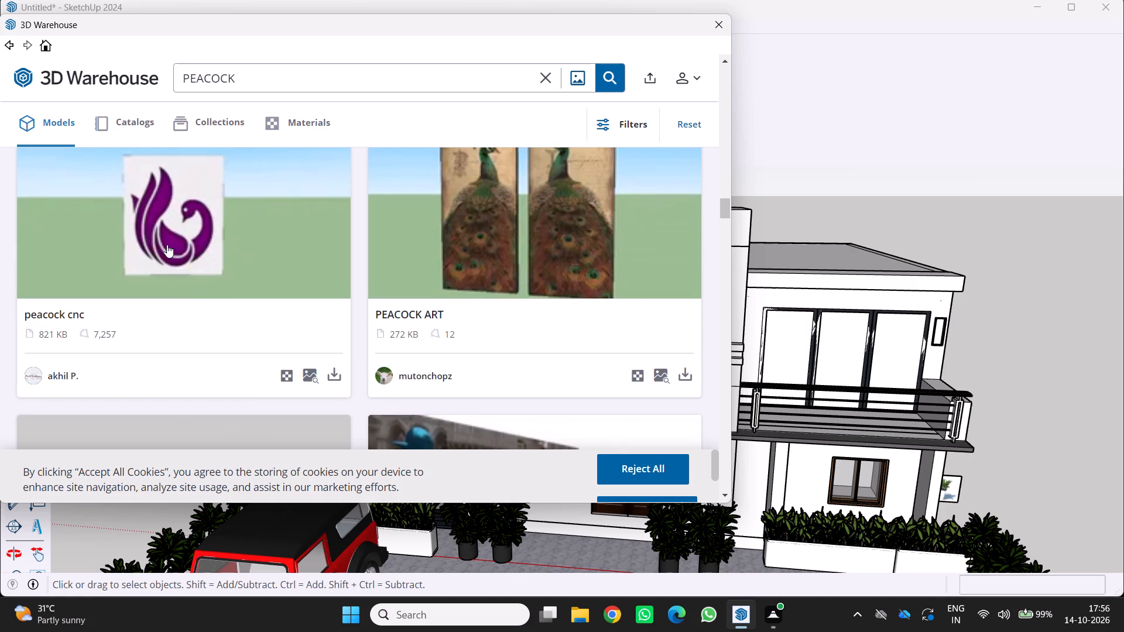
Download the purple peacock cnc panel directly into the house model and place it at the upper end of the entrance column.
{"action": "left_click", "coordinate": [167, 245]}
{"action": "scroll", "coordinate": [590, 375], "scroll_direction": "down", "scroll_amount": 3}
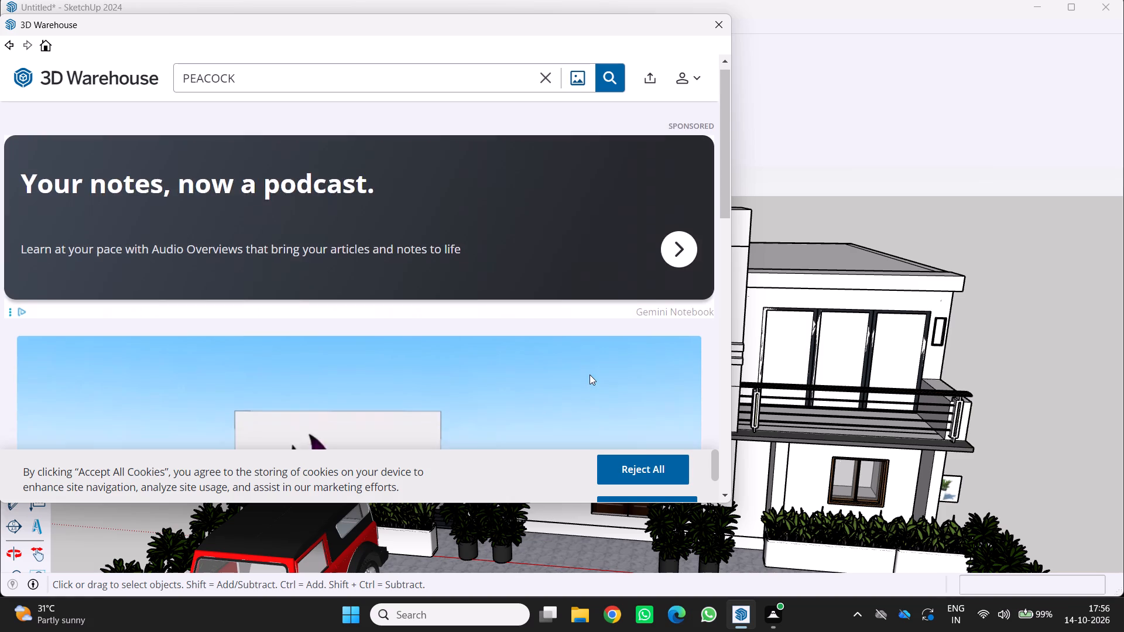
{"action": "scroll", "coordinate": [590, 375], "scroll_direction": "down", "scroll_amount": 2}
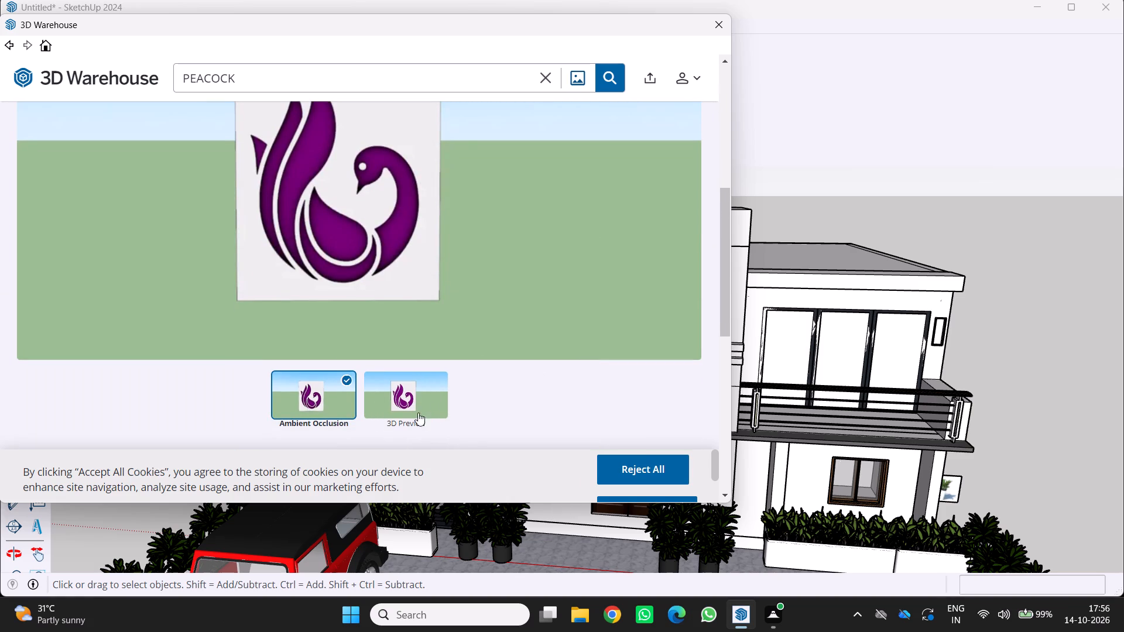
{"action": "scroll", "coordinate": [627, 425], "scroll_direction": "down", "scroll_amount": 3}
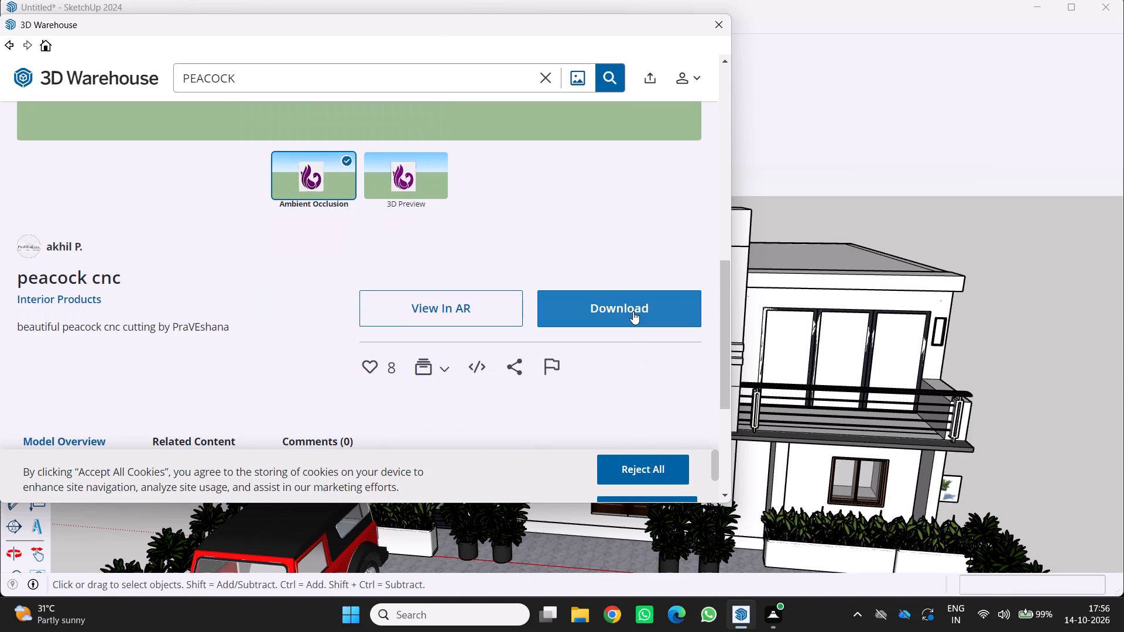
{"action": "left_click", "coordinate": [633, 311]}
{"action": "left_click", "coordinate": [312, 280]}
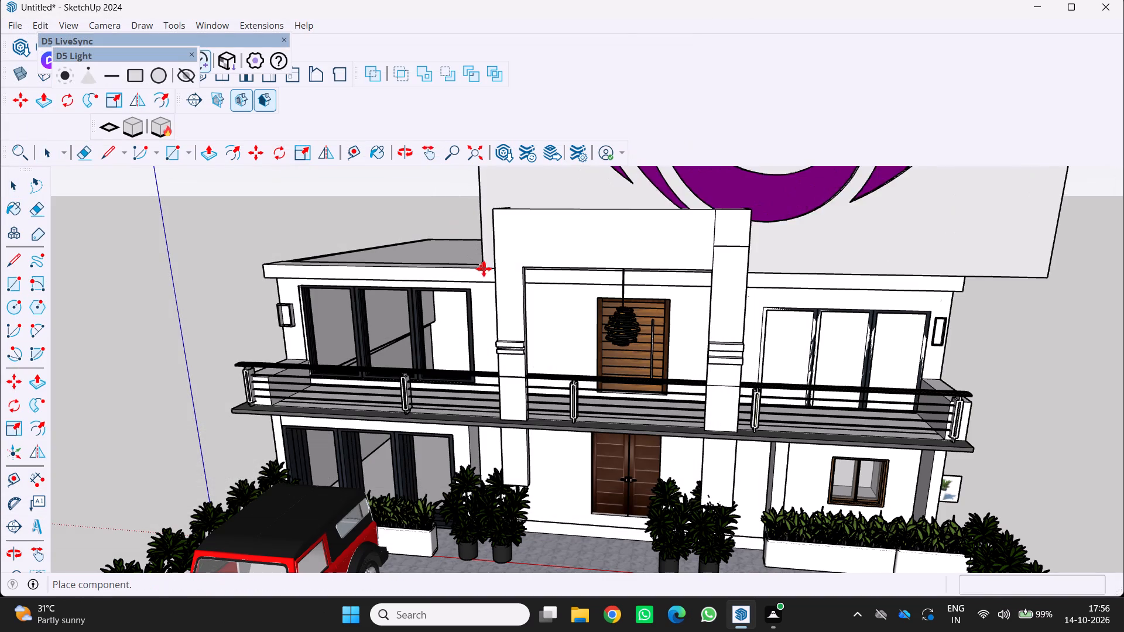
{"action": "scroll", "coordinate": [302, 392], "scroll_direction": "down", "scroll_amount": 8}
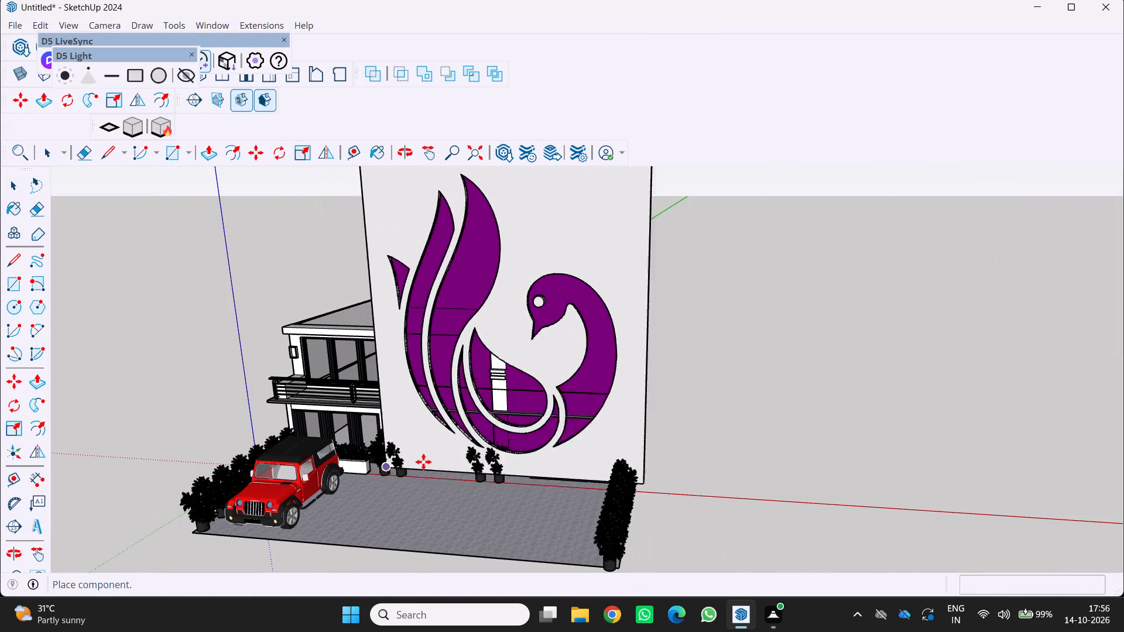
{"action": "scroll", "coordinate": [404, 389], "scroll_direction": "up", "scroll_amount": 5}
{"action": "scroll", "coordinate": [382, 338], "scroll_direction": "up", "scroll_amount": 4}
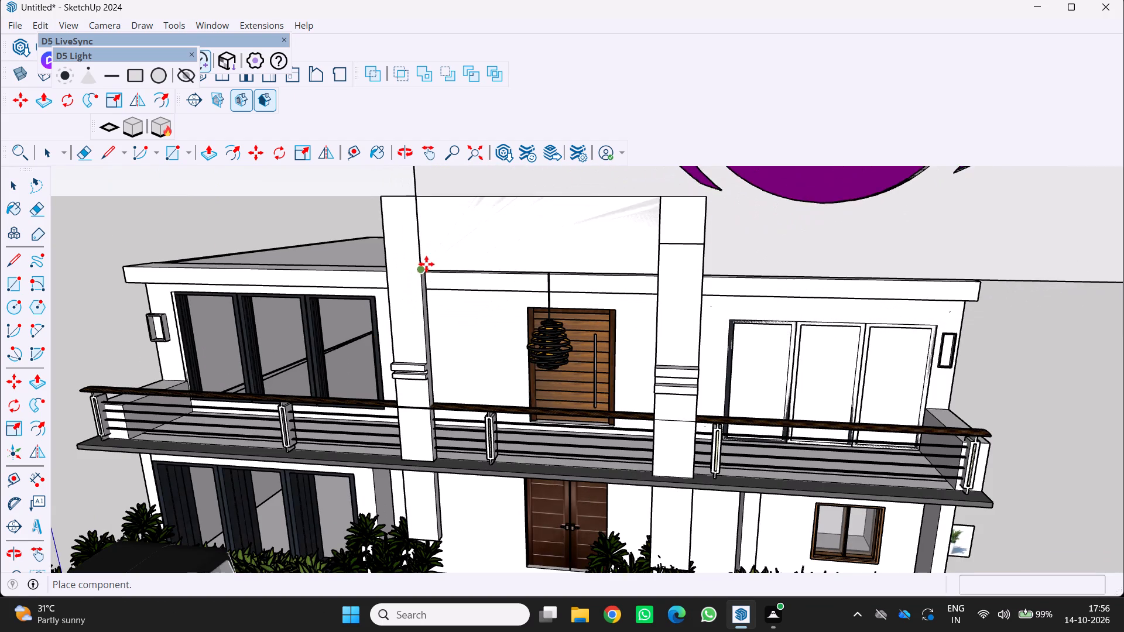
{"action": "left_click", "coordinate": [431, 265]}
Move the peacock panel by its upper corner down in front of the house facade.
{"action": "scroll", "coordinate": [562, 366], "scroll_direction": "down", "scroll_amount": 7}
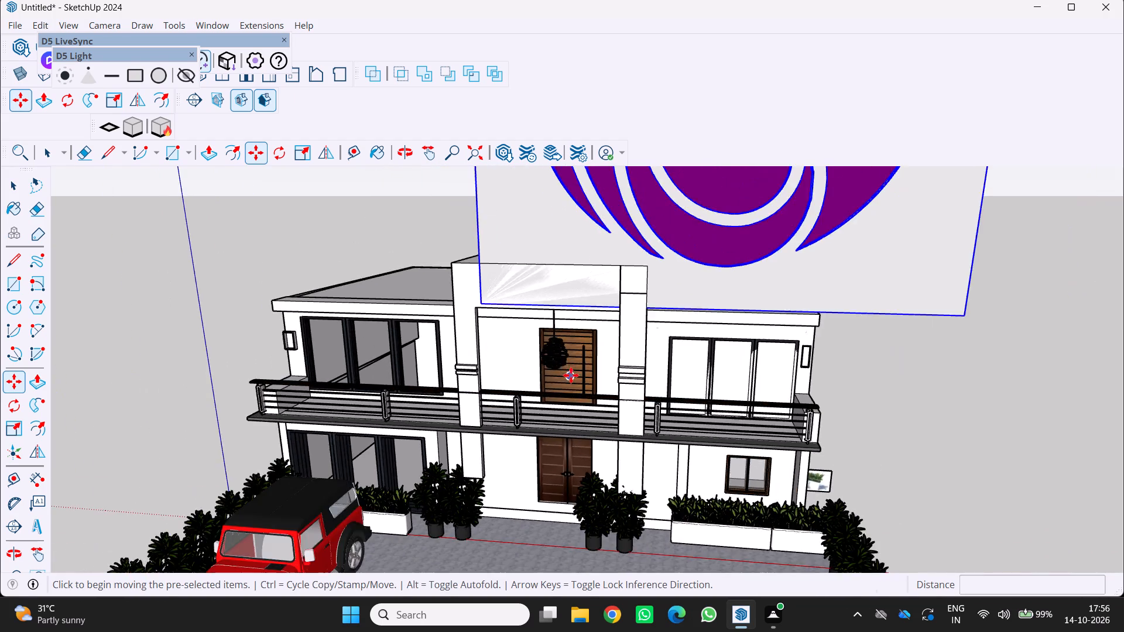
{"action": "scroll", "coordinate": [571, 375], "scroll_direction": "down", "scroll_amount": 10}
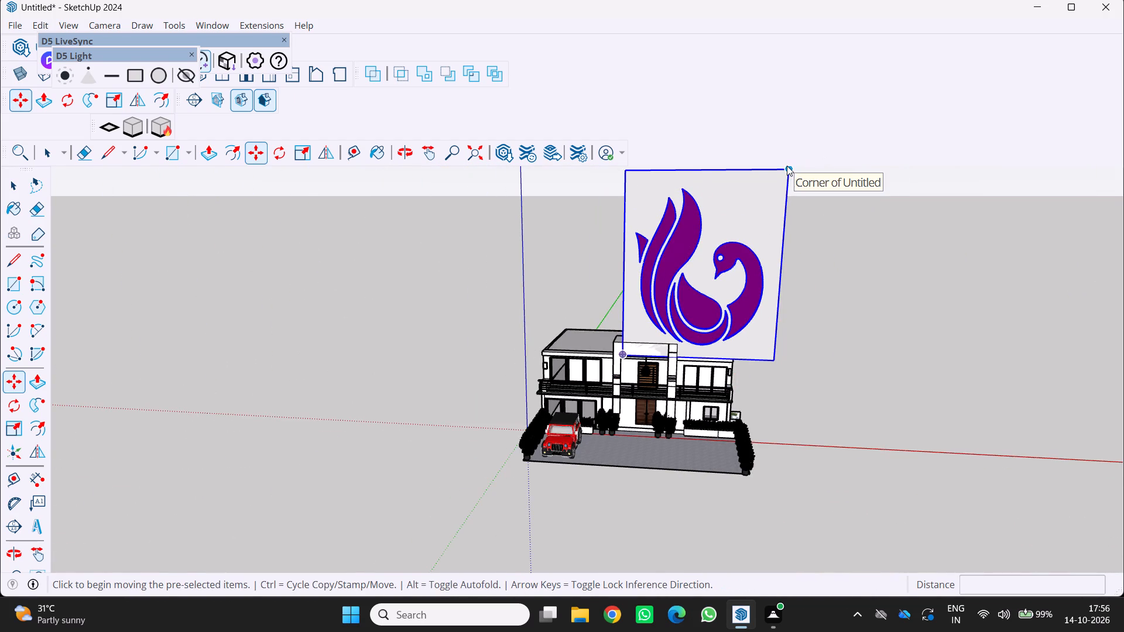
{"action": "left_click_drag", "start_coordinate": [791, 168], "coordinate": [718, 245]}
{"action": "key", "text": "Escape"}
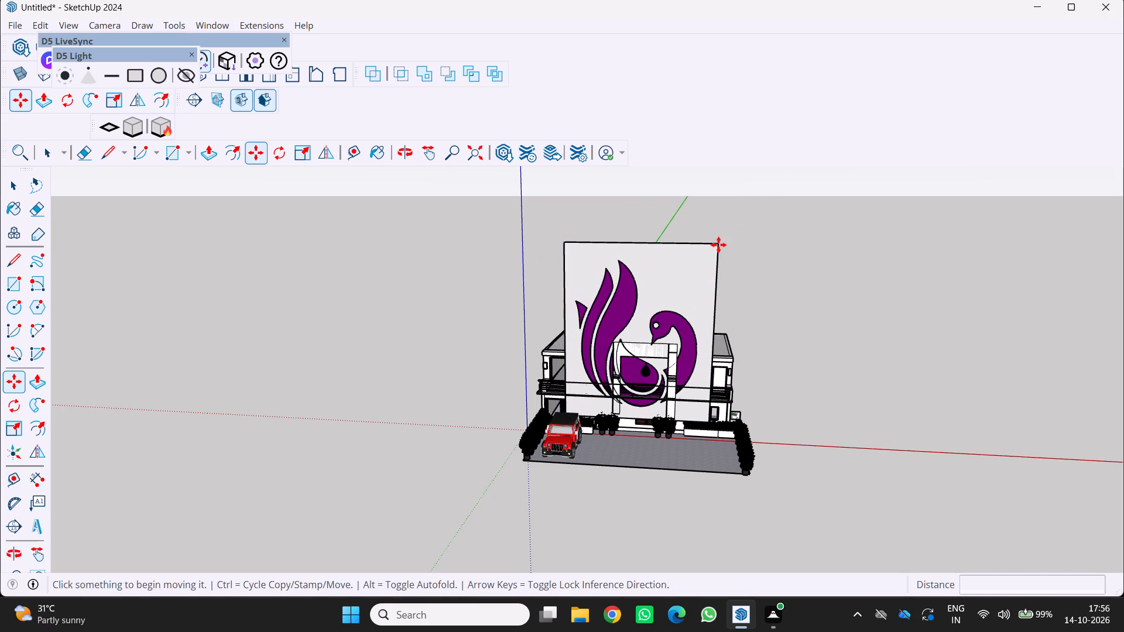
{"action": "key", "text": "Escape"}
{"action": "key", "text": "Escape"}
{"action": "key", "text": "Escape"}
{"action": "key", "text": "Escape"}
{"action": "key", "text": "Escape"}
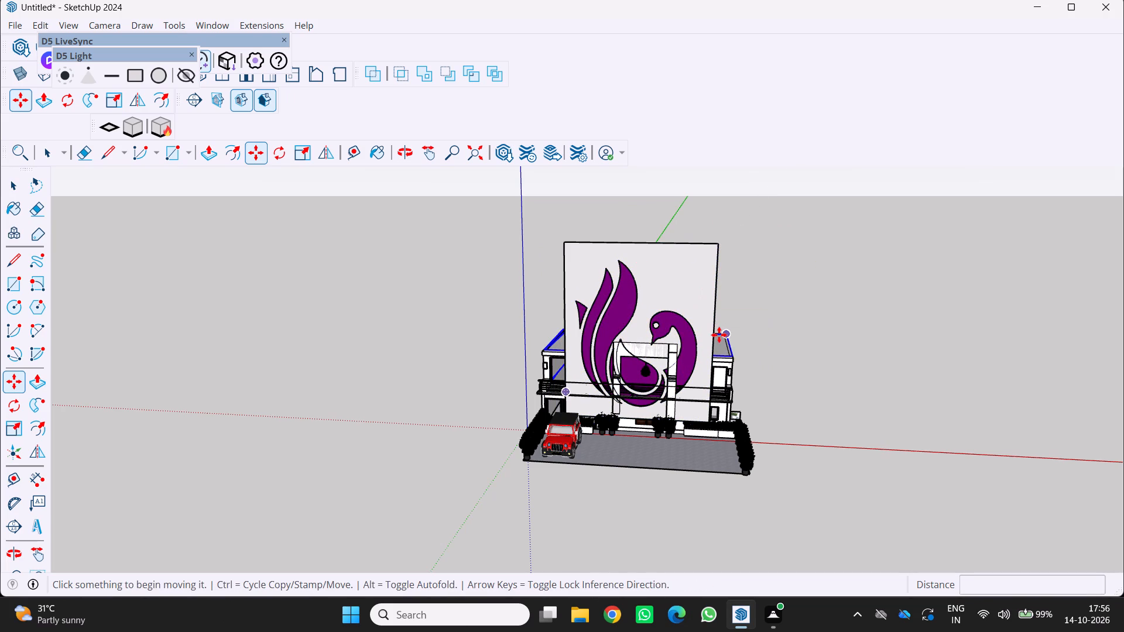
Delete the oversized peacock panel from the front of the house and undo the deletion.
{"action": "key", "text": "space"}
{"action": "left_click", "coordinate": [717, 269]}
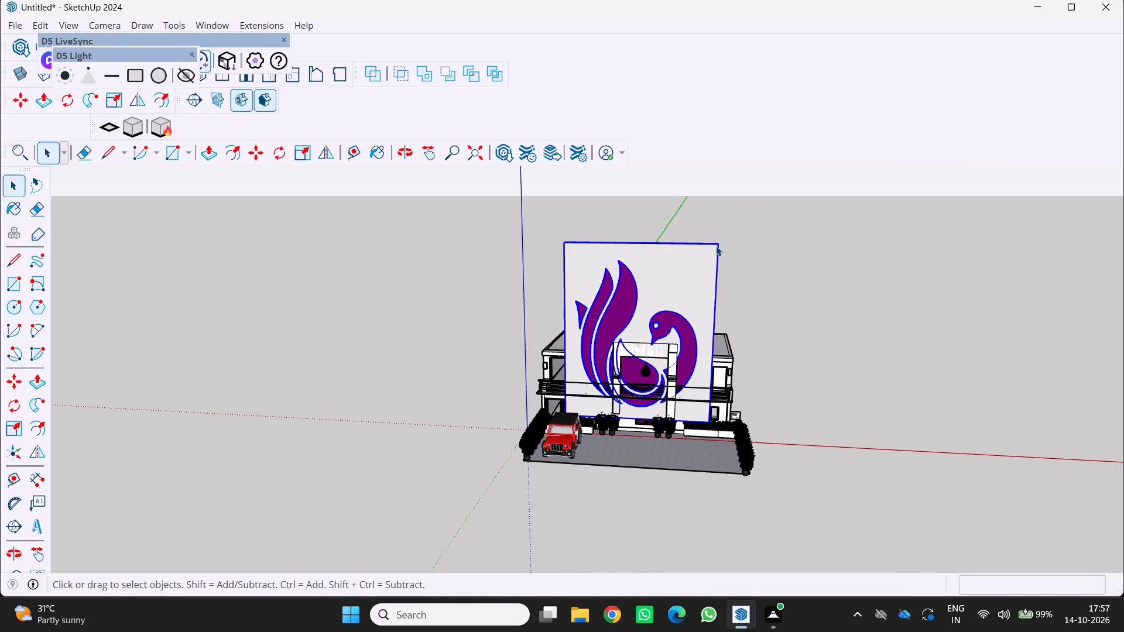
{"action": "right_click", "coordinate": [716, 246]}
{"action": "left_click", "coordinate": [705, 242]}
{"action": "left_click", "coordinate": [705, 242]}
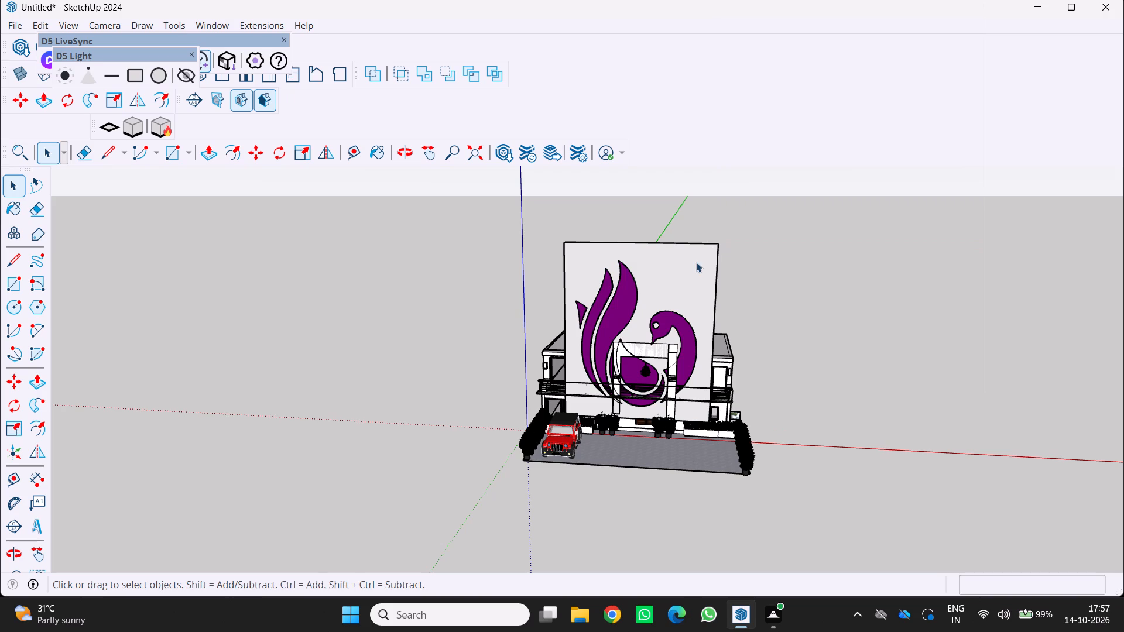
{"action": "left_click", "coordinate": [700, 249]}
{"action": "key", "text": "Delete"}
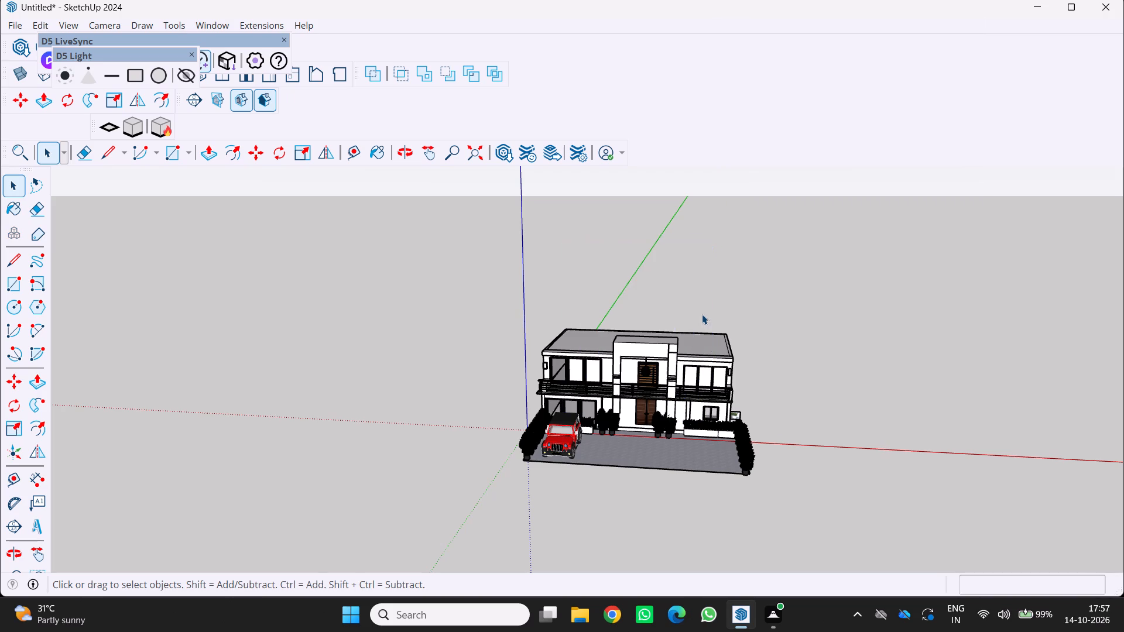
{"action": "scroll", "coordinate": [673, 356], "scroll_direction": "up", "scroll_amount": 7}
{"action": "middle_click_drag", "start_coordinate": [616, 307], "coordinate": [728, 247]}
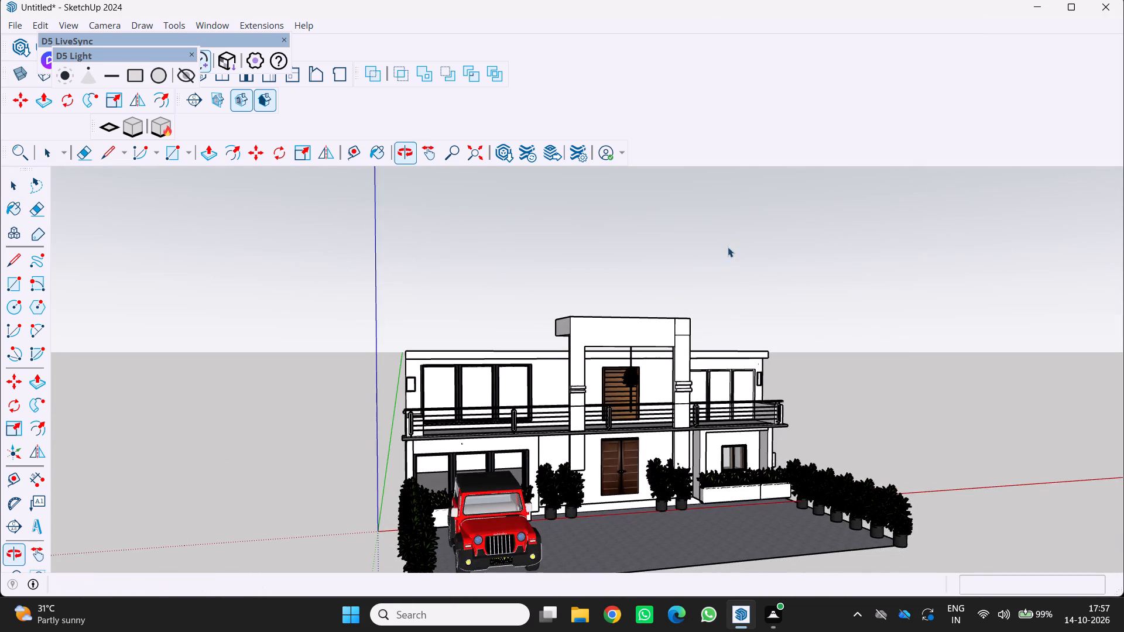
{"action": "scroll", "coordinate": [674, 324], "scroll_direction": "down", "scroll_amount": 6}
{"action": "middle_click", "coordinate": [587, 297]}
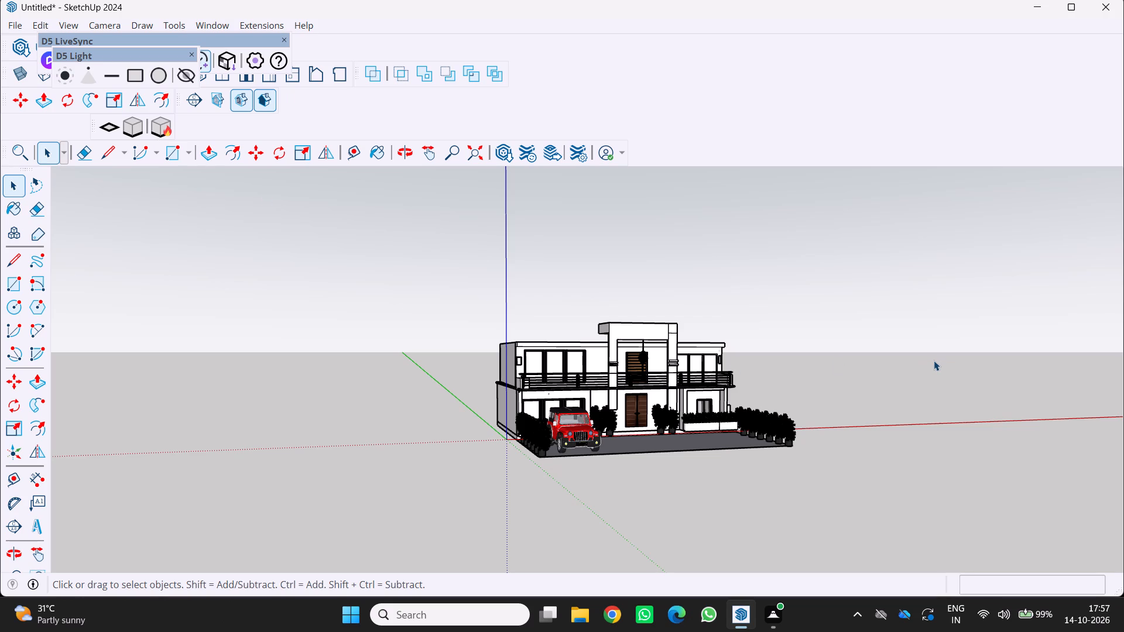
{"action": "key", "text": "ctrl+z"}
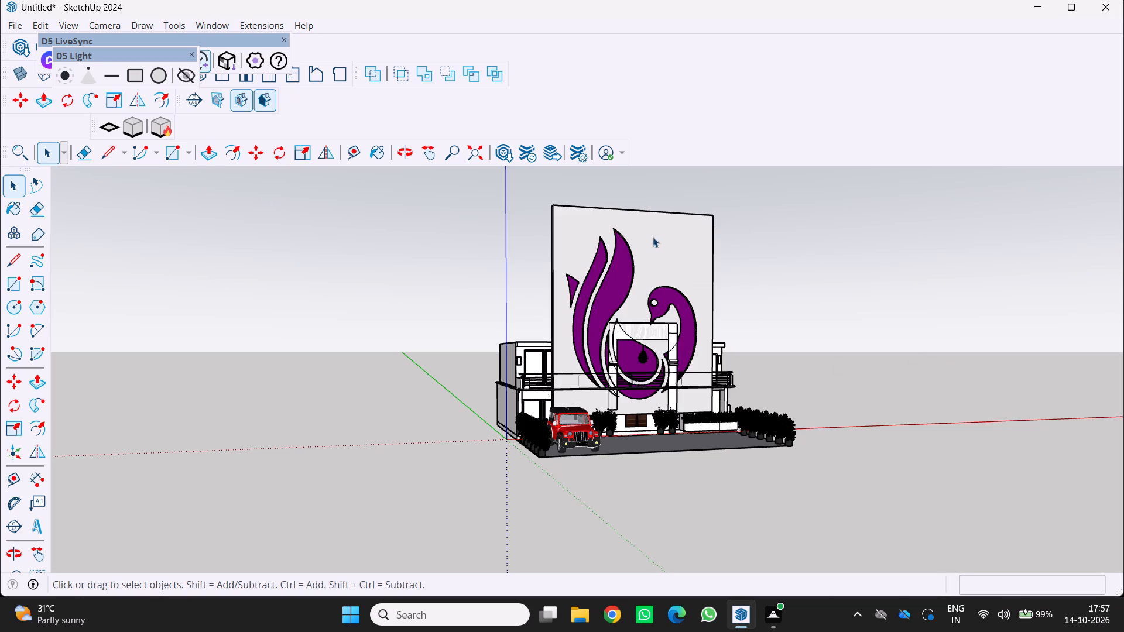
Scale the peacock panel down uniformly from its upper corner to a factor of about 0.18.
{"action": "left_click", "coordinate": [639, 207]}
{"action": "left_click", "coordinate": [640, 213]}
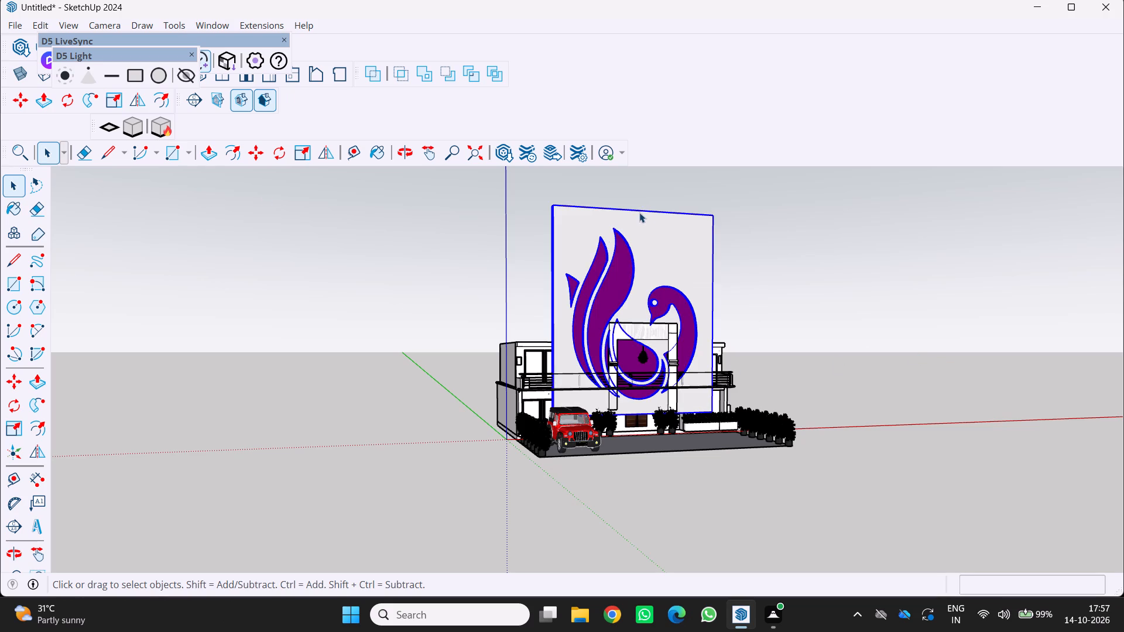
{"action": "key", "text": "Right"}
{"action": "key", "text": "Right"}
{"action": "key", "text": "Right"}
{"action": "key", "text": "s"}
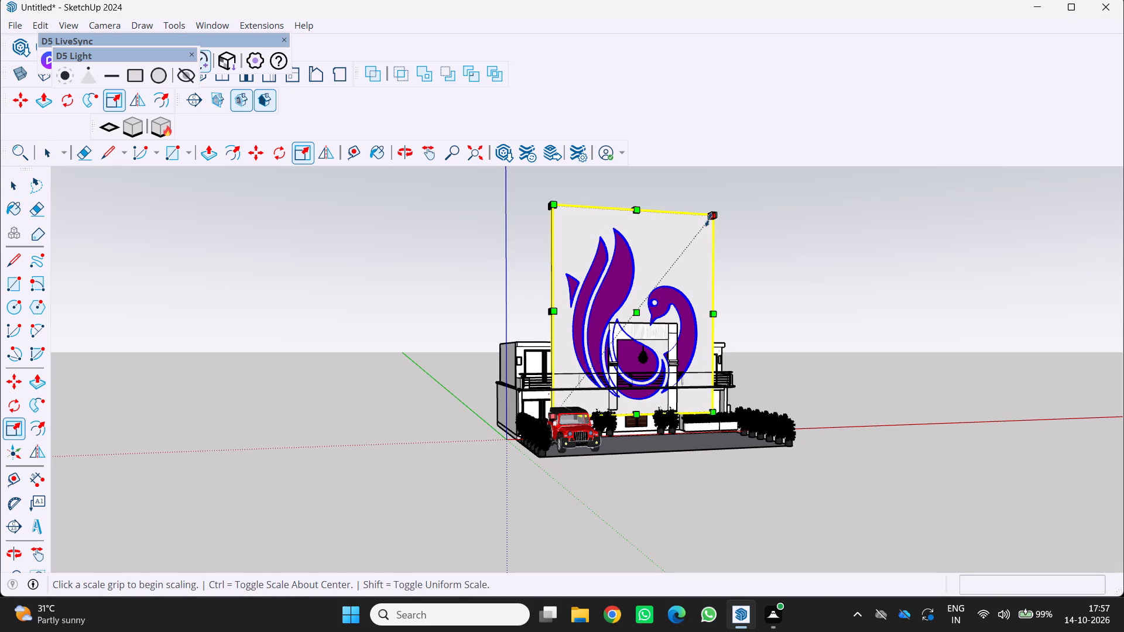
{"action": "left_click_drag", "start_coordinate": [708, 219], "coordinate": [589, 375]}
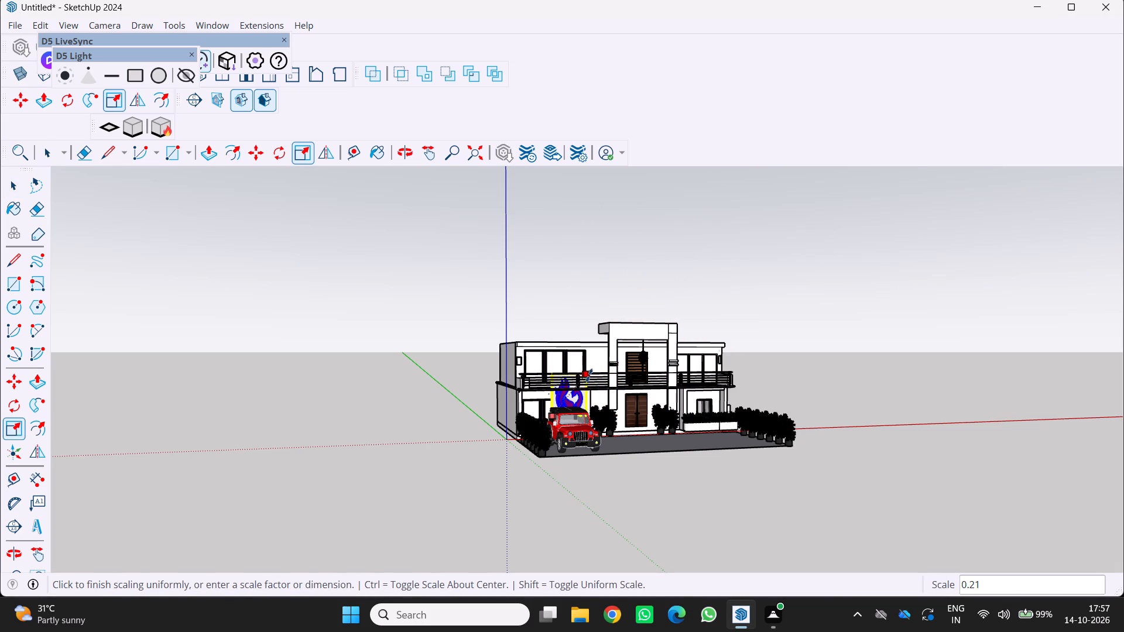
{"action": "left_click_drag", "start_coordinate": [589, 375], "coordinate": [585, 380]}
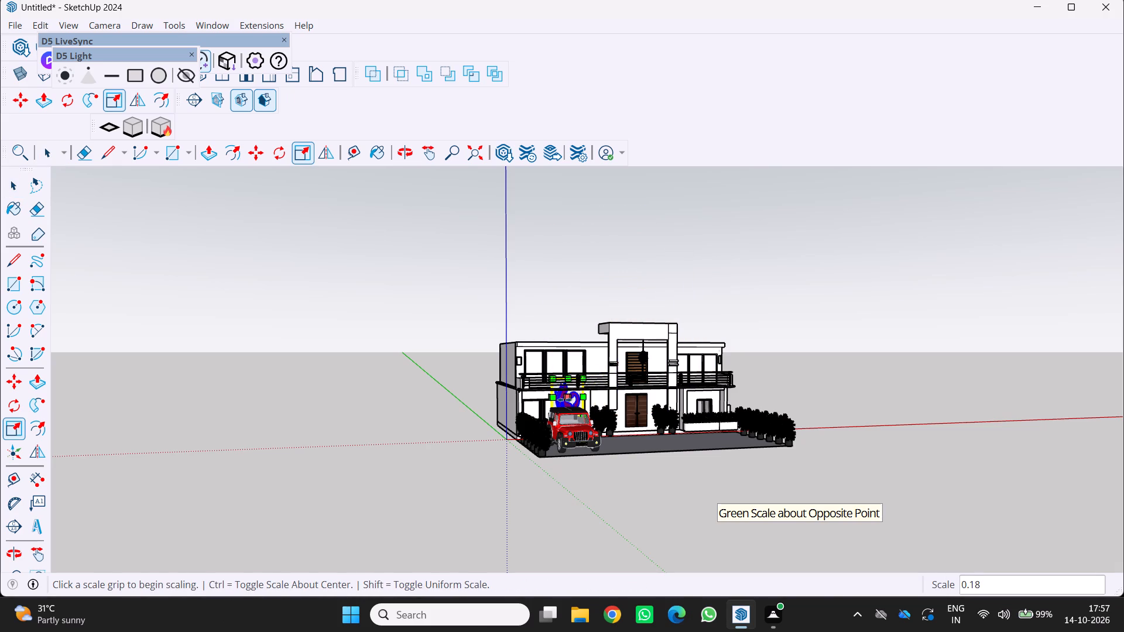
Move the scaled peacock panel straight up along the blue axis by about 14' 11 1/2", from behind the jeep to roof height.
{"action": "key", "text": "space"}
{"action": "left_click", "coordinate": [564, 400]}
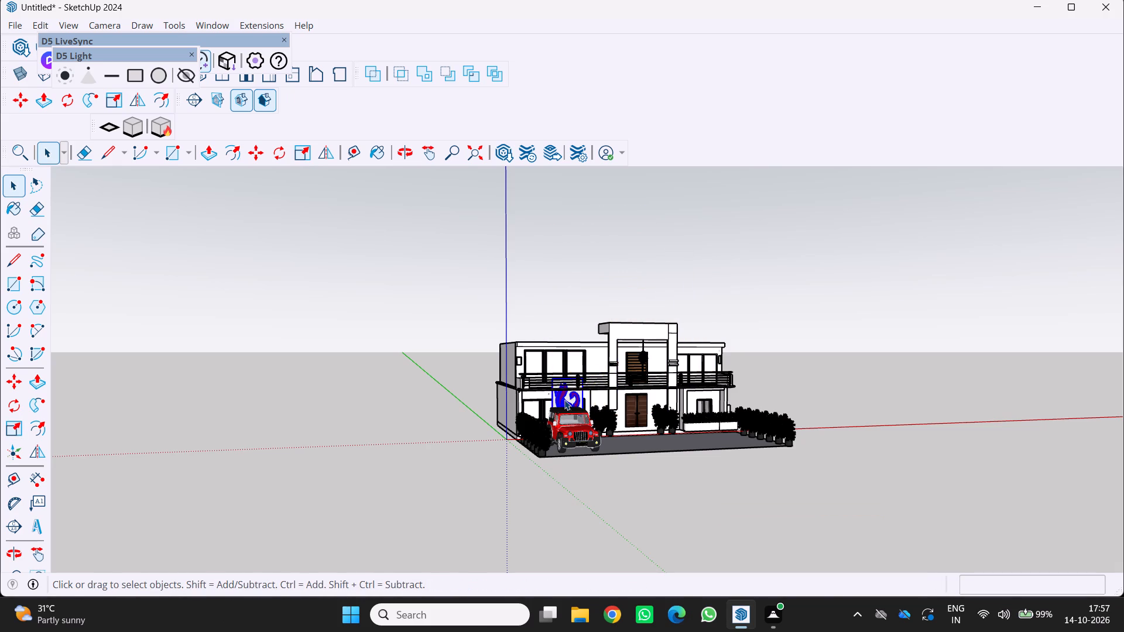
{"action": "left_click", "coordinate": [564, 400]}
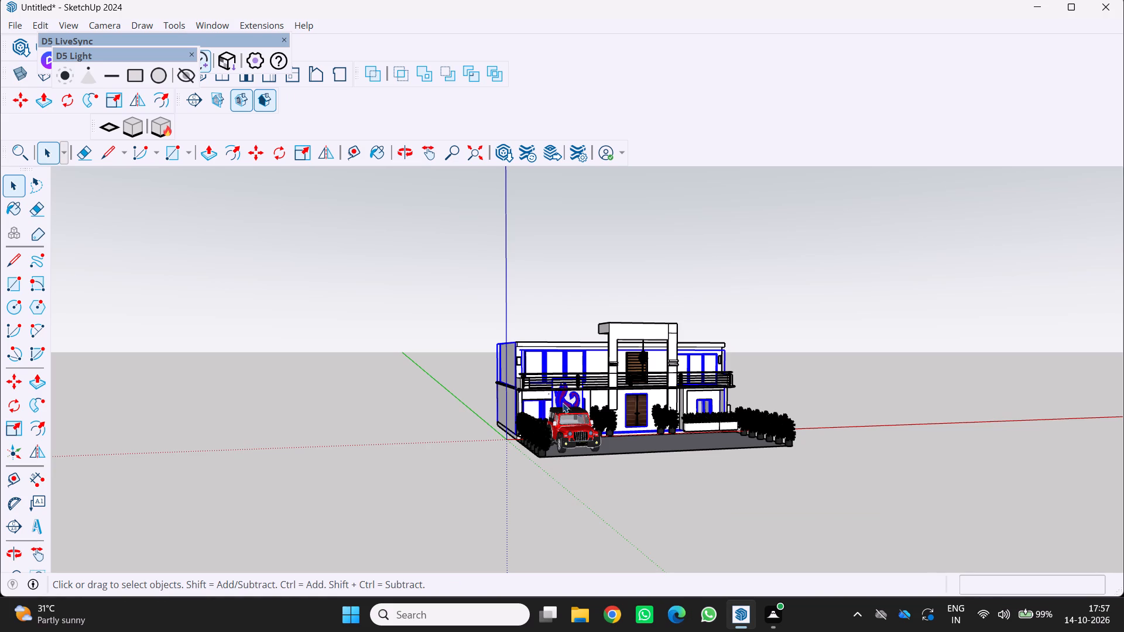
{"action": "left_click", "coordinate": [832, 356]}
{"action": "left_click", "coordinate": [573, 394]}
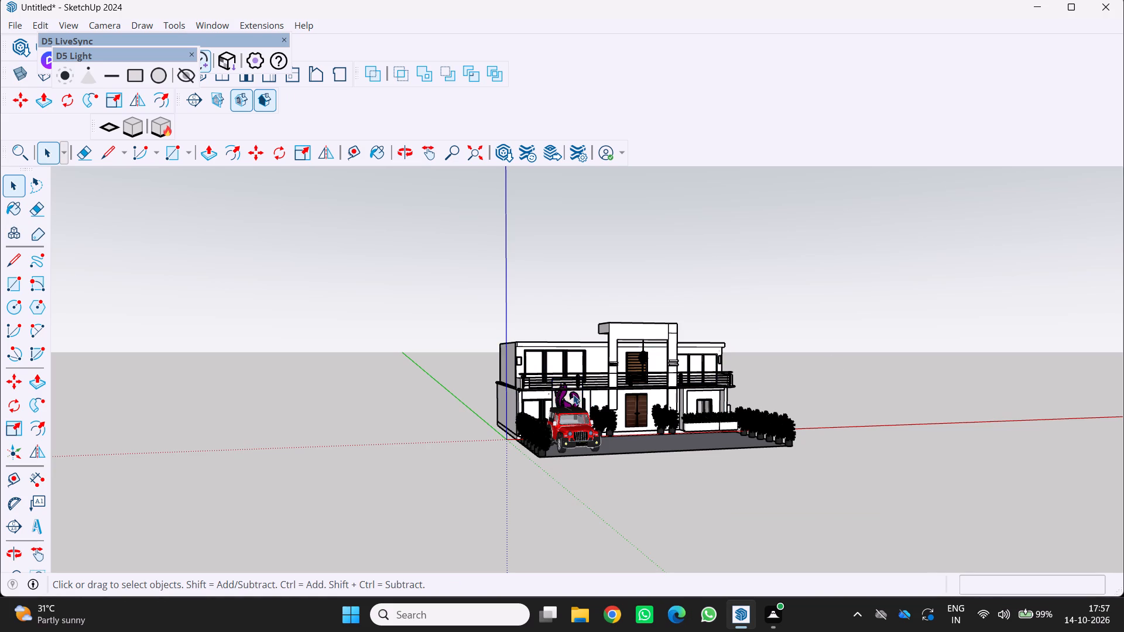
{"action": "key", "text": "Right"}
{"action": "key", "text": "Right"}
{"action": "key", "text": "Right"}
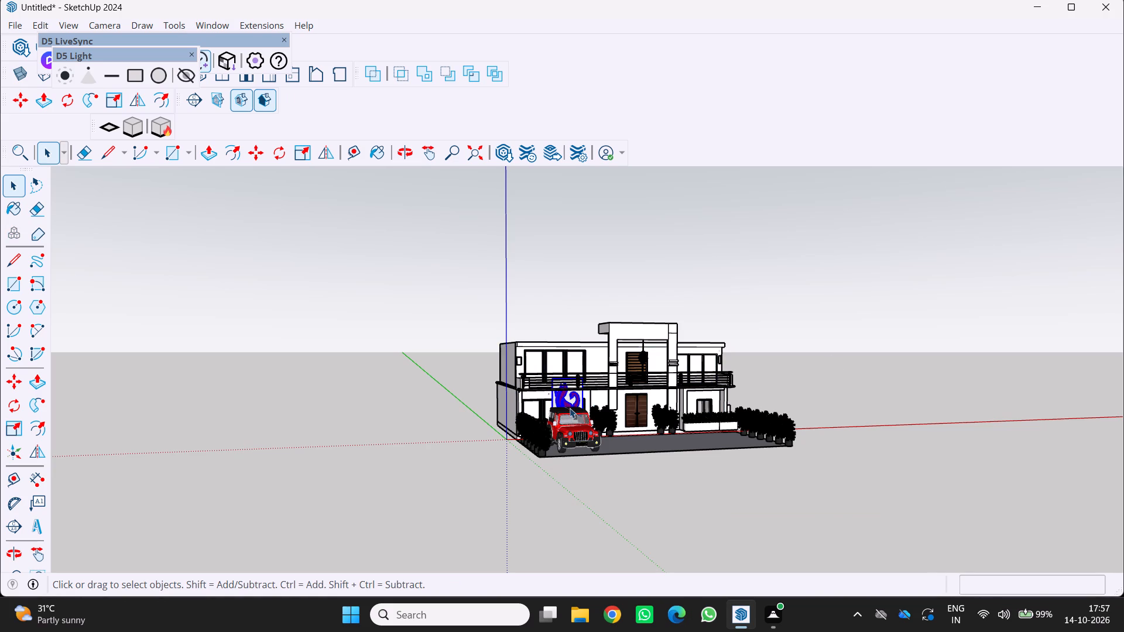
{"action": "scroll", "coordinate": [570, 407], "scroll_direction": "up", "scroll_amount": 18}
{"action": "key", "text": "Right"}
{"action": "key", "text": "Right"}
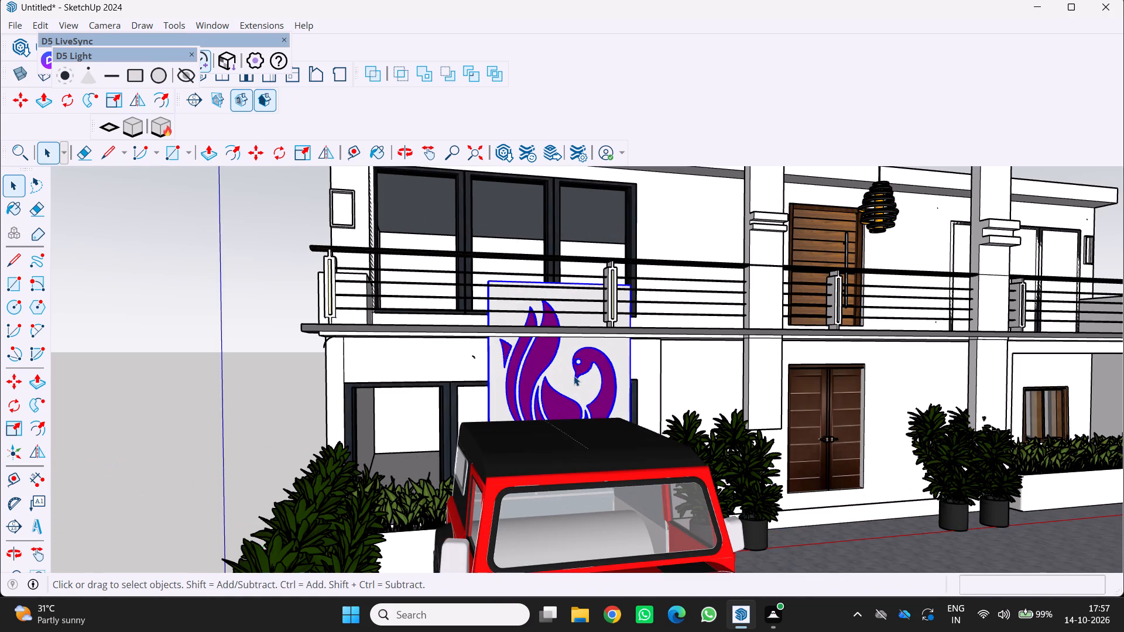
{"action": "key", "text": "Right"}
{"action": "key", "text": "m"}
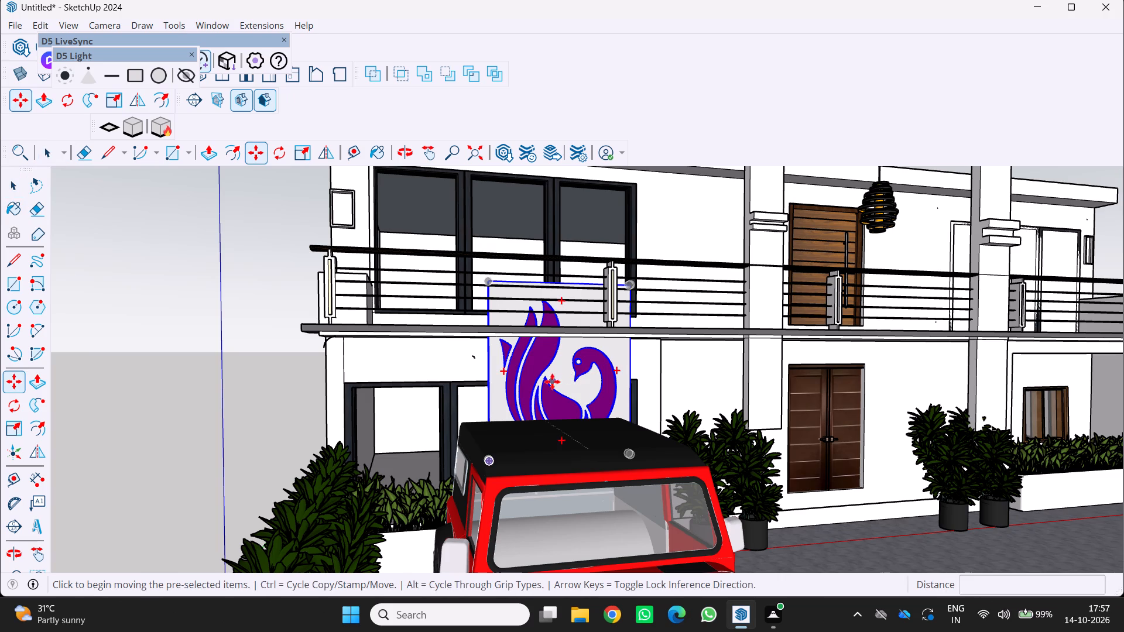
{"action": "left_click", "coordinate": [552, 382]}
{"action": "scroll", "coordinate": [770, 280], "scroll_direction": "down", "scroll_amount": 4}
{"action": "middle_click_drag", "start_coordinate": [796, 276], "coordinate": [762, 504]}
{"action": "middle_click", "coordinate": [762, 504]}
{"action": "middle_click_drag", "start_coordinate": [762, 499], "coordinate": [768, 455]}
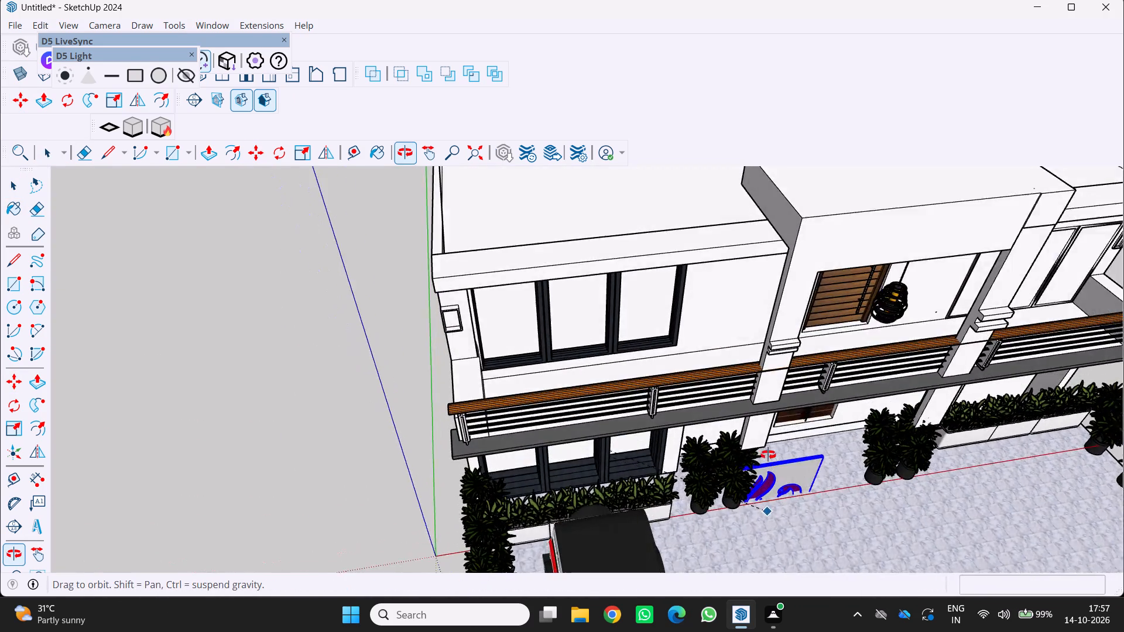
{"action": "middle_click_drag", "start_coordinate": [768, 455], "coordinate": [762, 423]}
{"action": "scroll", "coordinate": [886, 224], "scroll_direction": "down", "scroll_amount": 4}
{"action": "scroll", "coordinate": [900, 287], "scroll_direction": "down", "scroll_amount": 3}
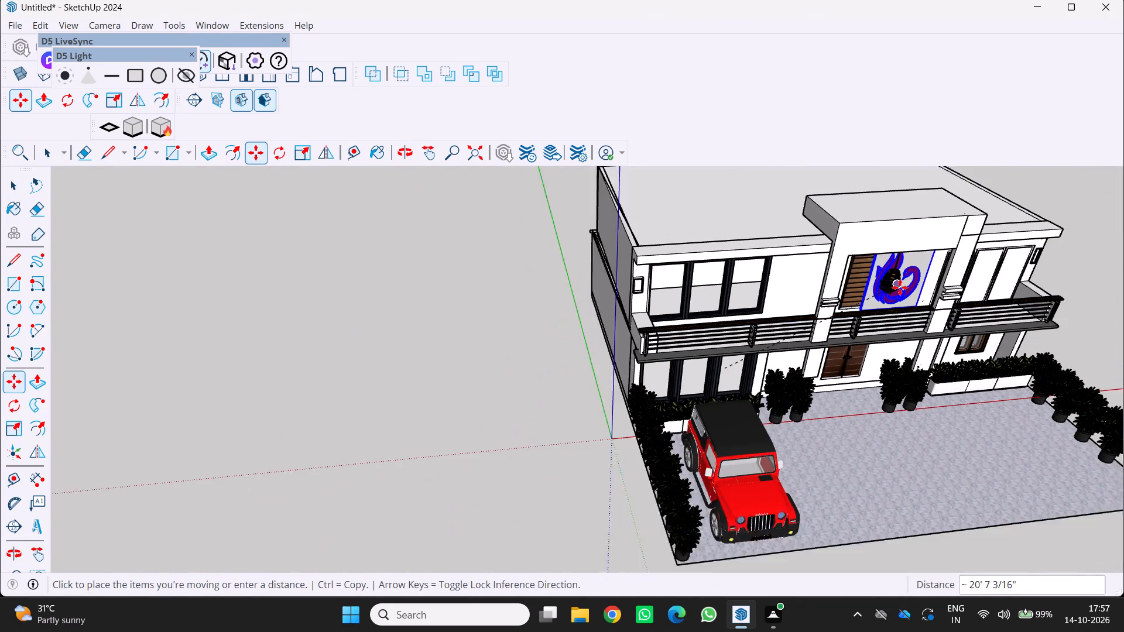
{"action": "scroll", "coordinate": [900, 287], "scroll_direction": "down", "scroll_amount": 2}
{"action": "middle_click", "coordinate": [900, 287]}
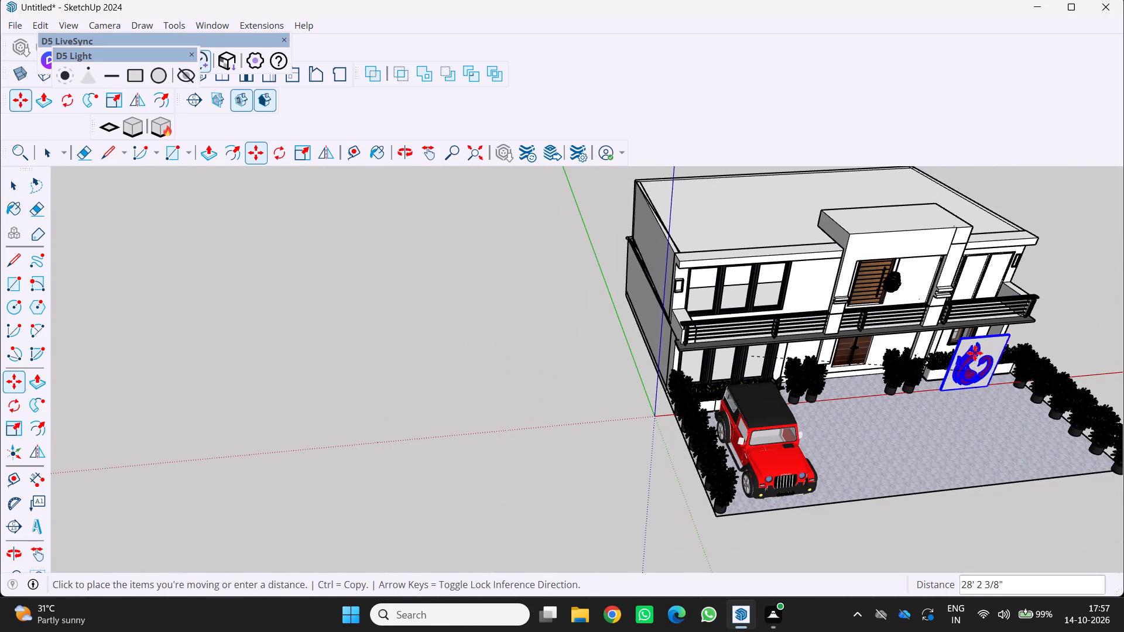
{"action": "middle_click_drag", "start_coordinate": [960, 322], "coordinate": [864, 307]}
{"action": "middle_click_drag", "start_coordinate": [955, 310], "coordinate": [828, 262], "text": "shift"}
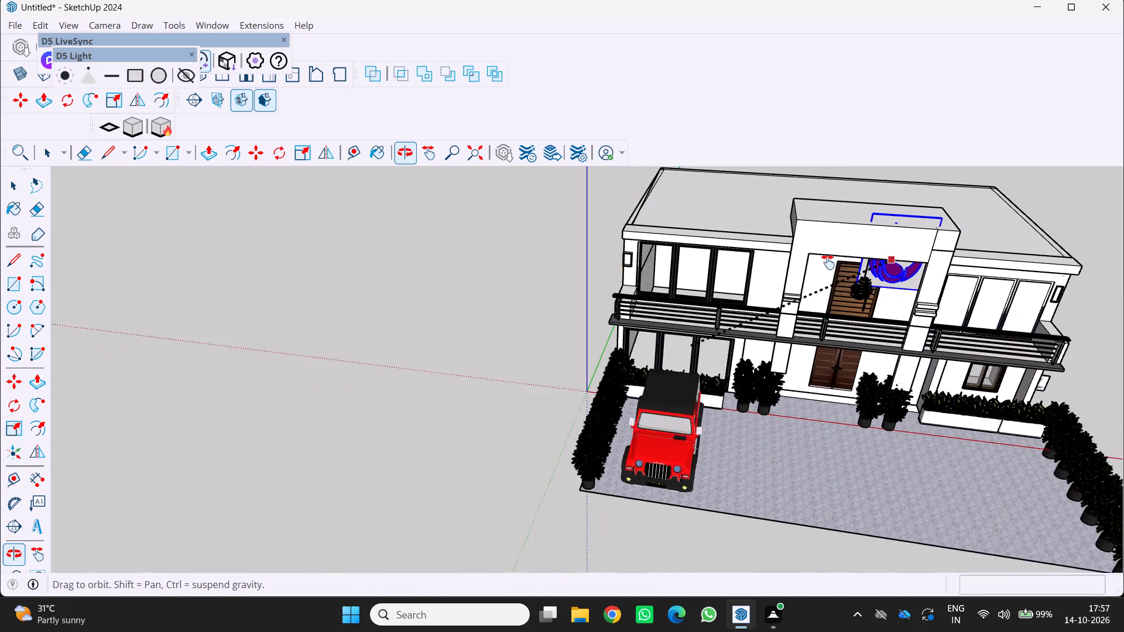
{"action": "middle_click_drag", "start_coordinate": [828, 262], "coordinate": [716, 277], "text": "shift"}
{"action": "middle_click_drag", "start_coordinate": [835, 434], "coordinate": [837, 355]}
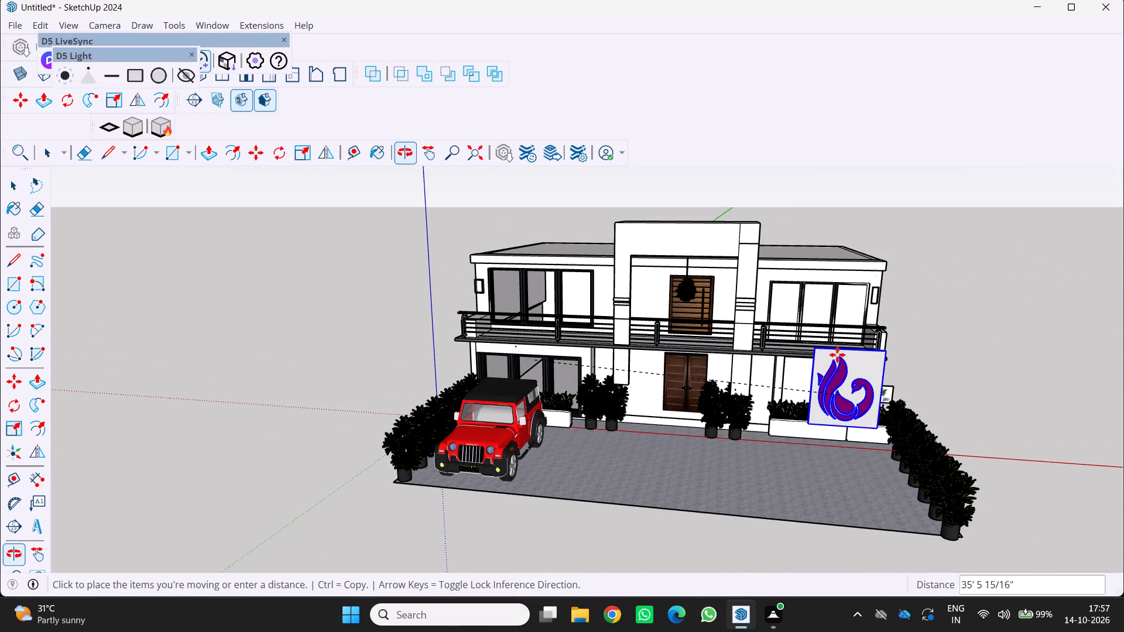
{"action": "key", "text": "Up"}
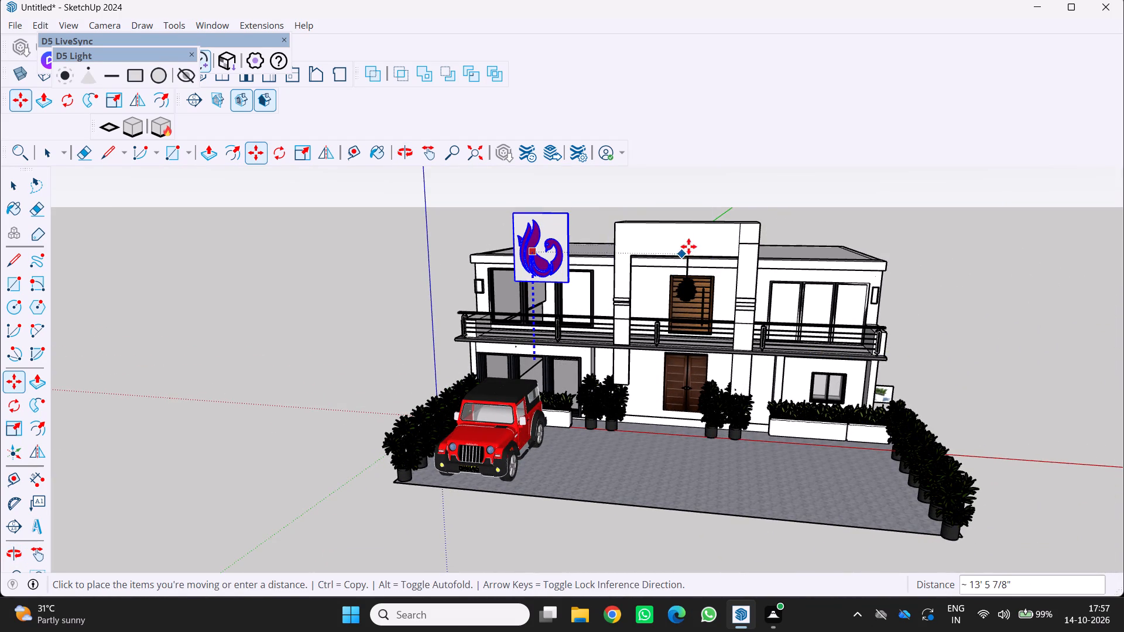
{"action": "key", "text": "Right"}
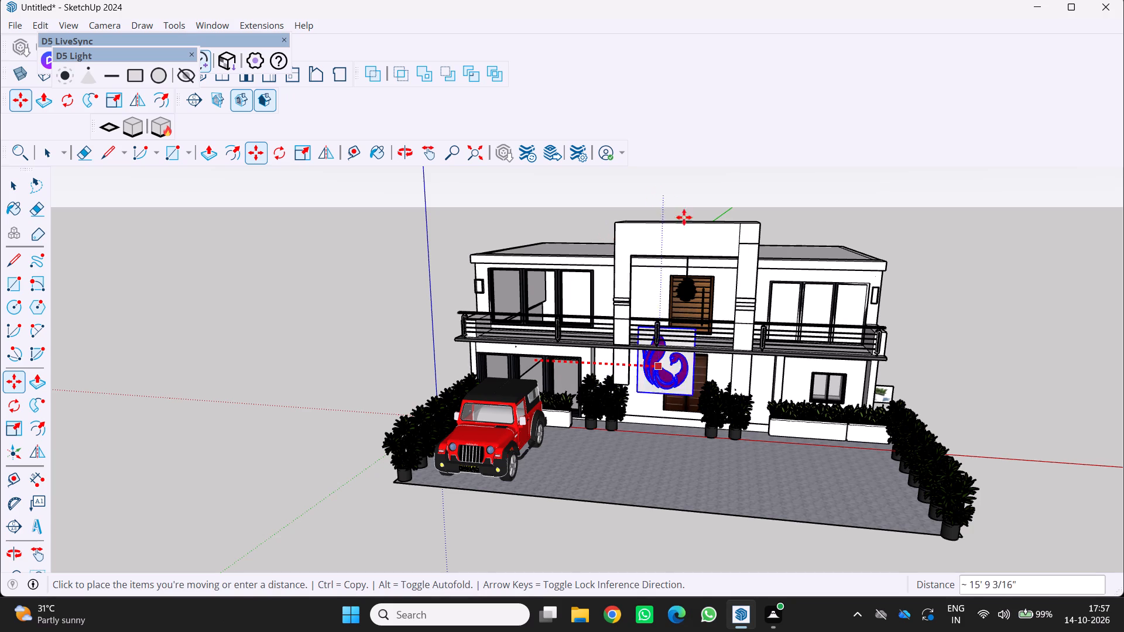
{"action": "key", "text": "Up"}
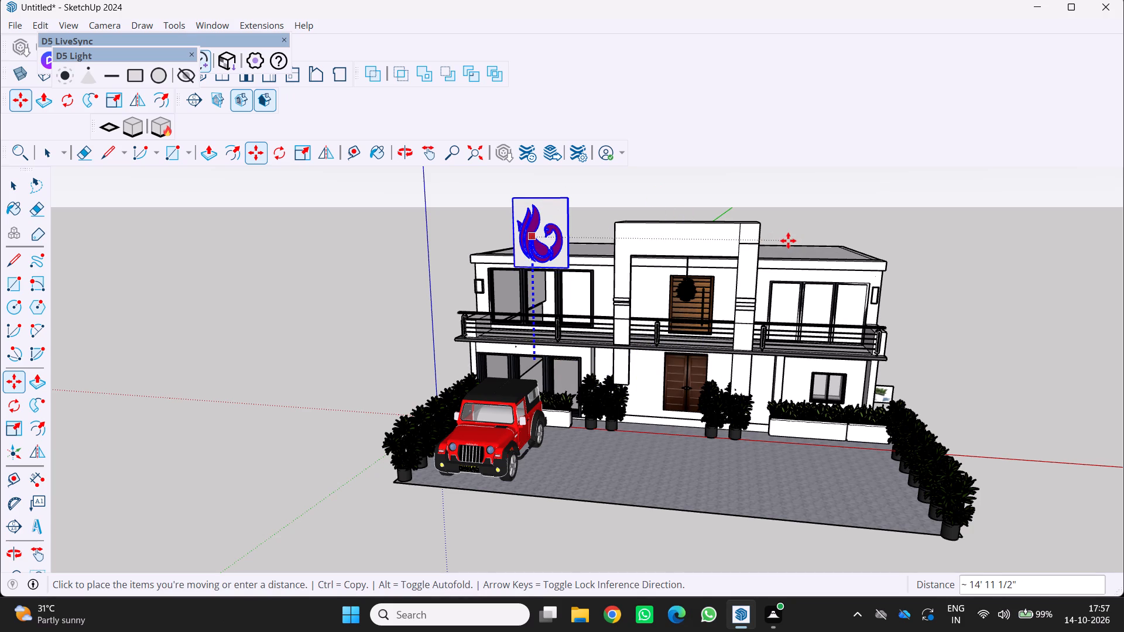
{"action": "left_click", "coordinate": [788, 241]}
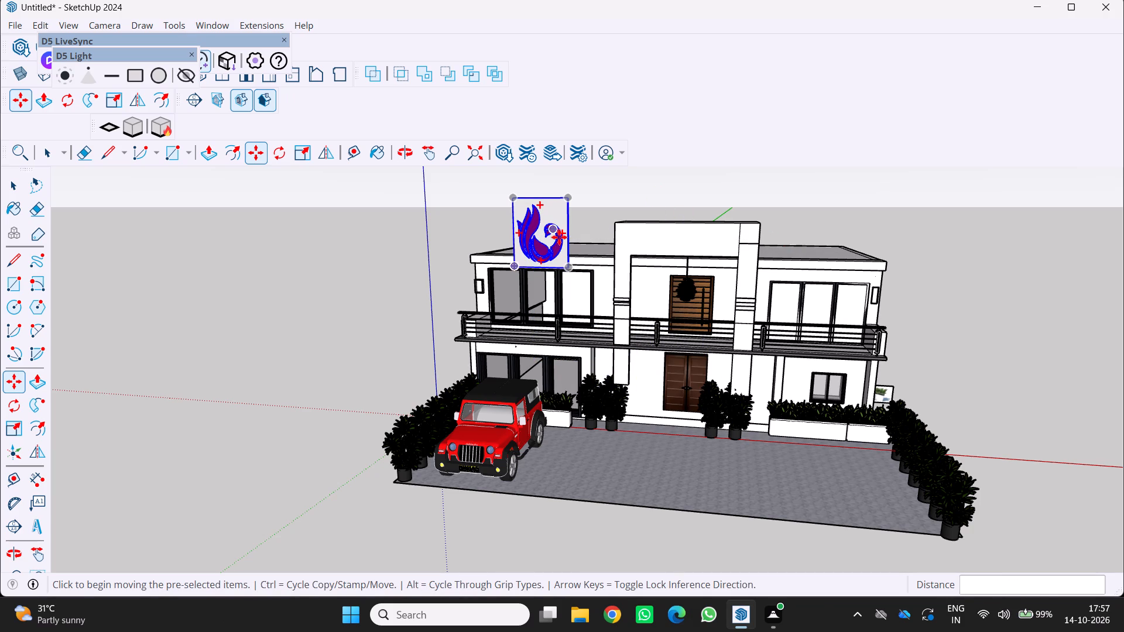
Move the peacock panel sideways from its raised position to the upper front beam of the entrance portal, above the hanging lamp.
{"action": "left_click", "coordinate": [542, 229]}
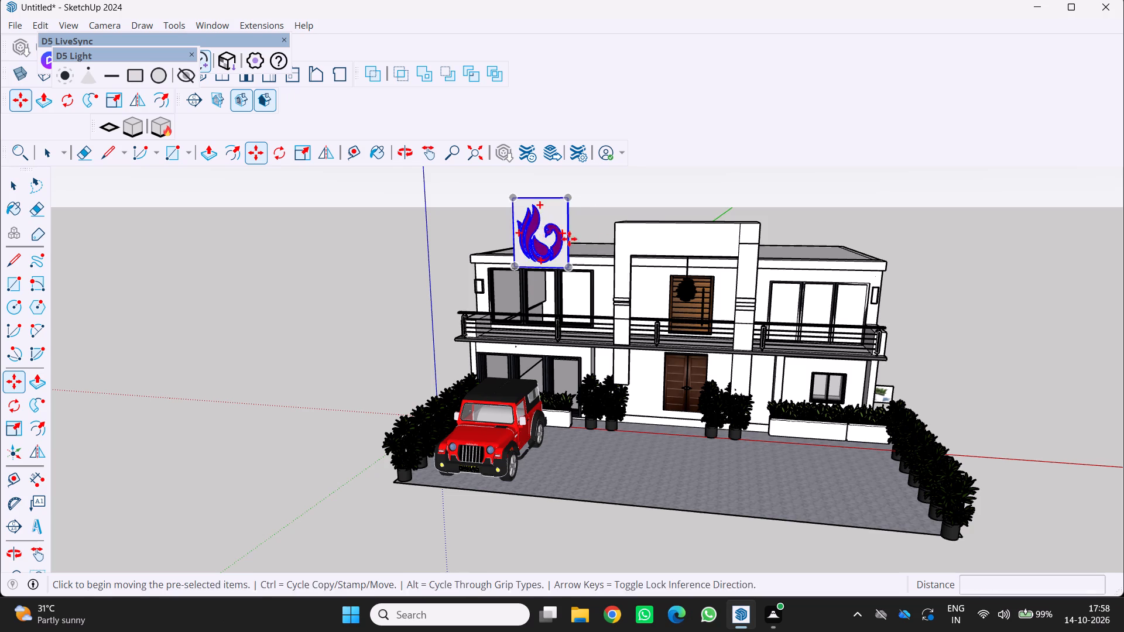
{"action": "scroll", "coordinate": [688, 262], "scroll_direction": "up", "scroll_amount": 6}
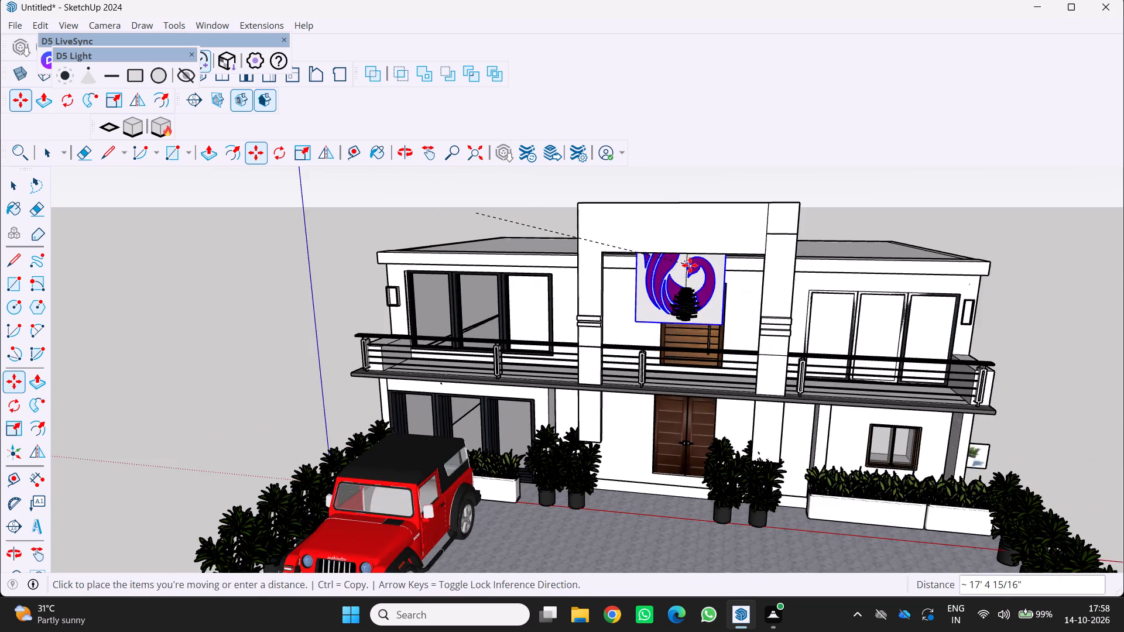
{"action": "scroll", "coordinate": [690, 265], "scroll_direction": "up", "scroll_amount": 1}
{"action": "middle_click_drag", "start_coordinate": [700, 233], "coordinate": [685, 365]}
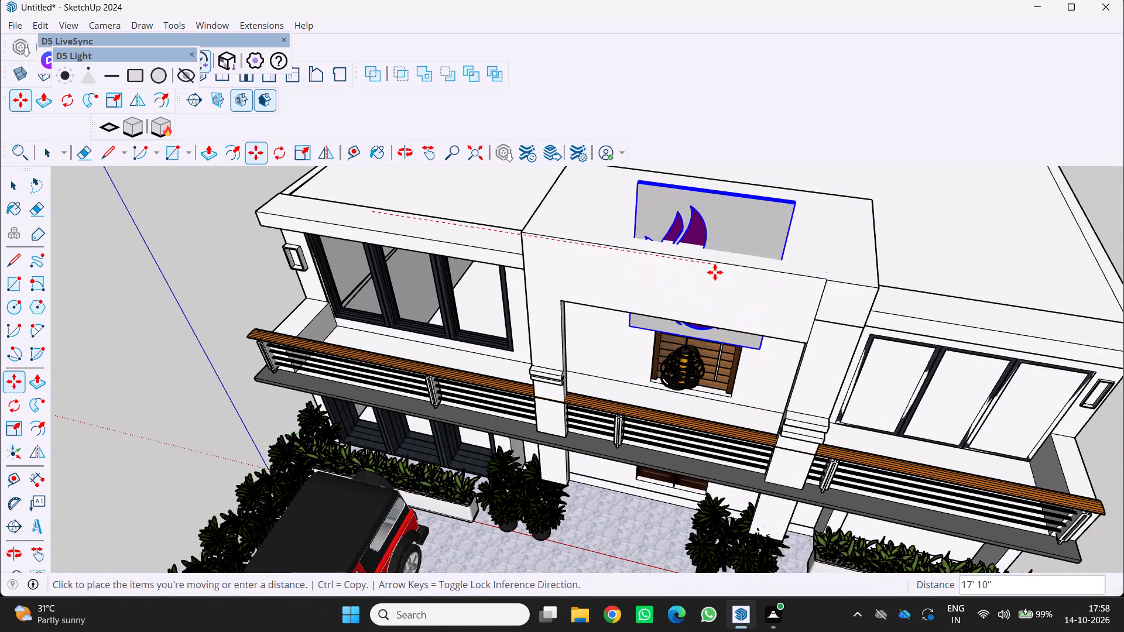
{"action": "left_click", "coordinate": [702, 304]}
Scale the peacock panel down uniformly from its lower corner to a factor of about 0.62.
{"action": "scroll", "coordinate": [790, 369], "scroll_direction": "down", "scroll_amount": 2}
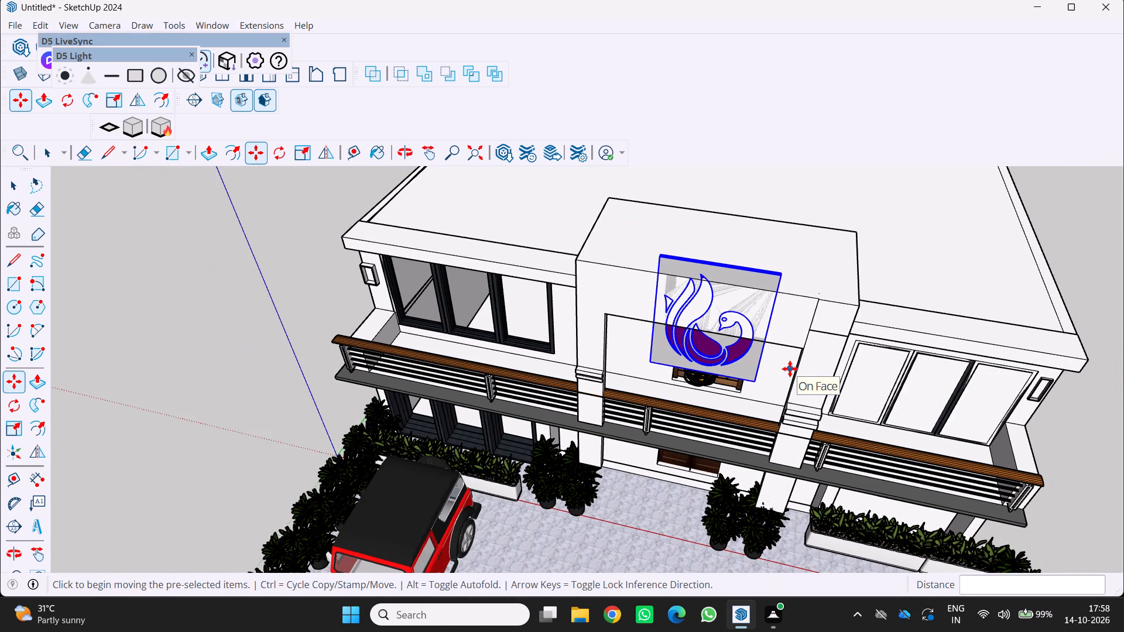
{"action": "middle_click_drag", "start_coordinate": [790, 369], "coordinate": [730, 237]}
{"action": "middle_click_drag", "start_coordinate": [790, 385], "coordinate": [834, 347]}
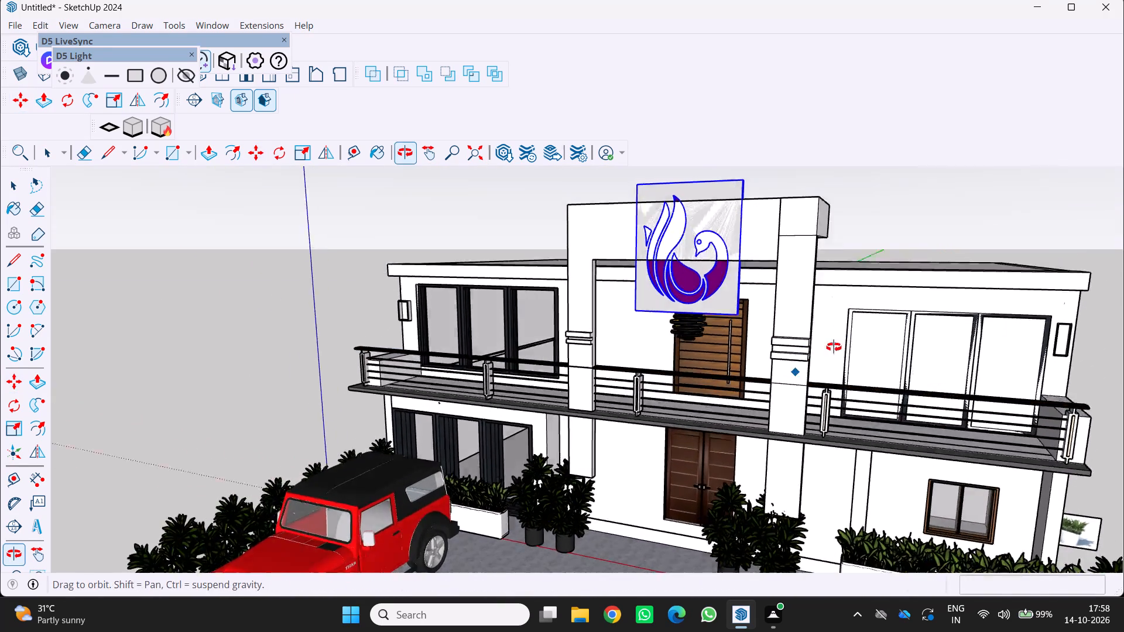
{"action": "middle_click_drag", "start_coordinate": [834, 347], "coordinate": [880, 304]}
{"action": "scroll", "coordinate": [851, 331], "scroll_direction": "up", "scroll_amount": 1}
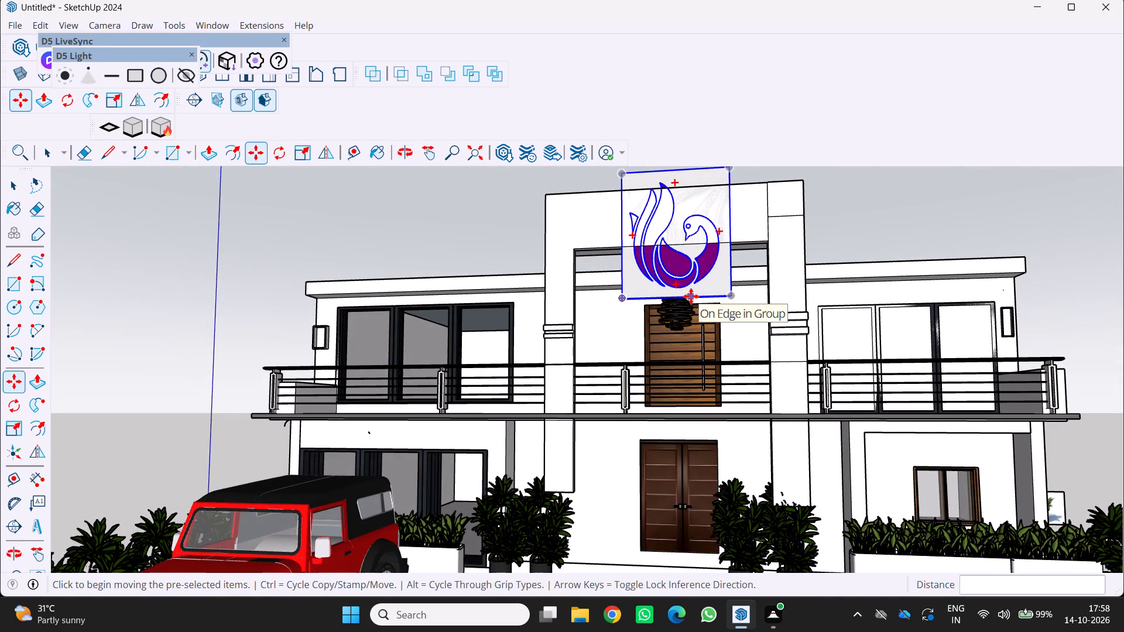
{"action": "key", "text": "space"}
{"action": "type", "text": "S"}
{"action": "left_click_drag", "start_coordinate": [735, 295], "coordinate": [712, 268]}
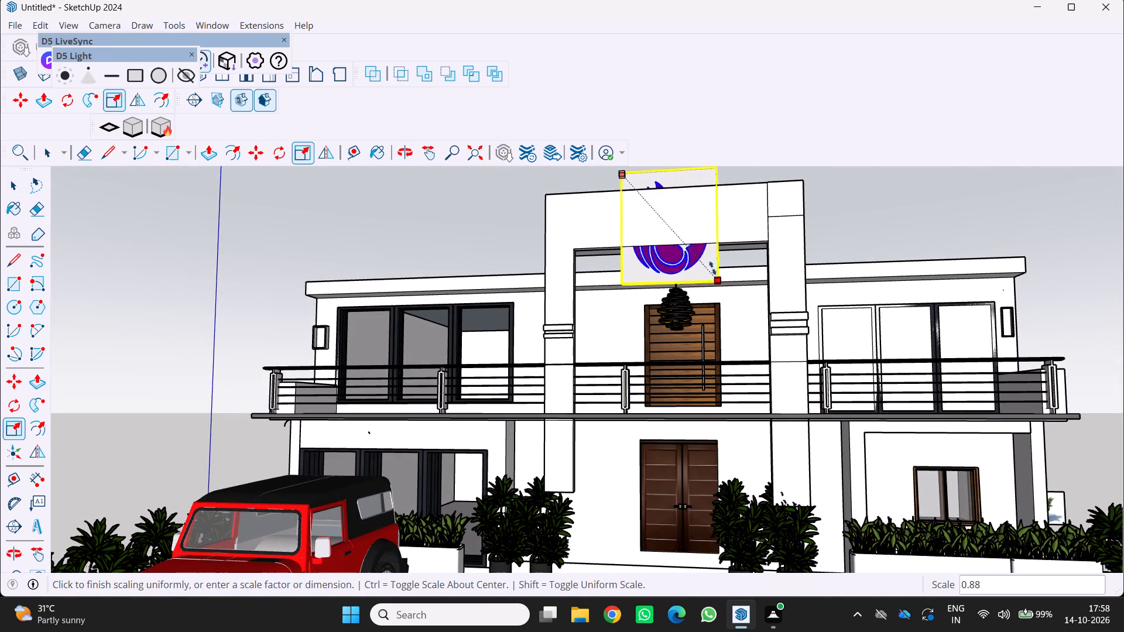
{"action": "left_click_drag", "start_coordinate": [712, 268], "coordinate": [698, 240]}
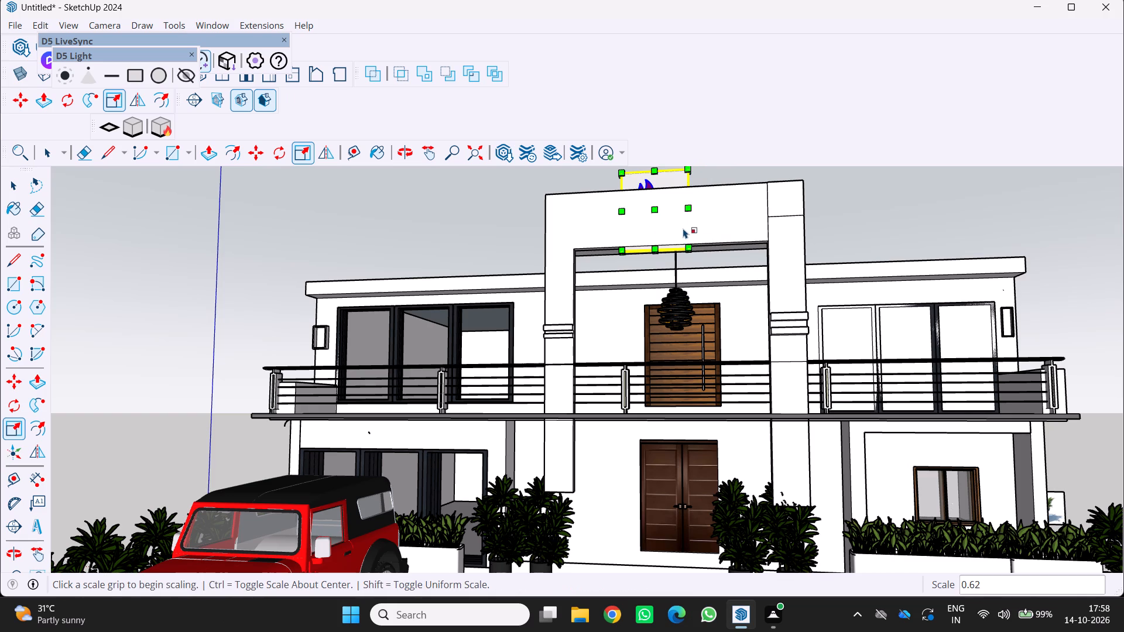
Scale the peacock panel down uniformly again from its opposite upper corner to a factor of about 0.63.
{"action": "scroll", "coordinate": [685, 215], "scroll_direction": "down", "scroll_amount": 2}
{"action": "middle_click_drag", "start_coordinate": [738, 237], "coordinate": [806, 316]}
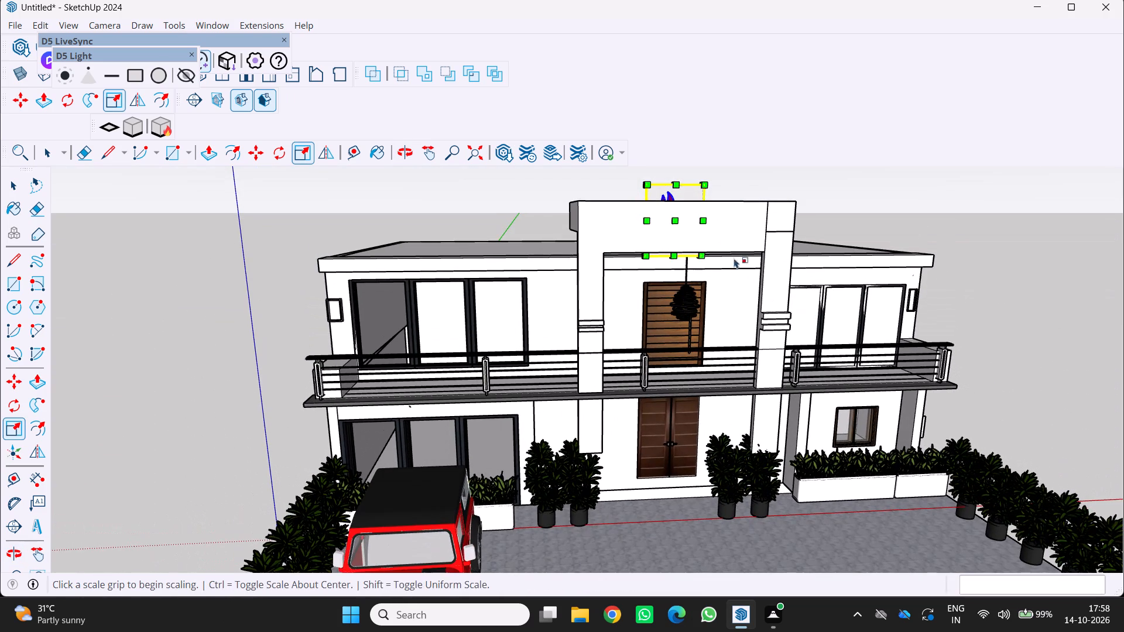
{"action": "left_click_drag", "start_coordinate": [645, 189], "coordinate": [666, 213]}
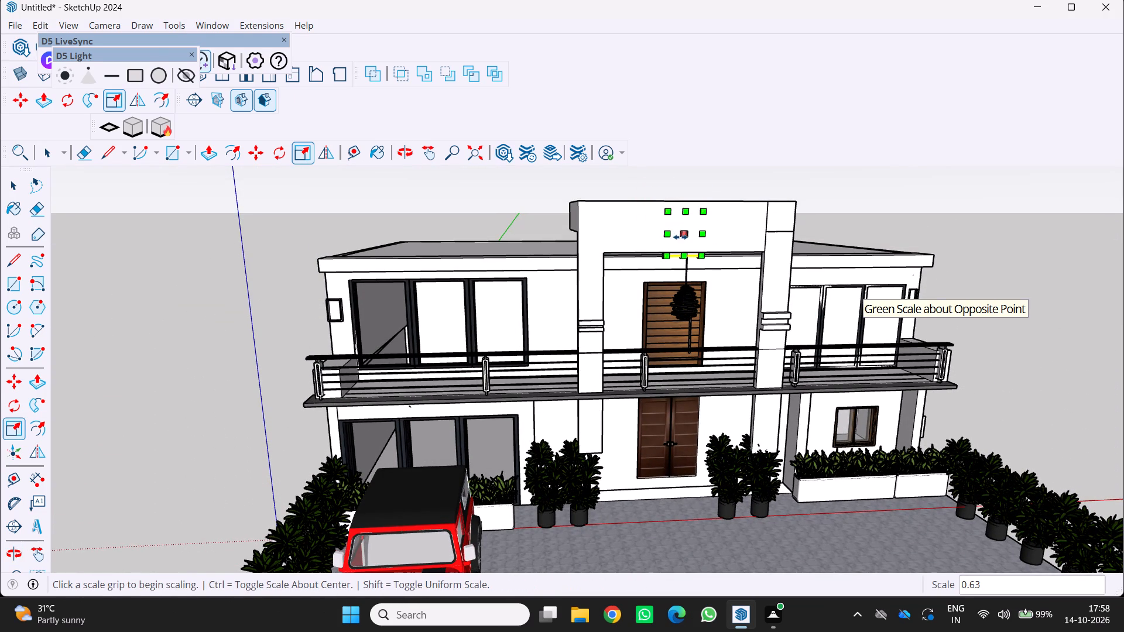
Move the peacock panel forward along the green axis by about 7" so it sits on the portal beam's front face.
{"action": "key", "text": "m"}
{"action": "left_click", "coordinate": [685, 231]}
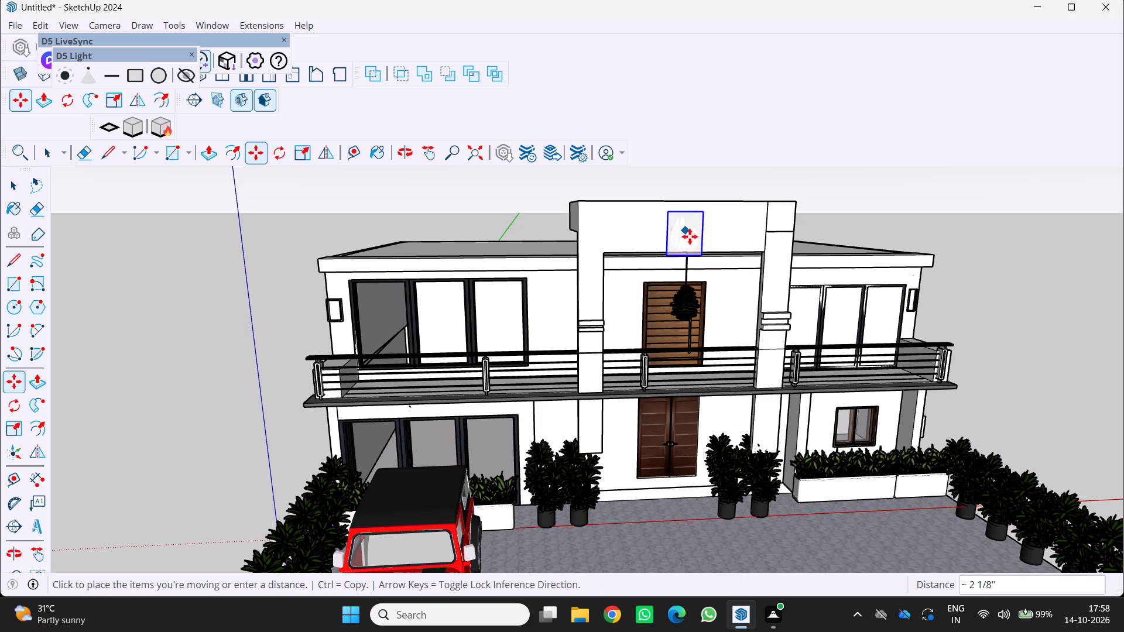
{"action": "scroll", "coordinate": [695, 229], "scroll_direction": "up", "scroll_amount": 3}
{"action": "scroll", "coordinate": [695, 229], "scroll_direction": "down", "scroll_amount": 3}
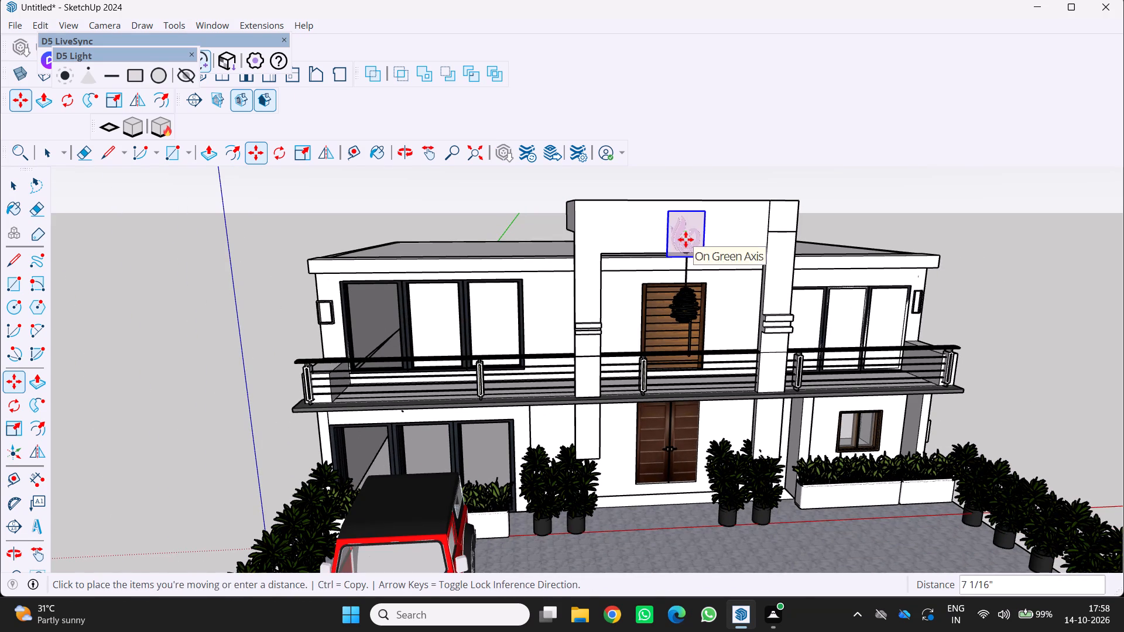
{"action": "left_click", "coordinate": [688, 237]}
Move the peacock panel up along the blue axis by about 8" on the portal's front beam.
{"action": "middle_click_drag", "start_coordinate": [822, 290], "coordinate": [748, 276]}
{"action": "key", "text": "Up"}
{"action": "key", "text": "Up"}
{"action": "key", "text": "Up"}
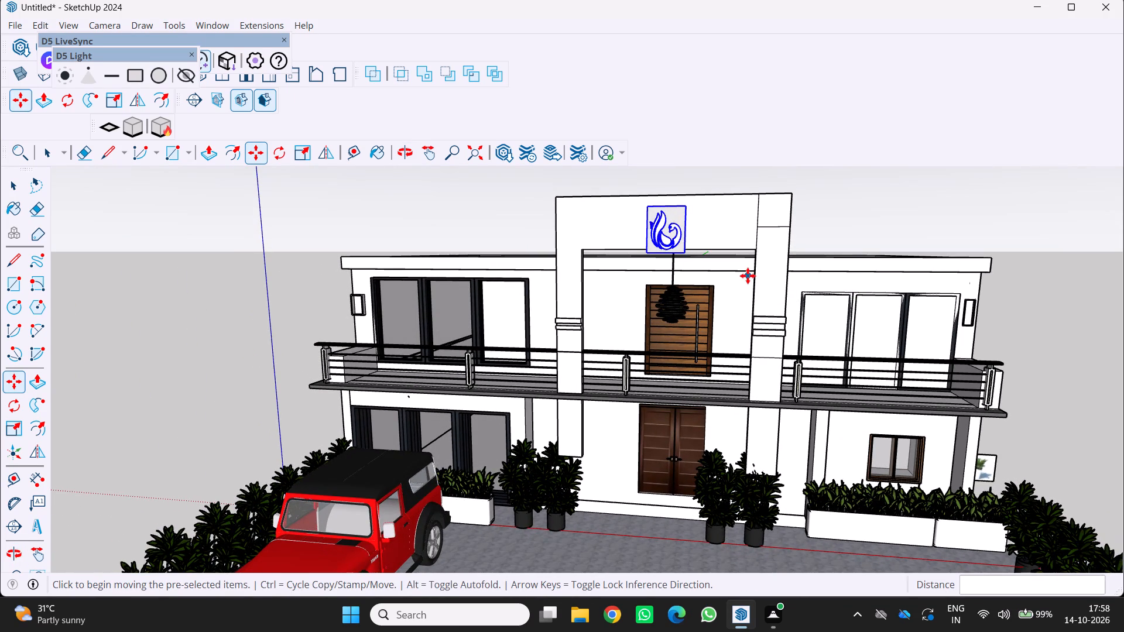
{"action": "left_click", "coordinate": [674, 250]}
{"action": "key", "text": "Up"}
{"action": "key", "text": "Up"}
{"action": "key", "text": "Up"}
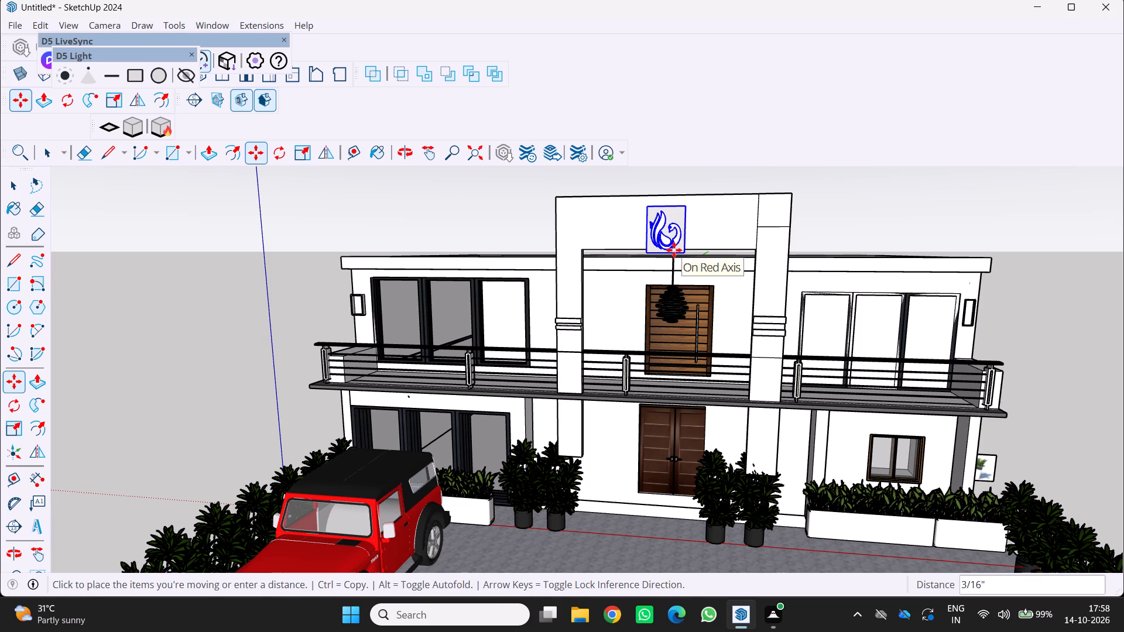
{"action": "key", "text": "Up"}
{"action": "key", "text": "Up"}
{"action": "key", "text": "Up"}
{"action": "key", "text": "Up"}
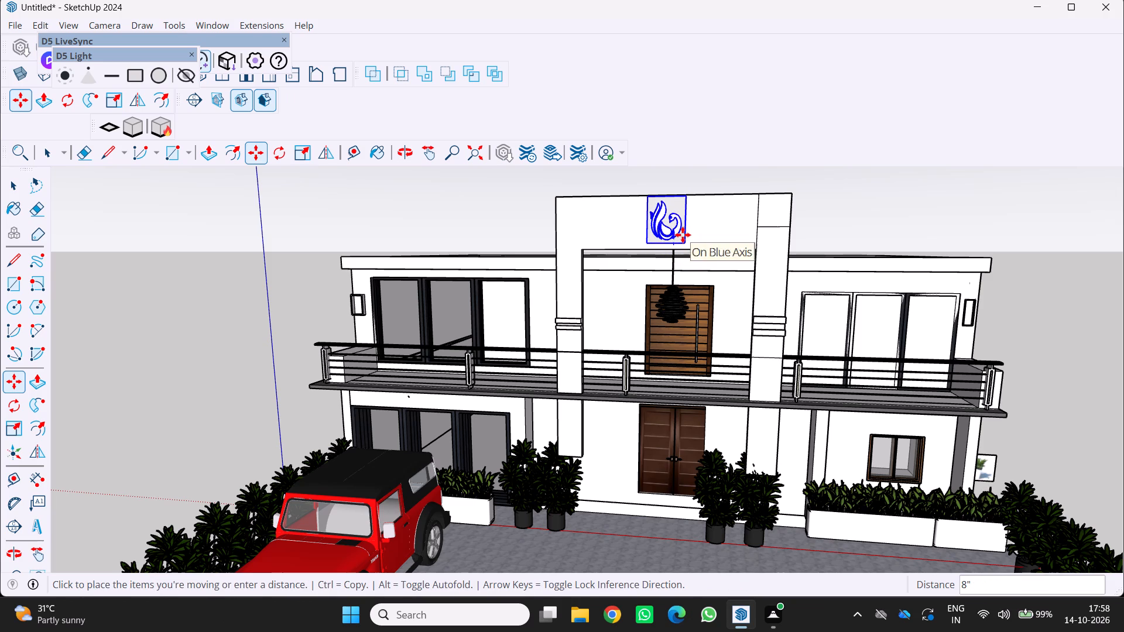
{"action": "left_click", "coordinate": [683, 235]}
{"action": "key", "text": "space"}
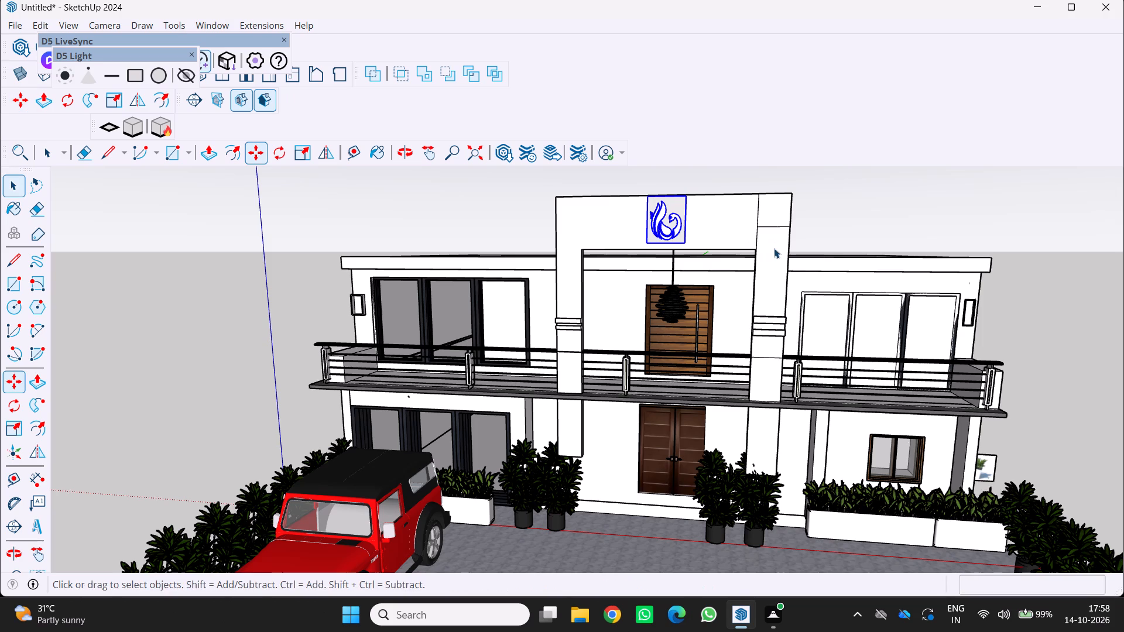
Start a uniform rescale of the peacock panel from its lower corner on the portal beam.
{"action": "middle_click_drag", "start_coordinate": [881, 219], "coordinate": [643, 262]}
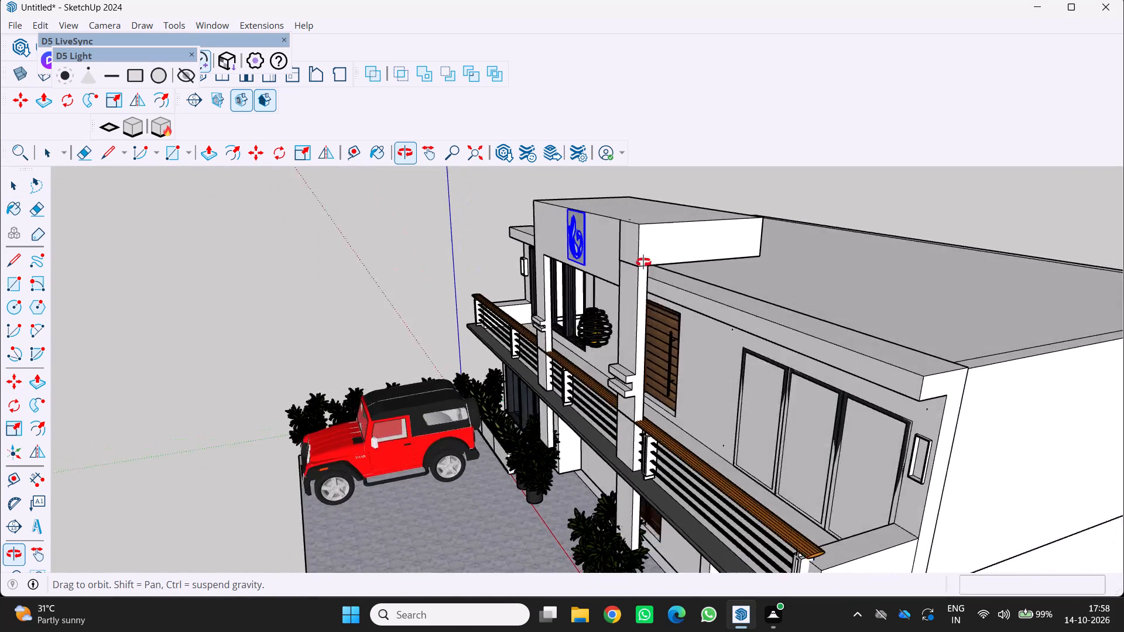
{"action": "middle_click_drag", "start_coordinate": [643, 262], "coordinate": [911, 184]}
{"action": "left_click", "coordinate": [657, 226]}
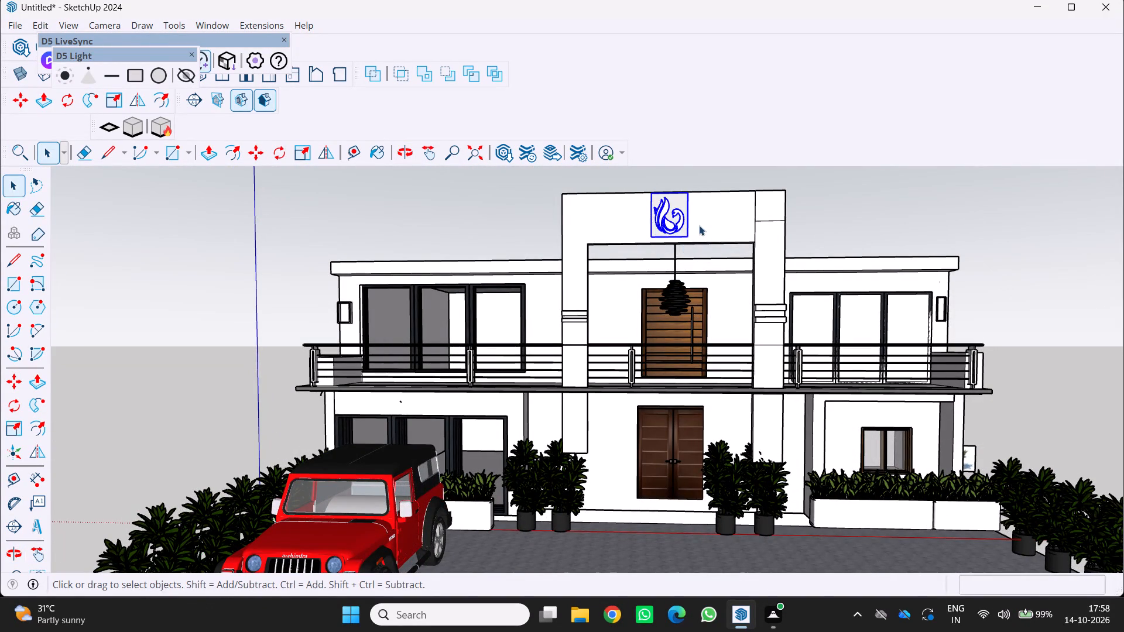
{"action": "key", "text": "s"}
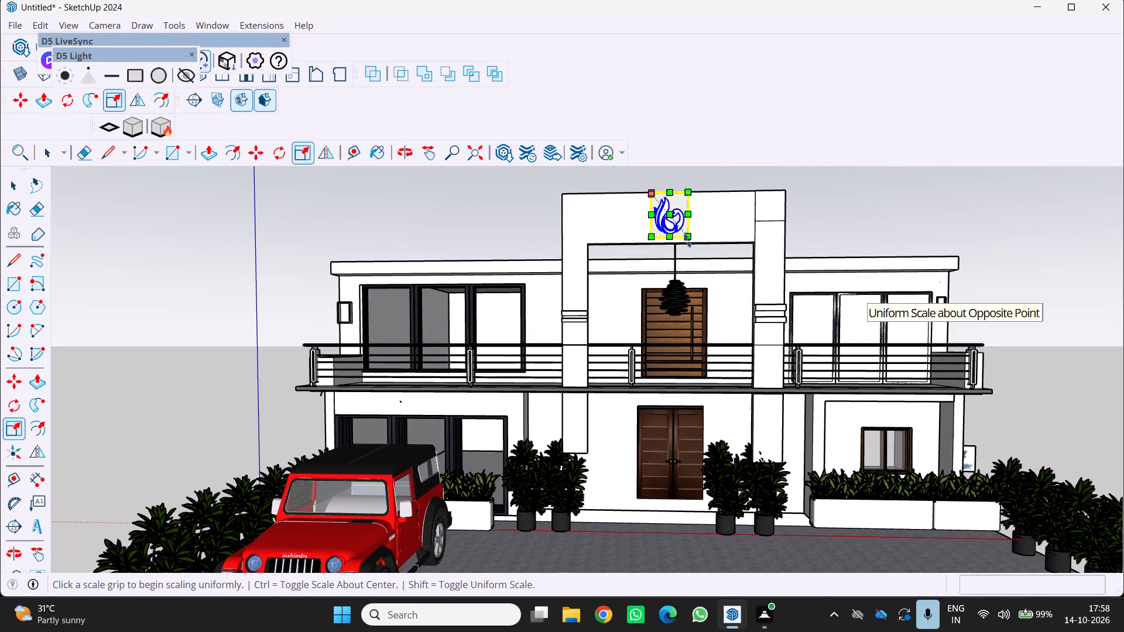
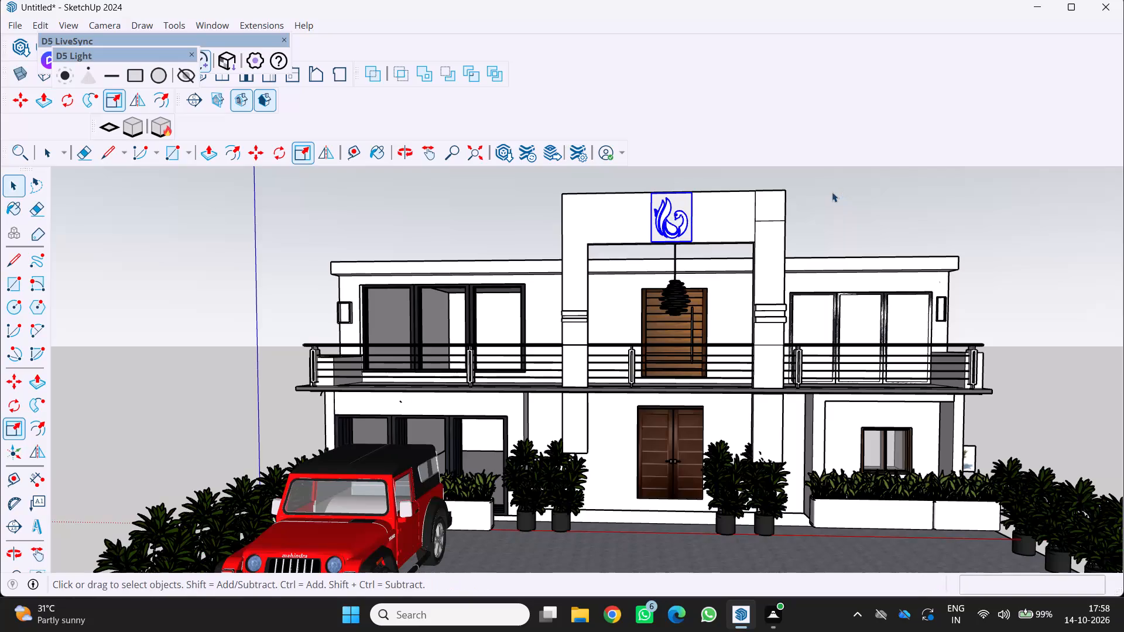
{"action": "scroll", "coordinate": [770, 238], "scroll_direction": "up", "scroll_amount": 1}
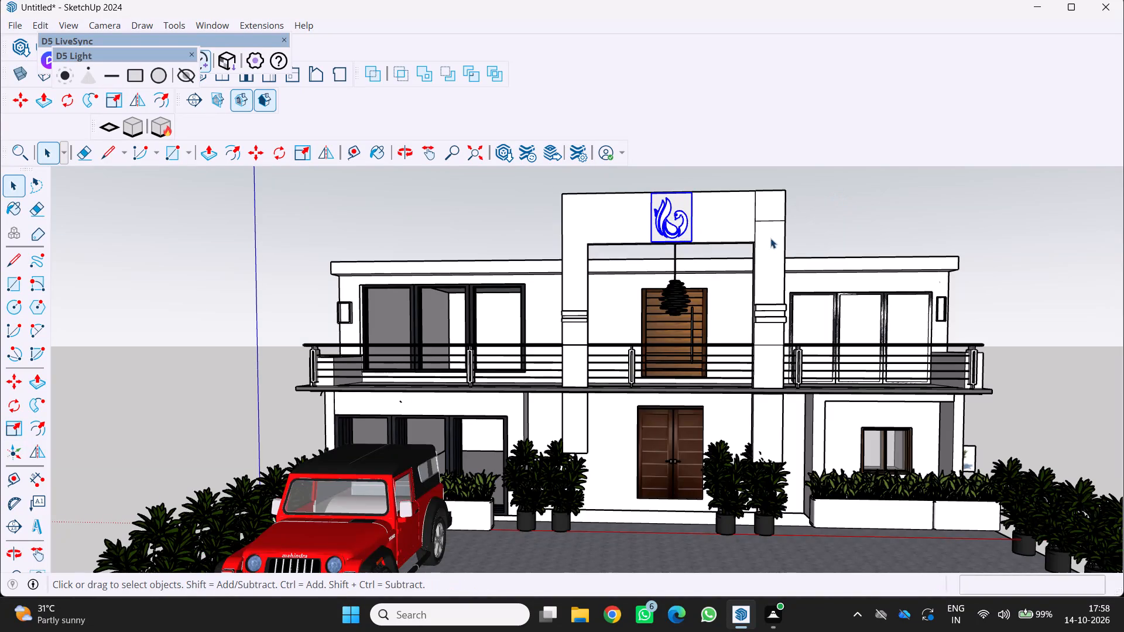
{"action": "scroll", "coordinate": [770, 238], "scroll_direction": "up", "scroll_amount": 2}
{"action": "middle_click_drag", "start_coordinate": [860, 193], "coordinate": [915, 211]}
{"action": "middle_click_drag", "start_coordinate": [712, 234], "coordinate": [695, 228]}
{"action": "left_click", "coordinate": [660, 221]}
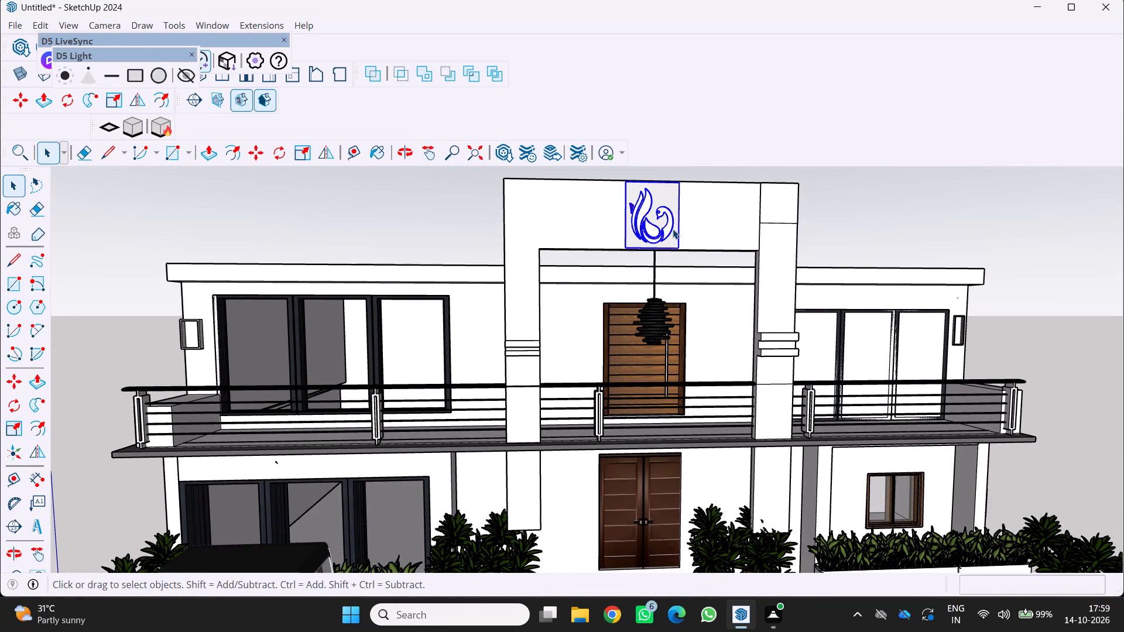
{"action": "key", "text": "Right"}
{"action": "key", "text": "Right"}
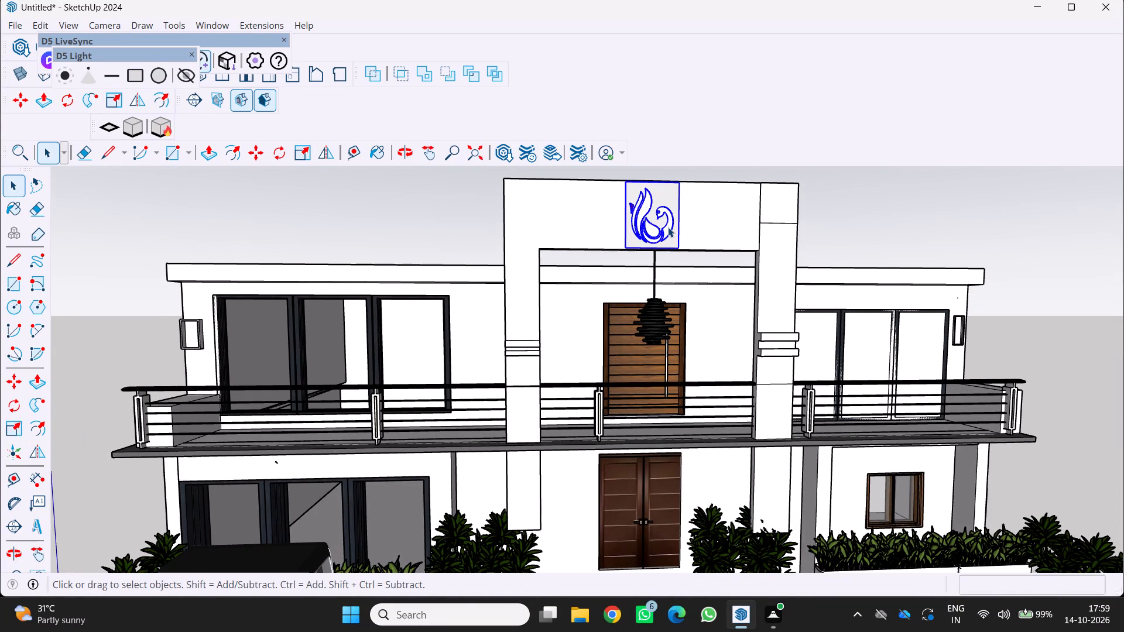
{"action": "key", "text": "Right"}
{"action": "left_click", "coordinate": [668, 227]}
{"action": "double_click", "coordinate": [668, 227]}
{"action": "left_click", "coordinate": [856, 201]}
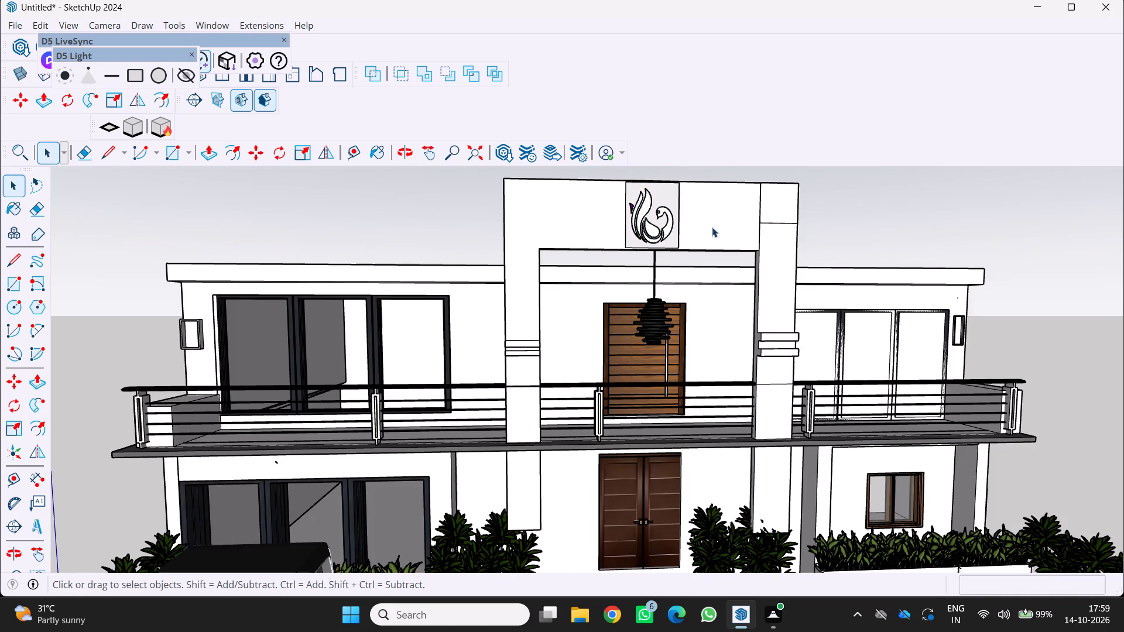
Move the peacock panel along the red axis by about 4' 7" to the right end of the portal beam.
{"action": "middle_click_drag", "start_coordinate": [697, 241], "coordinate": [659, 238]}
{"action": "left_click", "coordinate": [659, 238]}
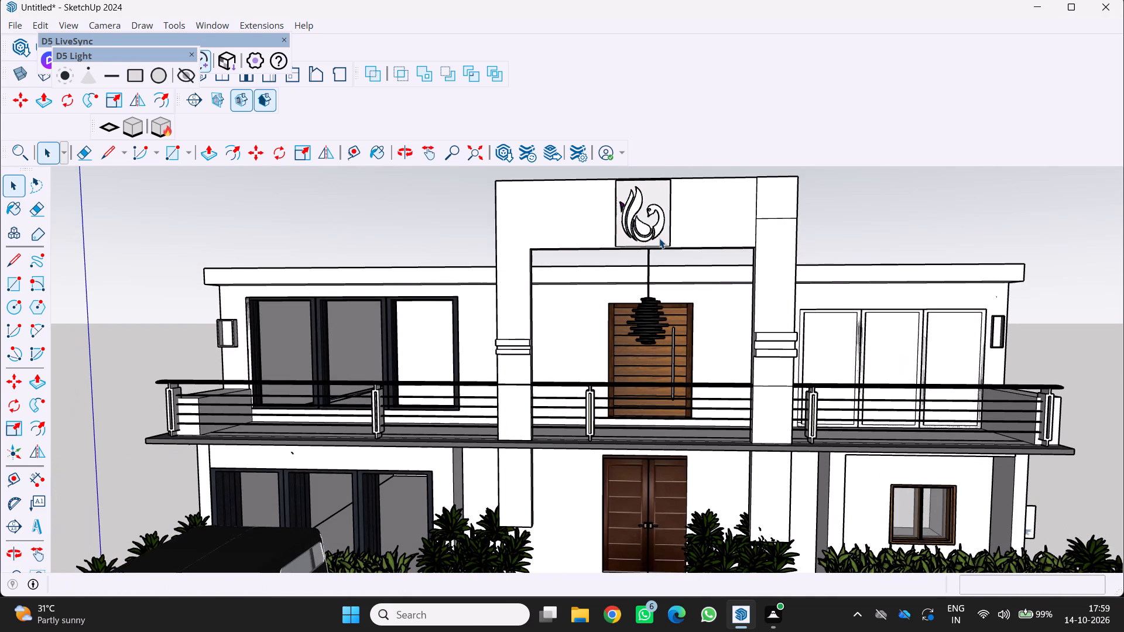
{"action": "key", "text": "Right"}
{"action": "key", "text": "Right"}
{"action": "key", "text": "Right"}
{"action": "key", "text": "Right"}
{"action": "key", "text": "Right"}
{"action": "key", "text": "Right"}
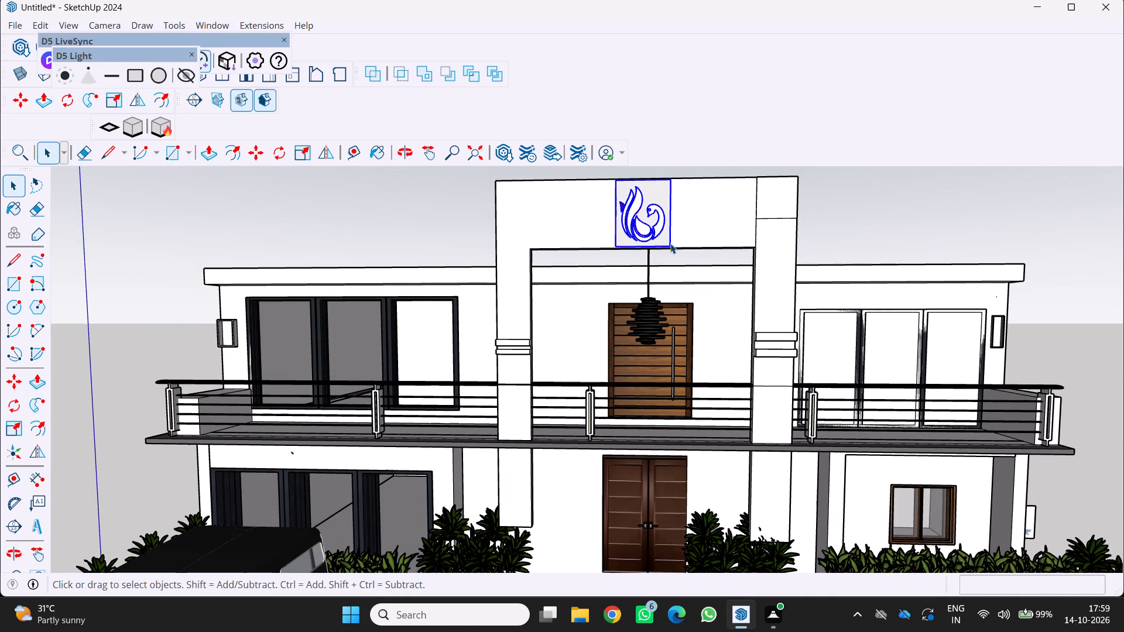
{"action": "key", "text": "m"}
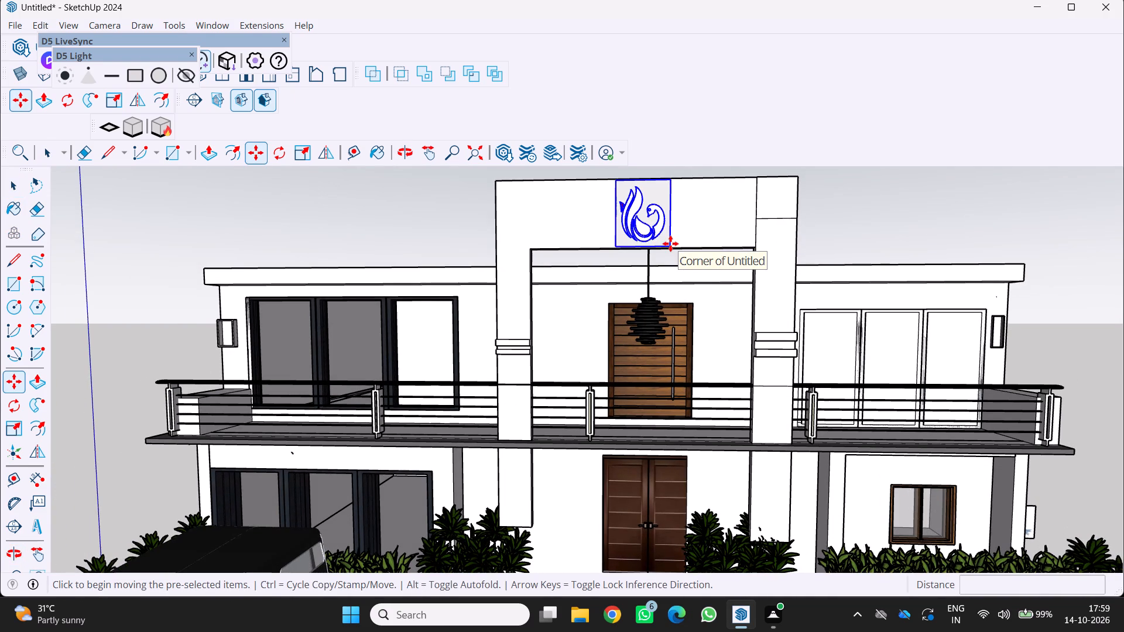
{"action": "left_click", "coordinate": [646, 219]}
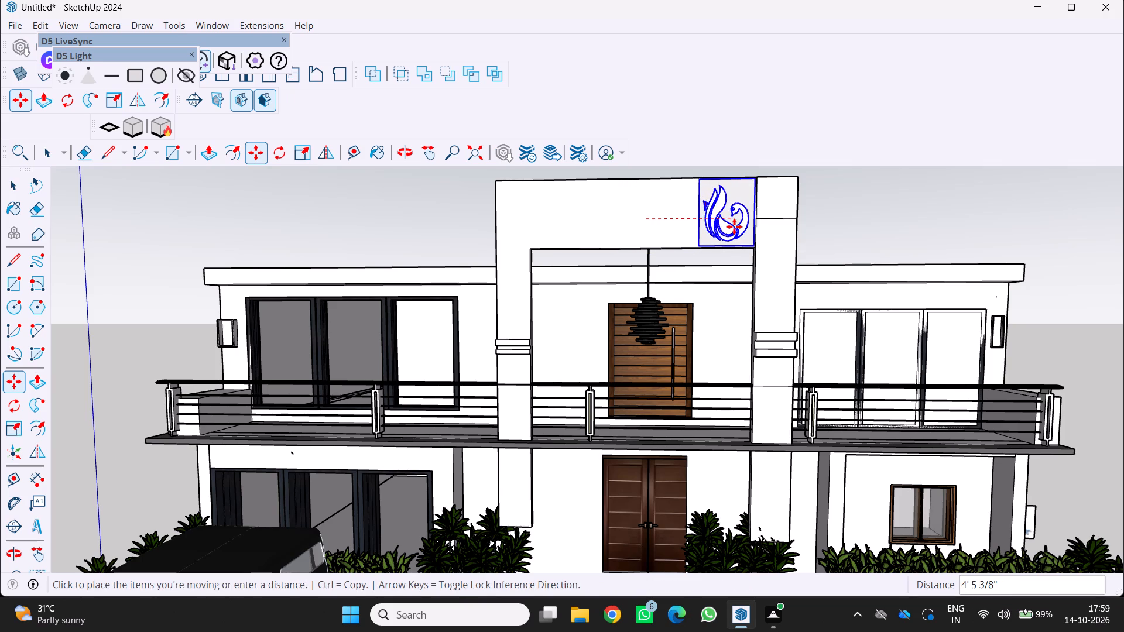
{"action": "left_click", "coordinate": [738, 226]}
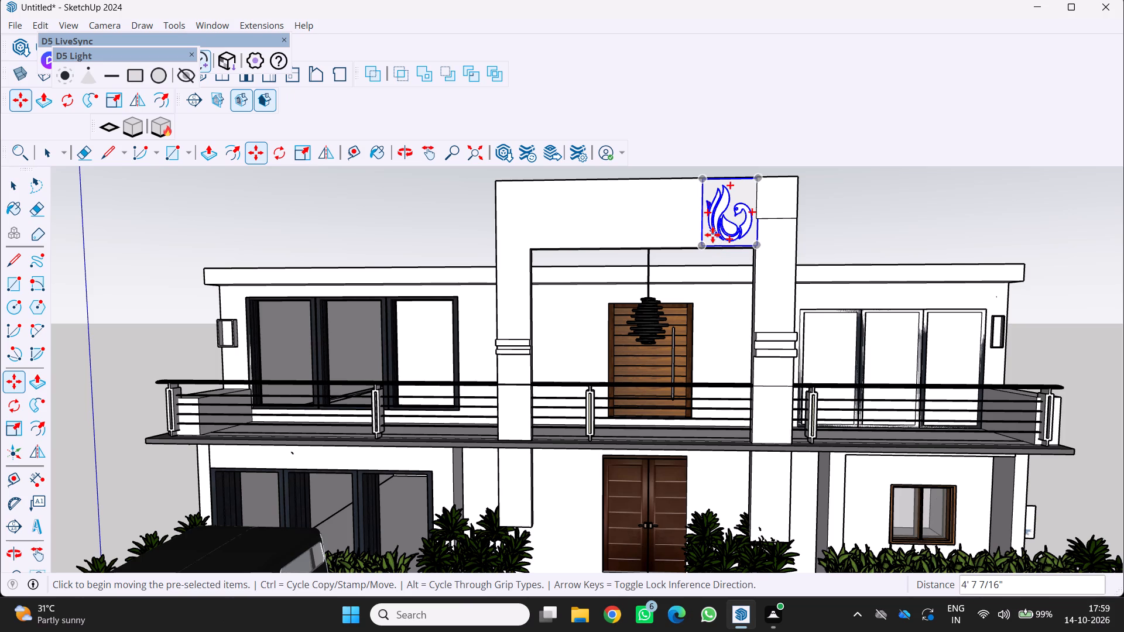
Copy the peacock panel about 9' 4" across the portal beam, placing its lower corner at the opening's upper left corner.
{"action": "left_click", "coordinate": [701, 242]}
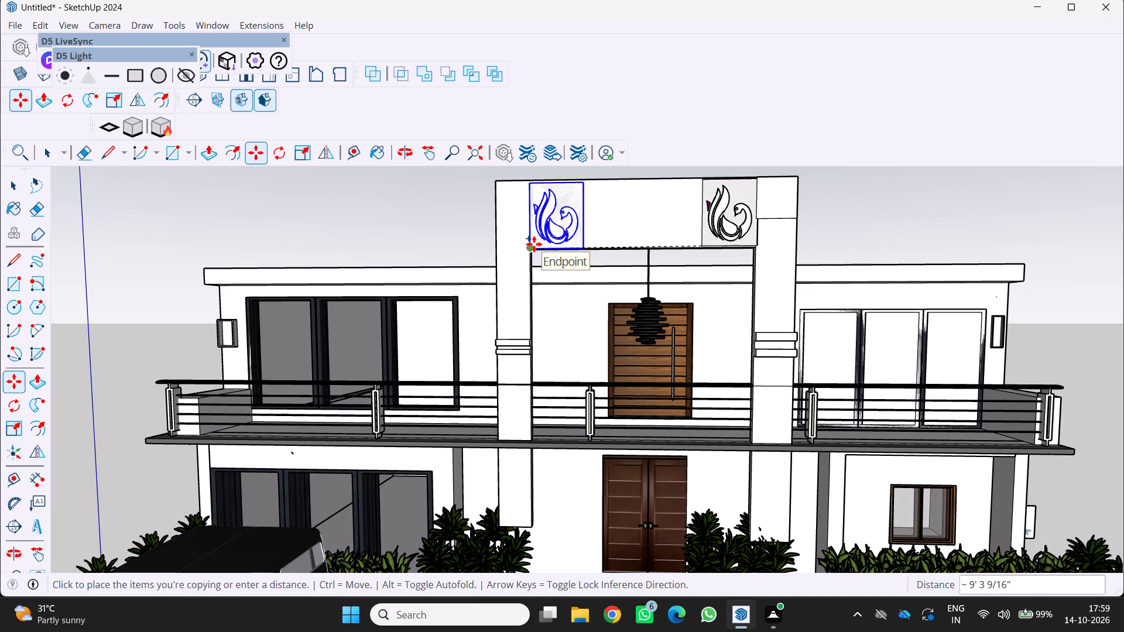
{"action": "left_click", "coordinate": [537, 243]}
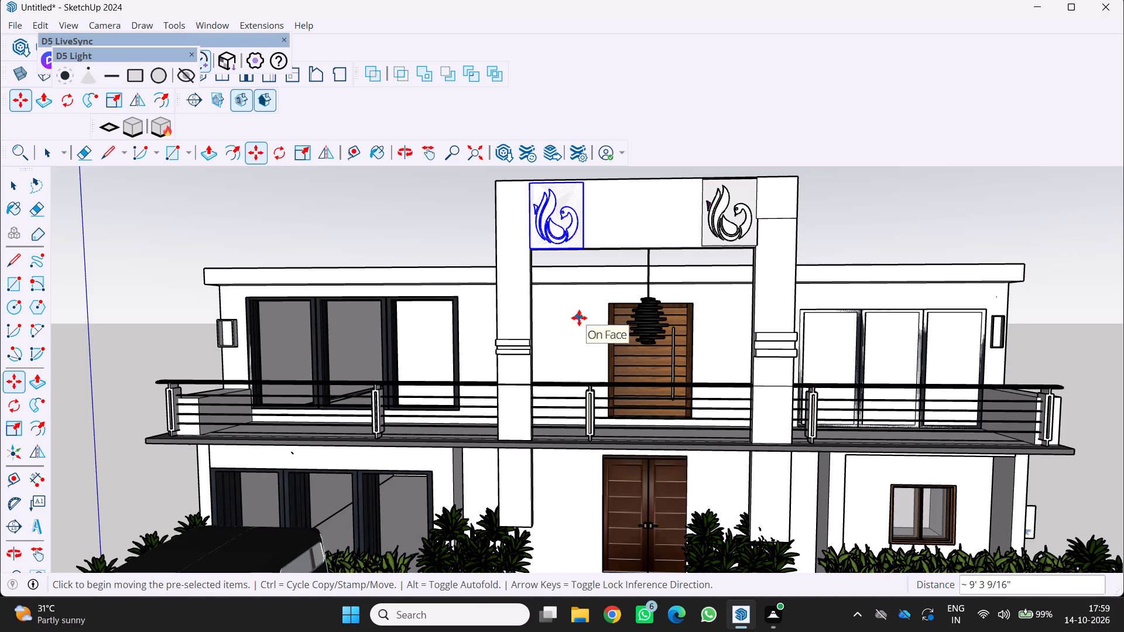
{"action": "key", "text": "space"}
{"action": "key", "text": "space"}
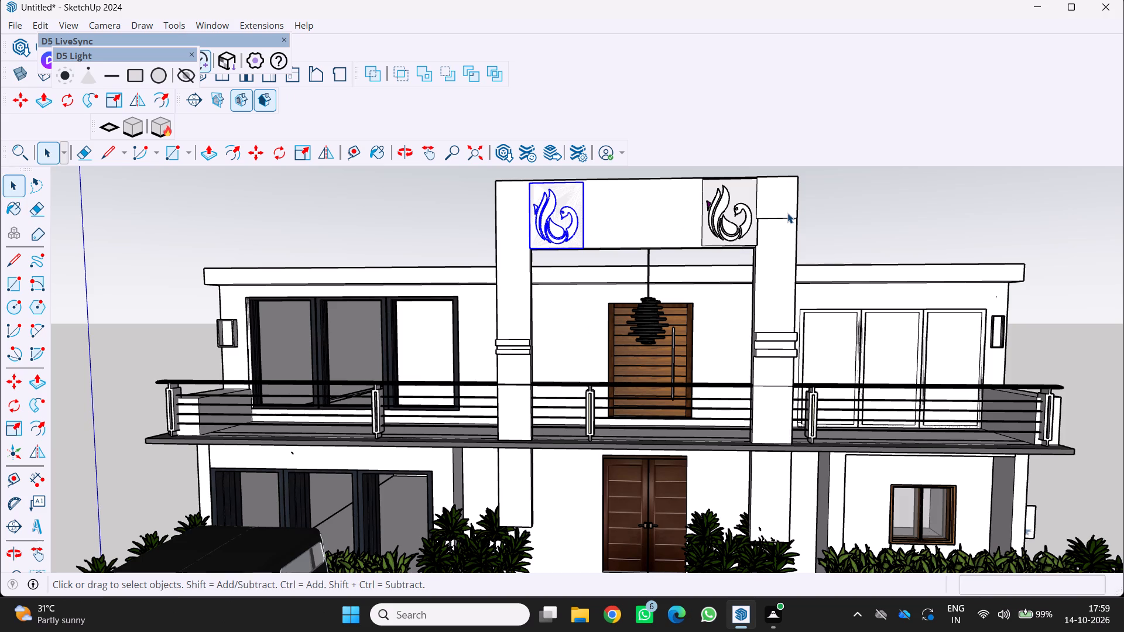
{"action": "left_click", "coordinate": [965, 204]}
{"action": "left_click", "coordinate": [965, 204]}
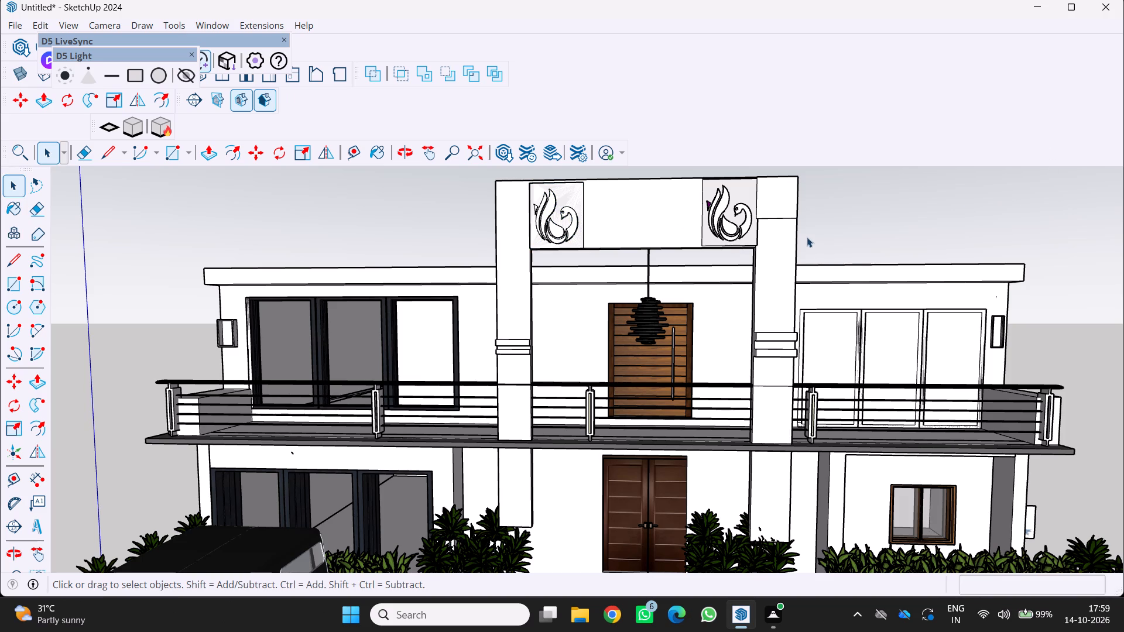
Move the left peacock panel inward along the red axis by about 3 9/16" on the portal beam.
{"action": "scroll", "coordinate": [615, 217], "scroll_direction": "up", "scroll_amount": 2}
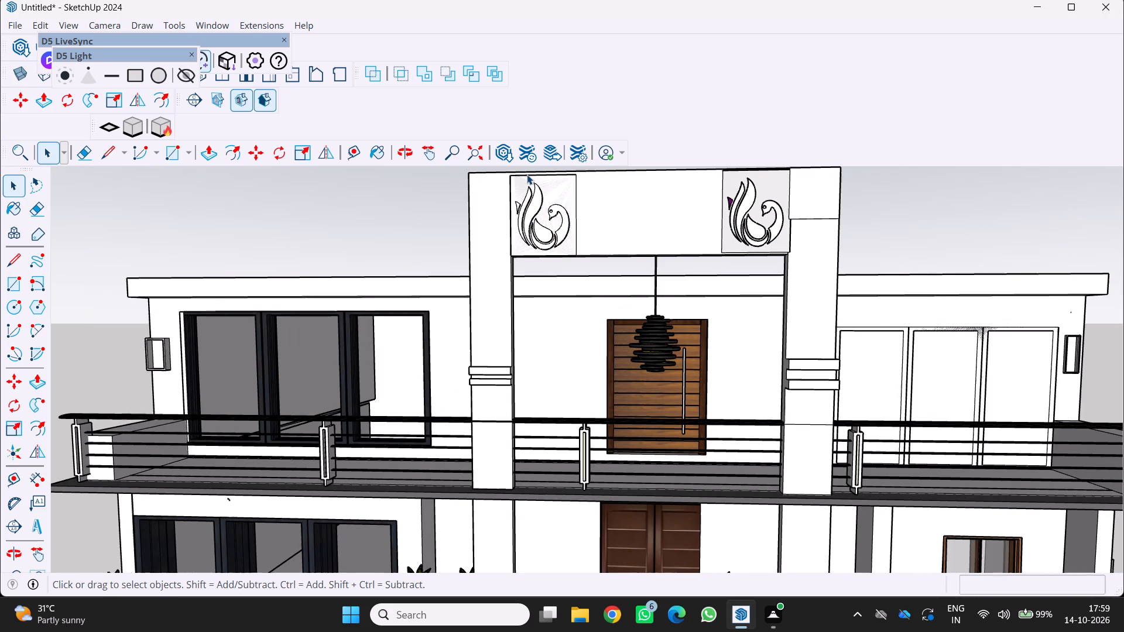
{"action": "left_click", "coordinate": [527, 174]}
{"action": "key", "text": "z"}
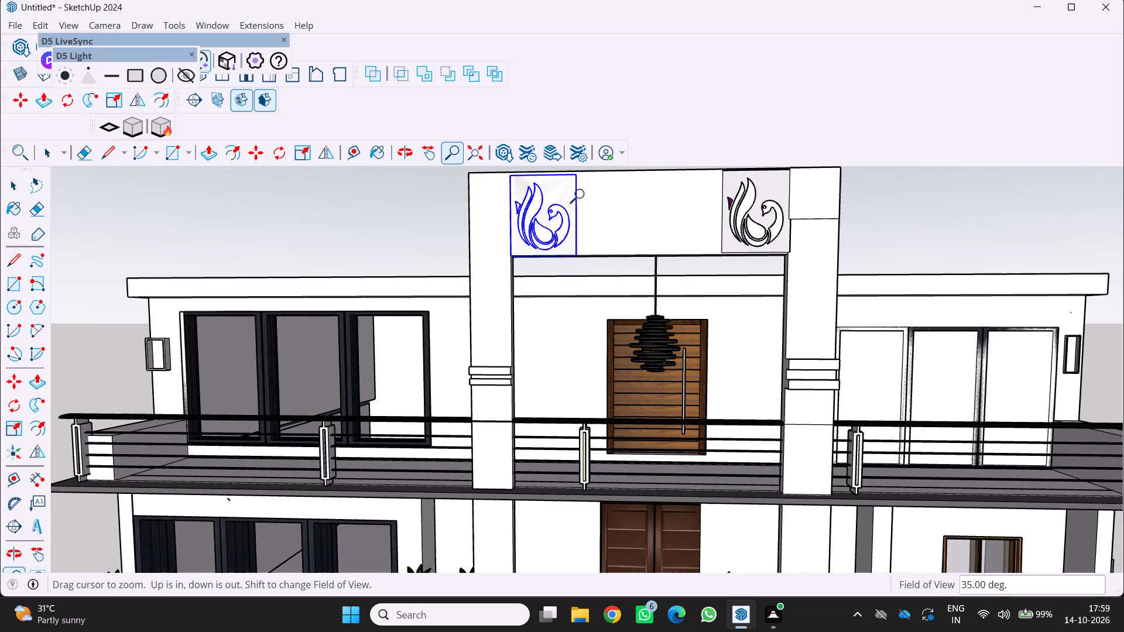
{"action": "middle_click_drag", "start_coordinate": [928, 206], "coordinate": [972, 225]}
{"action": "scroll", "coordinate": [952, 222], "scroll_direction": "down", "scroll_amount": 2}
{"action": "middle_click", "coordinate": [934, 219]}
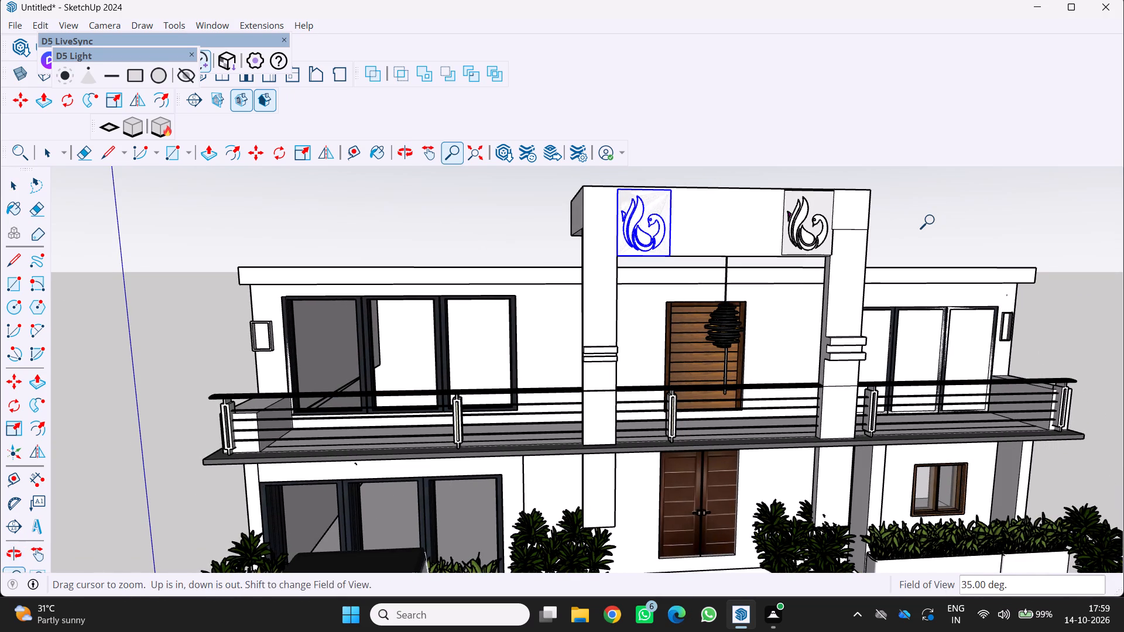
{"action": "key", "text": "space"}
{"action": "left_click", "coordinate": [652, 228]}
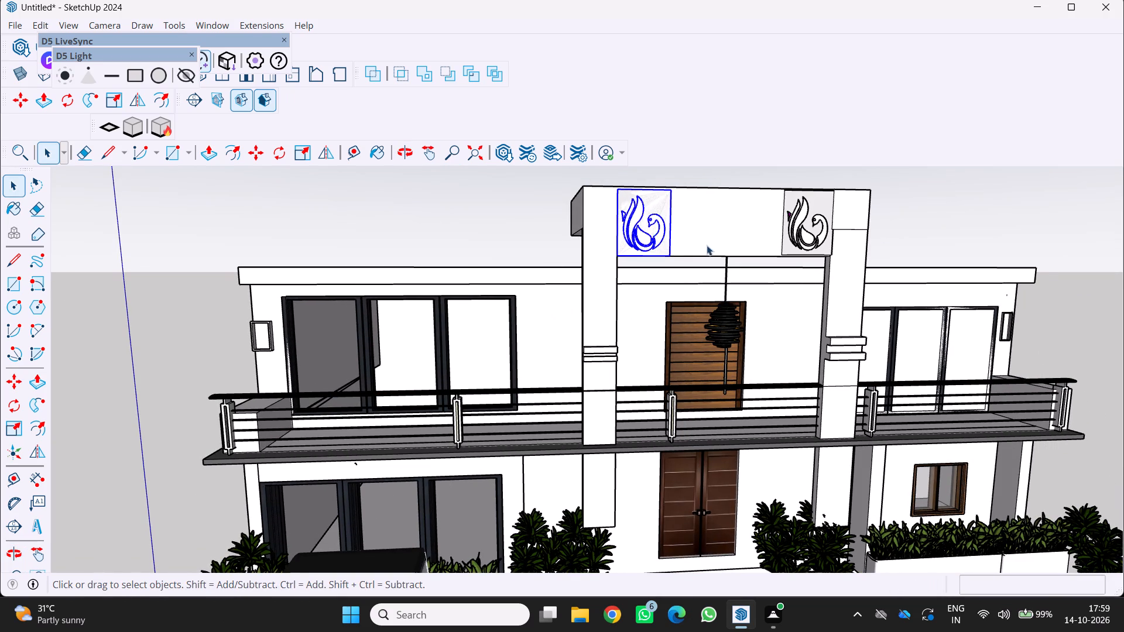
{"action": "middle_click_drag", "start_coordinate": [708, 246], "coordinate": [688, 252]}
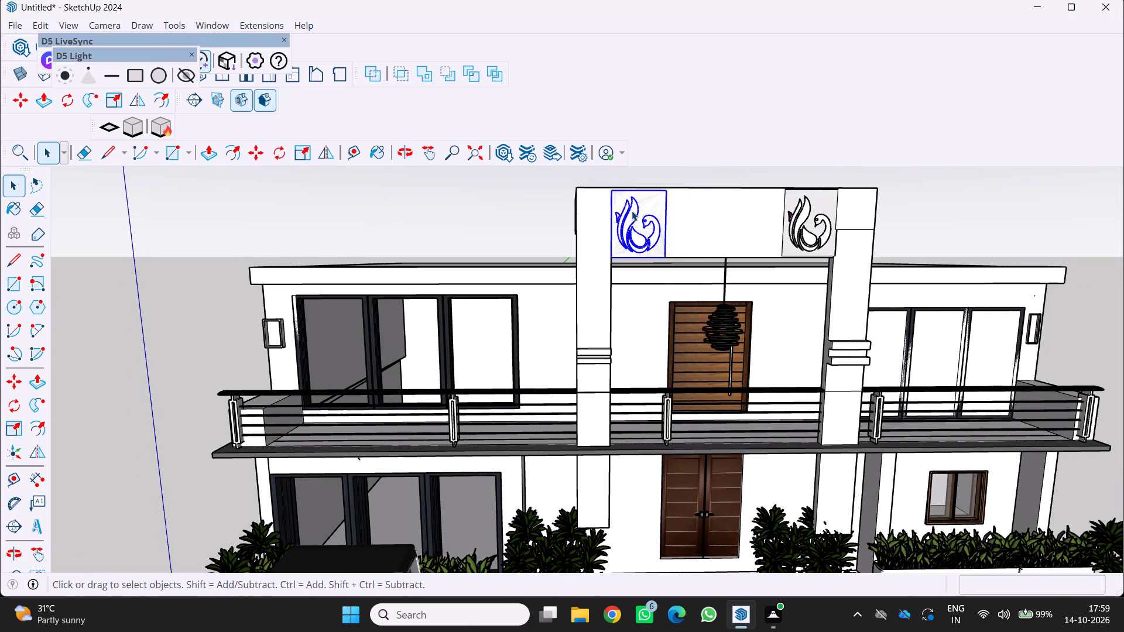
{"action": "key", "text": "m"}
{"action": "left_click", "coordinate": [632, 209]}
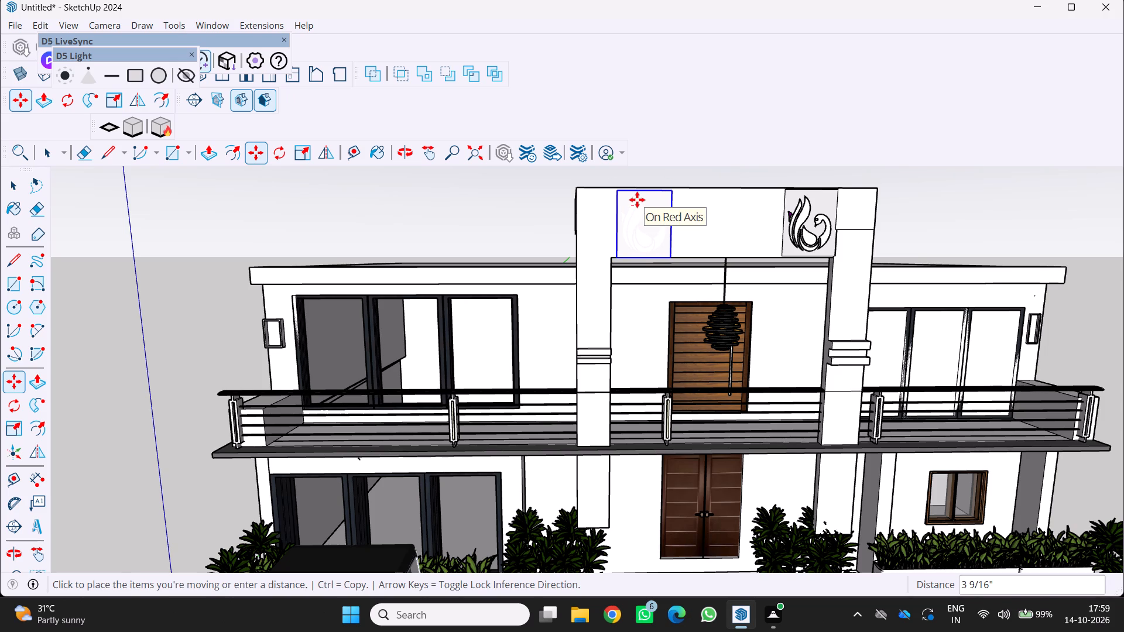
{"action": "left_click", "coordinate": [637, 200]}
{"action": "left_click", "coordinate": [798, 239]}
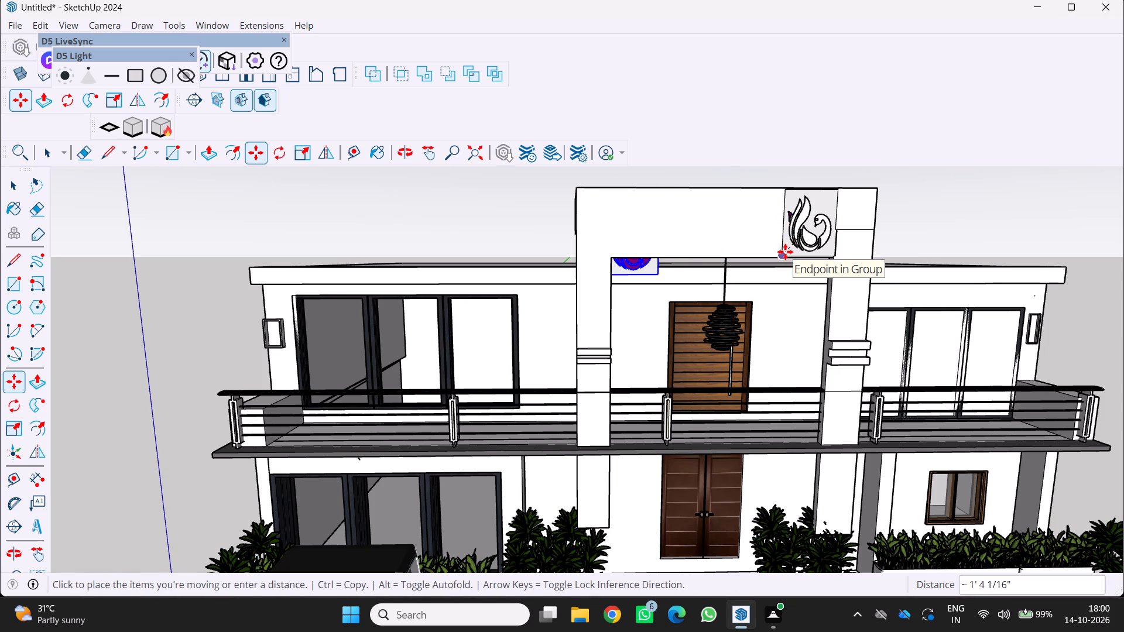
{"action": "key", "text": "space"}
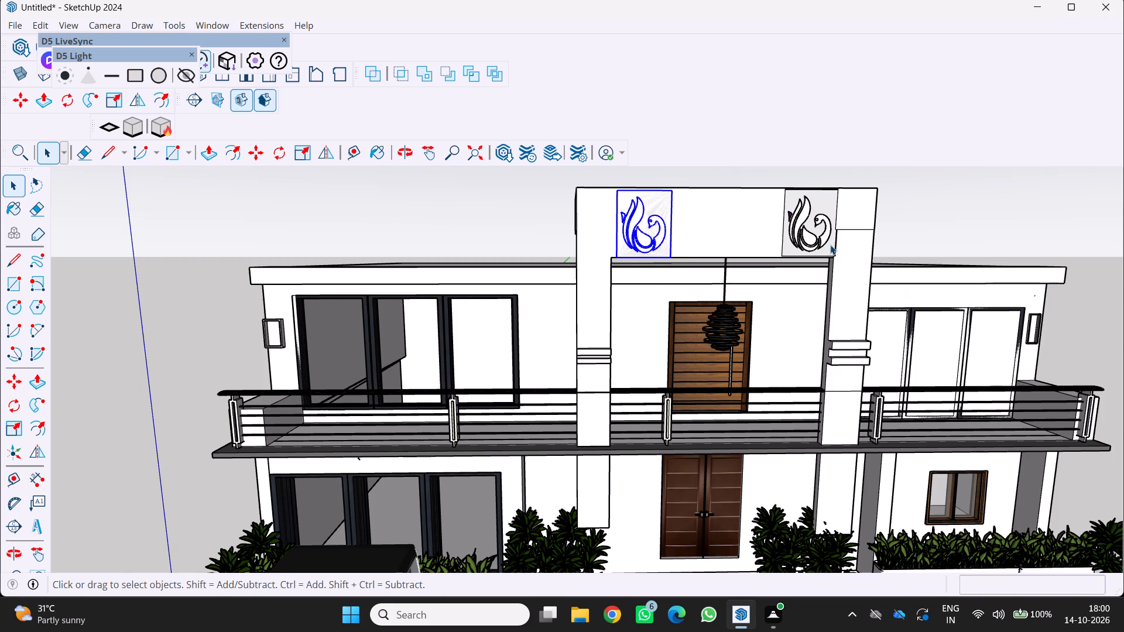
Move the right peacock panel inward by about 2 3/16" on the portal beam.
{"action": "left_click", "coordinate": [825, 243]}
{"action": "key", "text": "m"}
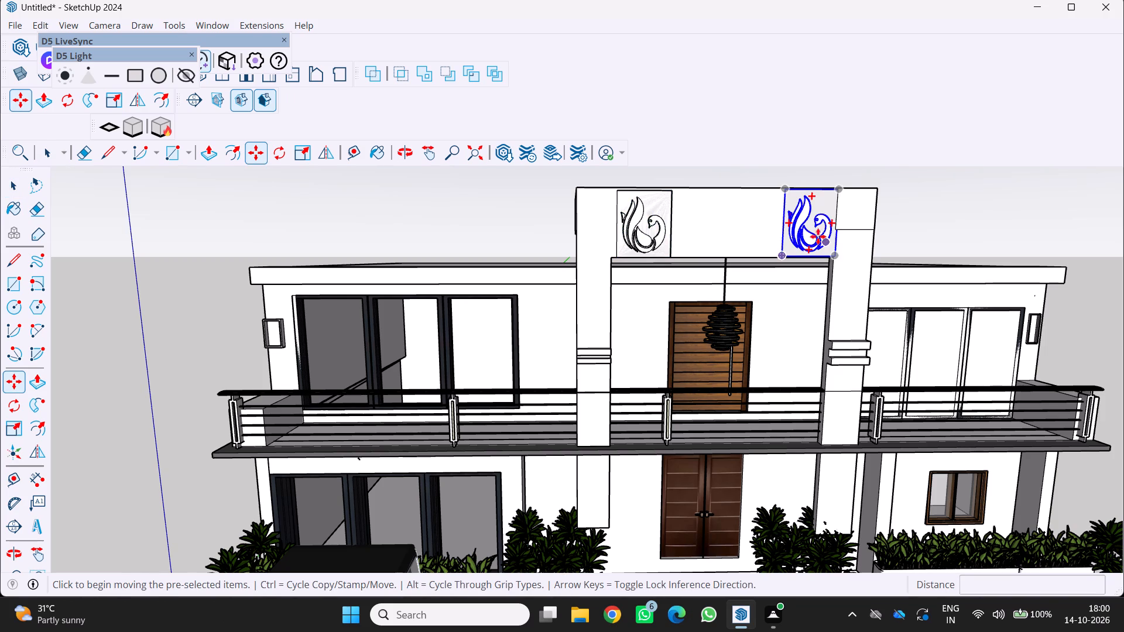
{"action": "left_click", "coordinate": [814, 228]}
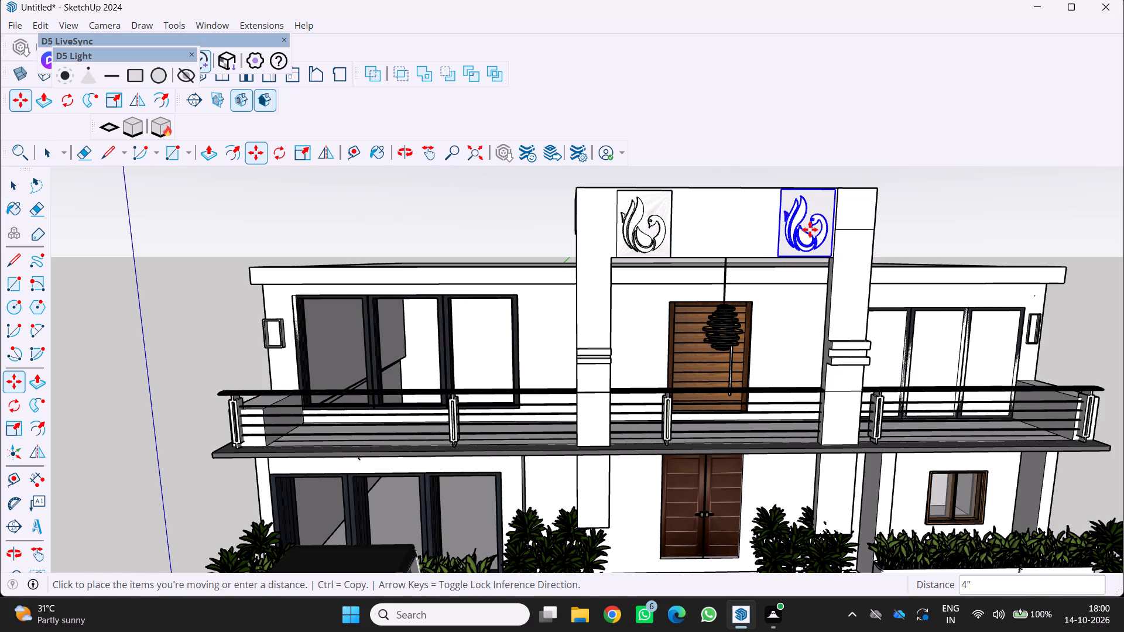
{"action": "left_click", "coordinate": [810, 229]}
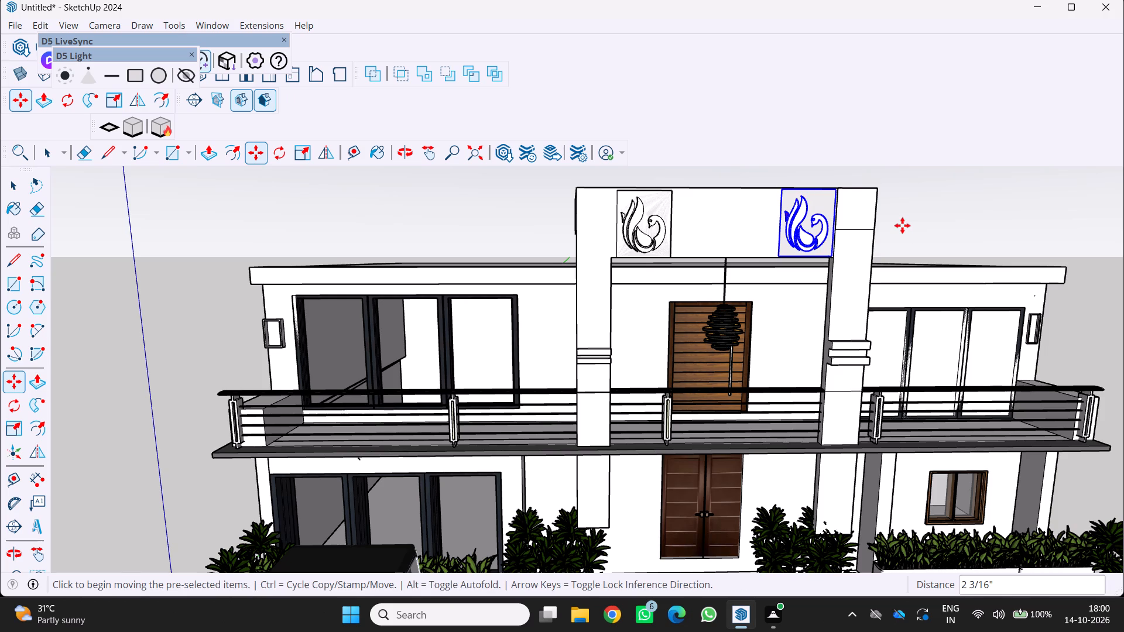
{"action": "key", "text": "space"}
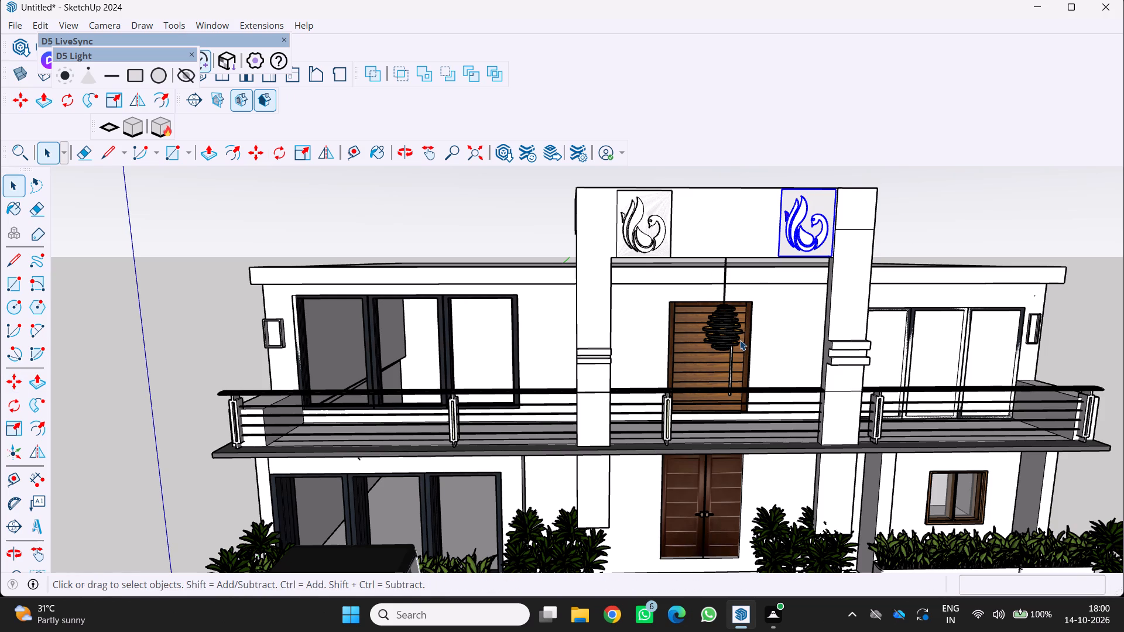
{"action": "middle_click_drag", "start_coordinate": [740, 340], "coordinate": [758, 347]}
{"action": "left_click", "coordinate": [997, 219]}
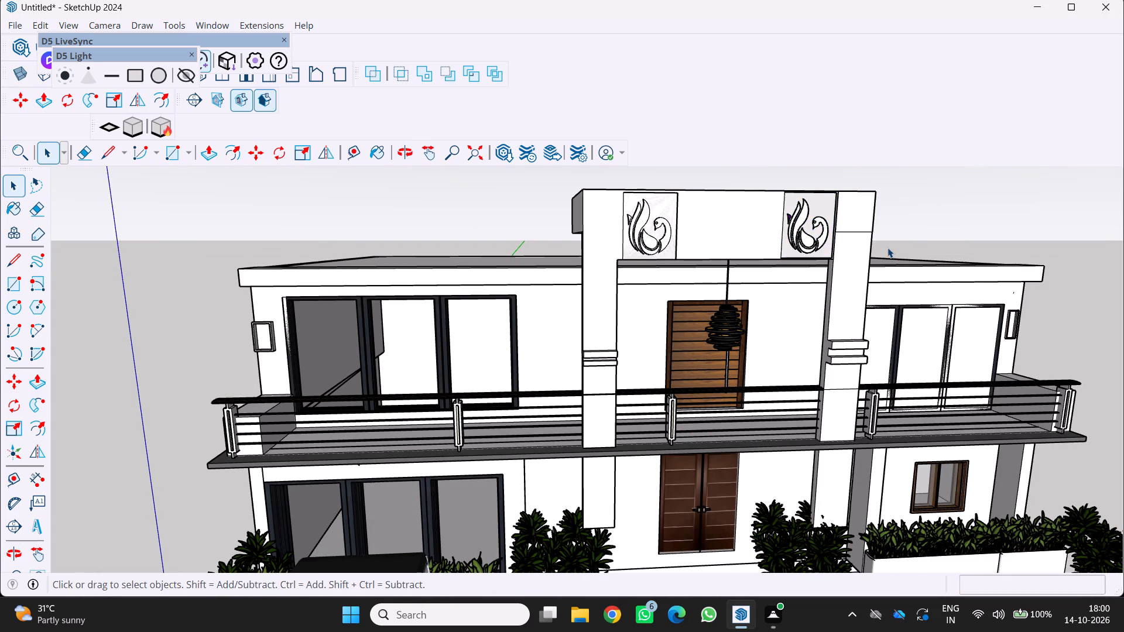
Search 3D Warehouse for "LORD GANESHA" models.
{"action": "scroll", "coordinate": [887, 248], "scroll_direction": "down", "scroll_amount": 3}
{"action": "middle_click_drag", "start_coordinate": [988, 290], "coordinate": [937, 273]}
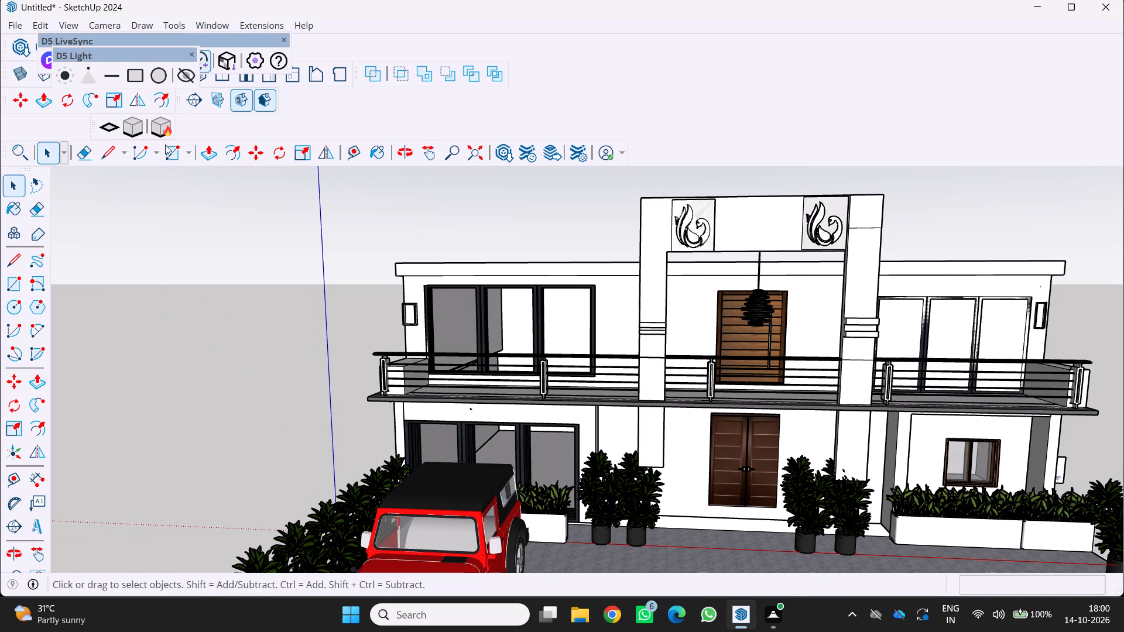
{"action": "left_click", "coordinate": [100, 56]}
{"action": "left_click", "coordinate": [14, 51]}
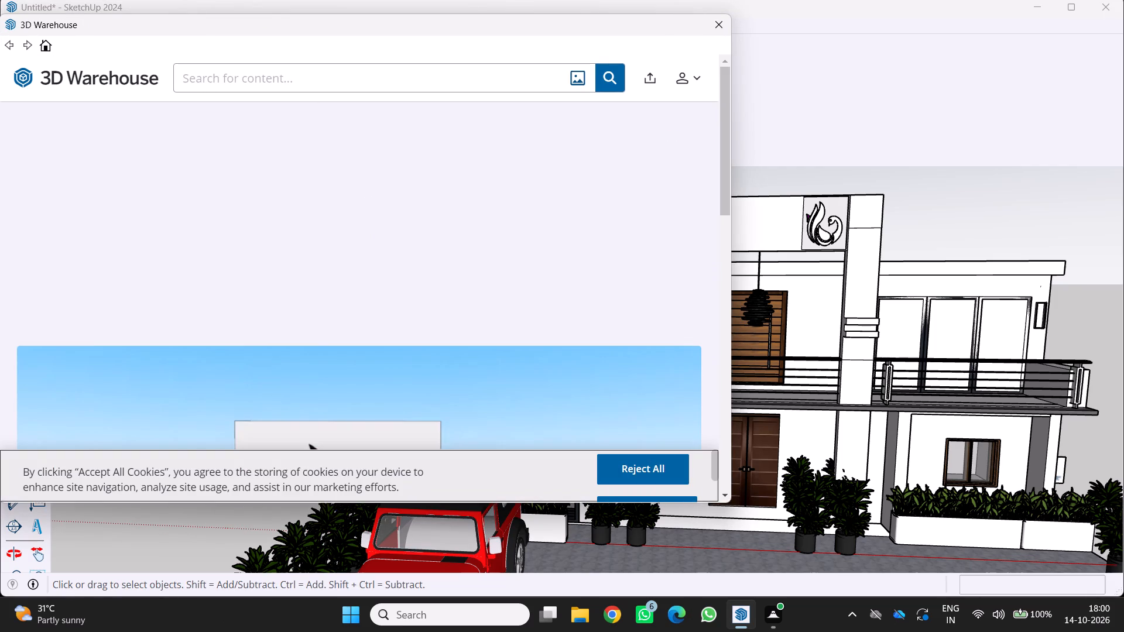
{"action": "left_click", "coordinate": [297, 82]}
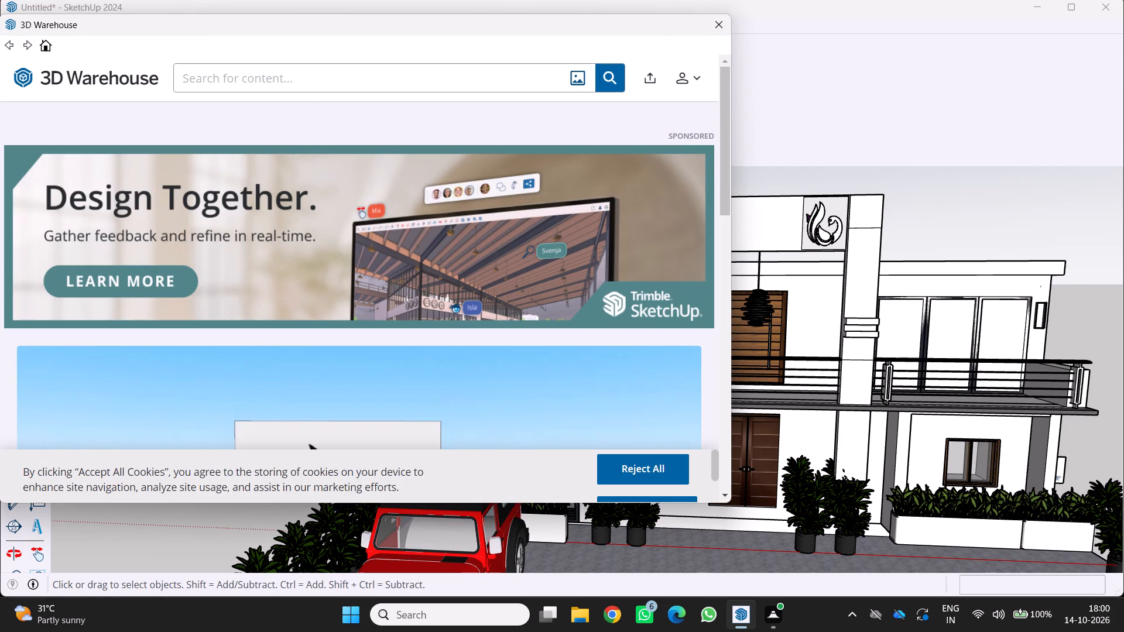
{"action": "type", "text": "LOE"}
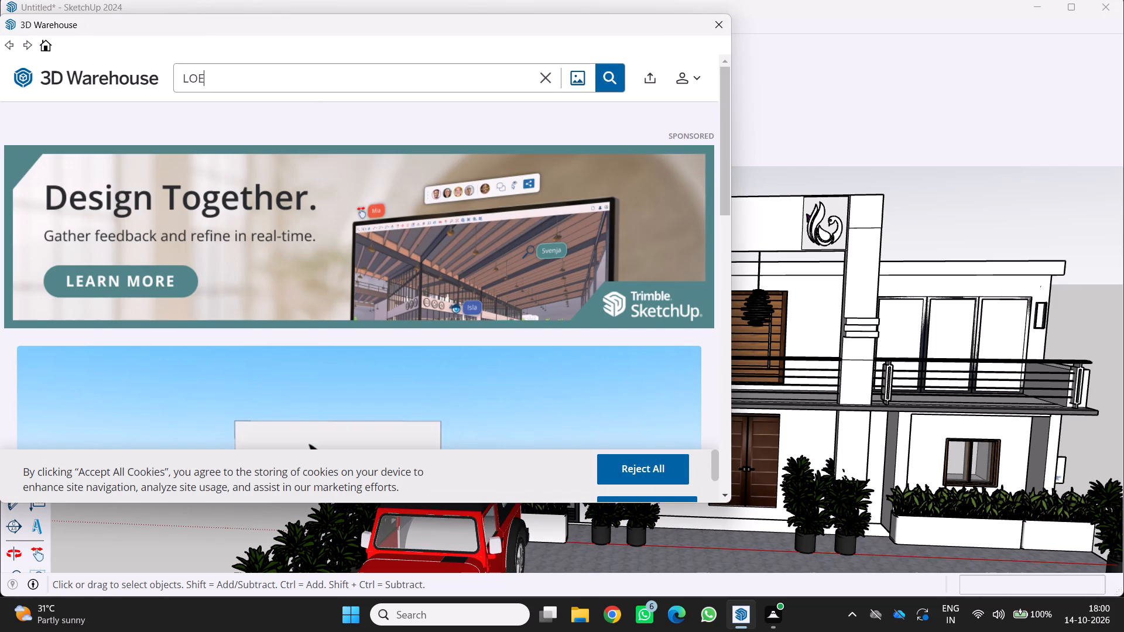
{"action": "key", "text": "BackSpace"}
{"action": "type", "text": "RD GANESHA"}
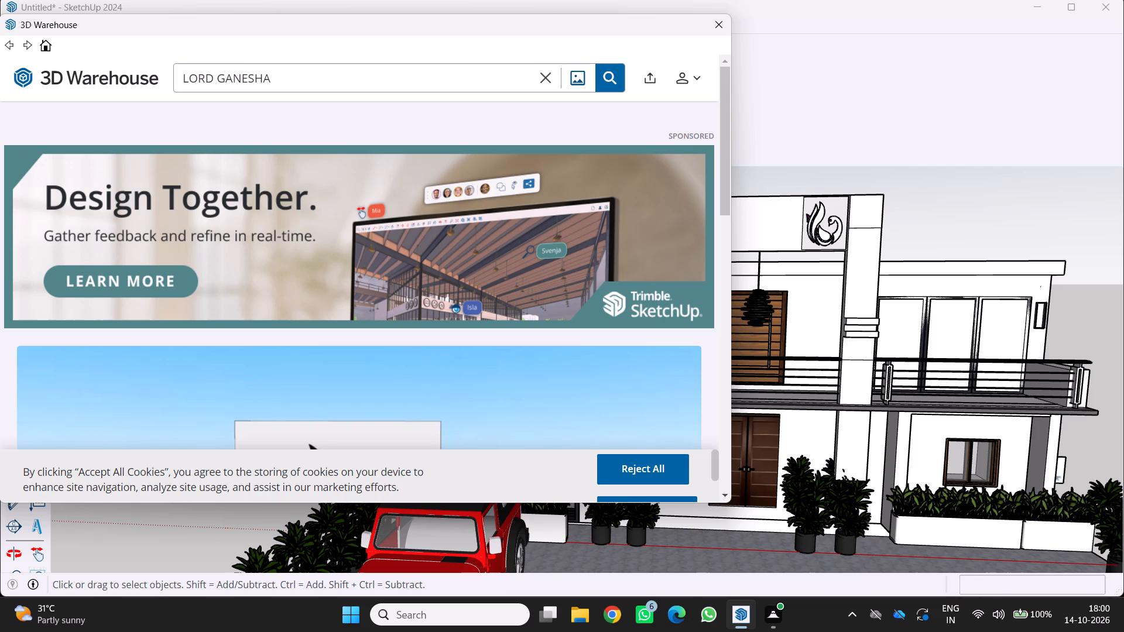
{"action": "left_click", "coordinate": [606, 77]}
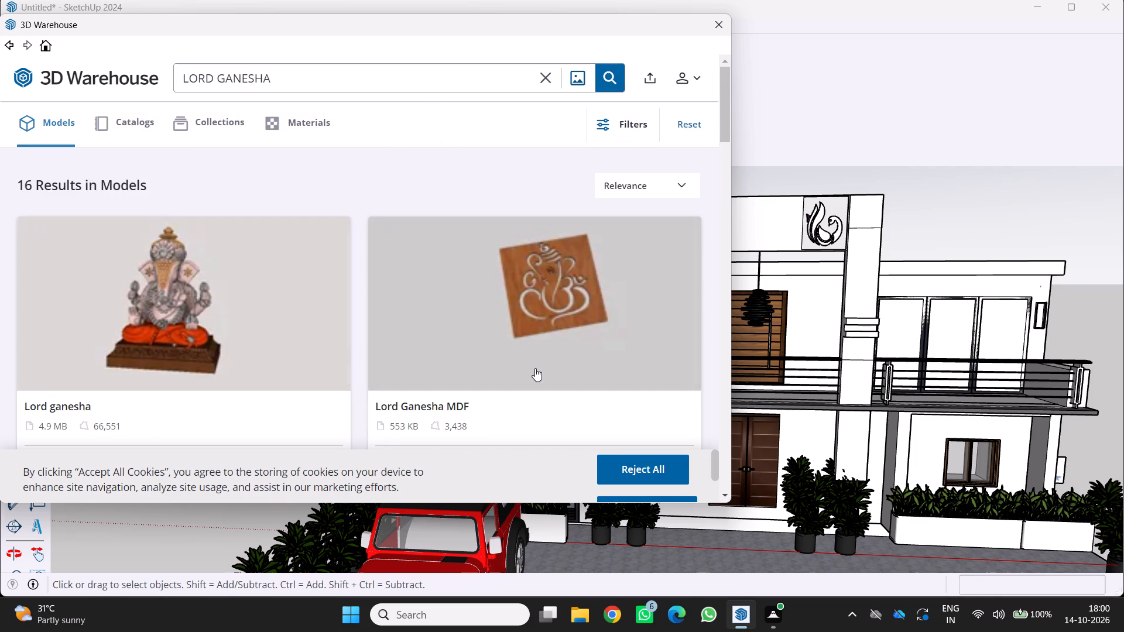
Load the "3D Lord Ganesha Mandir Jali Design | Decorative CNC & Laser Cut Panel" directly into the model.
{"action": "scroll", "coordinate": [535, 368], "scroll_direction": "down", "scroll_amount": 9}
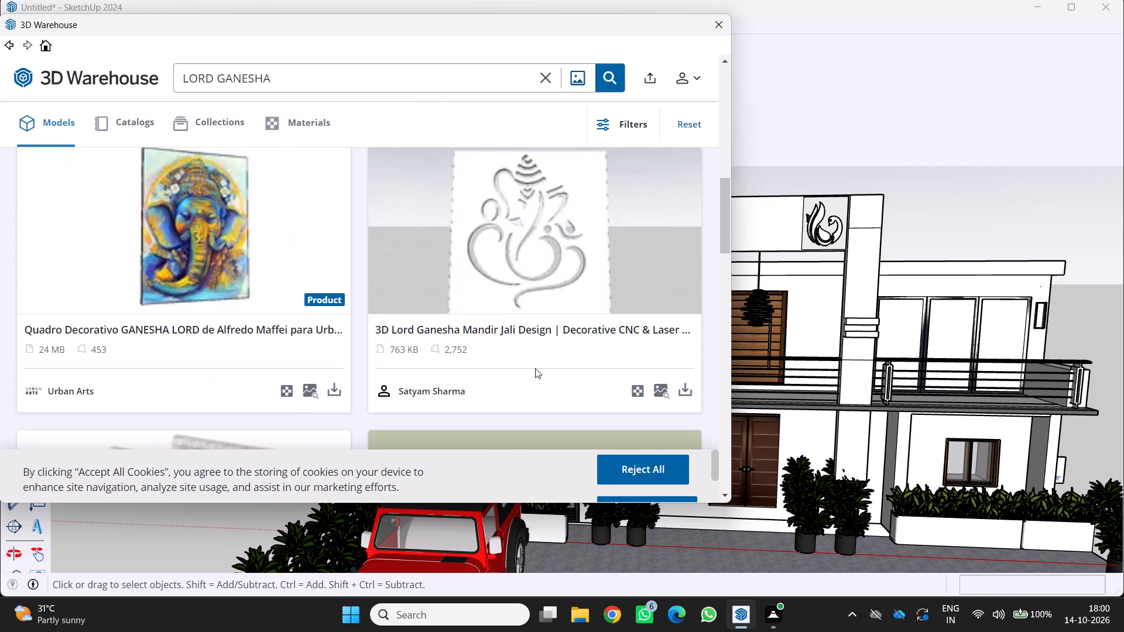
{"action": "left_click", "coordinate": [569, 280]}
{"action": "scroll", "coordinate": [532, 331], "scroll_direction": "down", "scroll_amount": 4}
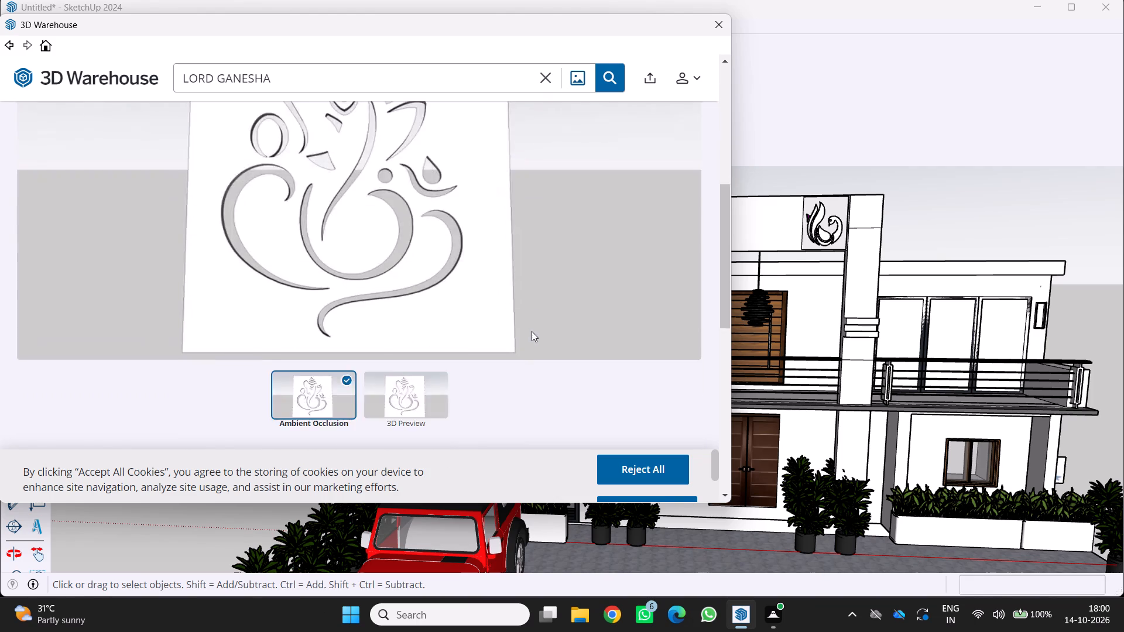
{"action": "scroll", "coordinate": [532, 331], "scroll_direction": "down", "scroll_amount": 3}
{"action": "left_click", "coordinate": [584, 373]}
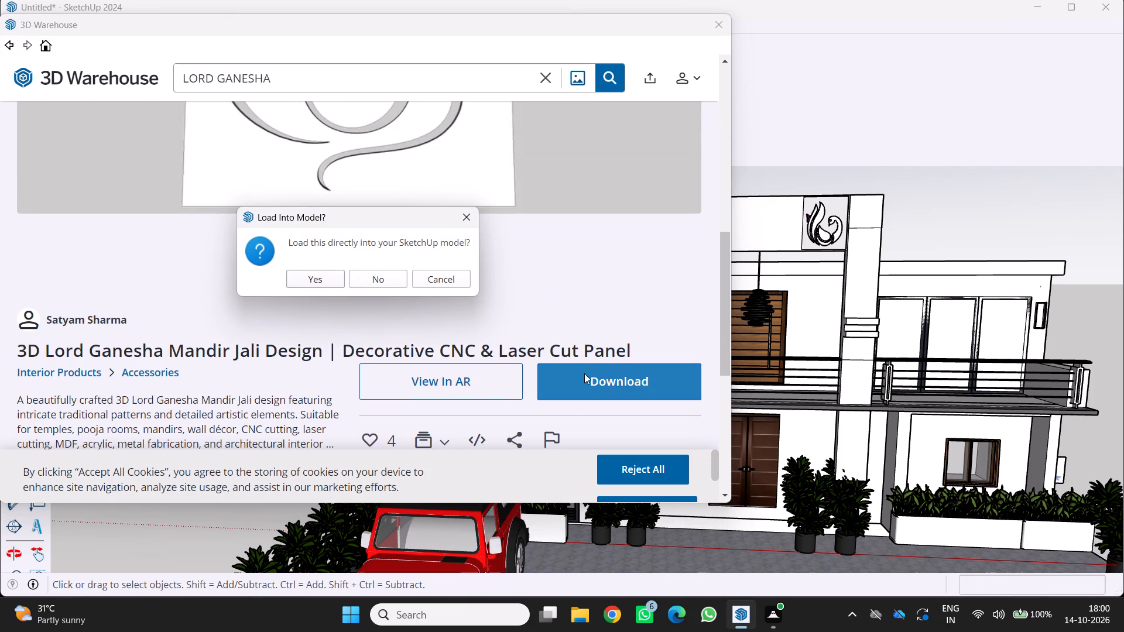
{"action": "left_click", "coordinate": [310, 276]}
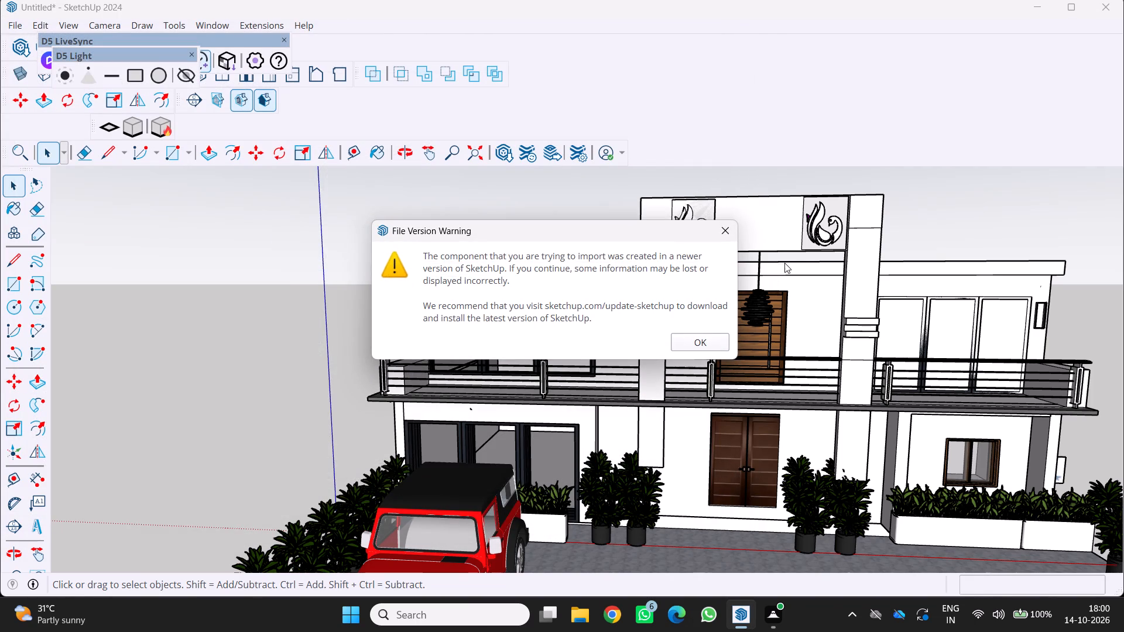
{"action": "left_click", "coordinate": [702, 340]}
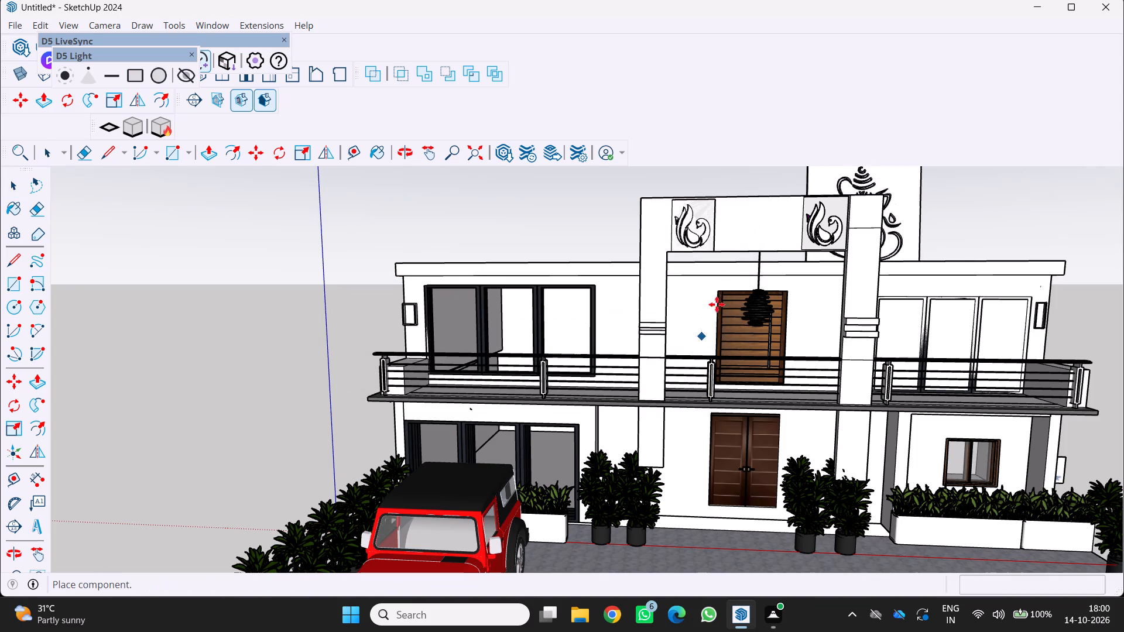
Place the Lord Ganesha panel in the open space beside the house's window-and-planter end.
{"action": "scroll", "coordinate": [711, 272], "scroll_direction": "down", "scroll_amount": 4}
{"action": "middle_click_drag", "start_coordinate": [711, 272], "coordinate": [697, 304]}
{"action": "scroll", "coordinate": [711, 272], "scroll_direction": "down", "scroll_amount": 1}
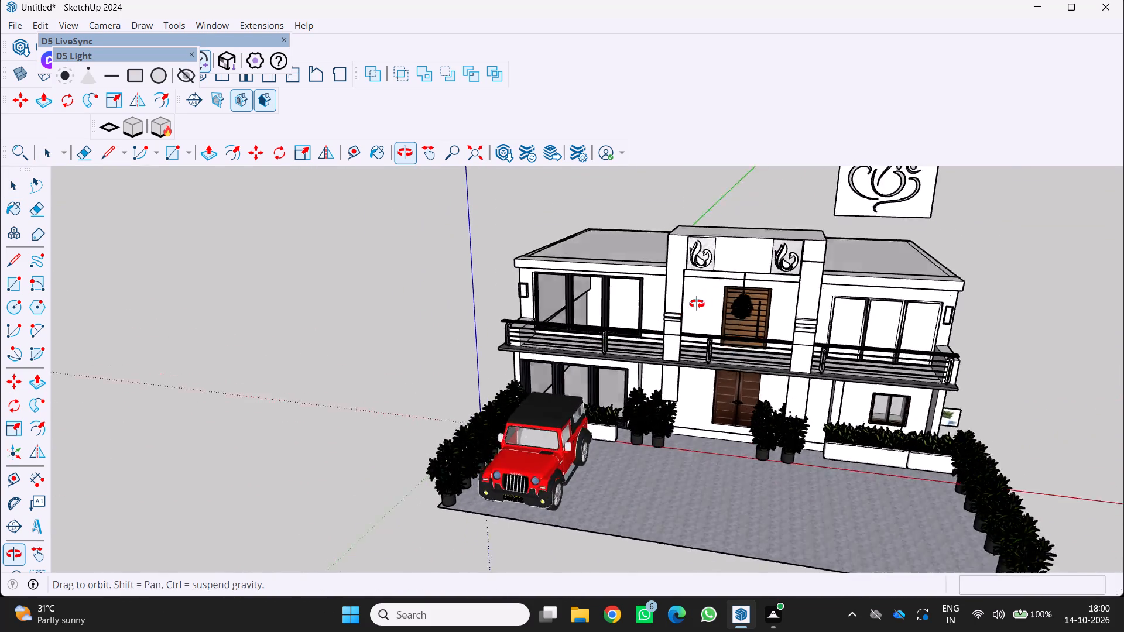
{"action": "middle_click_drag", "start_coordinate": [697, 304], "coordinate": [703, 300]}
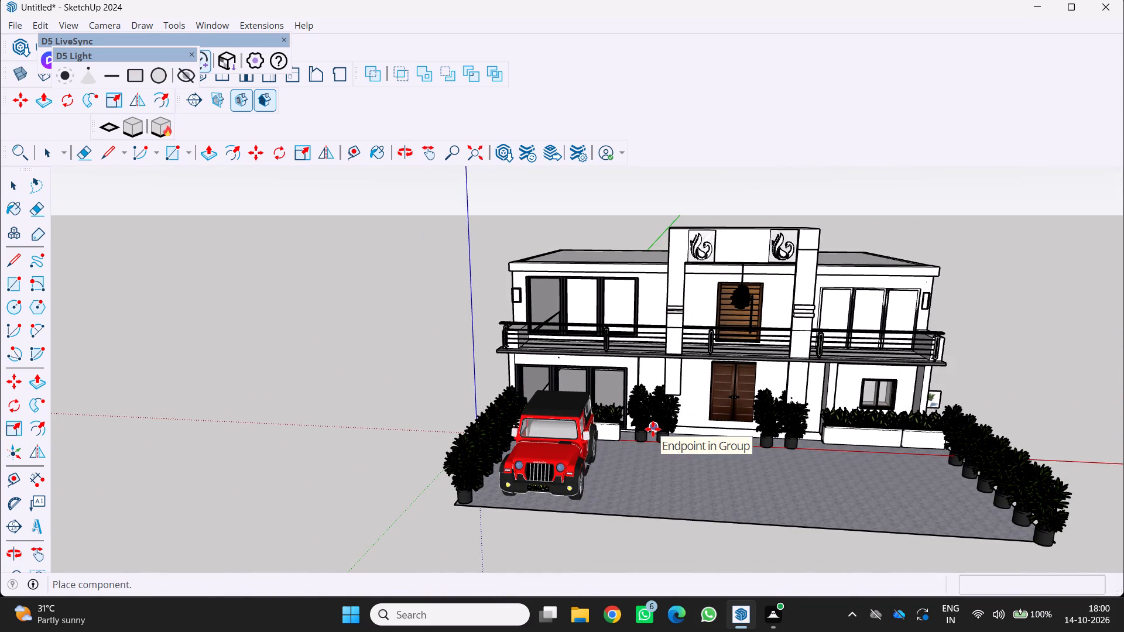
{"action": "key", "text": "Up"}
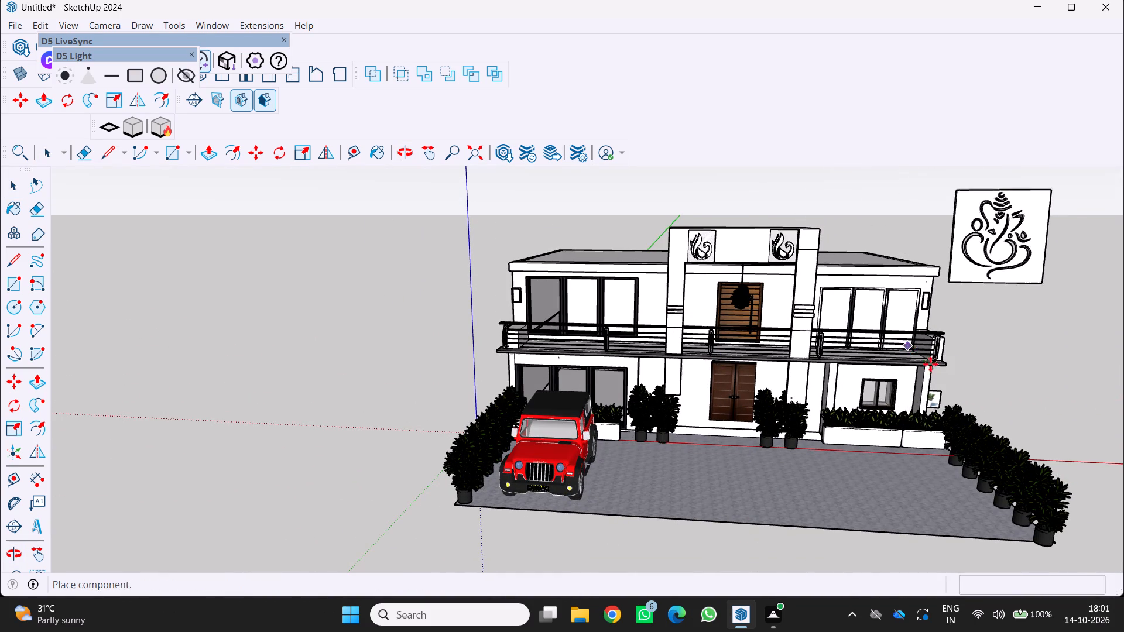
{"action": "left_click", "coordinate": [931, 389]}
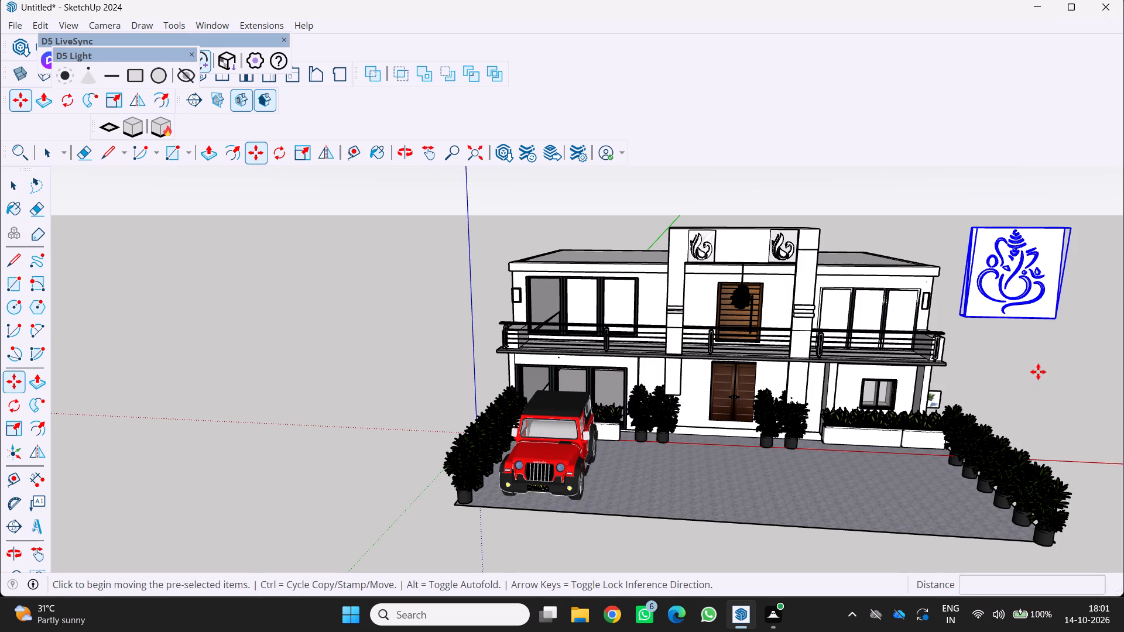
Scale the Lord Ganesha panel down uniformly from its lower corner beside the house.
{"action": "middle_click_drag", "start_coordinate": [1038, 372], "coordinate": [998, 351]}
{"action": "middle_click_drag", "start_coordinate": [1020, 376], "coordinate": [638, 366], "text": "shift"}
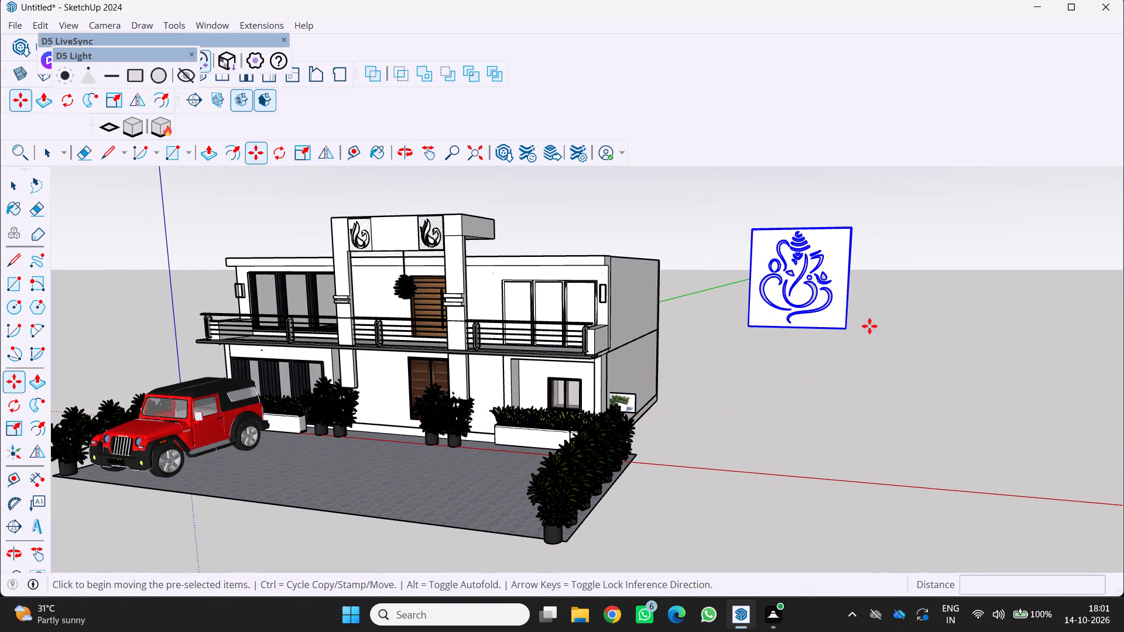
{"action": "key", "text": "space"}
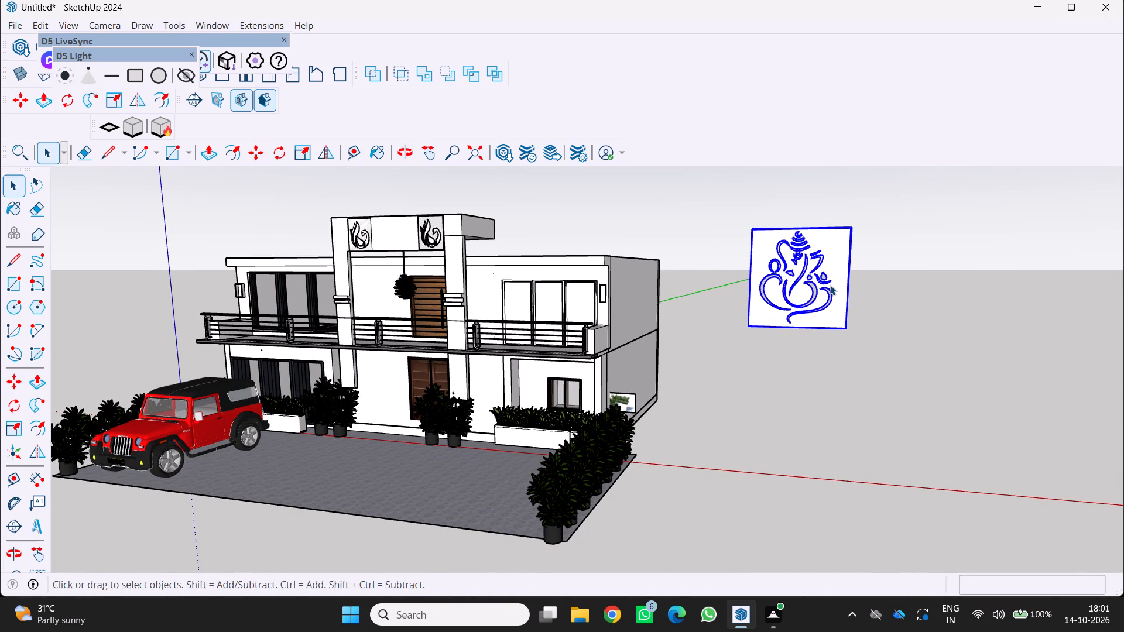
{"action": "key", "text": "s"}
{"action": "left_click_drag", "start_coordinate": [847, 332], "coordinate": [826, 300]}
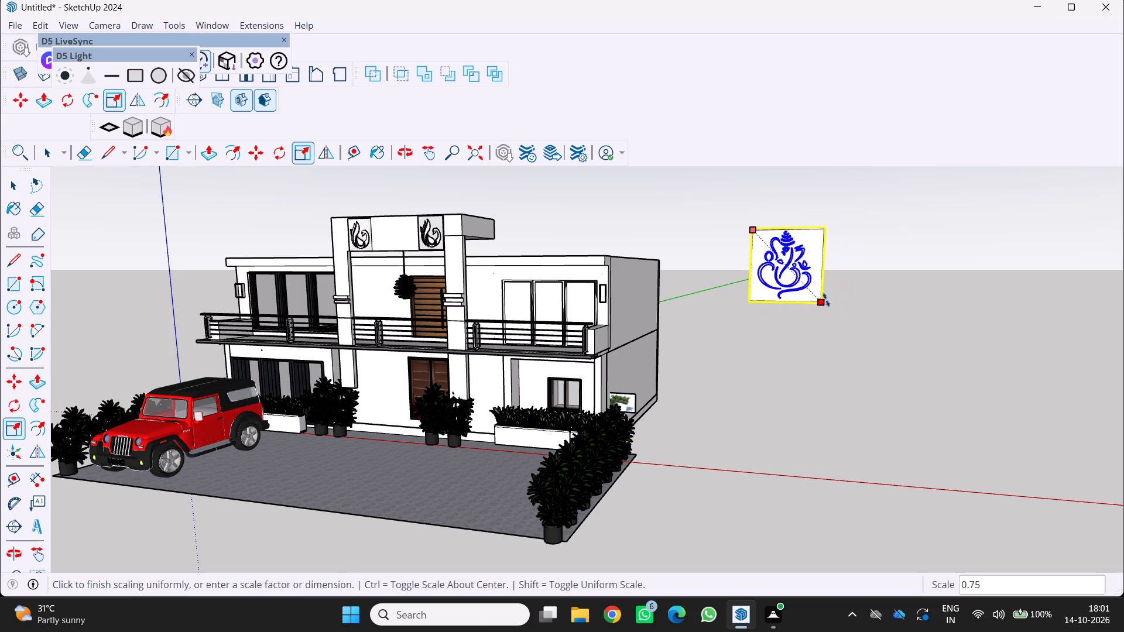
{"action": "left_click_drag", "start_coordinate": [826, 300], "coordinate": [817, 291]}
Move the Lord Ganesha panel about 49' 10" from beside the house to the entrance portal's front beam.
{"action": "key", "text": "m"}
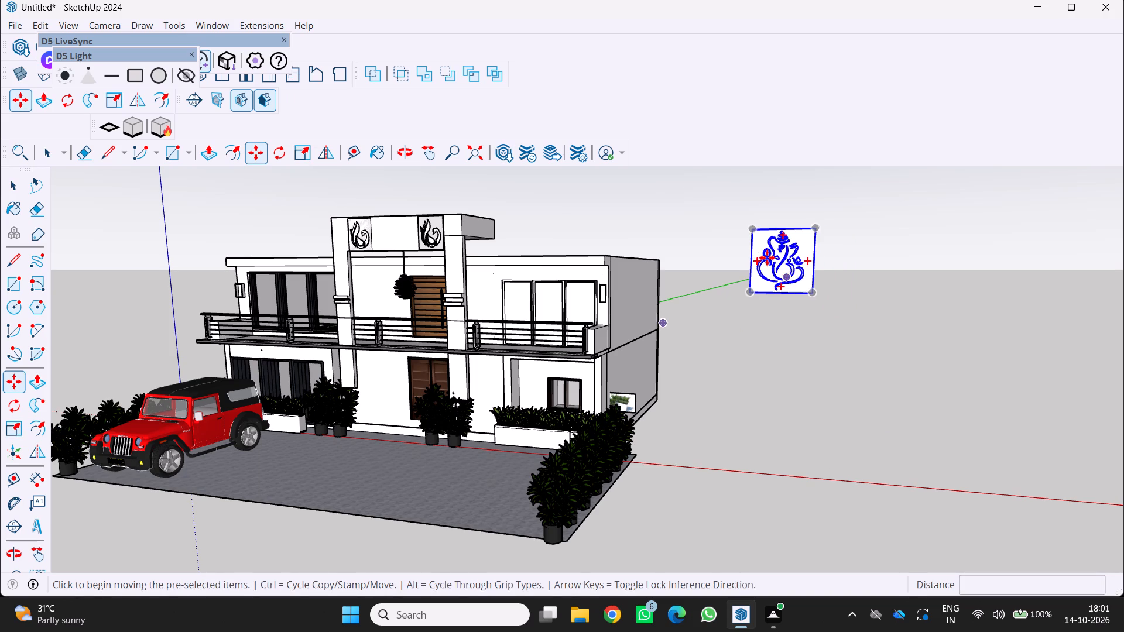
{"action": "left_click", "coordinate": [781, 272]}
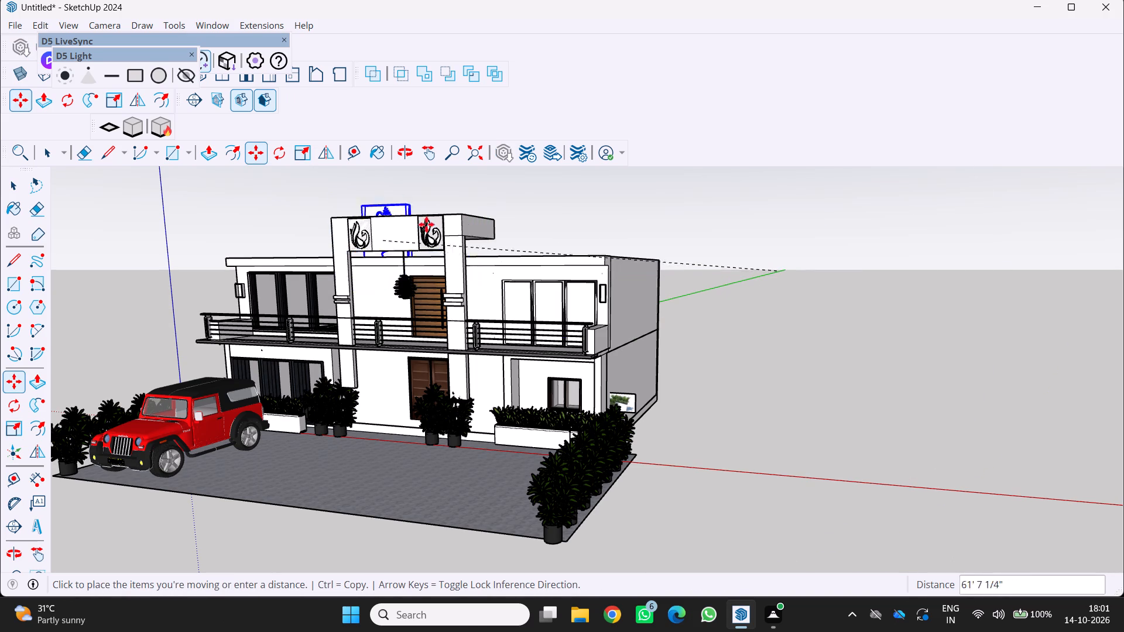
{"action": "middle_click_drag", "start_coordinate": [407, 242], "coordinate": [566, 241]}
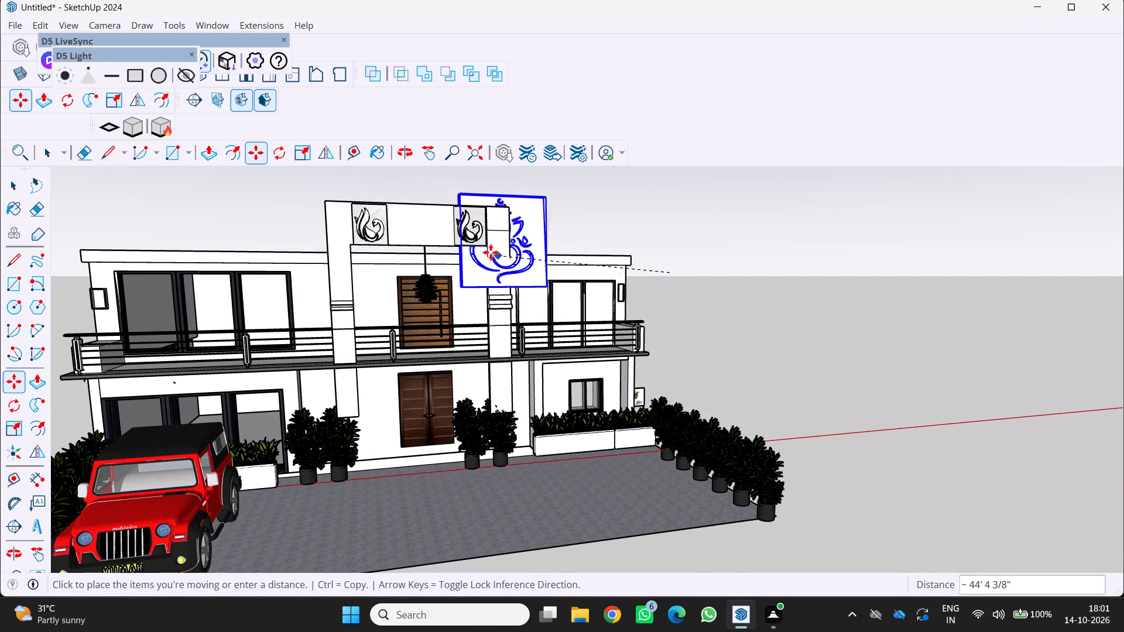
{"action": "scroll", "coordinate": [414, 247], "scroll_direction": "up", "scroll_amount": 3}
{"action": "middle_click_drag", "start_coordinate": [430, 221], "coordinate": [437, 323]}
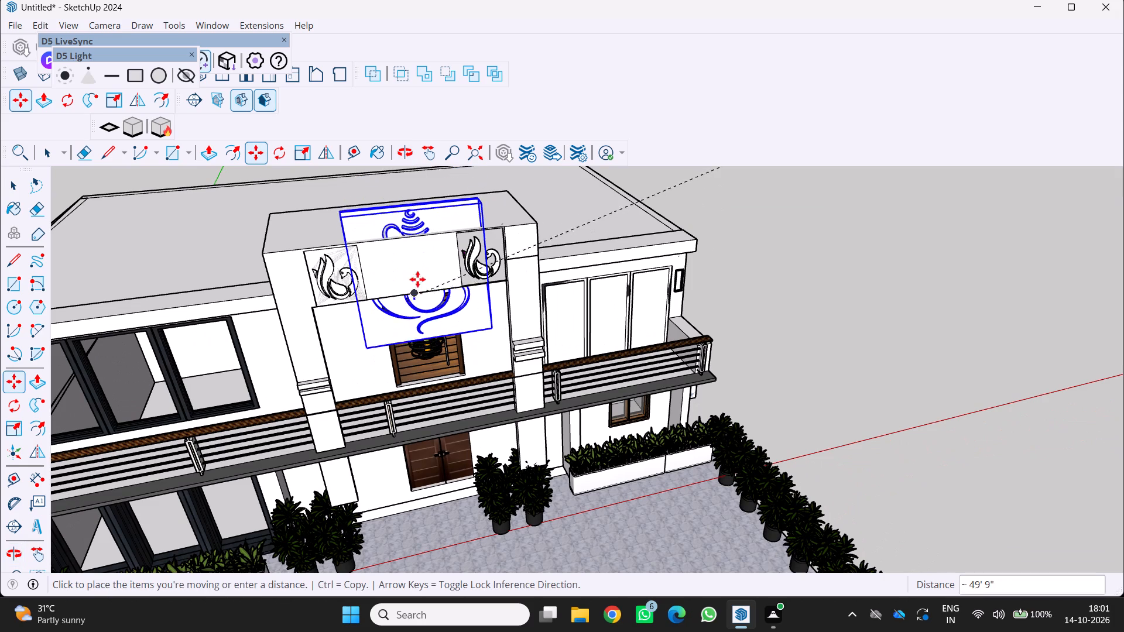
{"action": "left_click", "coordinate": [404, 275]}
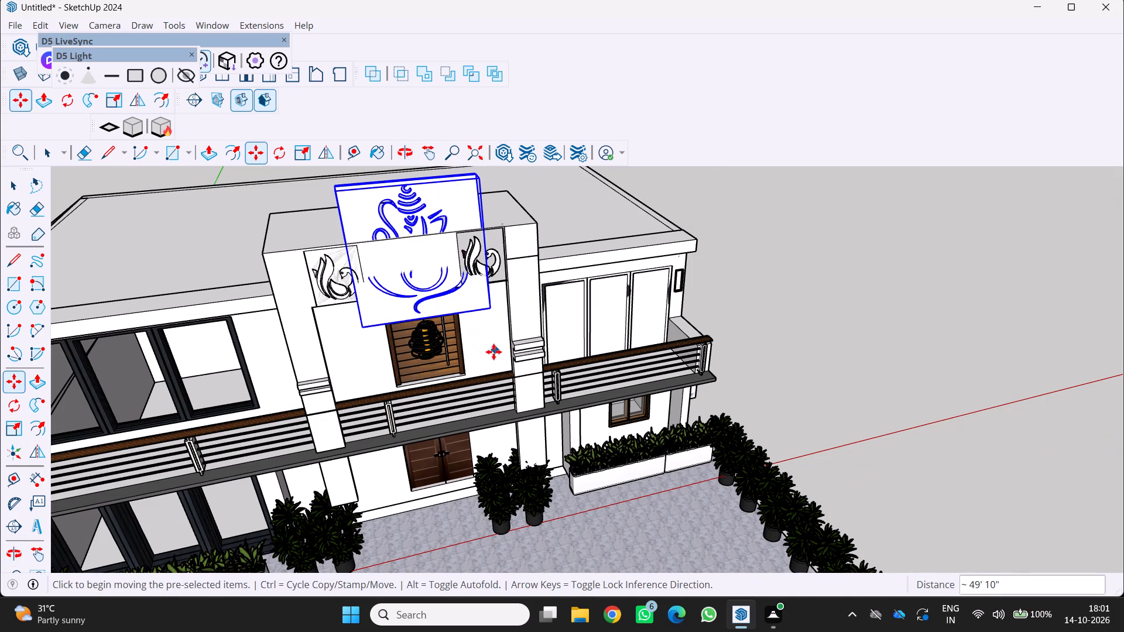
Scale the Lord Ganesha panel down uniformly again to roughly the size of the peacock panels.
{"action": "key", "text": "space"}
{"action": "key", "text": "s"}
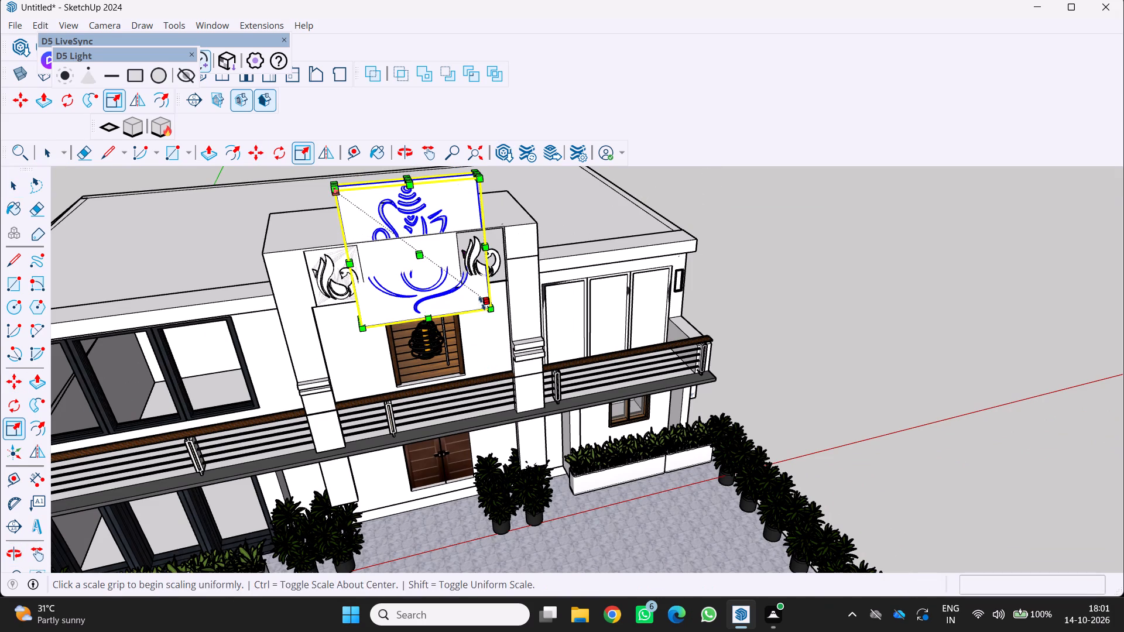
{"action": "left_click_drag", "start_coordinate": [489, 307], "coordinate": [430, 242]}
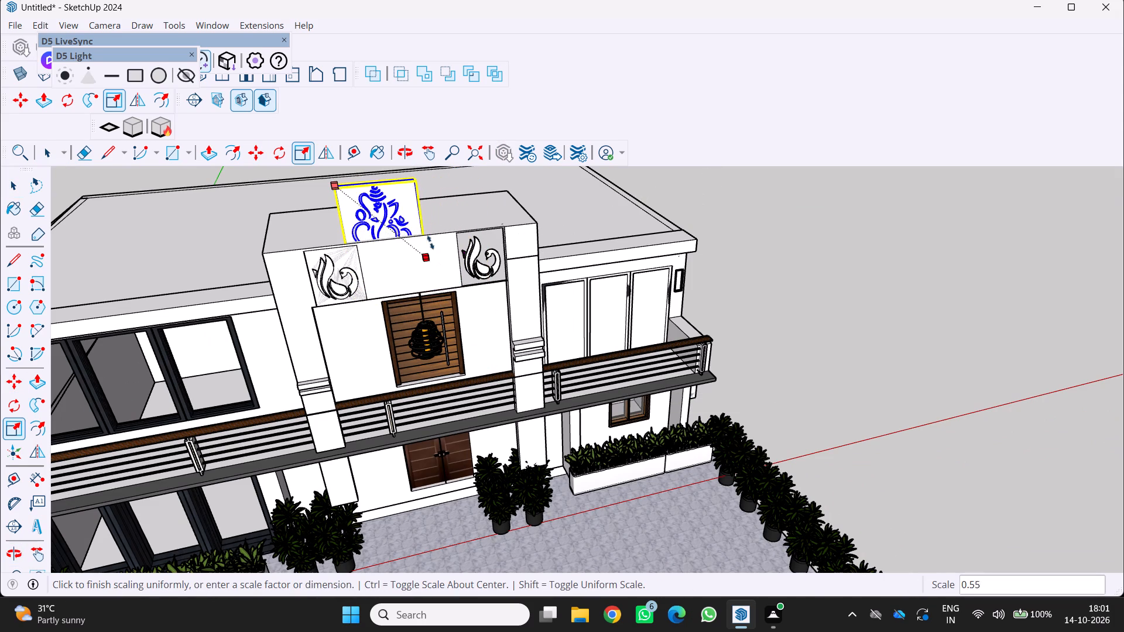
{"action": "left_click_drag", "start_coordinate": [430, 242], "coordinate": [407, 234]}
Move the Lord Ganesha panel about 3' 10" onto the portal beam between the two peacock panels, and deselect it.
{"action": "key", "text": "m"}
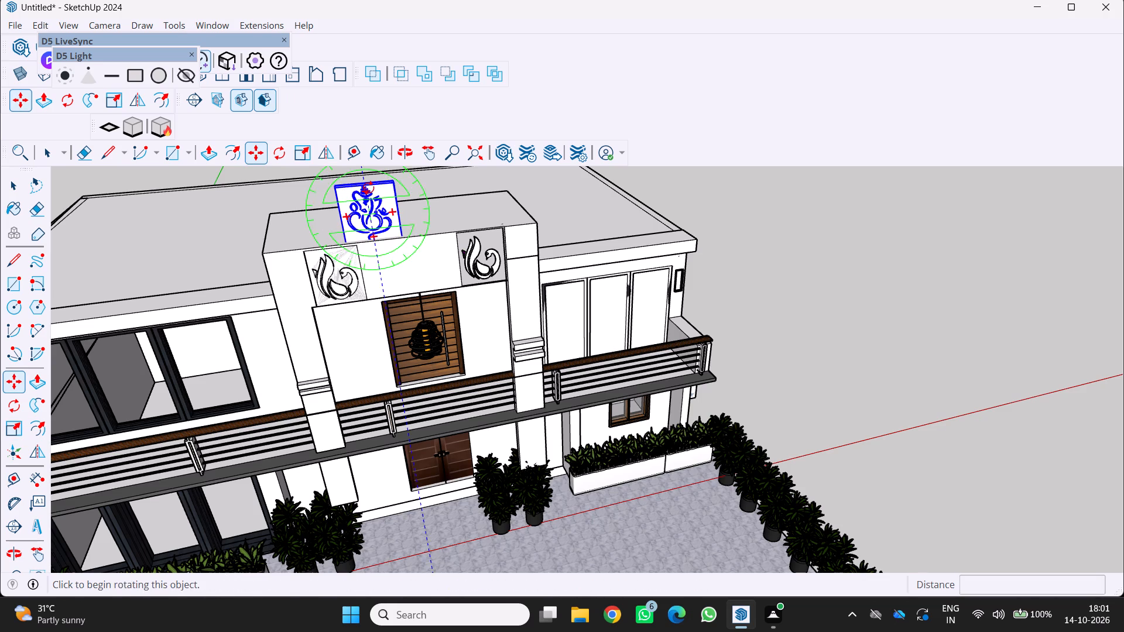
{"action": "left_click", "coordinate": [369, 205]}
{"action": "scroll", "coordinate": [407, 258], "scroll_direction": "up", "scroll_amount": 3}
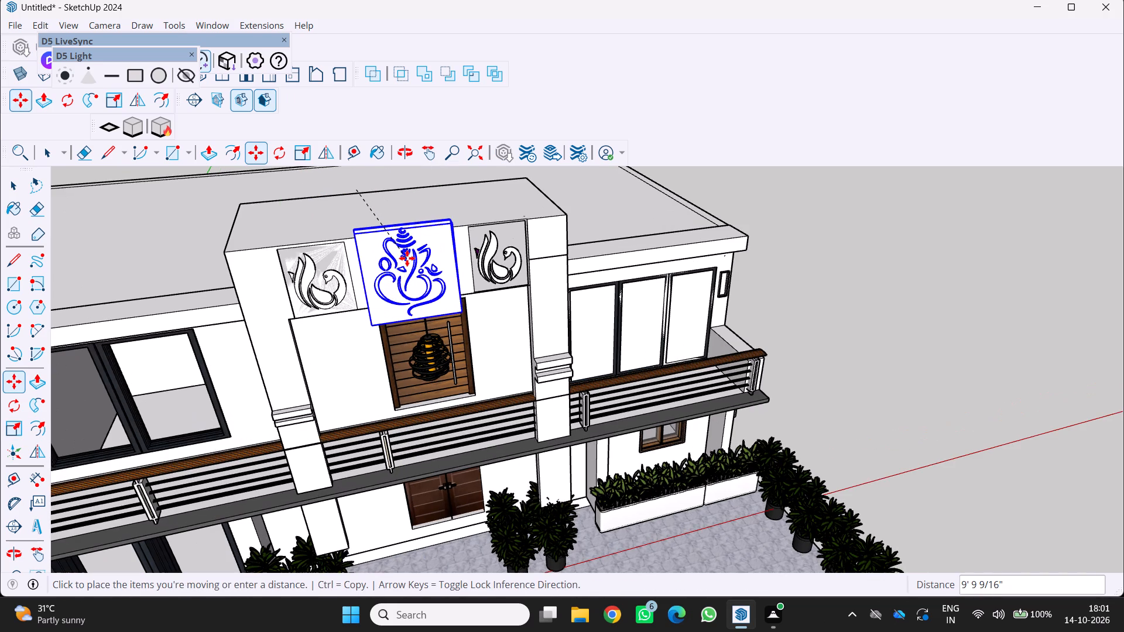
{"action": "middle_click_drag", "start_coordinate": [407, 258], "coordinate": [397, 219]}
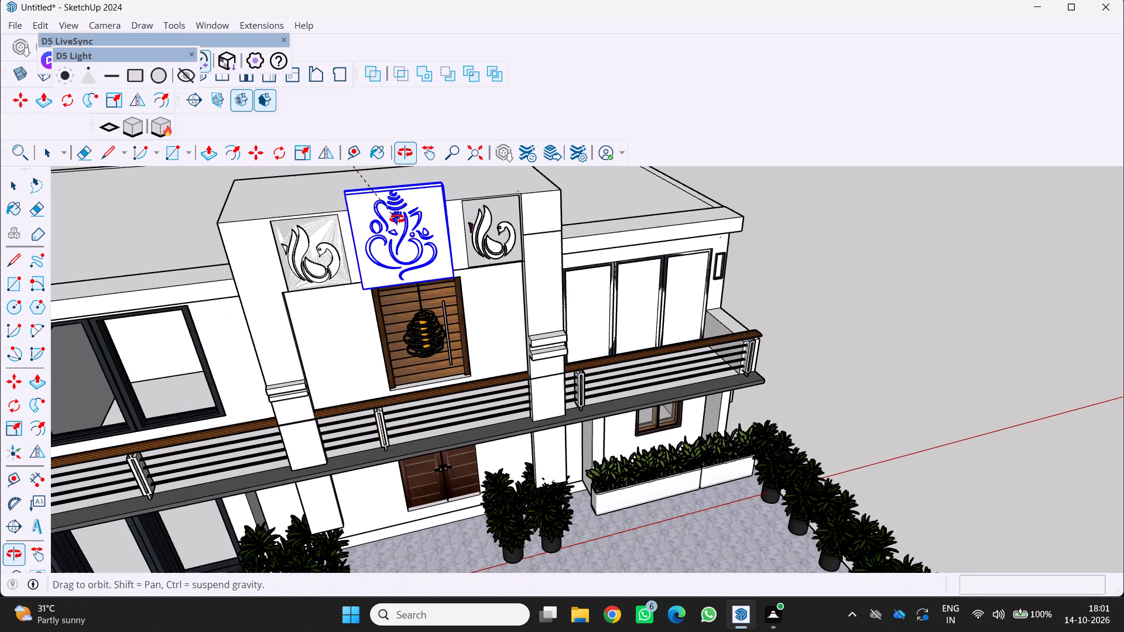
{"action": "middle_click_drag", "start_coordinate": [397, 219], "coordinate": [402, 147]}
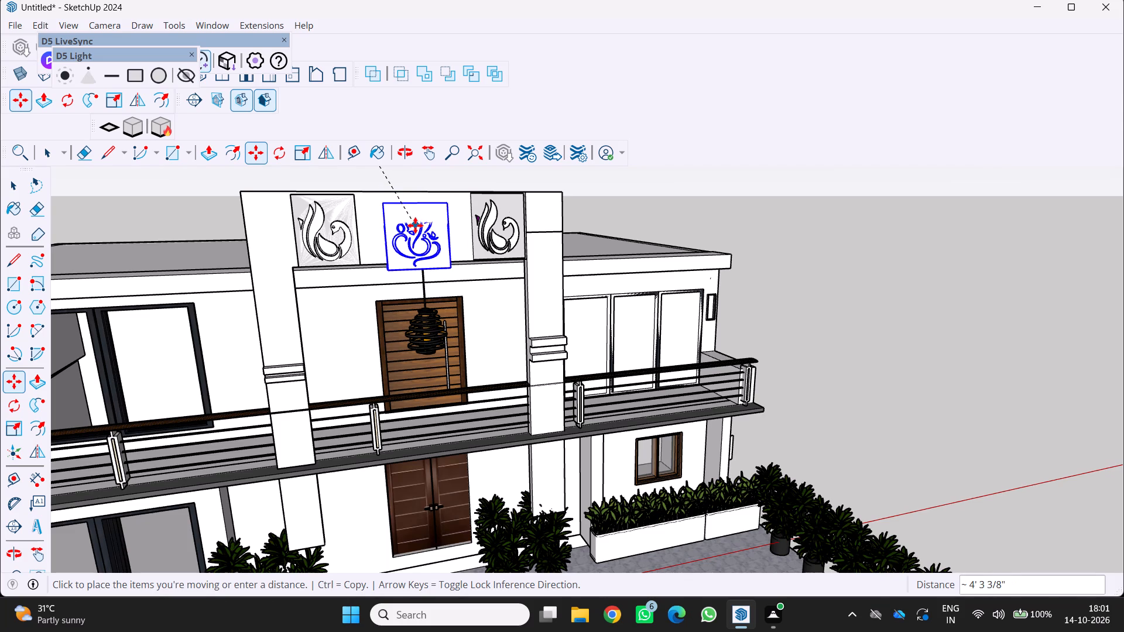
{"action": "left_click", "coordinate": [412, 217]}
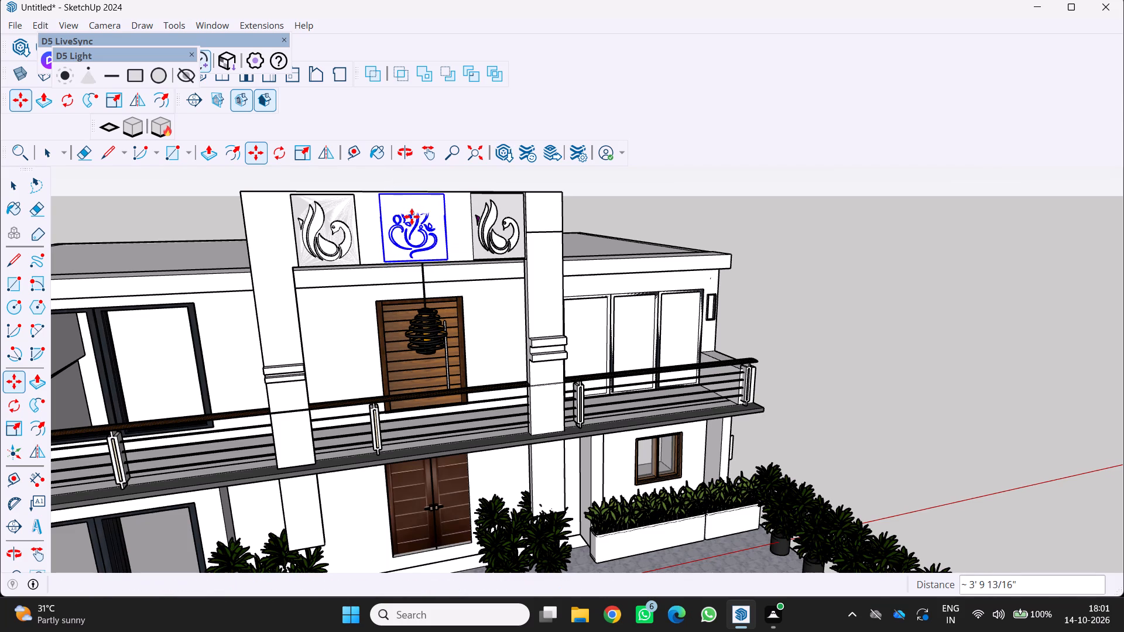
{"action": "key", "text": "space"}
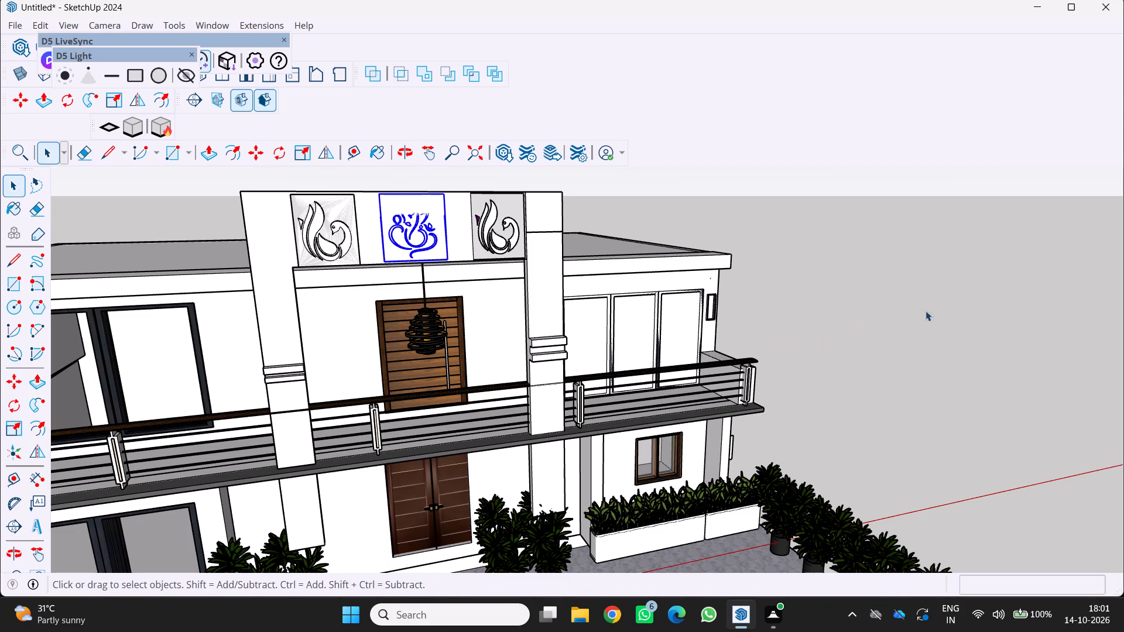
{"action": "left_click", "coordinate": [913, 312]}
Move the Lord Ganesha panel about 6' 7" forward, out in front of the portal beam's face.
{"action": "middle_click_drag", "start_coordinate": [890, 324], "coordinate": [835, 343]}
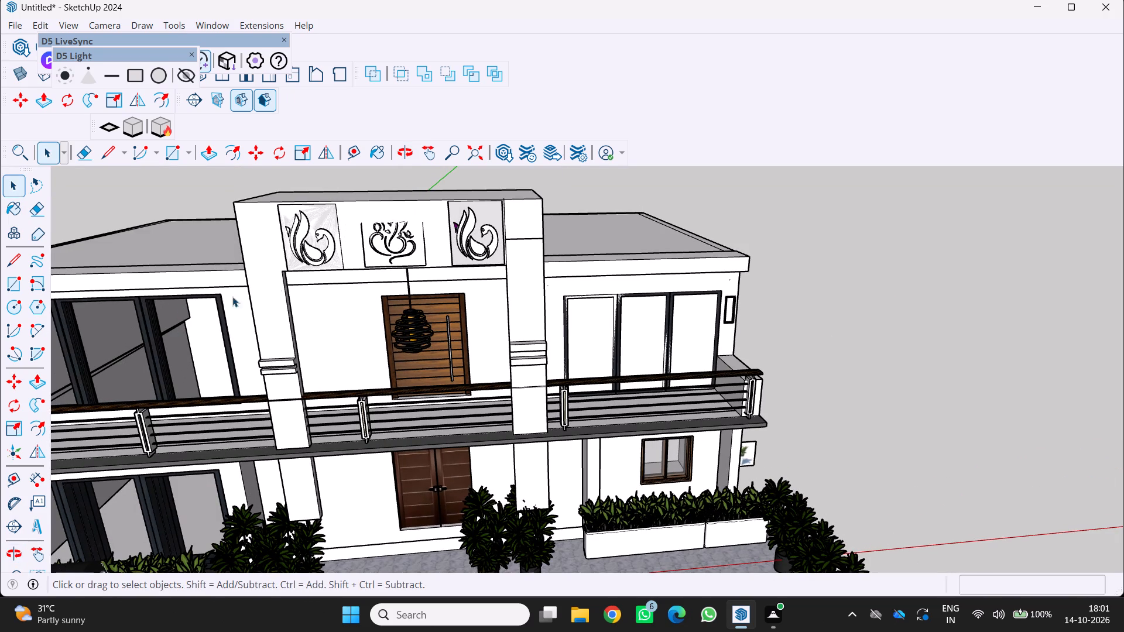
{"action": "left_click", "coordinate": [378, 250]}
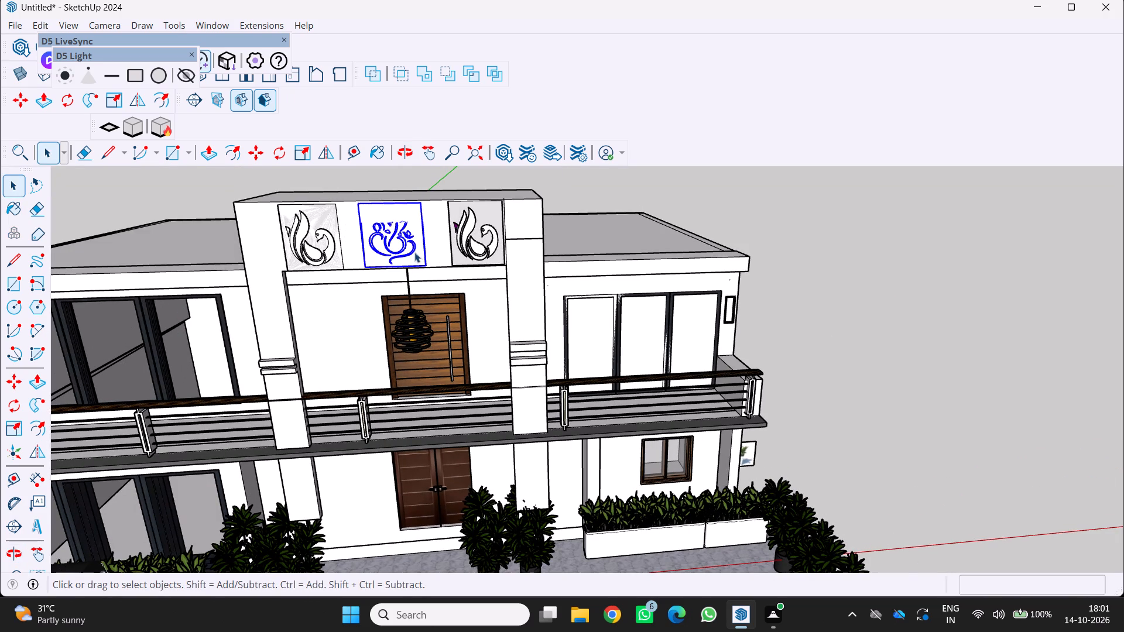
{"action": "key", "text": "m"}
{"action": "left_click", "coordinate": [408, 249]}
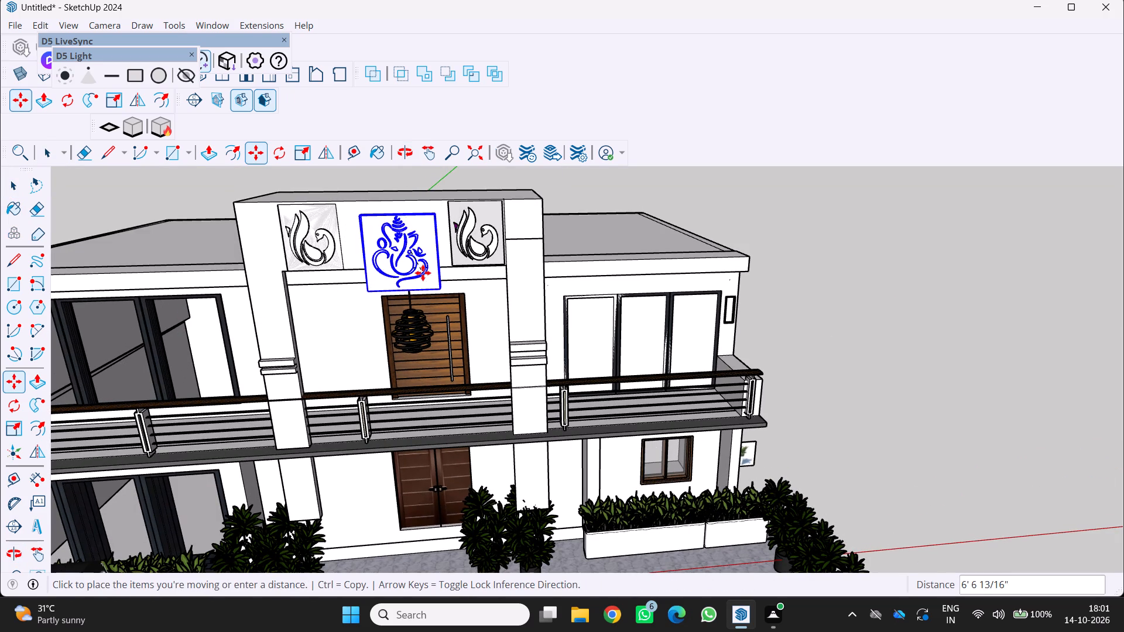
{"action": "left_click", "coordinate": [423, 273]}
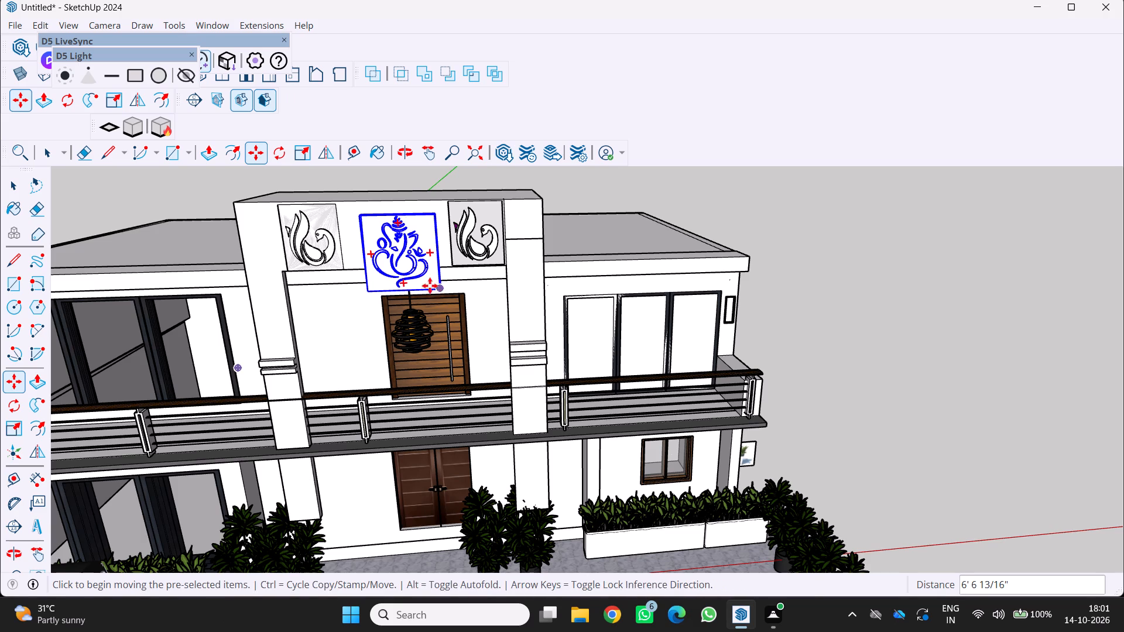
Raise the Lord Ganesha panel by about 6 9/16".
{"action": "left_click", "coordinate": [397, 216]}
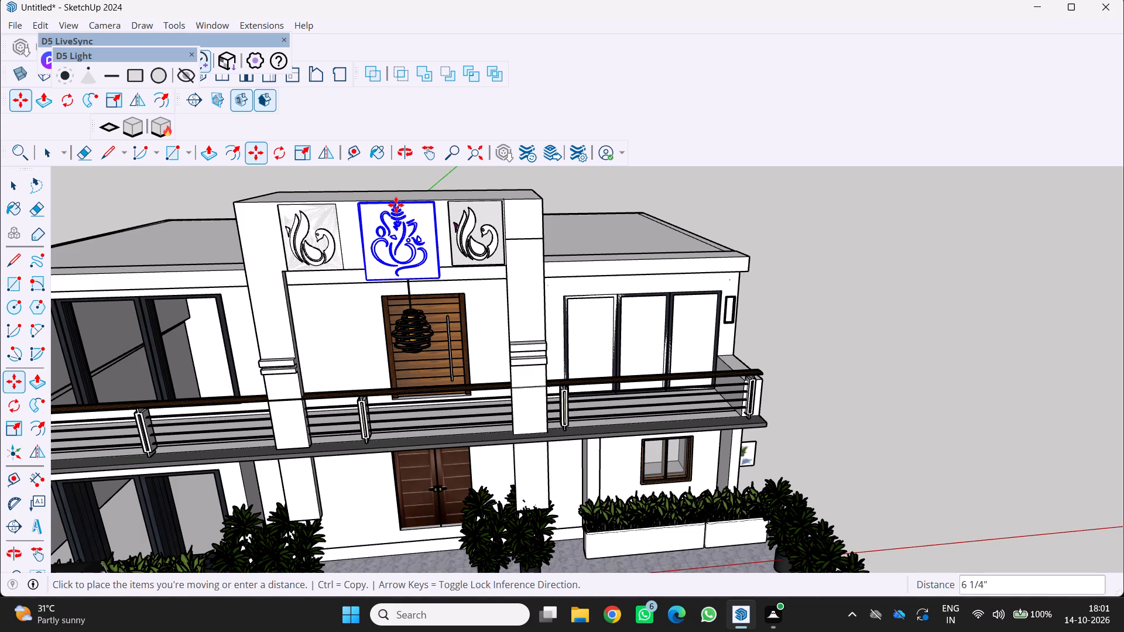
{"action": "left_click", "coordinate": [396, 204]}
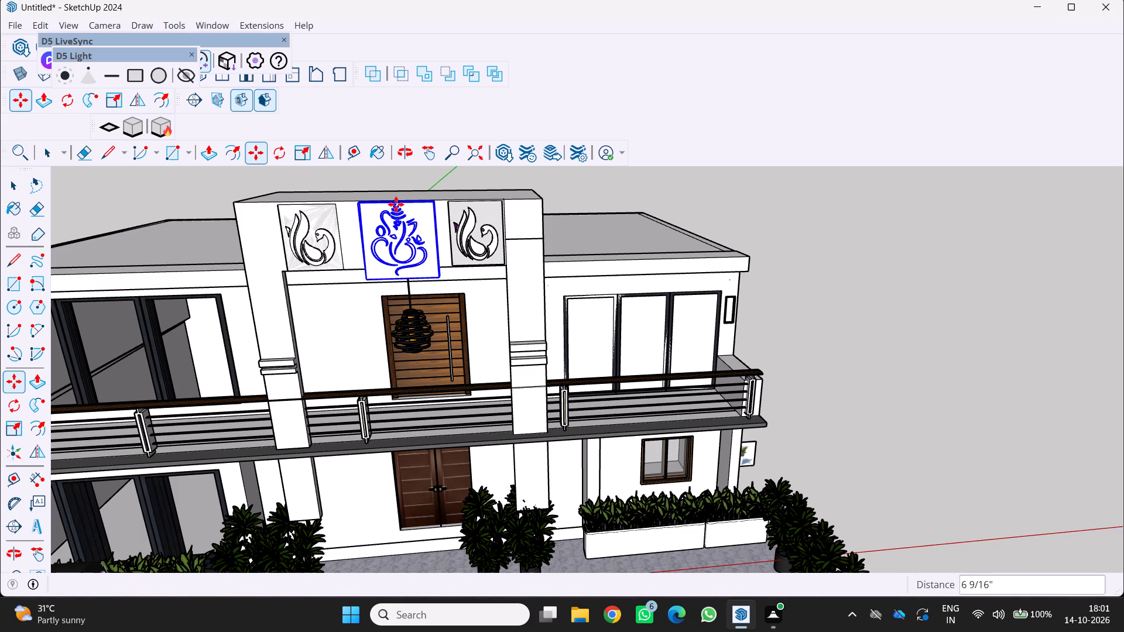
Move the Lord Ganesha panel about 2' 11 11/16" back toward the portal beam, into the gap between the two peacock panels.
{"action": "middle_click_drag", "start_coordinate": [573, 356], "coordinate": [624, 327]}
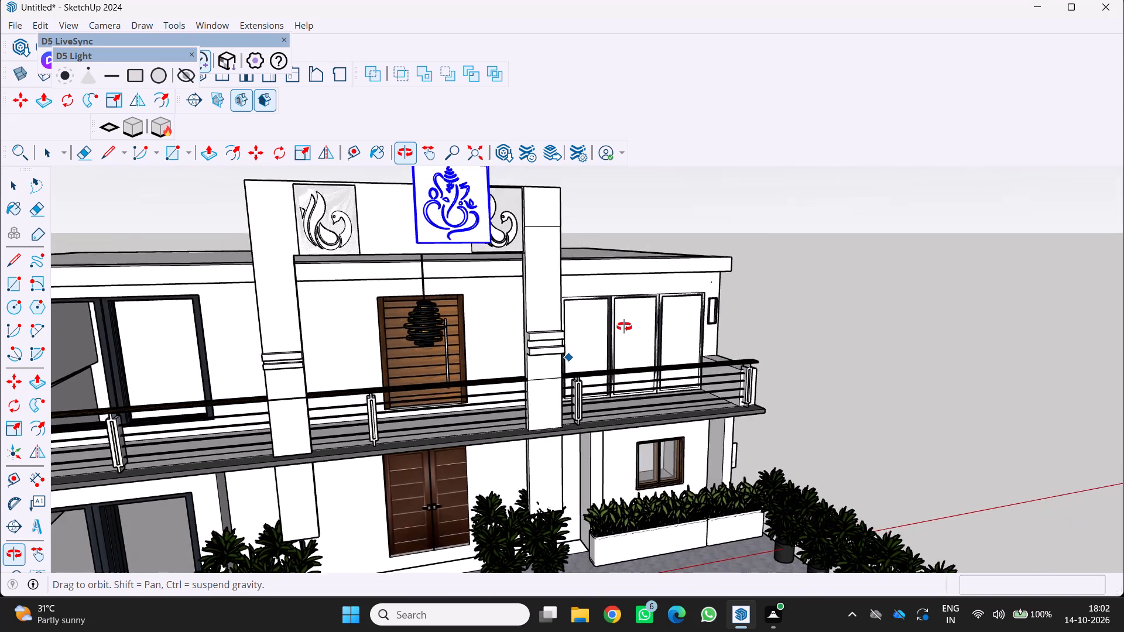
{"action": "middle_click_drag", "start_coordinate": [624, 327], "coordinate": [622, 364]}
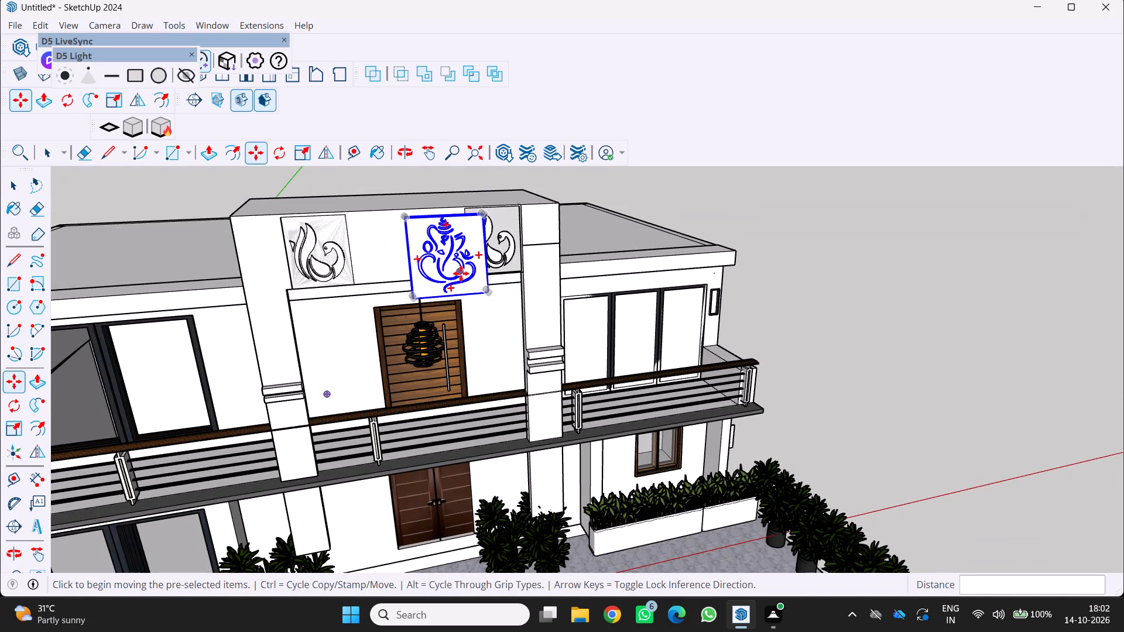
{"action": "left_click", "coordinate": [448, 264]}
{"action": "key", "text": "Left"}
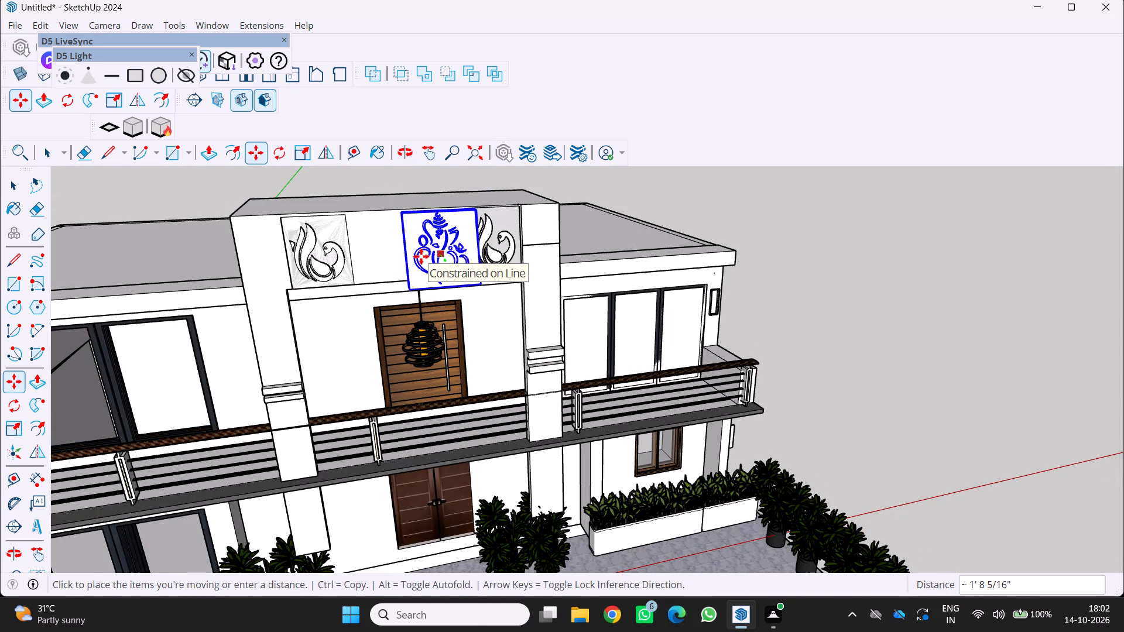
{"action": "key", "text": "Left"}
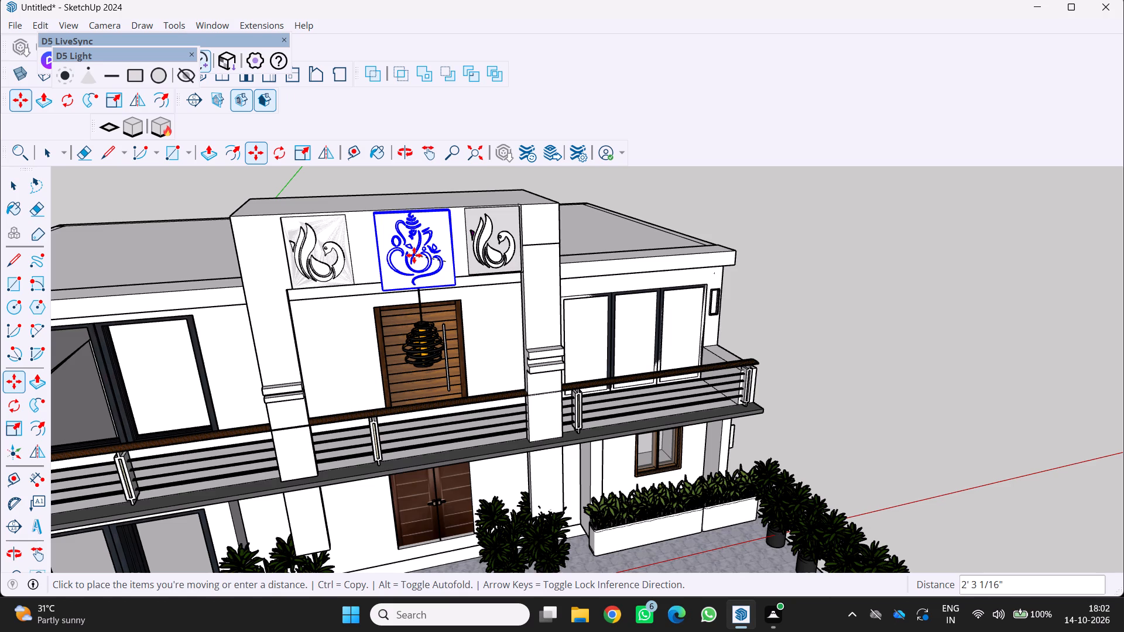
{"action": "left_click", "coordinate": [407, 253]}
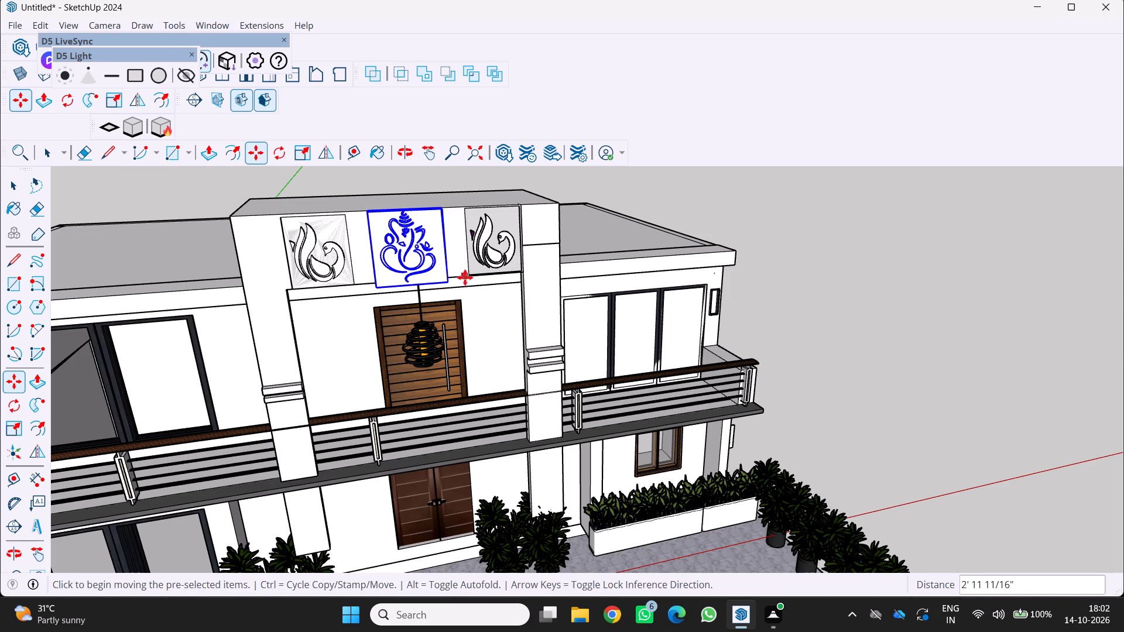
Move the Lord Ganesha panel about 2' 3" along the green axis, closer to the portal beam's front face.
{"action": "middle_click_drag", "start_coordinate": [465, 332], "coordinate": [513, 351]}
{"action": "left_click", "coordinate": [451, 272]}
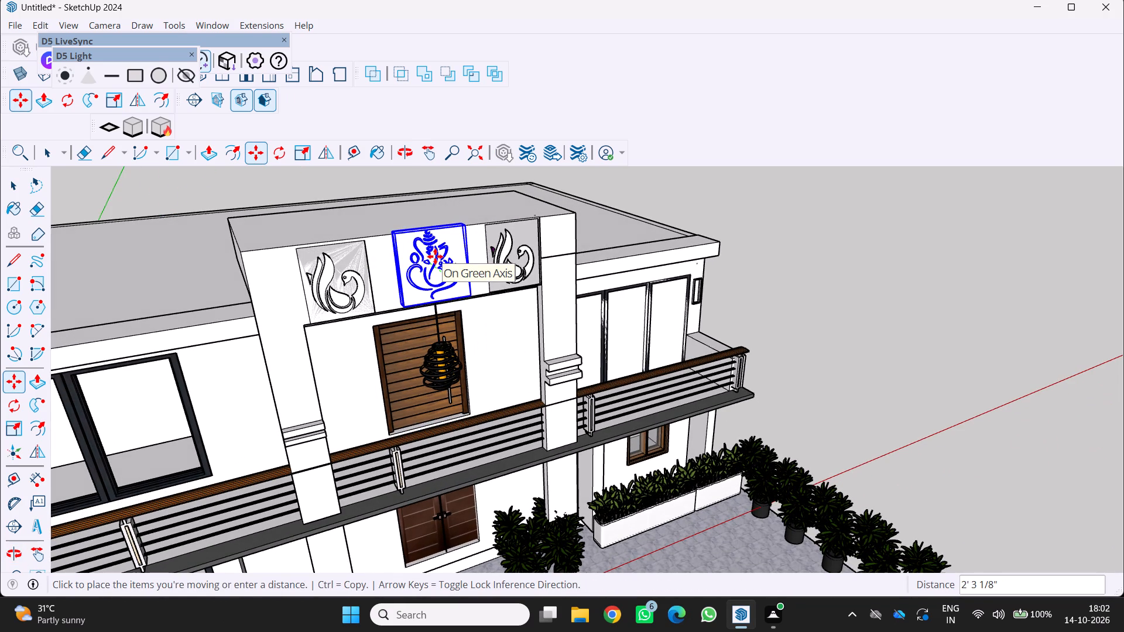
{"action": "left_click", "coordinate": [429, 260]}
Lower the Lord Ganesha panel by about 7 3/8" to line it up with the peacock panels.
{"action": "middle_click_drag", "start_coordinate": [455, 336], "coordinate": [482, 345]}
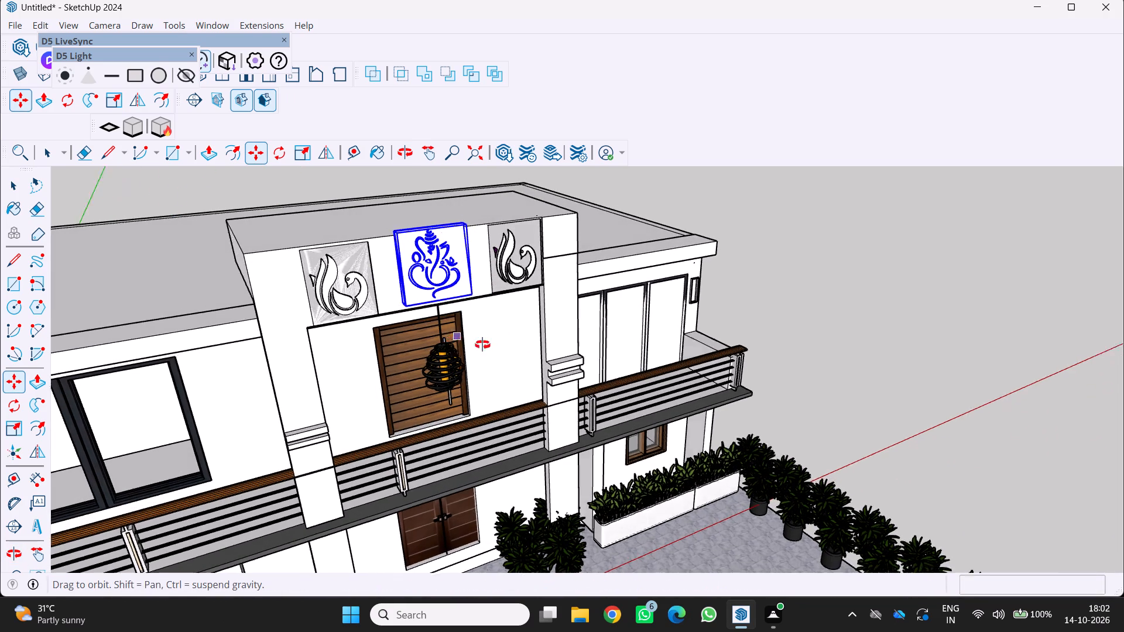
{"action": "middle_click_drag", "start_coordinate": [482, 345], "coordinate": [512, 360]}
{"action": "middle_click_drag", "start_coordinate": [556, 395], "coordinate": [538, 402]}
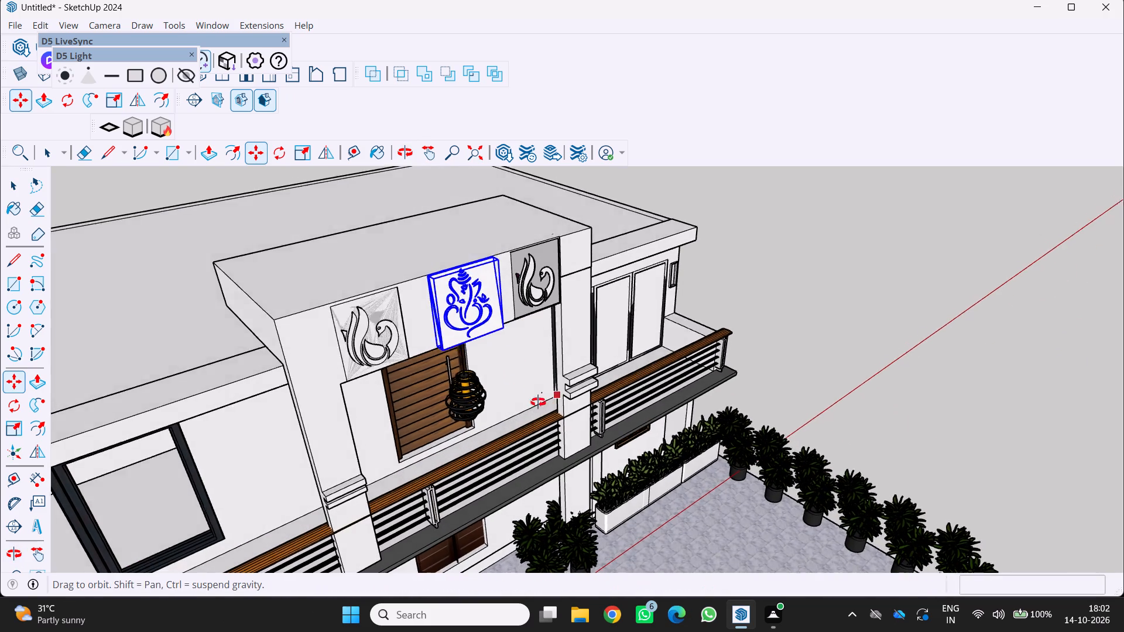
{"action": "middle_click_drag", "start_coordinate": [538, 402], "coordinate": [423, 336]}
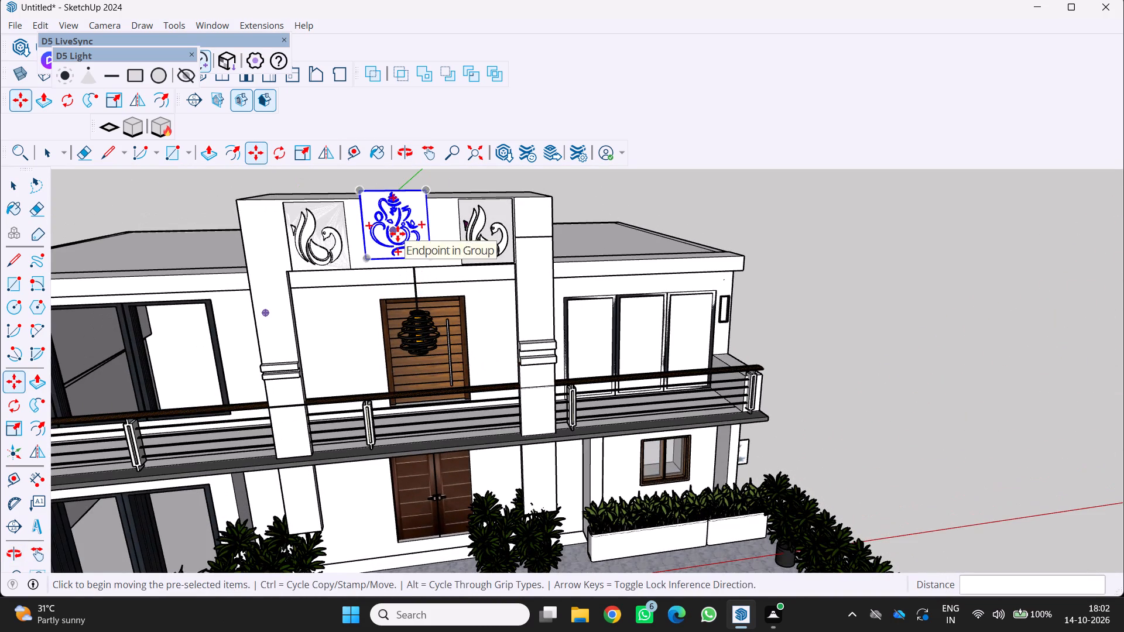
{"action": "left_click", "coordinate": [397, 233]}
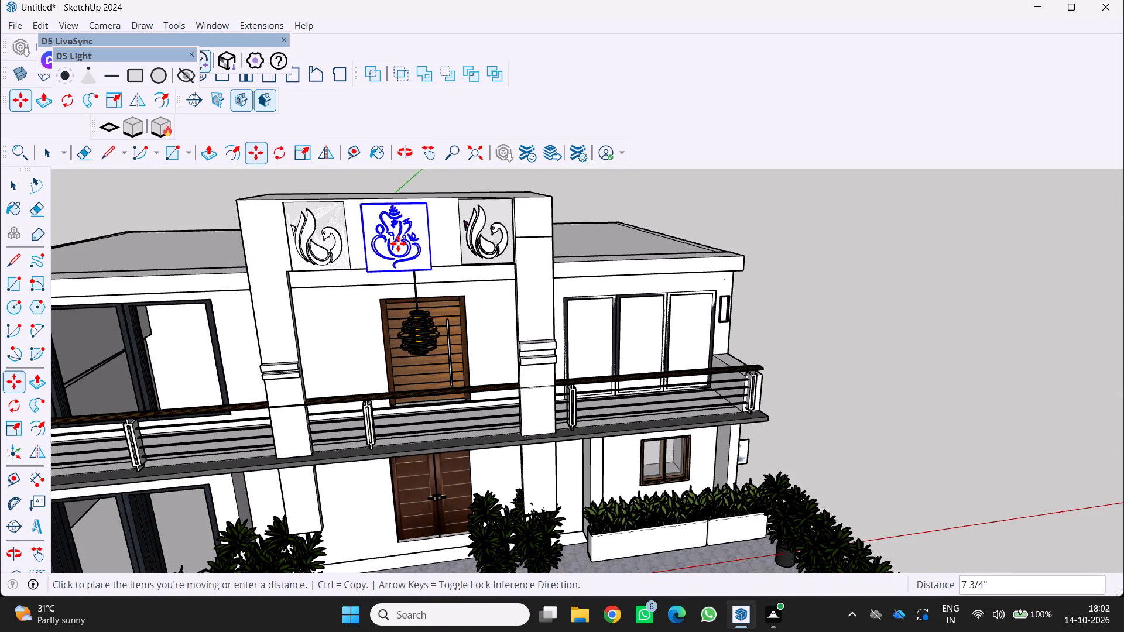
{"action": "left_click", "coordinate": [397, 243]}
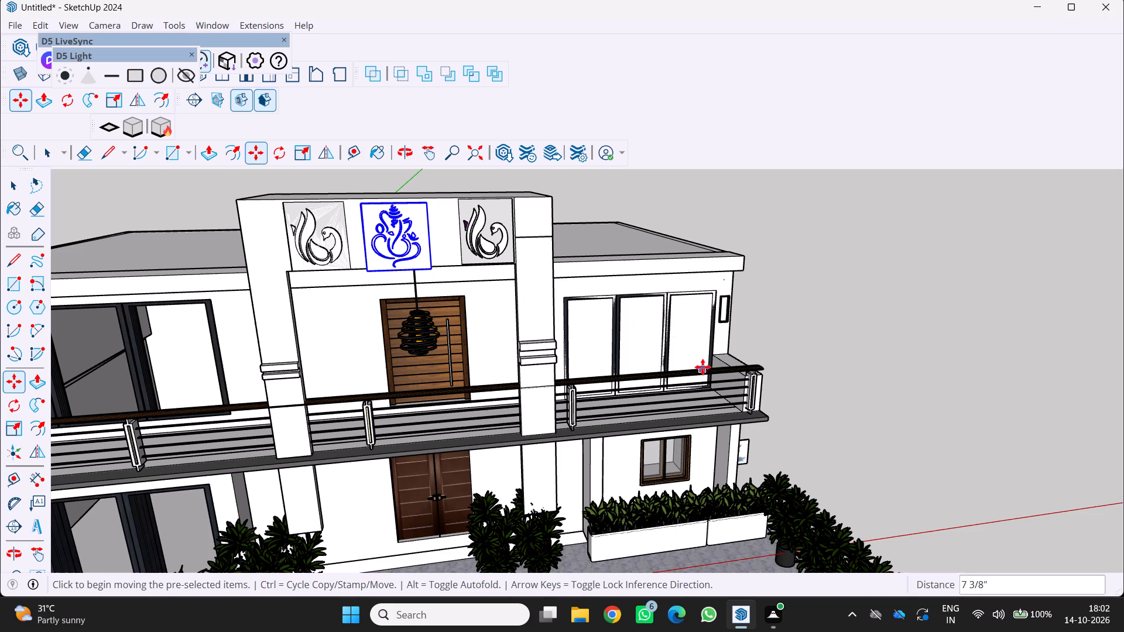
Shift the Lord Ganesha panel about 3 3/8" along the red axis to centre it between the peacock panels.
{"action": "key", "text": "space"}
{"action": "key", "text": "m"}
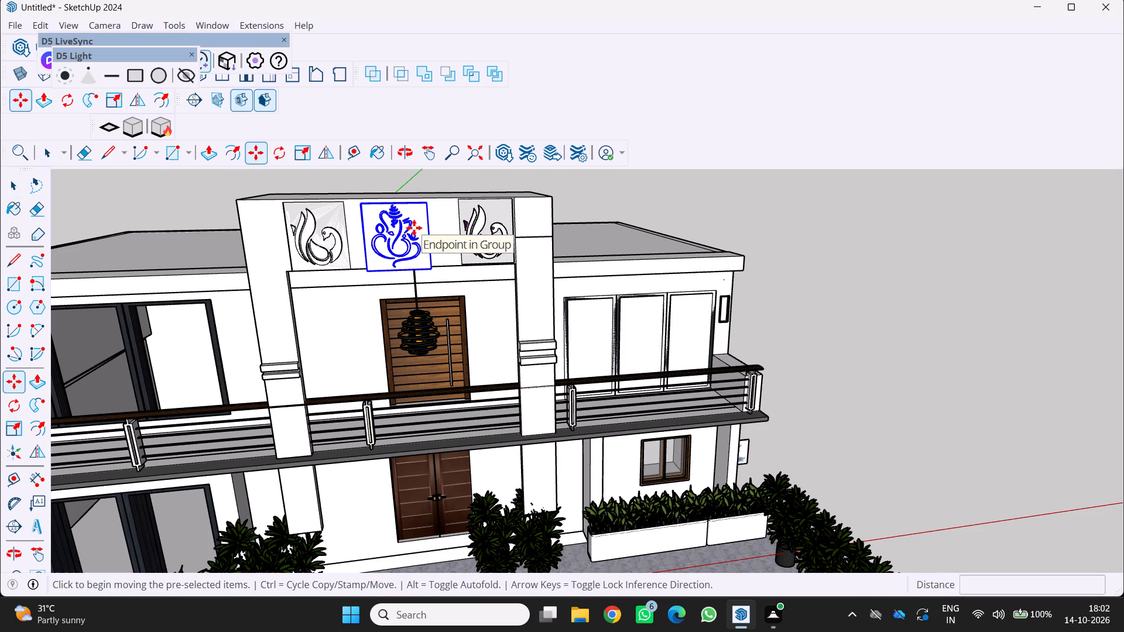
{"action": "left_click", "coordinate": [407, 226]}
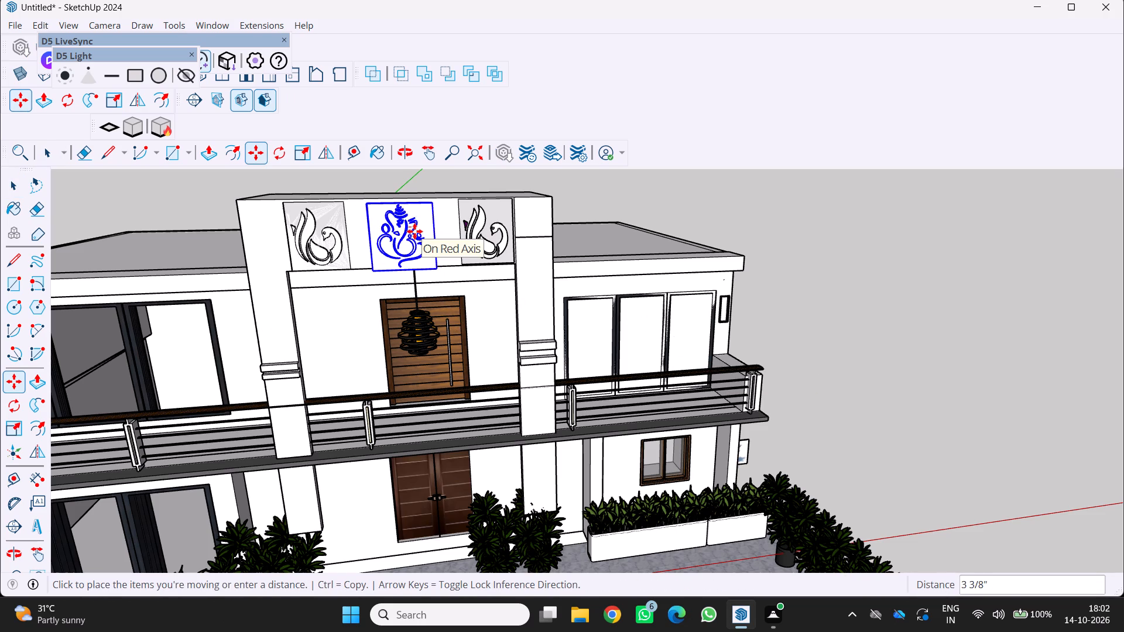
{"action": "left_click", "coordinate": [414, 231]}
Examine the Lord Ganesha panel's fit on the portal beam from the side and front, deselecting it to view the facade.
{"action": "middle_click_drag", "start_coordinate": [436, 306], "coordinate": [575, 272]}
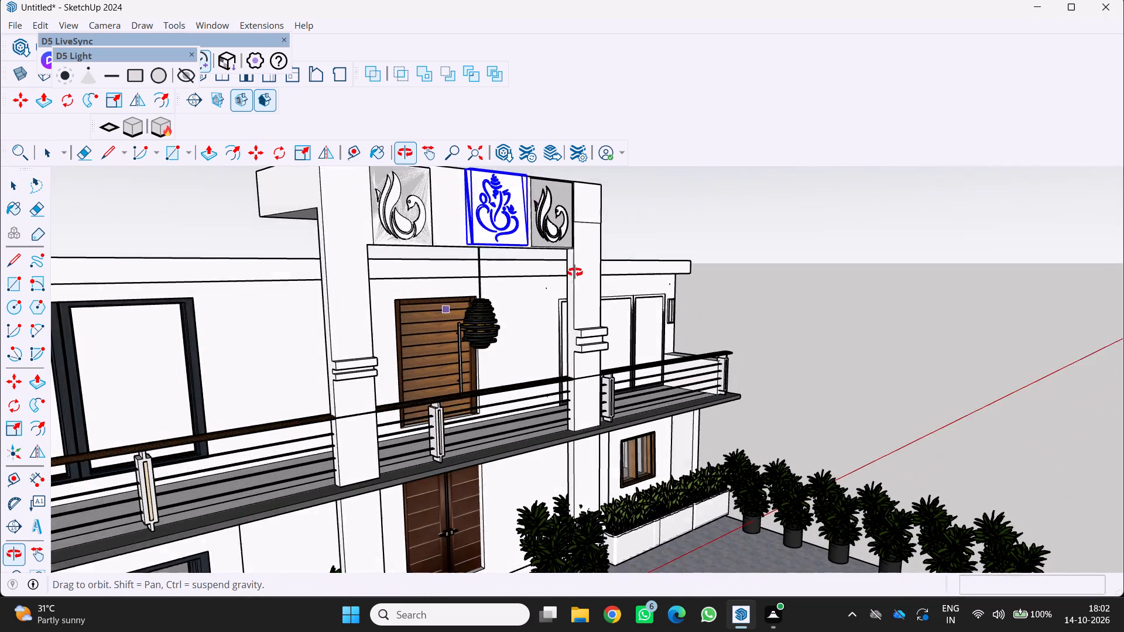
{"action": "middle_click_drag", "start_coordinate": [575, 272], "coordinate": [592, 279]}
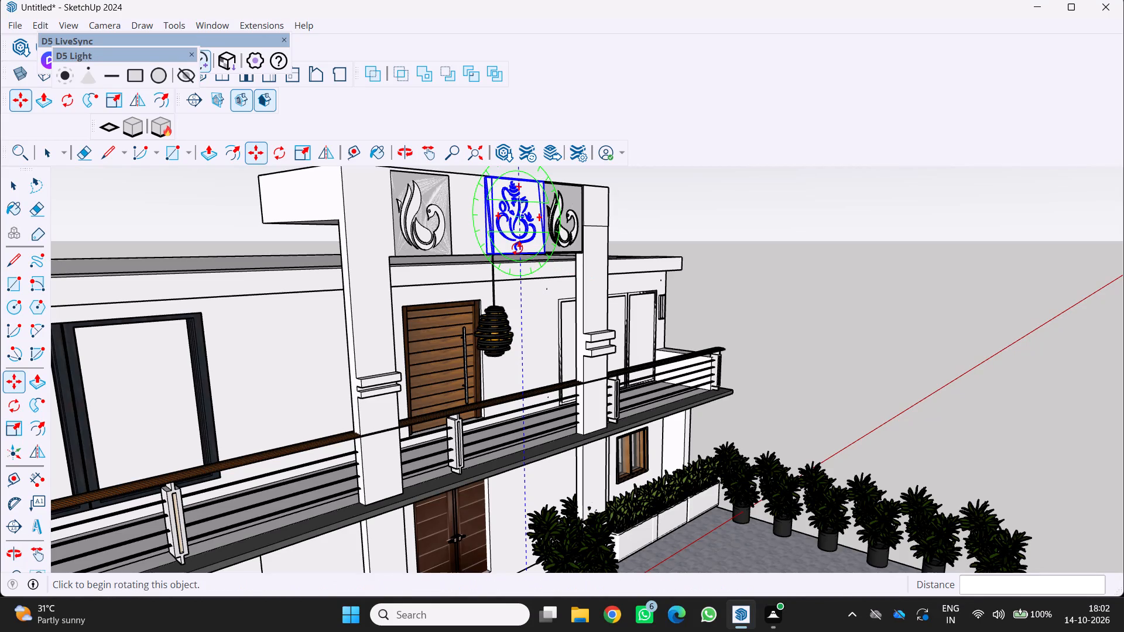
{"action": "middle_click_drag", "start_coordinate": [594, 325], "coordinate": [484, 359]}
{"action": "middle_click_drag", "start_coordinate": [494, 325], "coordinate": [474, 331]}
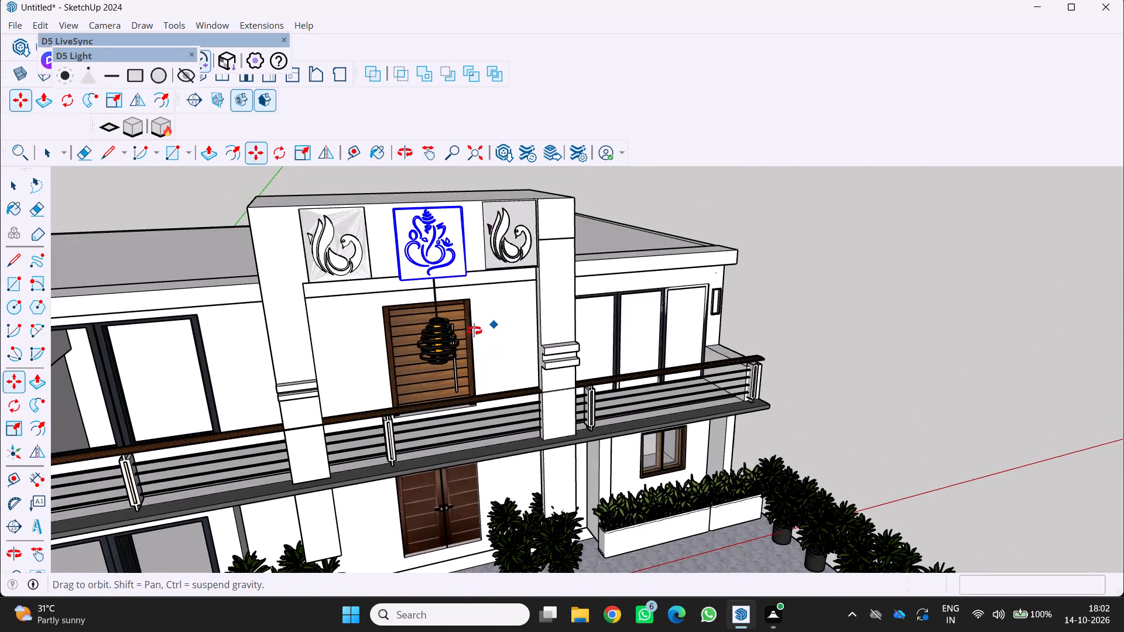
{"action": "middle_click_drag", "start_coordinate": [474, 331], "coordinate": [461, 336]}
{"action": "key", "text": "space"}
{"action": "double_click", "coordinate": [815, 235]}
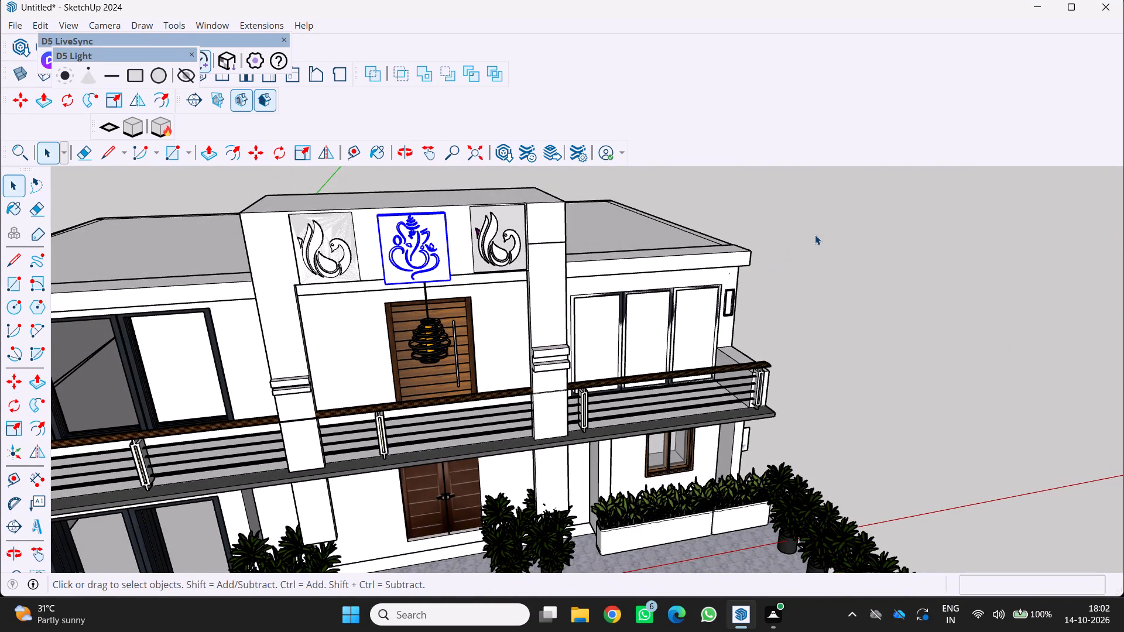
{"action": "scroll", "coordinate": [710, 328], "scroll_direction": "down", "scroll_amount": 2}
{"action": "middle_click_drag", "start_coordinate": [710, 329], "coordinate": [650, 259]}
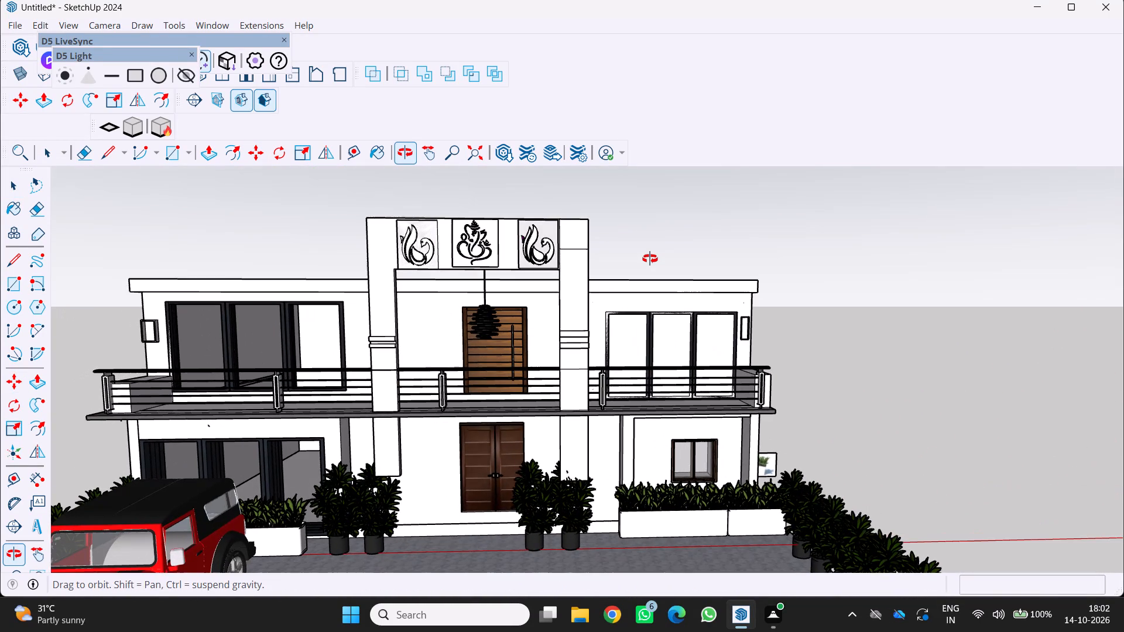
{"action": "middle_click_drag", "start_coordinate": [650, 259], "coordinate": [653, 257]}
{"action": "scroll", "coordinate": [472, 281], "scroll_direction": "up", "scroll_amount": 3}
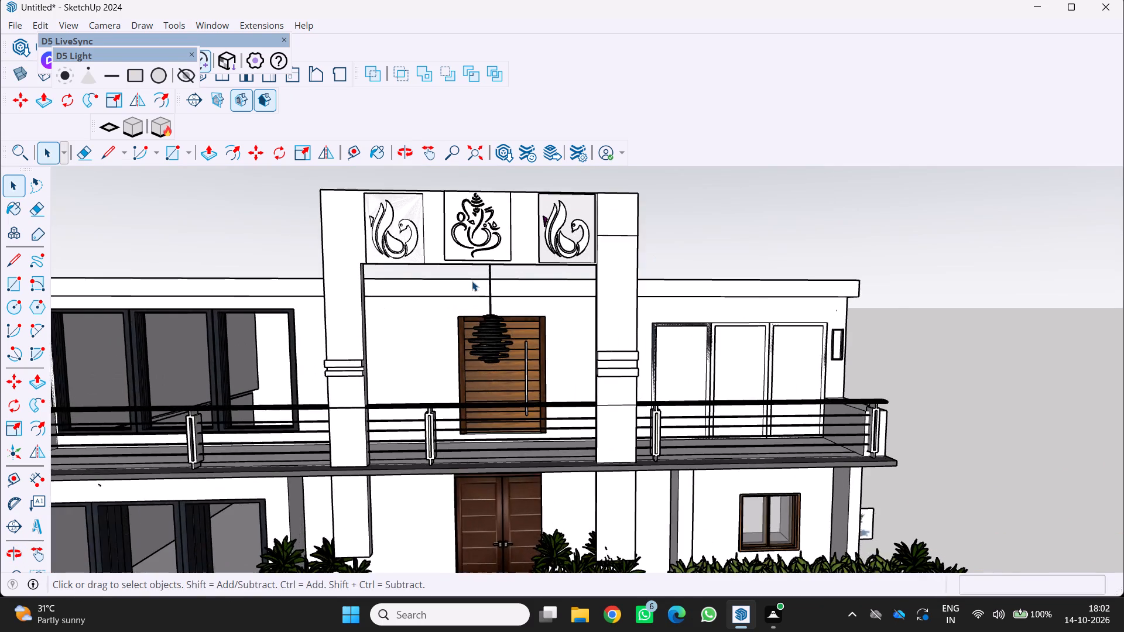
{"action": "scroll", "coordinate": [479, 273], "scroll_direction": "up", "scroll_amount": 2}
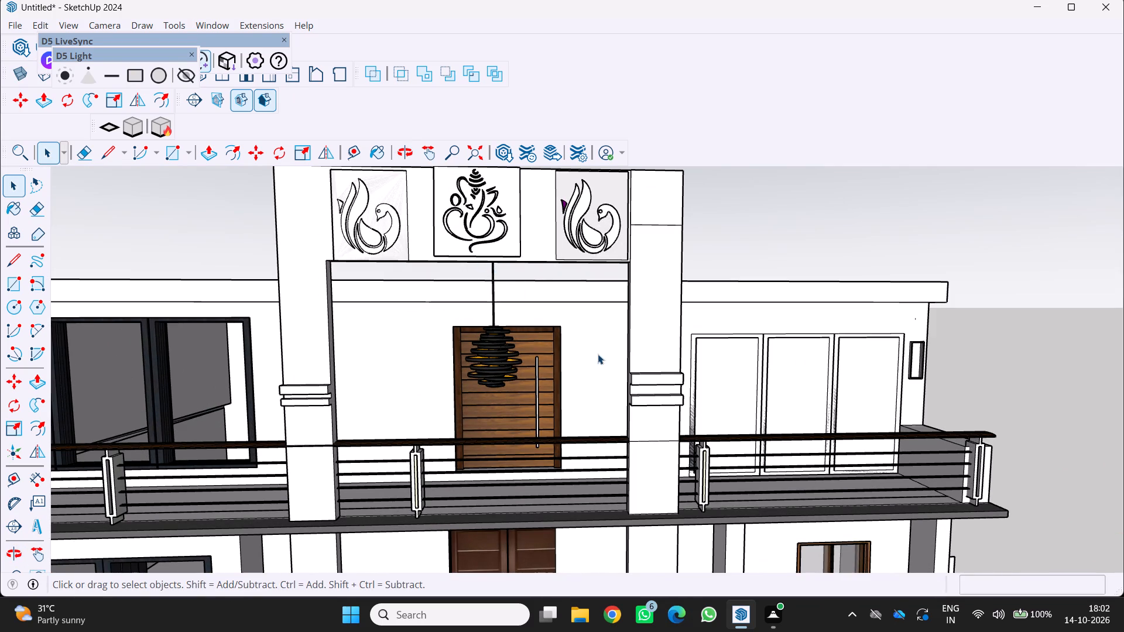
{"action": "scroll", "coordinate": [844, 362], "scroll_direction": "down", "scroll_amount": 1}
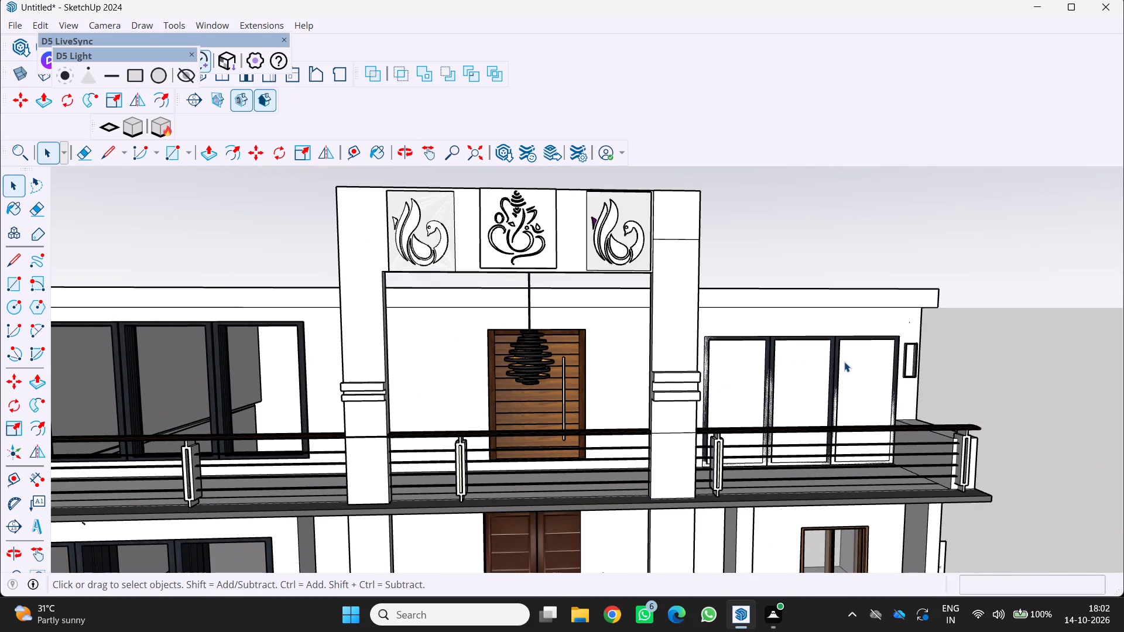
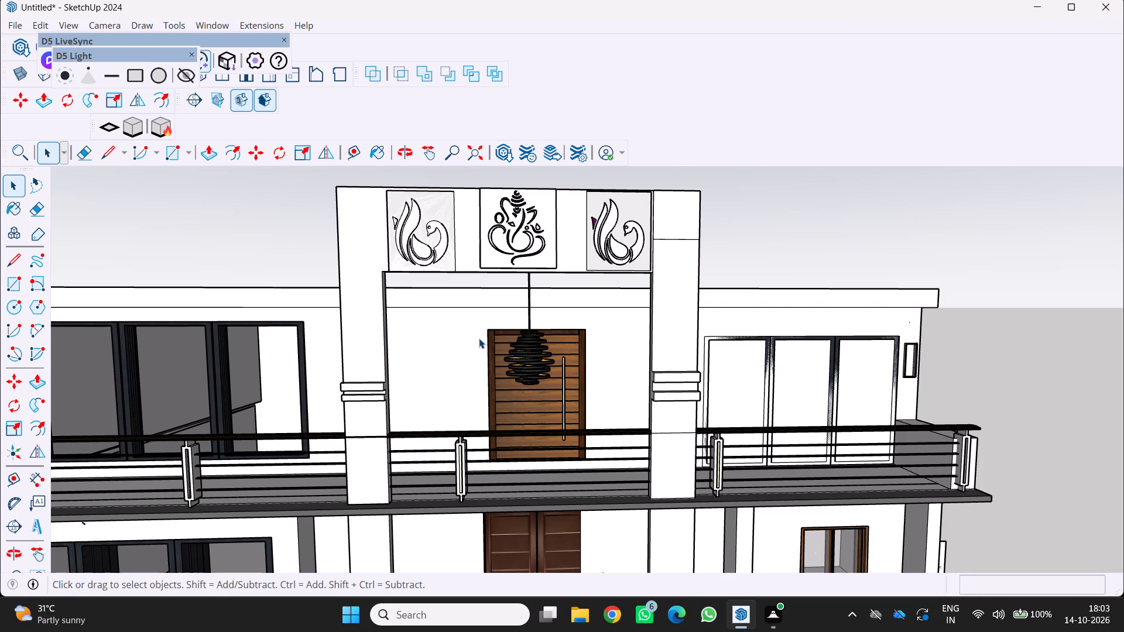
Examine the house's front facade, entrance portal, roof and forecourt from several angles and distances.
{"action": "scroll", "coordinate": [472, 341], "scroll_direction": "down", "scroll_amount": 3}
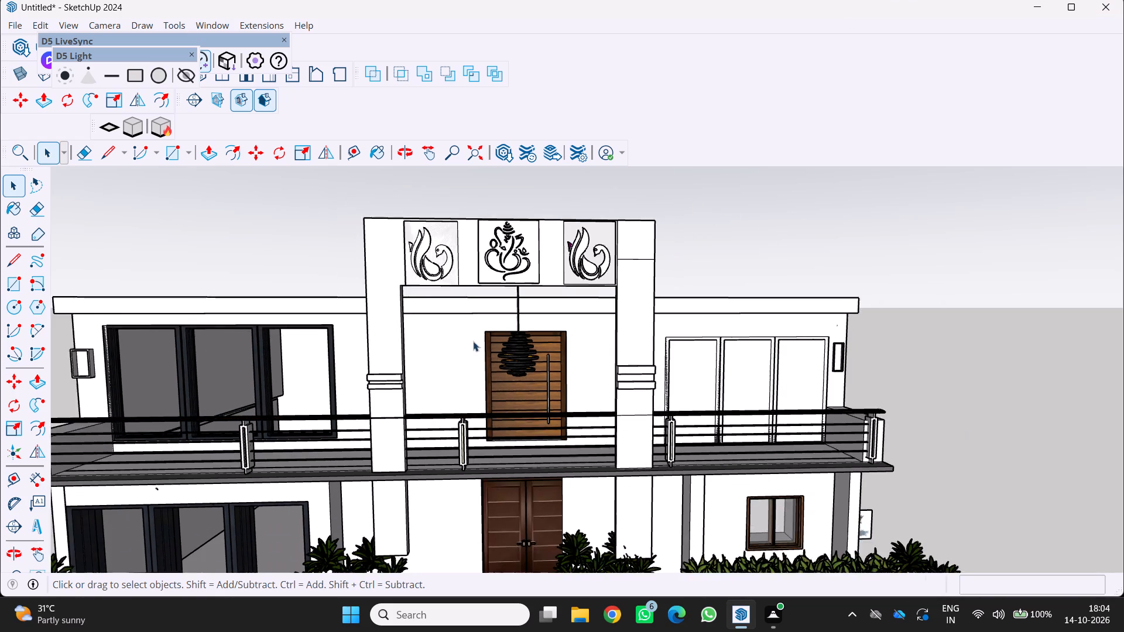
{"action": "scroll", "coordinate": [473, 341], "scroll_direction": "down", "scroll_amount": 1}
{"action": "middle_click_drag", "start_coordinate": [473, 341], "coordinate": [481, 387]}
{"action": "scroll", "coordinate": [470, 377], "scroll_direction": "down", "scroll_amount": 6}
{"action": "middle_click_drag", "start_coordinate": [467, 373], "coordinate": [464, 336]}
{"action": "scroll", "coordinate": [464, 336], "scroll_direction": "down", "scroll_amount": 4}
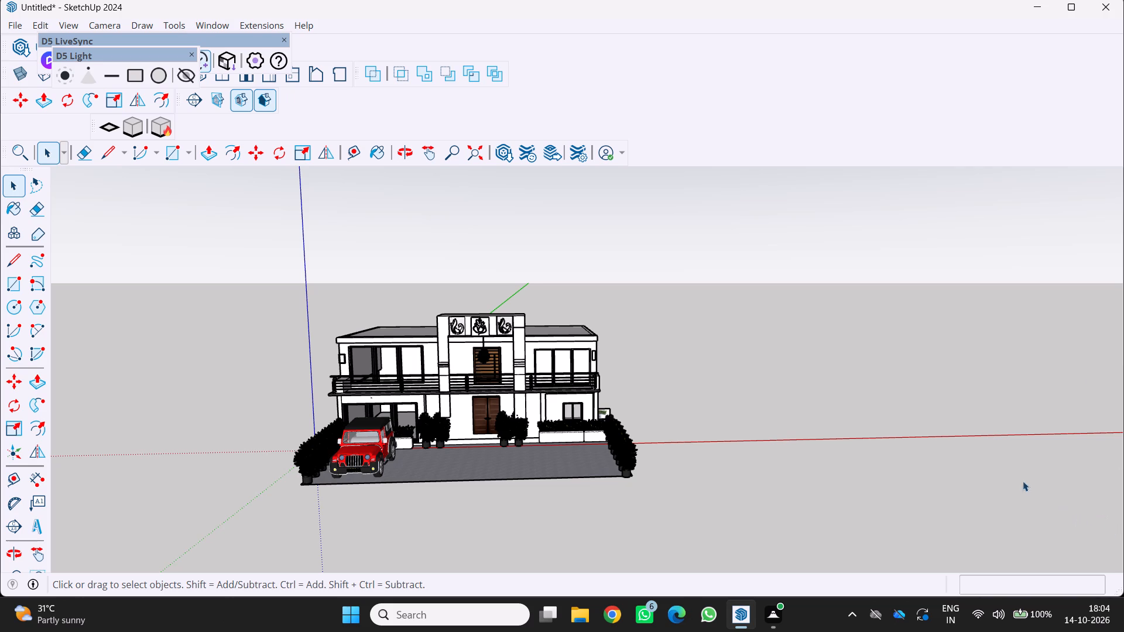
{"action": "scroll", "coordinate": [962, 454], "scroll_direction": "up", "scroll_amount": 1}
{"action": "middle_click_drag", "start_coordinate": [632, 388], "coordinate": [737, 469]}
{"action": "scroll", "coordinate": [551, 428], "scroll_direction": "up", "scroll_amount": 2}
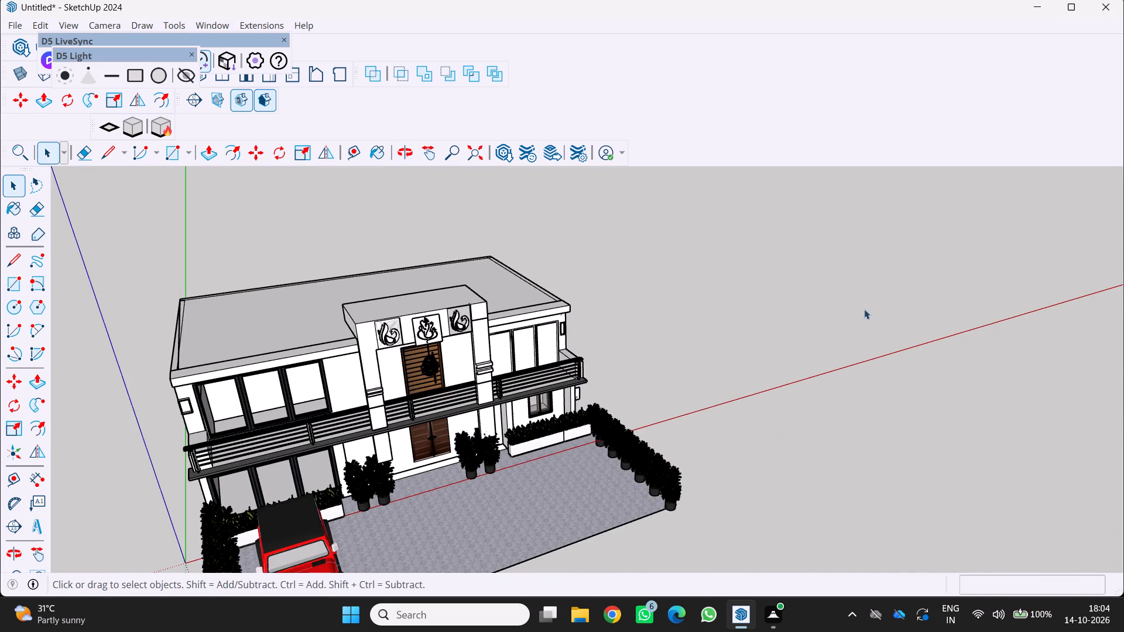
{"action": "scroll", "coordinate": [808, 300], "scroll_direction": "down", "scroll_amount": 1}
{"action": "middle_click_drag", "start_coordinate": [801, 320], "coordinate": [574, 279]}
{"action": "scroll", "coordinate": [408, 314], "scroll_direction": "up", "scroll_amount": 2}
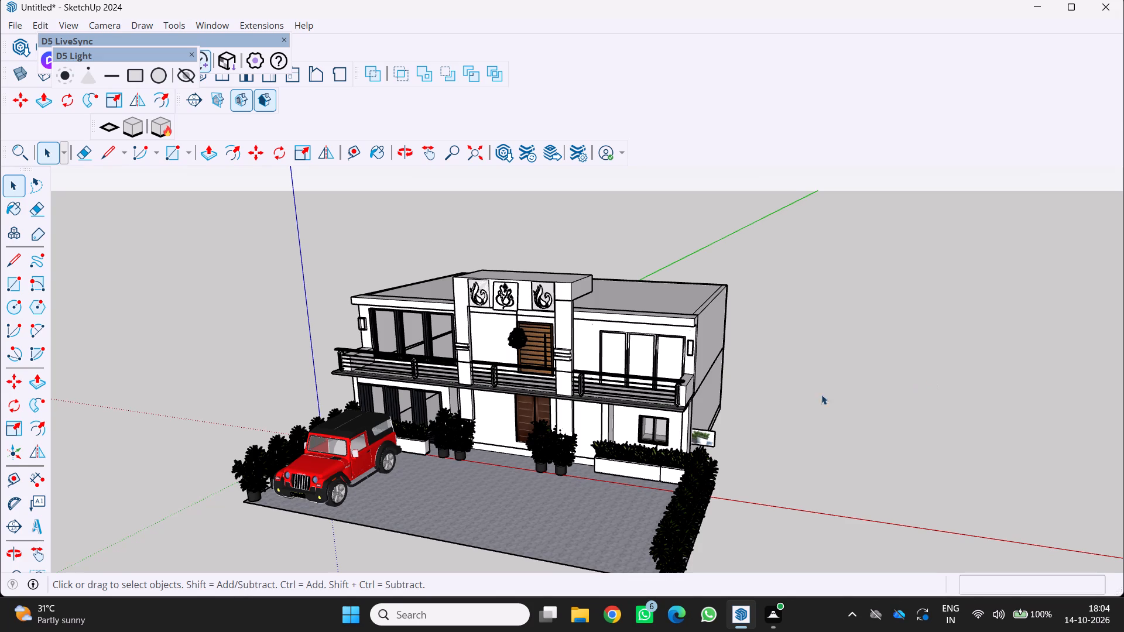
{"action": "scroll", "coordinate": [661, 407], "scroll_direction": "down", "scroll_amount": 2}
{"action": "middle_click_drag", "start_coordinate": [661, 407], "coordinate": [725, 421]}
{"action": "middle_click", "coordinate": [726, 421]}
{"action": "scroll", "coordinate": [716, 427], "scroll_direction": "down", "scroll_amount": 3}
{"action": "middle_click_drag", "start_coordinate": [613, 449], "coordinate": [578, 405]}
{"action": "scroll", "coordinate": [536, 410], "scroll_direction": "up", "scroll_amount": 3}
{"action": "middle_click_drag", "start_coordinate": [533, 397], "coordinate": [643, 408]}
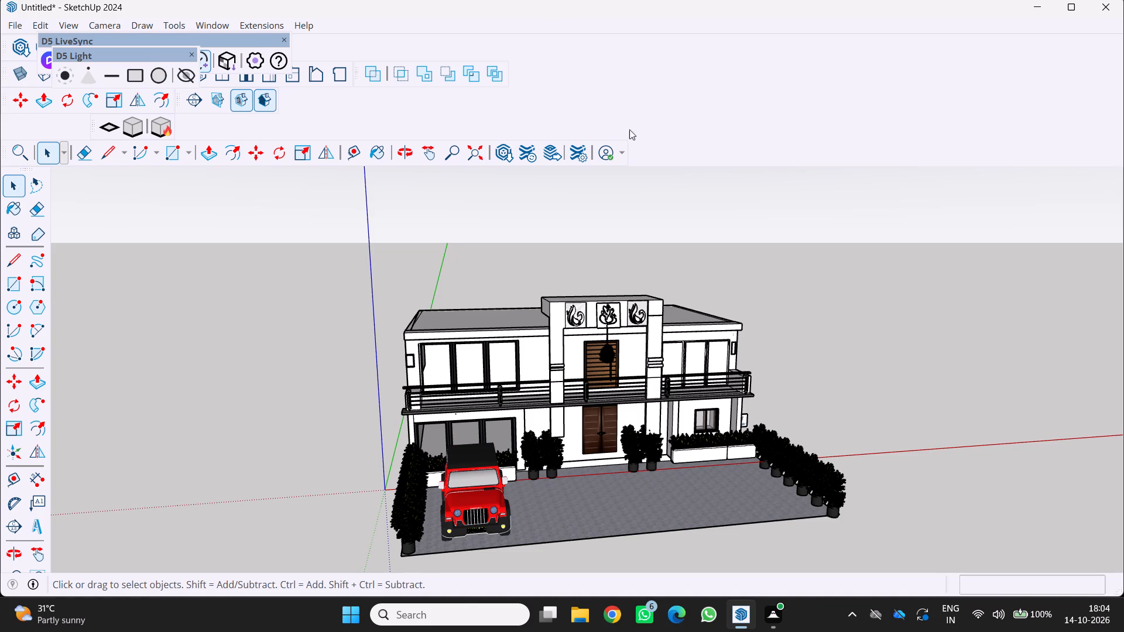
{"action": "middle_click_drag", "start_coordinate": [632, 131], "coordinate": [438, 126]}
{"action": "scroll", "coordinate": [455, 163], "scroll_direction": "down", "scroll_amount": 2}
{"action": "middle_click_drag", "start_coordinate": [492, 270], "coordinate": [492, 272]}
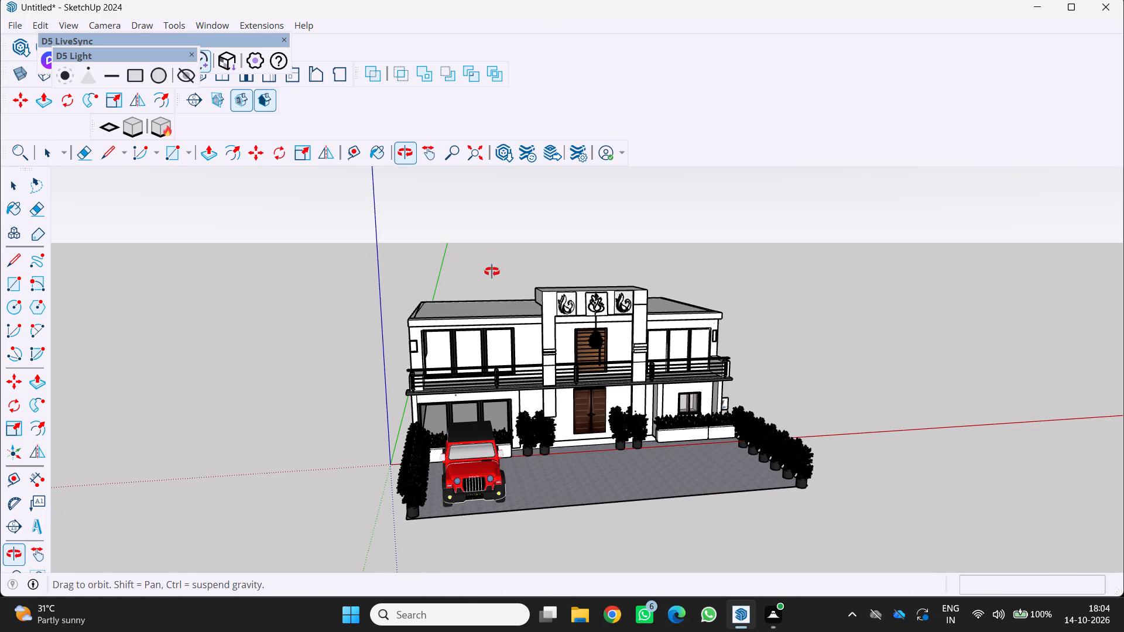
{"action": "middle_click_drag", "start_coordinate": [492, 272], "coordinate": [415, 294]}
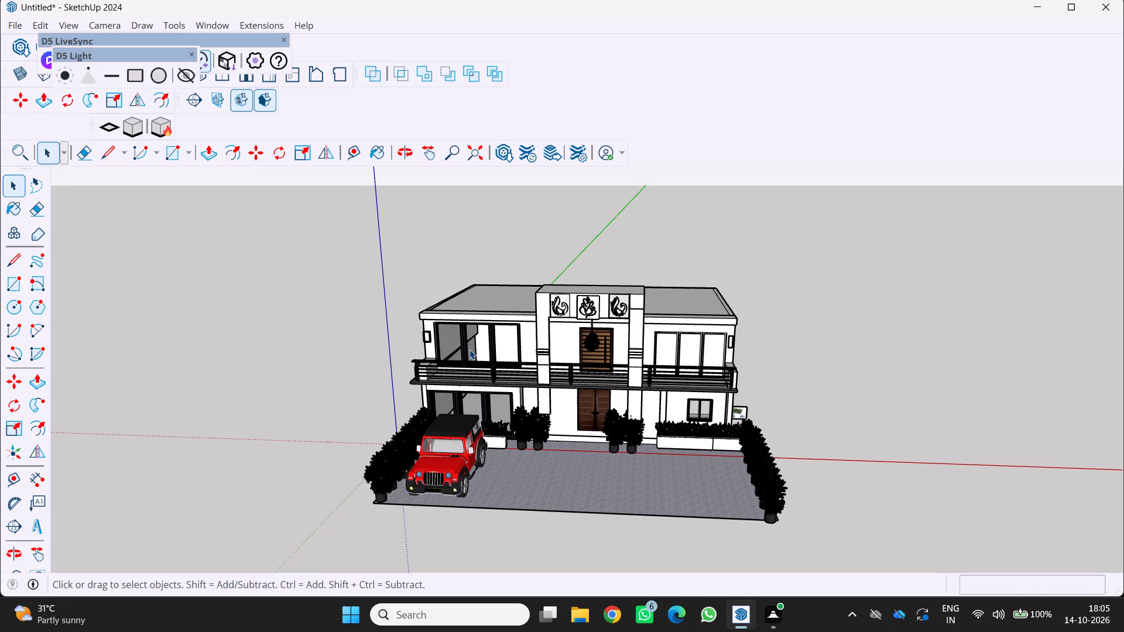
{"action": "scroll", "coordinate": [584, 366], "scroll_direction": "up", "scroll_amount": 3}
{"action": "scroll", "coordinate": [447, 256], "scroll_direction": "up", "scroll_amount": 1}
{"action": "middle_click_drag", "start_coordinate": [447, 256], "coordinate": [538, 184]}
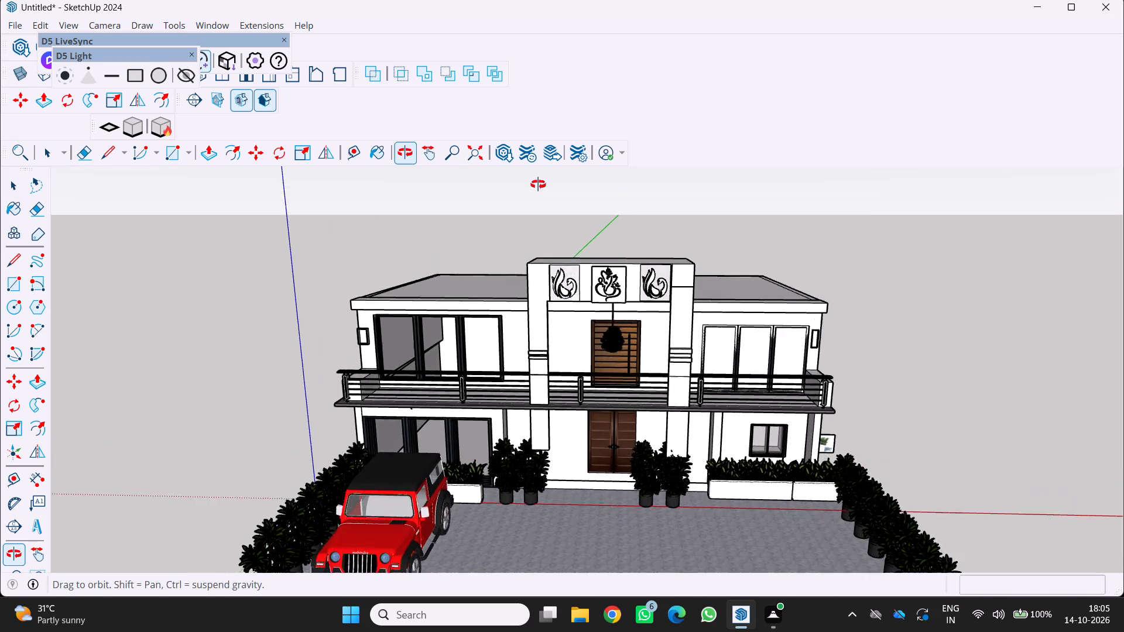
{"action": "middle_click_drag", "start_coordinate": [538, 184], "coordinate": [540, 180]}
{"action": "scroll", "coordinate": [540, 180], "scroll_direction": "down", "scroll_amount": 4}
{"action": "middle_click_drag", "start_coordinate": [521, 231], "coordinate": [426, 144]}
{"action": "scroll", "coordinate": [561, 263], "scroll_direction": "up", "scroll_amount": 3}
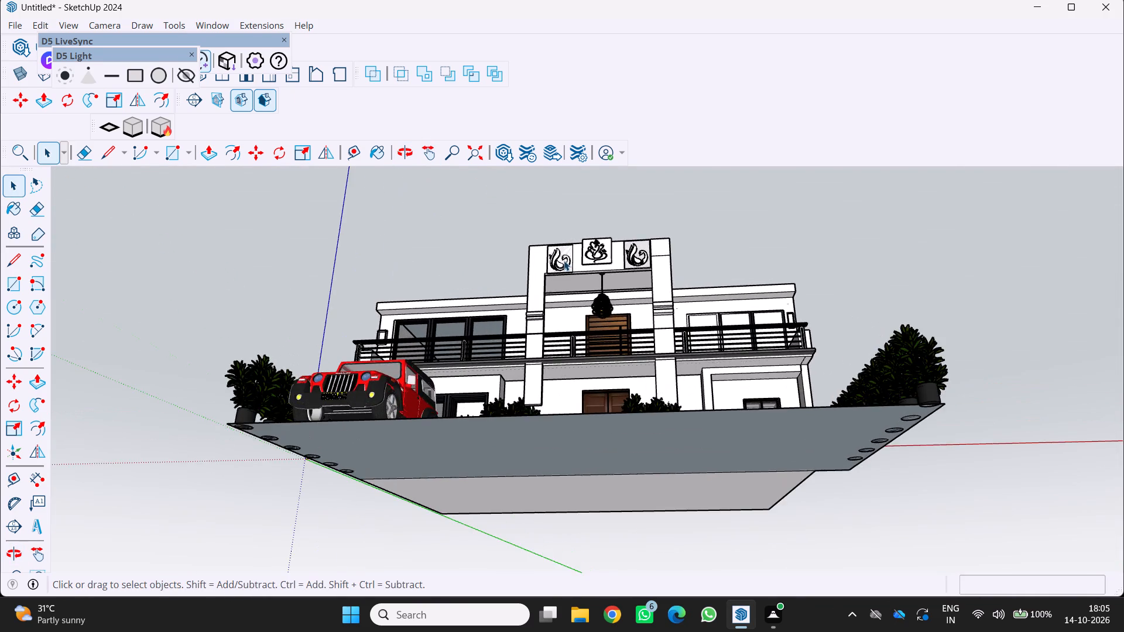
{"action": "middle_click_drag", "start_coordinate": [565, 262], "coordinate": [585, 362]}
{"action": "scroll", "coordinate": [585, 361], "scroll_direction": "down", "scroll_amount": 3}
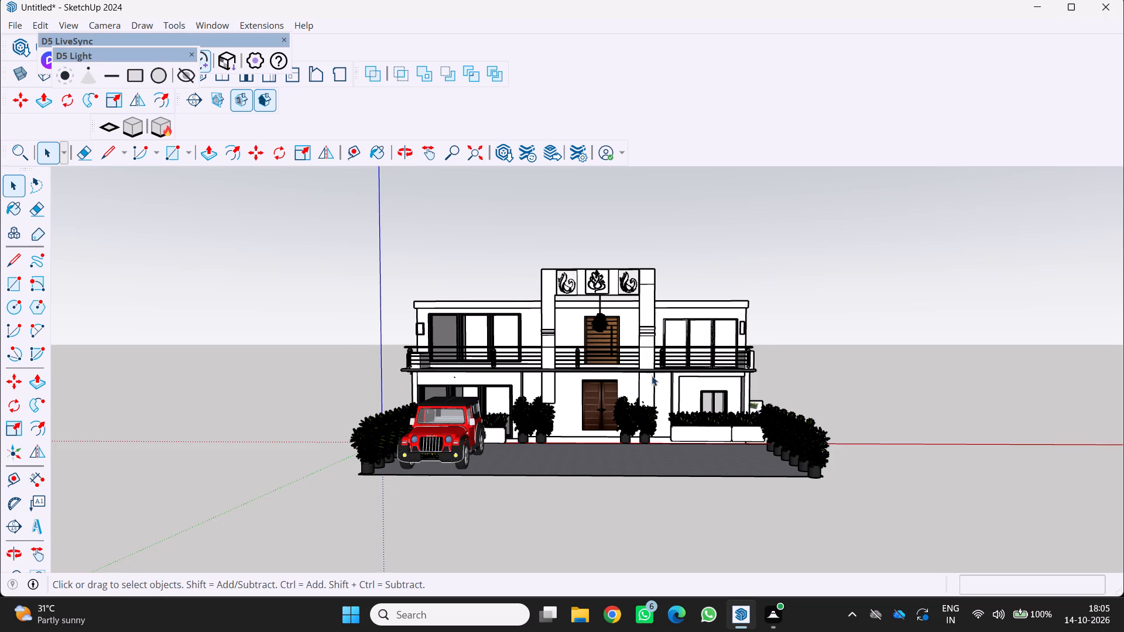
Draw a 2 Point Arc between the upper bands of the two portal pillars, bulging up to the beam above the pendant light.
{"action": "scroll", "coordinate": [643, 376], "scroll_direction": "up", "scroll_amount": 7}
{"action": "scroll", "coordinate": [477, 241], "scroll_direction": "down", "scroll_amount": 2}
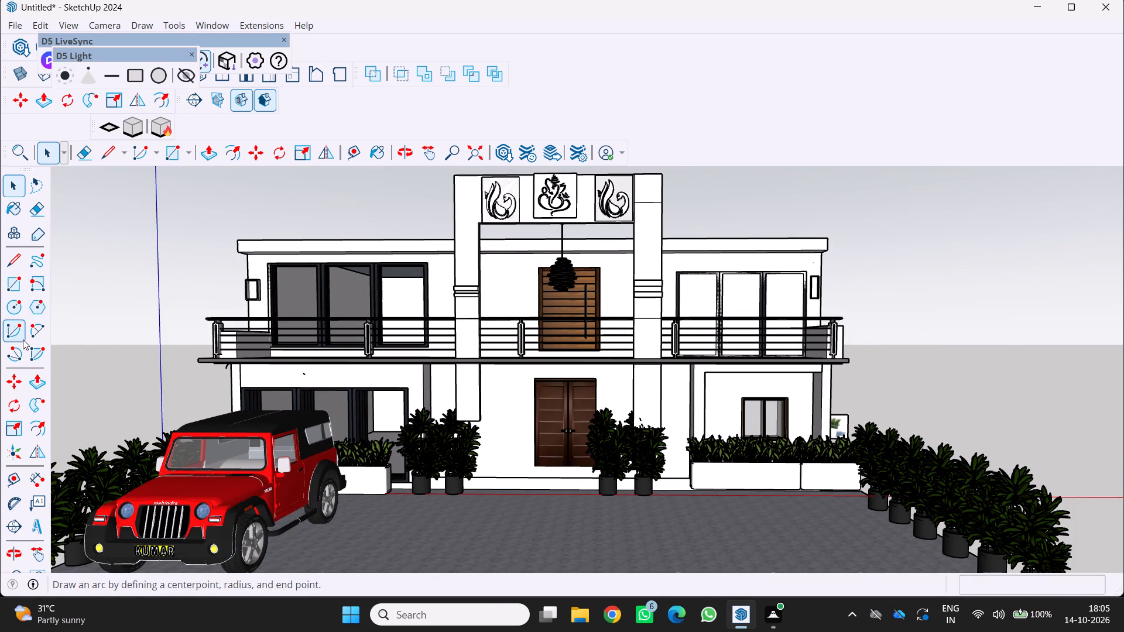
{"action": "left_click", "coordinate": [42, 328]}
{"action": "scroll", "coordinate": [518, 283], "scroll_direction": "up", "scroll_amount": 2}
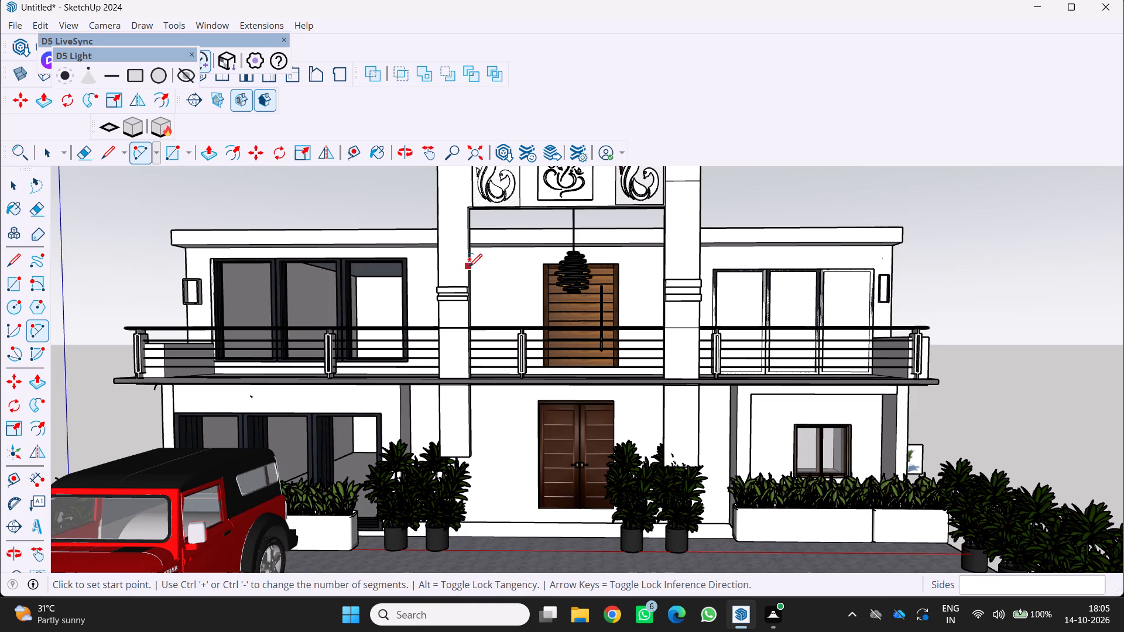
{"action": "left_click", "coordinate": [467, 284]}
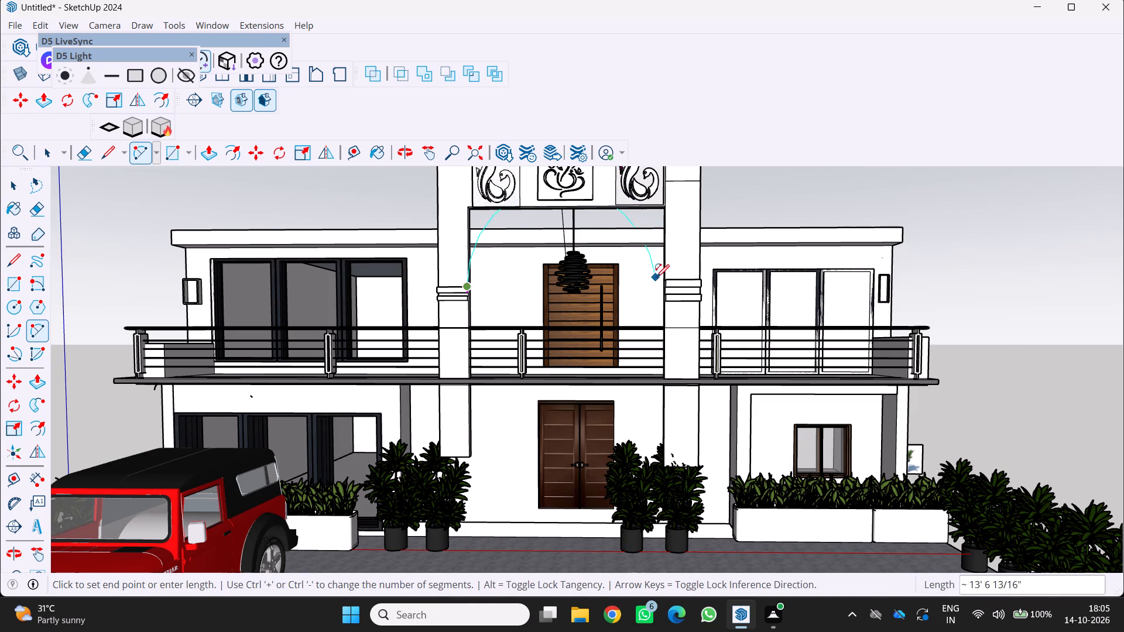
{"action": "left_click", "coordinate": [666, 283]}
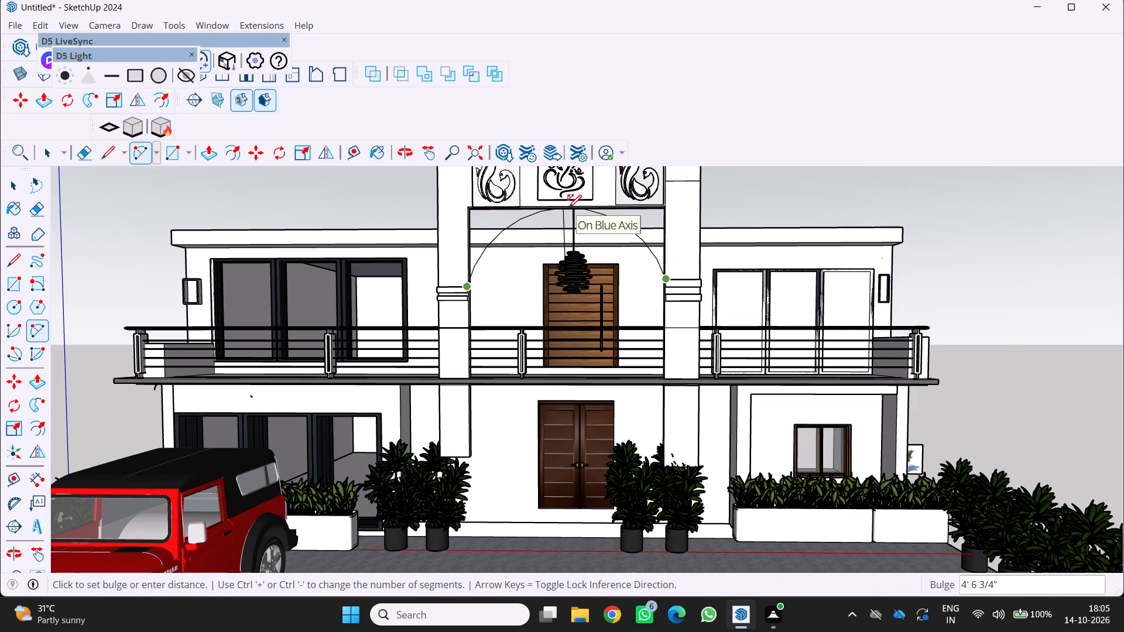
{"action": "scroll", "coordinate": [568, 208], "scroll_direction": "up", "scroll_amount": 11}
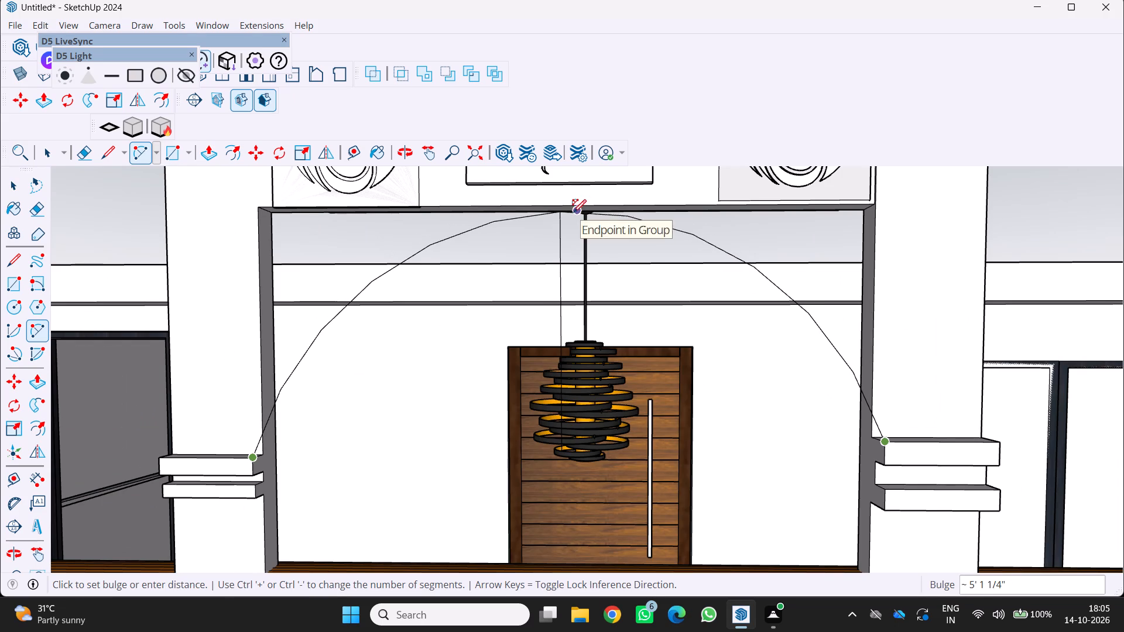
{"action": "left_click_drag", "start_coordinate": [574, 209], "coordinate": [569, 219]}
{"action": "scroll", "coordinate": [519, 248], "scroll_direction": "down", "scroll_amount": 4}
Inspect the arc between the portal pillars, including how its end meets the pillar band, from several angles.
{"action": "middle_click_drag", "start_coordinate": [519, 249], "coordinate": [393, 279]}
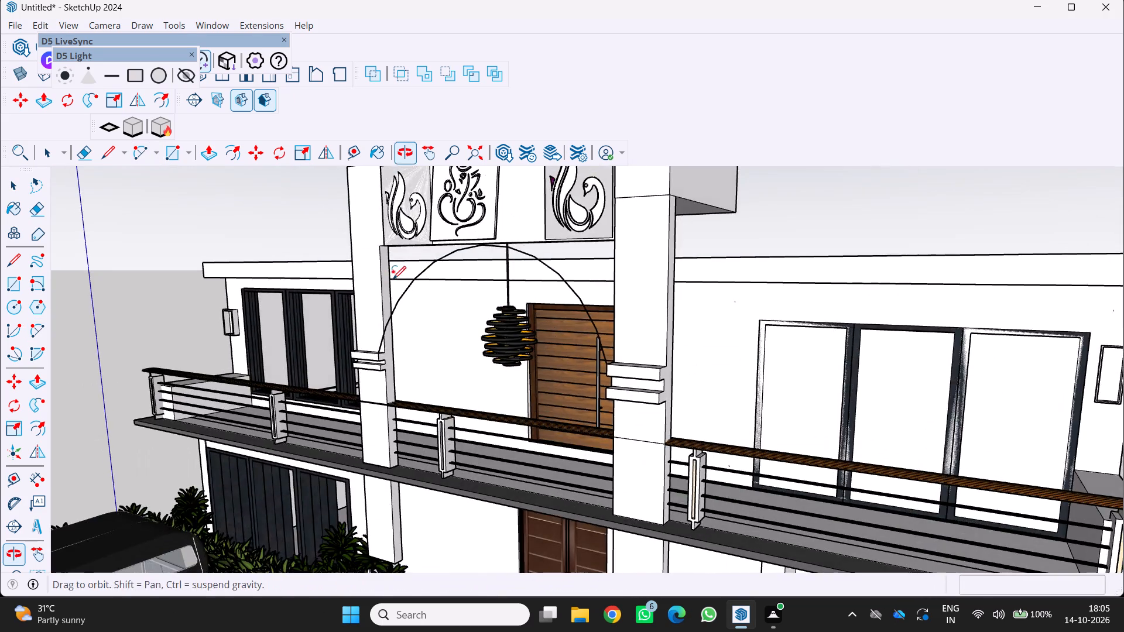
{"action": "scroll", "coordinate": [393, 279], "scroll_direction": "down", "scroll_amount": 4}
{"action": "middle_click_drag", "start_coordinate": [393, 279], "coordinate": [524, 326]}
{"action": "middle_click", "coordinate": [524, 326]}
{"action": "scroll", "coordinate": [525, 321], "scroll_direction": "down", "scroll_amount": 4}
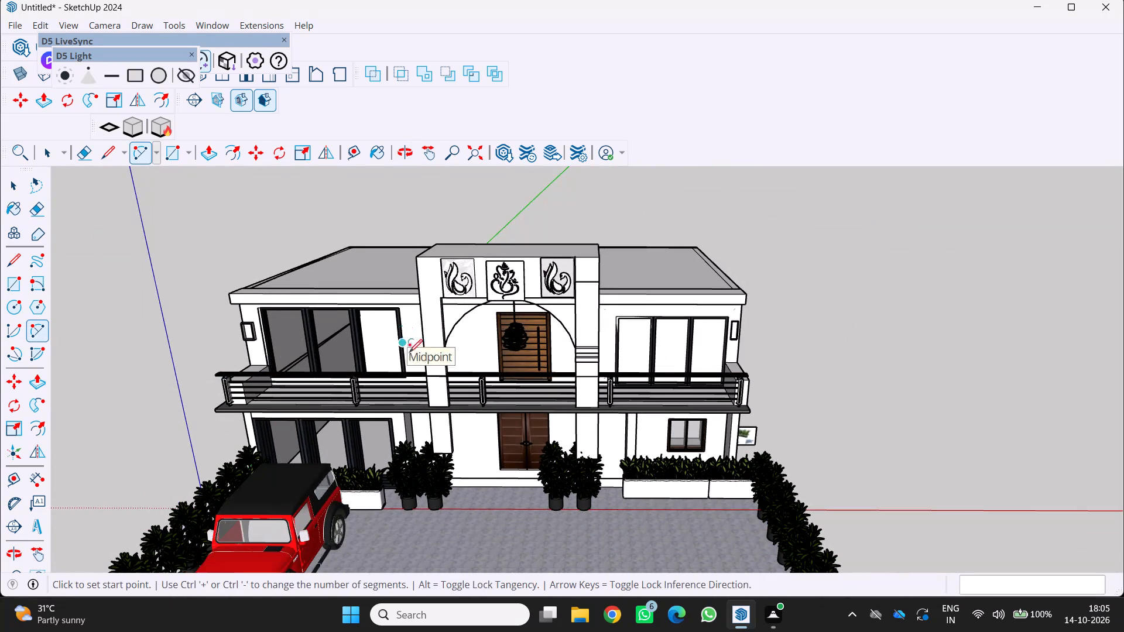
{"action": "middle_click_drag", "start_coordinate": [484, 406], "coordinate": [485, 310]}
{"action": "scroll", "coordinate": [480, 399], "scroll_direction": "up", "scroll_amount": 1}
{"action": "middle_click", "coordinate": [488, 309]}
{"action": "scroll", "coordinate": [561, 280], "scroll_direction": "up", "scroll_amount": 2}
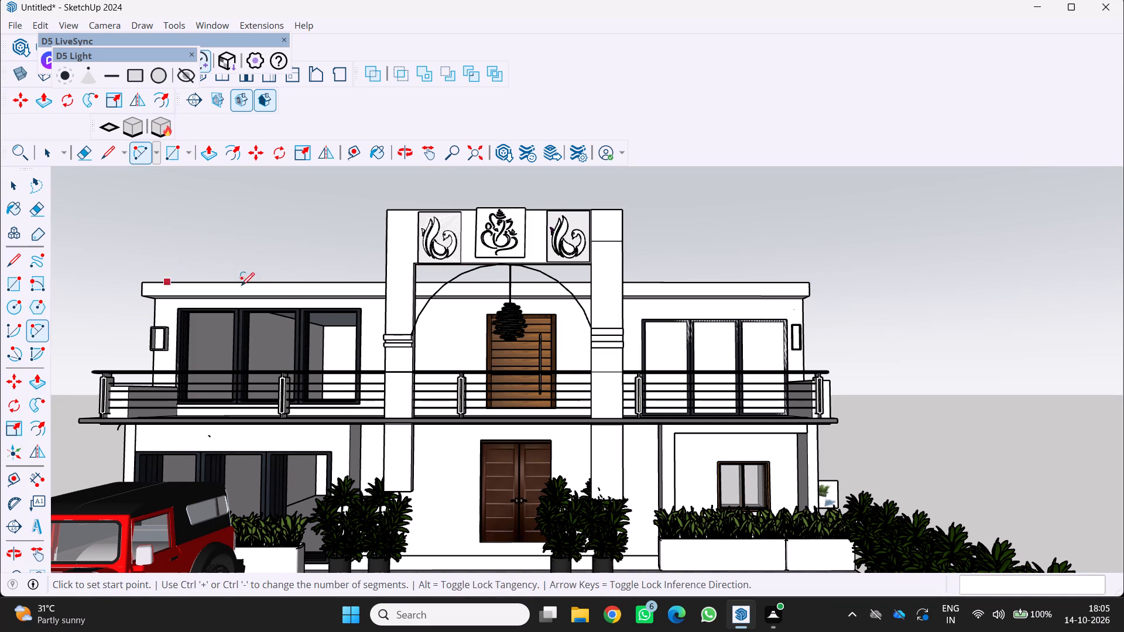
{"action": "scroll", "coordinate": [552, 360], "scroll_direction": "up", "scroll_amount": 3}
{"action": "middle_click_drag", "start_coordinate": [553, 360], "coordinate": [584, 403]}
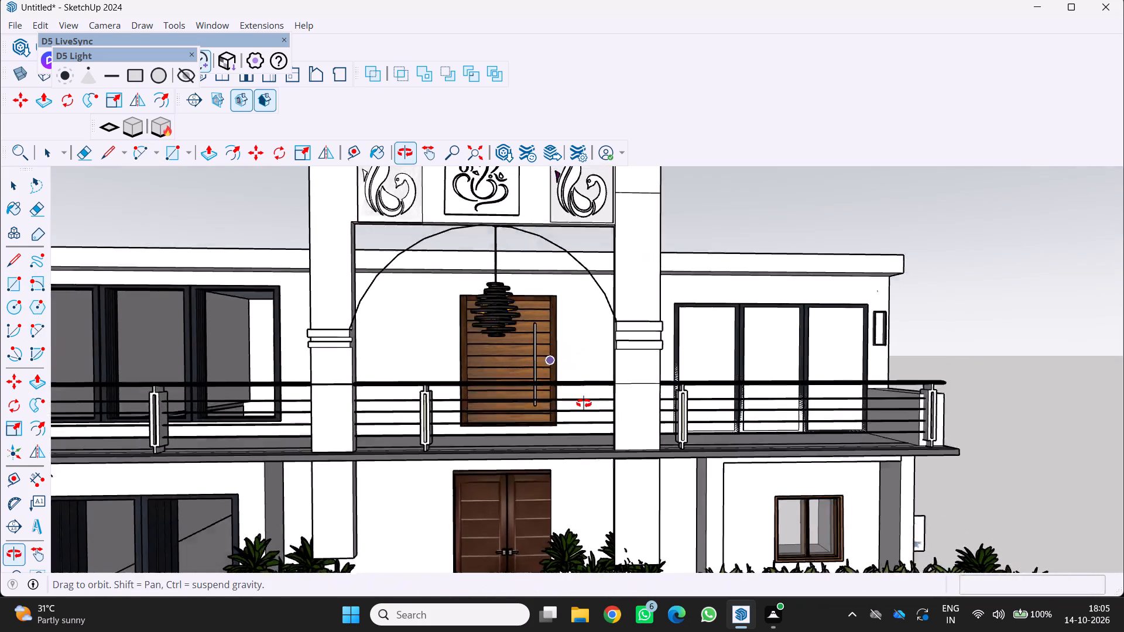
{"action": "middle_click_drag", "start_coordinate": [584, 403], "coordinate": [601, 435]}
{"action": "scroll", "coordinate": [600, 417], "scroll_direction": "up", "scroll_amount": 10}
{"action": "scroll", "coordinate": [666, 298], "scroll_direction": "up", "scroll_amount": 3}
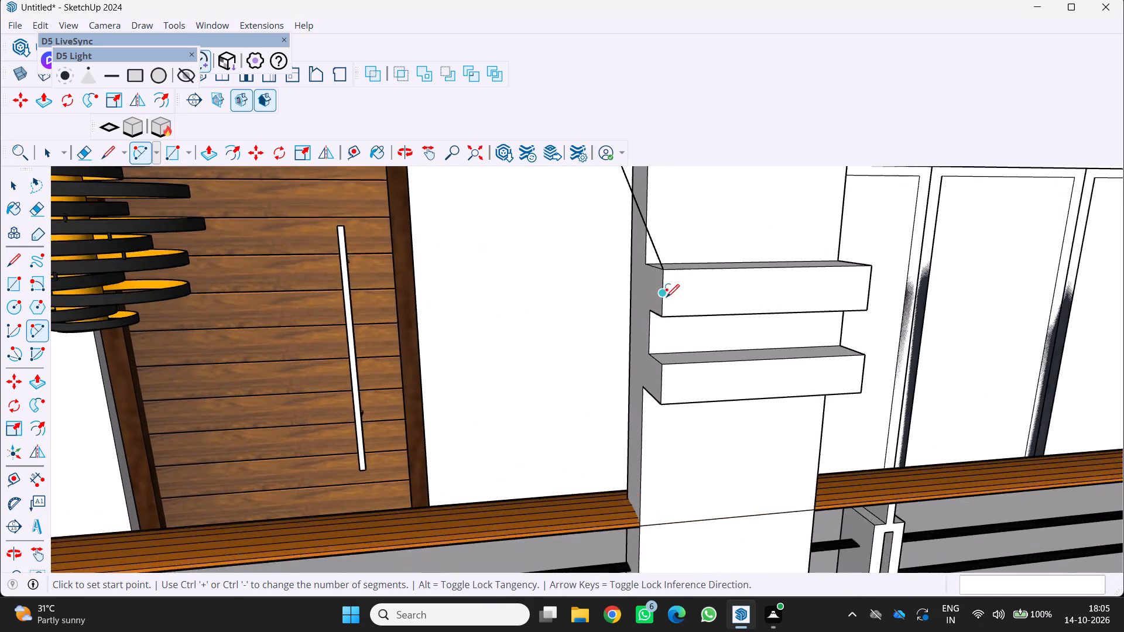
{"action": "scroll", "coordinate": [666, 297], "scroll_direction": "up", "scroll_amount": 1}
{"action": "middle_click_drag", "start_coordinate": [680, 318], "coordinate": [703, 397]}
{"action": "scroll", "coordinate": [703, 397], "scroll_direction": "down", "scroll_amount": 4}
{"action": "scroll", "coordinate": [618, 275], "scroll_direction": "down", "scroll_amount": 9}
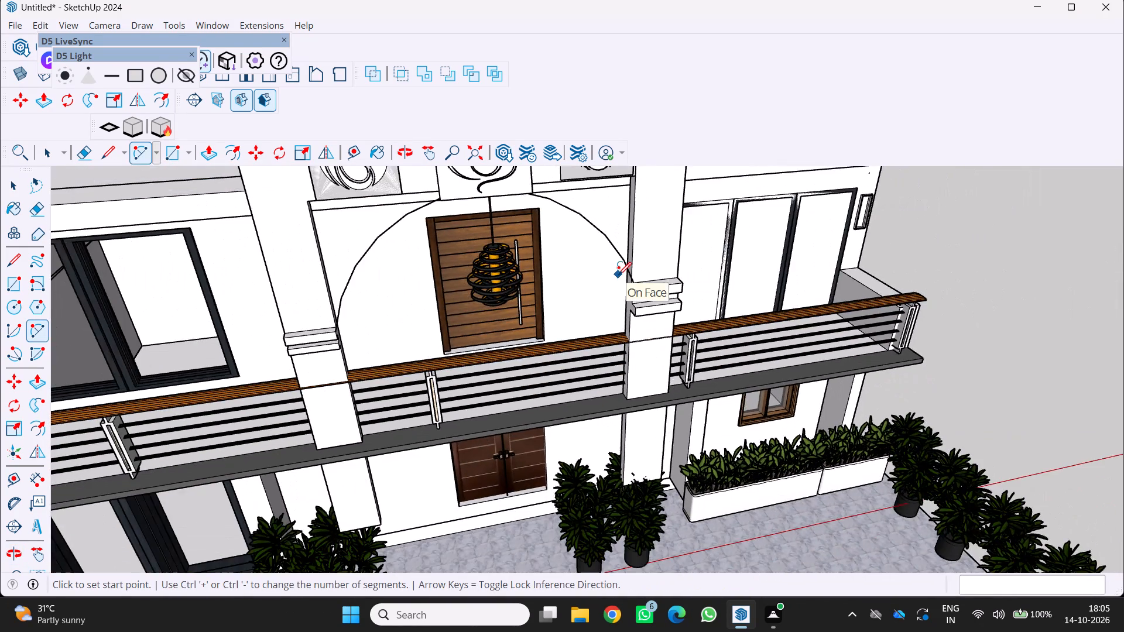
{"action": "middle_click_drag", "start_coordinate": [618, 275], "coordinate": [475, 236]}
{"action": "scroll", "coordinate": [460, 224], "scroll_direction": "up", "scroll_amount": 3}
{"action": "scroll", "coordinate": [461, 217], "scroll_direction": "down", "scroll_amount": 3}
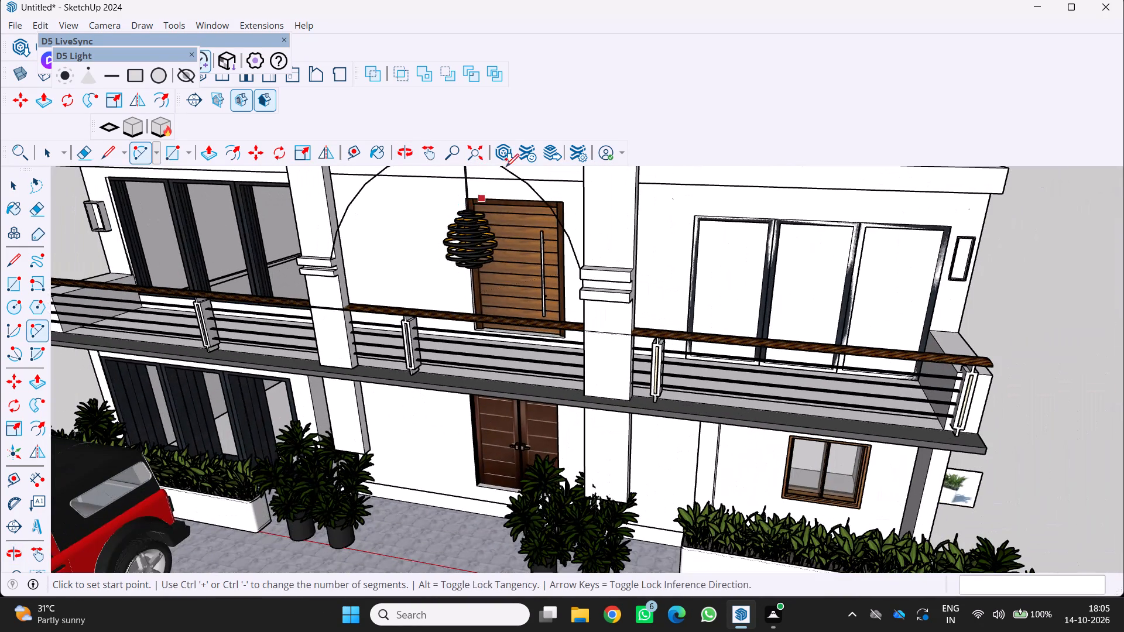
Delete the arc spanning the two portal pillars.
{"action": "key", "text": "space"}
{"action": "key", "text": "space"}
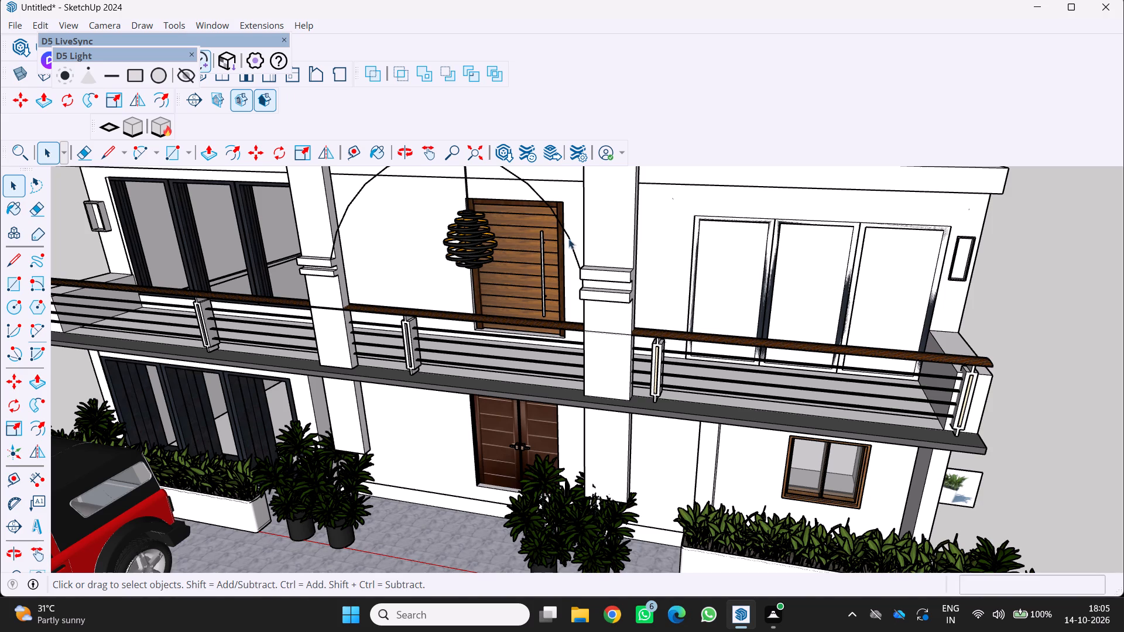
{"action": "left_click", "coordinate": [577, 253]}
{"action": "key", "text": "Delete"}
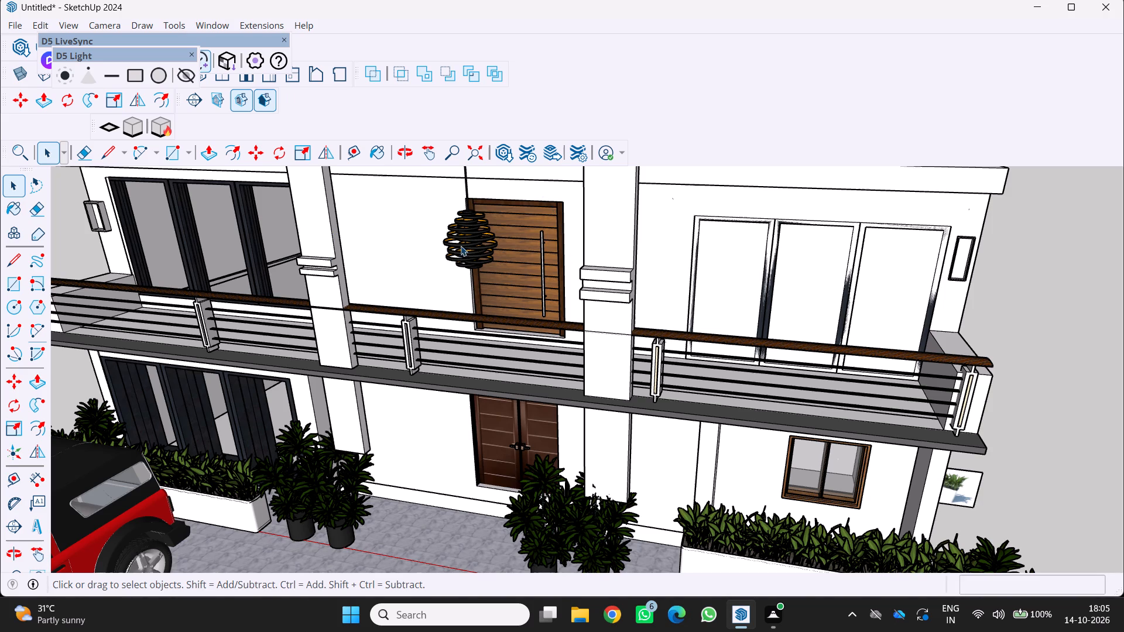
Draw a 2 Point Arc between the inner corners of the pillars' upper bands, bulging about 4' 8" up towards the beam.
{"action": "scroll", "coordinate": [138, 282], "scroll_direction": "down", "scroll_amount": 2}
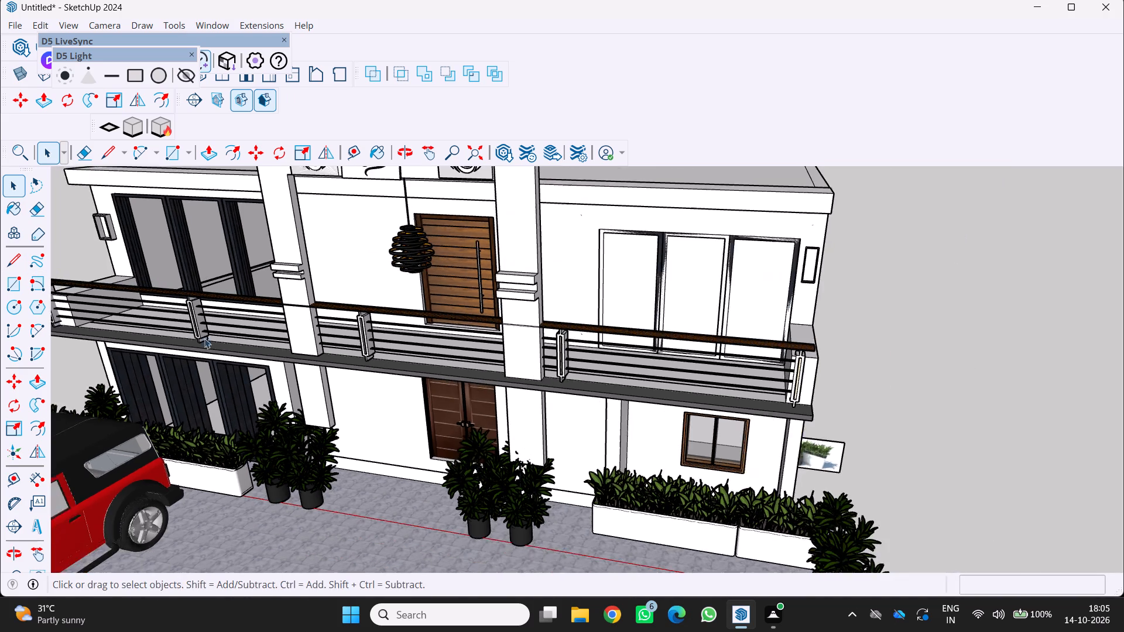
{"action": "middle_click_drag", "start_coordinate": [230, 355], "coordinate": [307, 394]}
{"action": "scroll", "coordinate": [325, 377], "scroll_direction": "down", "scroll_amount": 3}
{"action": "middle_click_drag", "start_coordinate": [317, 380], "coordinate": [249, 320]}
{"action": "scroll", "coordinate": [253, 307], "scroll_direction": "up", "scroll_amount": 3}
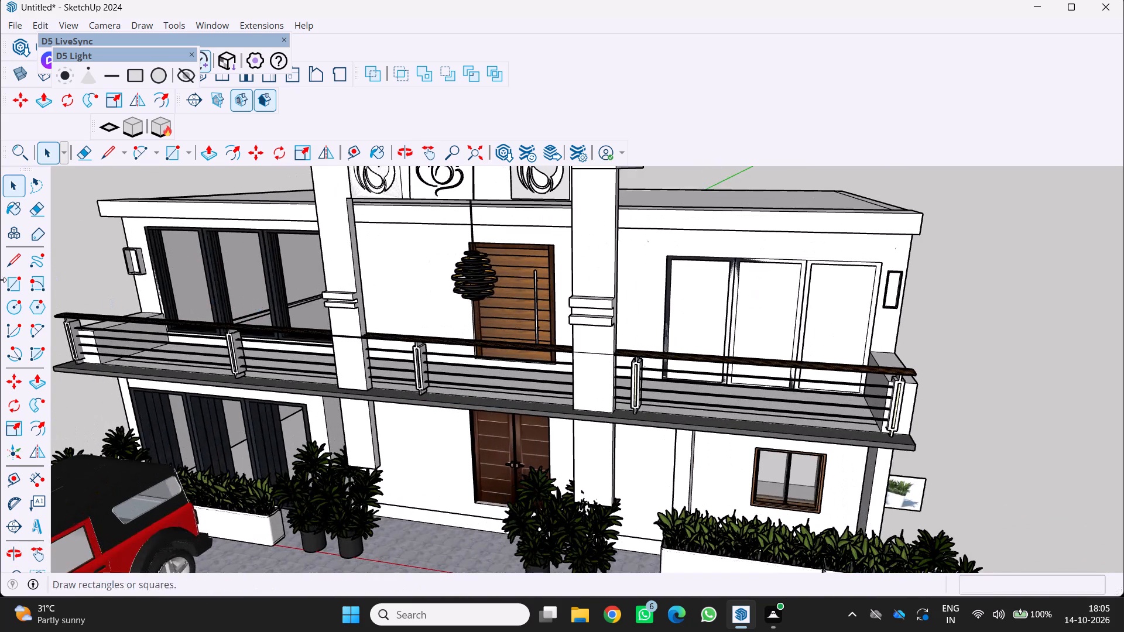
{"action": "left_click", "coordinate": [35, 328]}
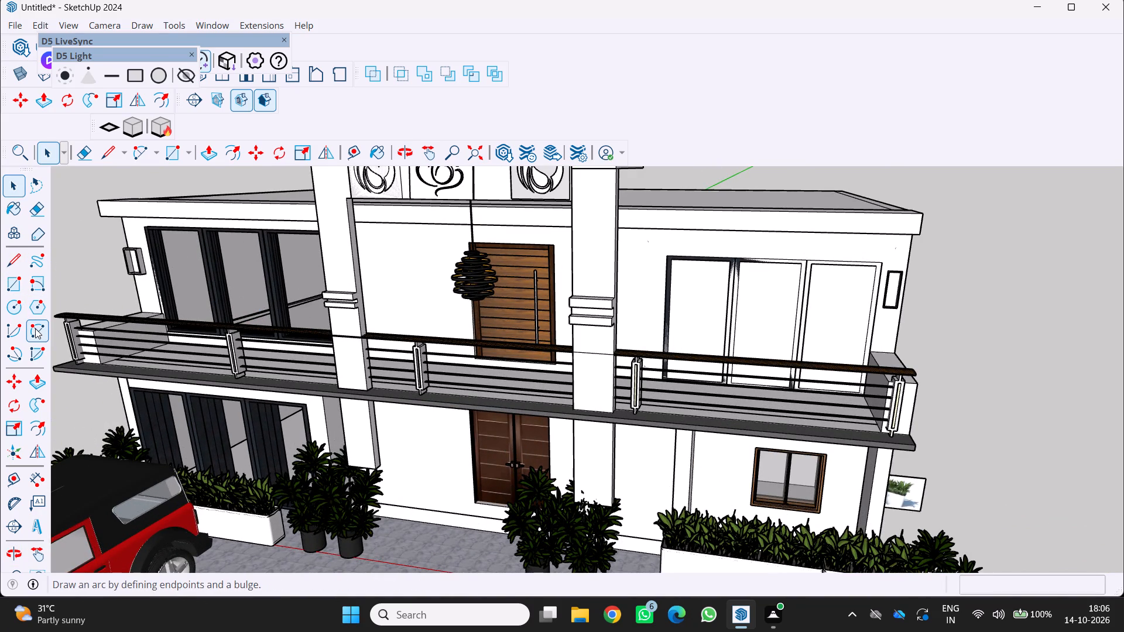
{"action": "scroll", "coordinate": [344, 305], "scroll_direction": "up", "scroll_amount": 10}
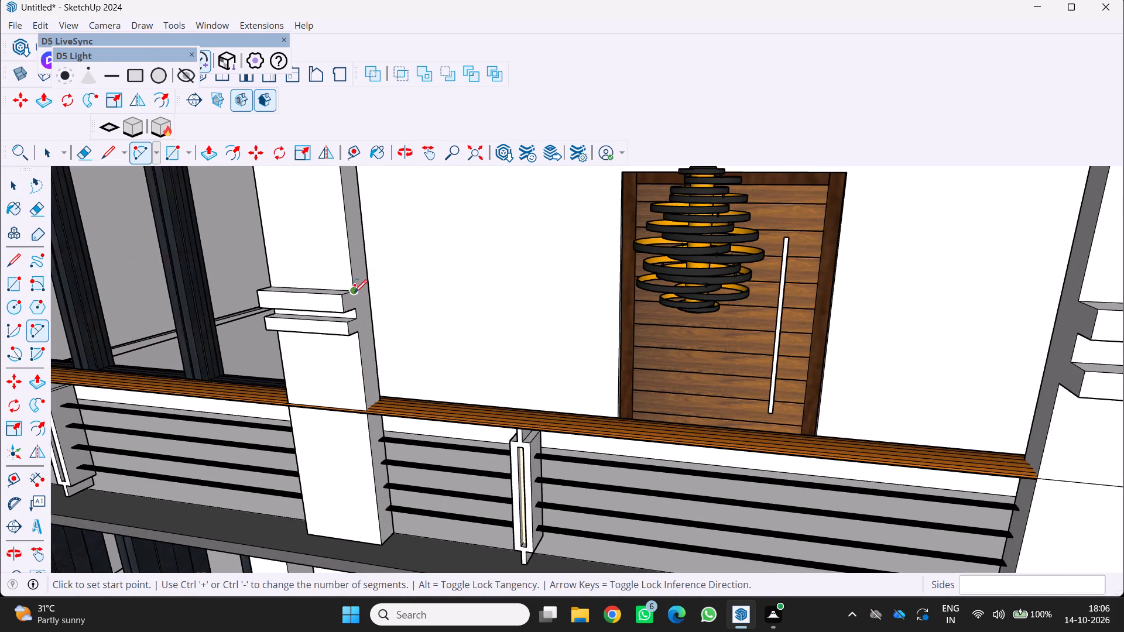
{"action": "left_click", "coordinate": [354, 292]}
{"action": "scroll", "coordinate": [390, 294], "scroll_direction": "down", "scroll_amount": 5}
{"action": "scroll", "coordinate": [664, 288], "scroll_direction": "up", "scroll_amount": 6}
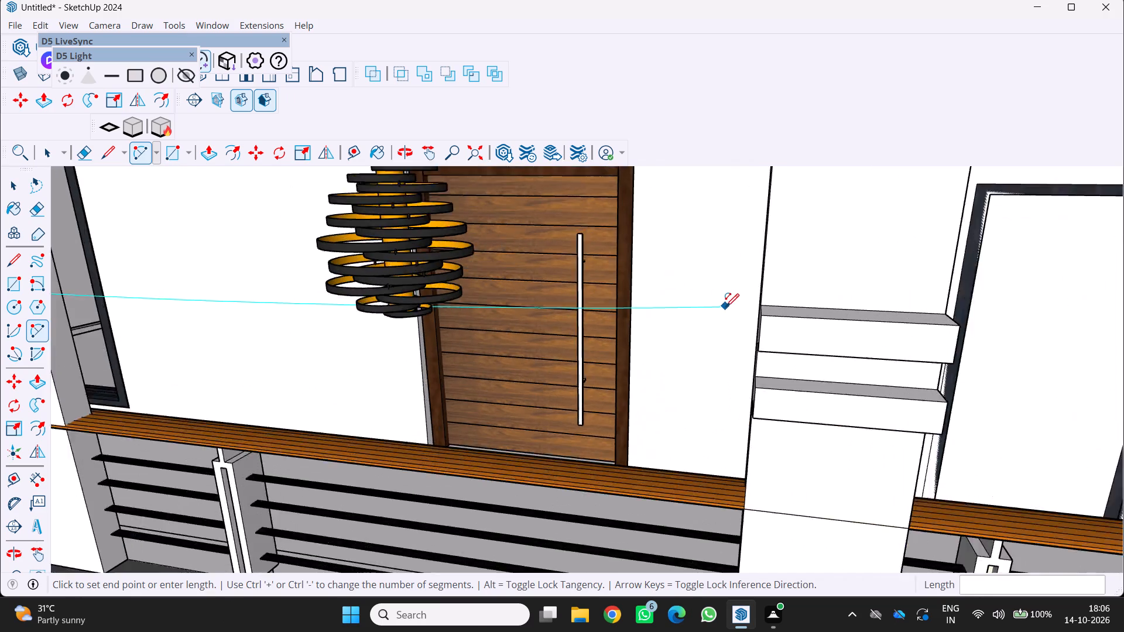
{"action": "scroll", "coordinate": [726, 307], "scroll_direction": "up", "scroll_amount": 2}
{"action": "left_click", "coordinate": [777, 305]}
{"action": "scroll", "coordinate": [704, 224], "scroll_direction": "down", "scroll_amount": 4}
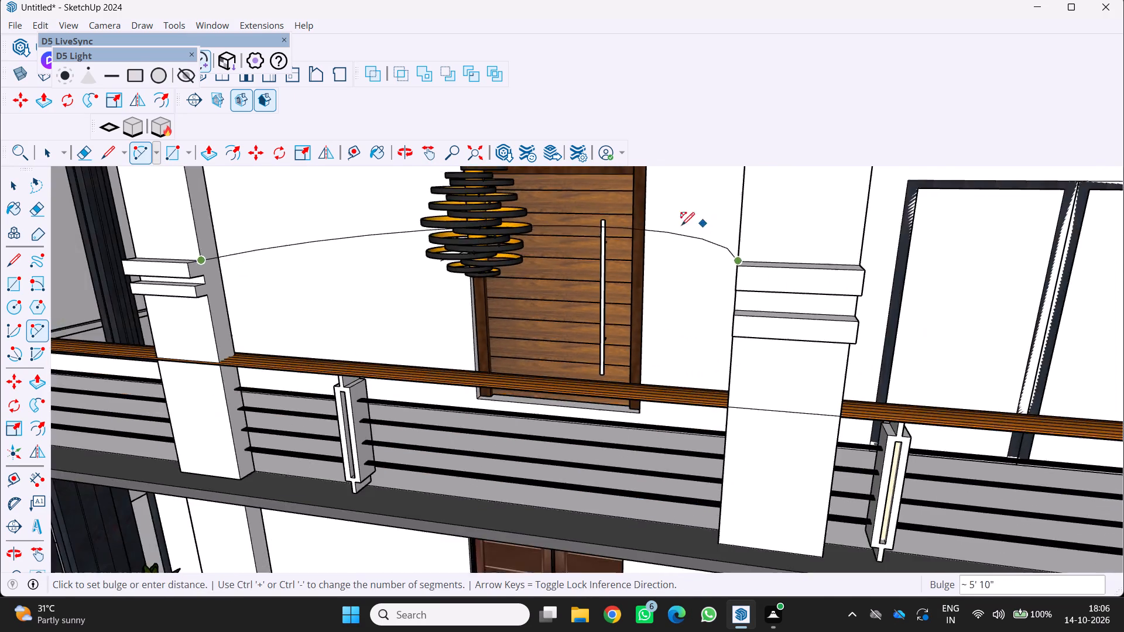
{"action": "scroll", "coordinate": [681, 225], "scroll_direction": "down", "scroll_amount": 6}
{"action": "scroll", "coordinate": [545, 214], "scroll_direction": "down", "scroll_amount": 11}
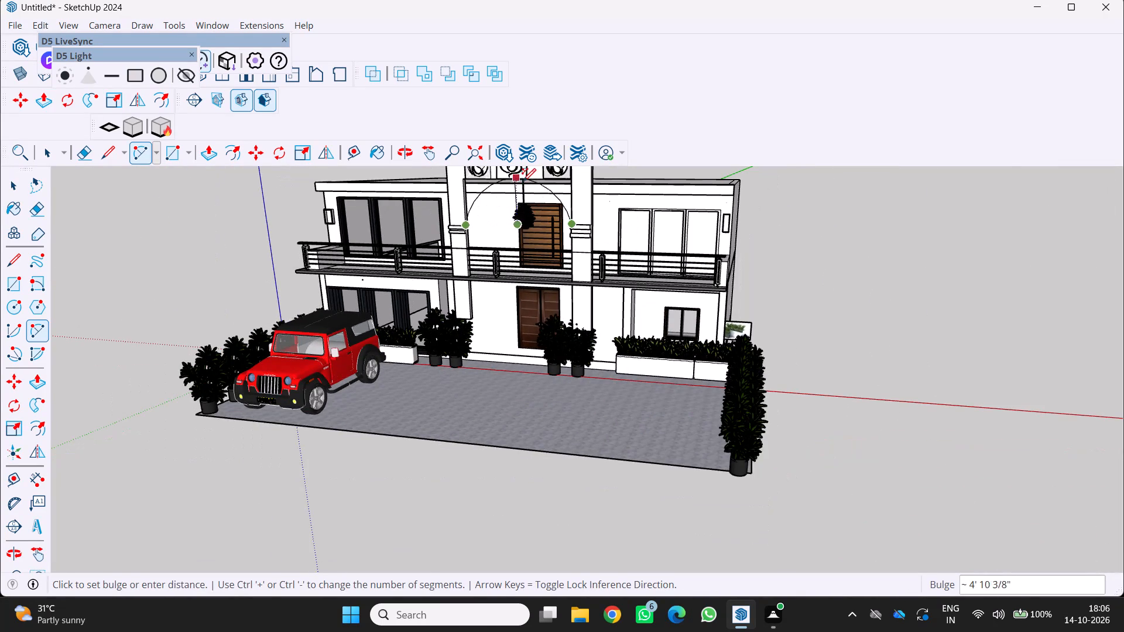
{"action": "scroll", "coordinate": [523, 181], "scroll_direction": "up", "scroll_amount": 10}
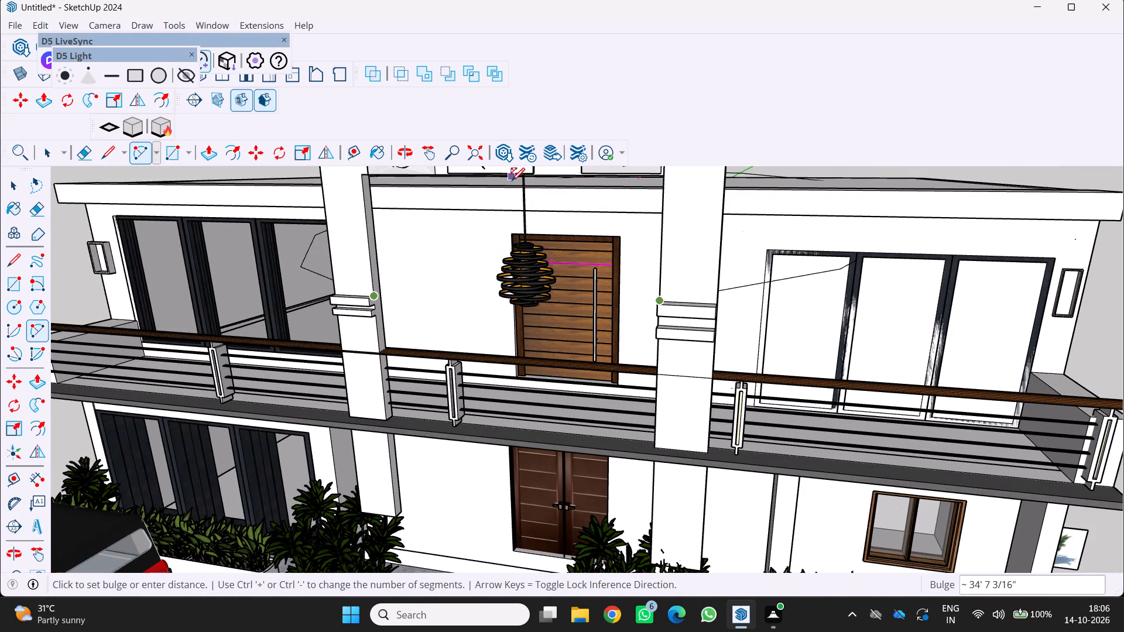
{"action": "scroll", "coordinate": [573, 173], "scroll_direction": "up", "scroll_amount": 3}
{"action": "left_click", "coordinate": [573, 173]}
{"action": "scroll", "coordinate": [502, 218], "scroll_direction": "down", "scroll_amount": 2}
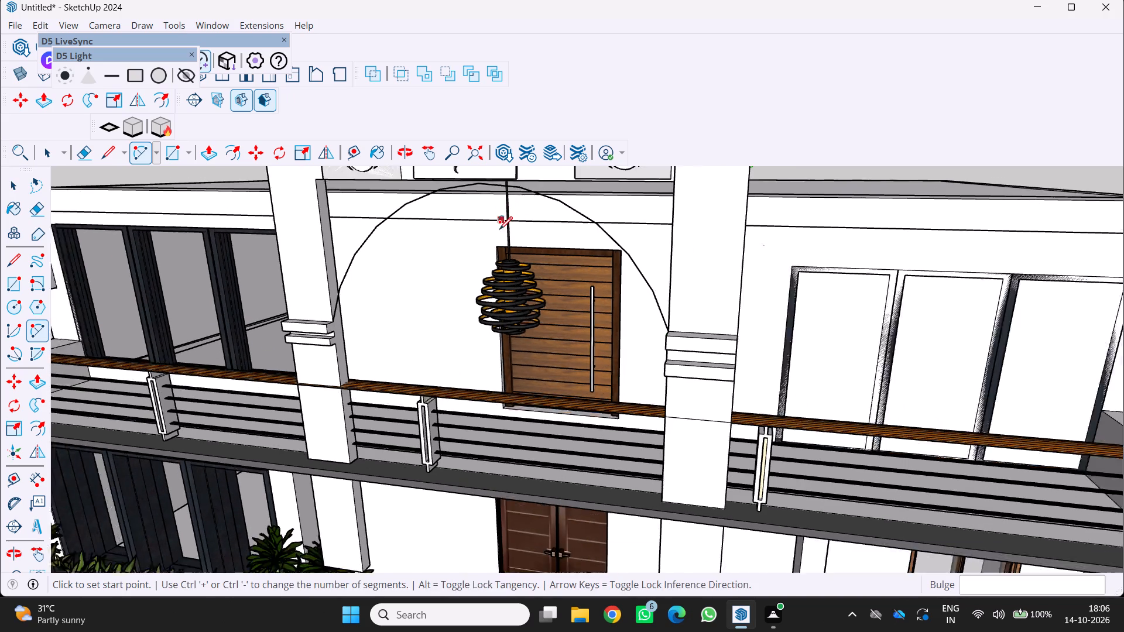
{"action": "scroll", "coordinate": [499, 229], "scroll_direction": "down", "scroll_amount": 1}
{"action": "key", "text": "space"}
Review the arch between the portal pillars against the whole front facade.
{"action": "scroll", "coordinate": [496, 252], "scroll_direction": "down", "scroll_amount": 5}
{"action": "key", "text": "space"}
{"action": "key", "text": "space"}
{"action": "scroll", "coordinate": [496, 252], "scroll_direction": "down", "scroll_amount": 3}
{"action": "left_click_drag", "start_coordinate": [841, 386], "coordinate": [865, 387]}
{"action": "scroll", "coordinate": [858, 387], "scroll_direction": "down", "scroll_amount": 5}
{"action": "middle_click_drag", "start_coordinate": [849, 390], "coordinate": [878, 344]}
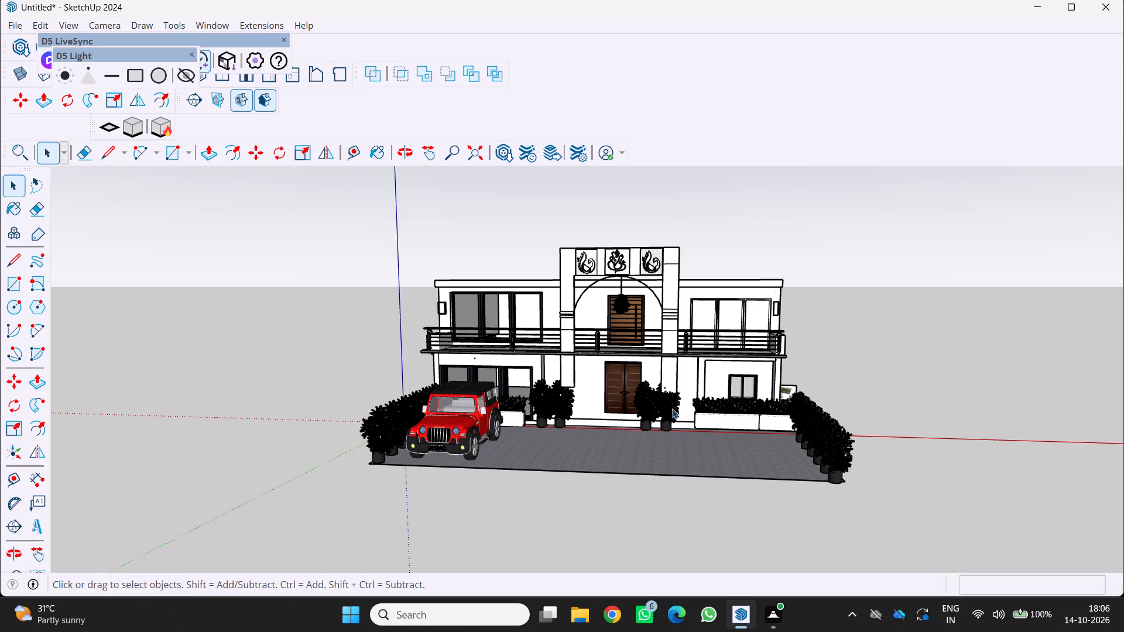
Examine the whole house and forecourt from raised and eye-level front views to judge the portal arch's proportions.
{"action": "scroll", "coordinate": [647, 410], "scroll_direction": "down", "scroll_amount": 2}
{"action": "middle_click_drag", "start_coordinate": [649, 417], "coordinate": [652, 499]}
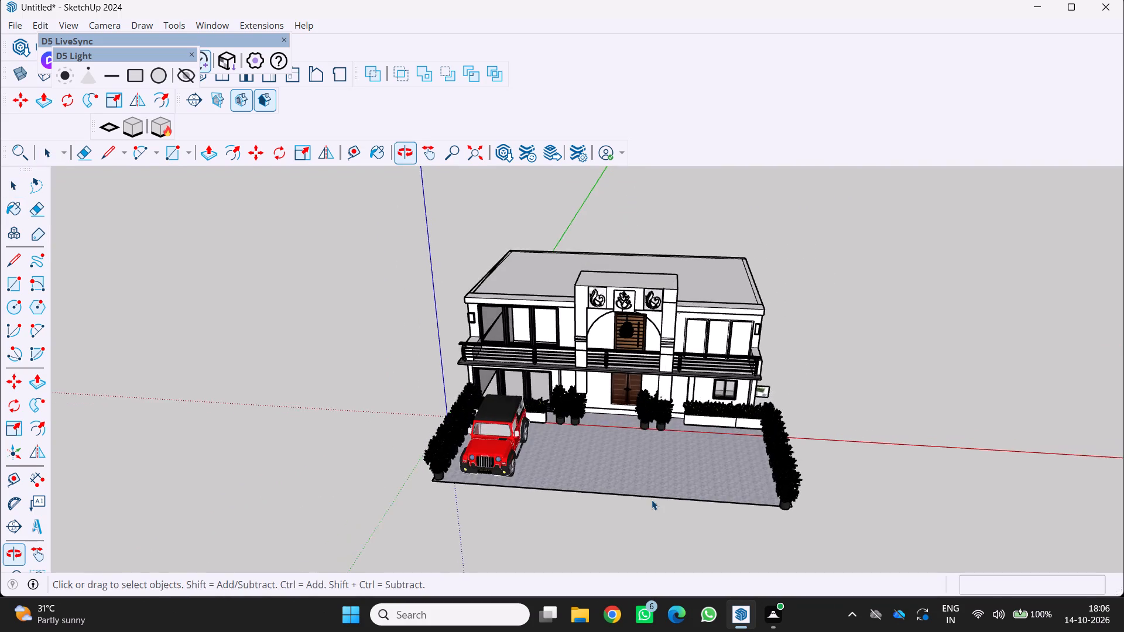
{"action": "scroll", "coordinate": [652, 500], "scroll_direction": "down", "scroll_amount": 2}
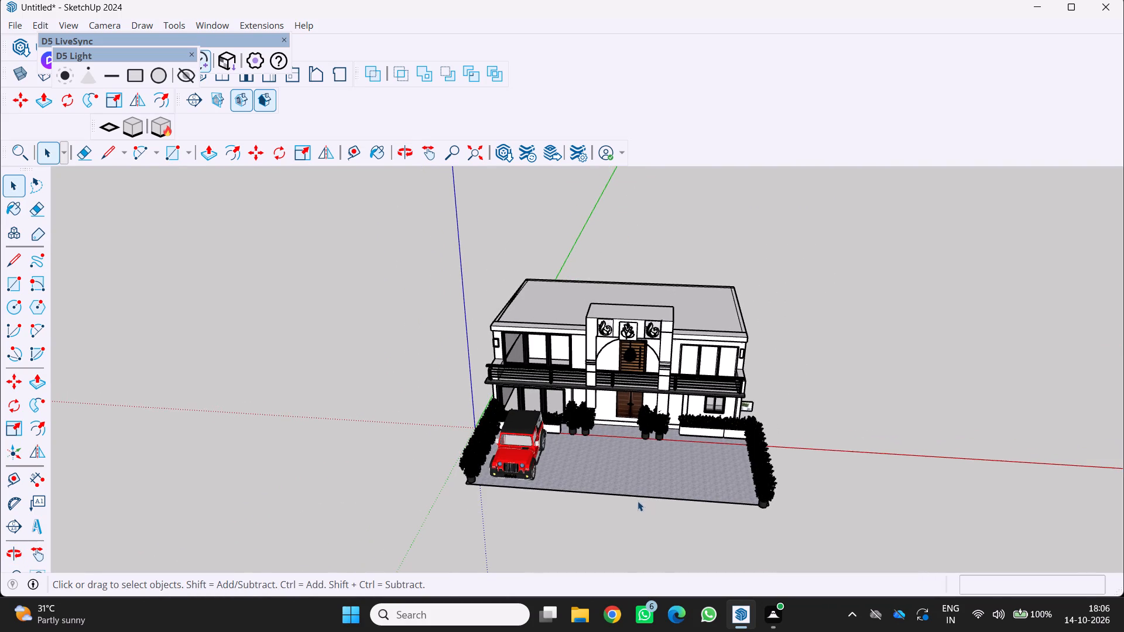
{"action": "middle_click_drag", "start_coordinate": [638, 501], "coordinate": [669, 410]}
{"action": "scroll", "coordinate": [592, 457], "scroll_direction": "down", "scroll_amount": 3}
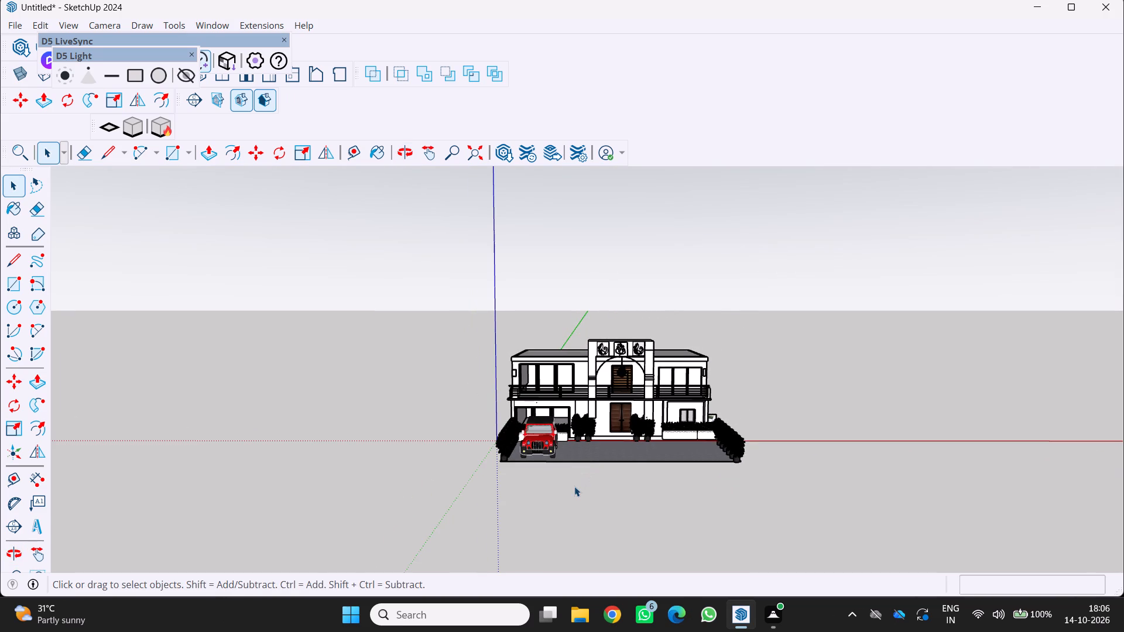
{"action": "scroll", "coordinate": [573, 488], "scroll_direction": "up", "scroll_amount": 3}
{"action": "middle_click_drag", "start_coordinate": [573, 488], "coordinate": [595, 525]}
{"action": "scroll", "coordinate": [575, 523], "scroll_direction": "up", "scroll_amount": 1}
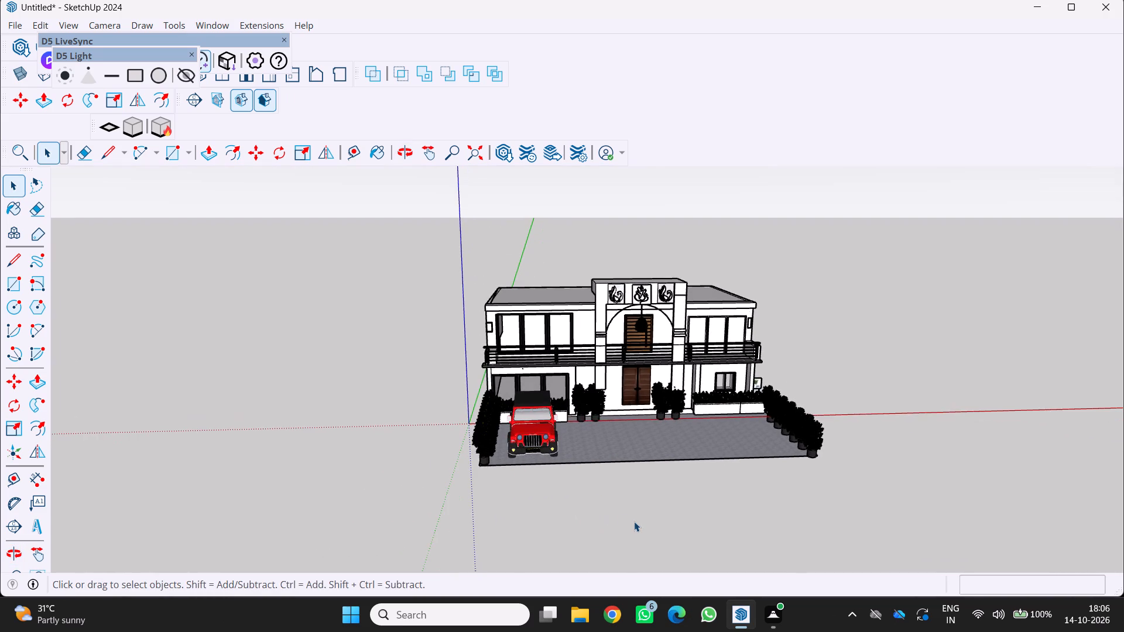
{"action": "scroll", "coordinate": [634, 521], "scroll_direction": "up", "scroll_amount": 3}
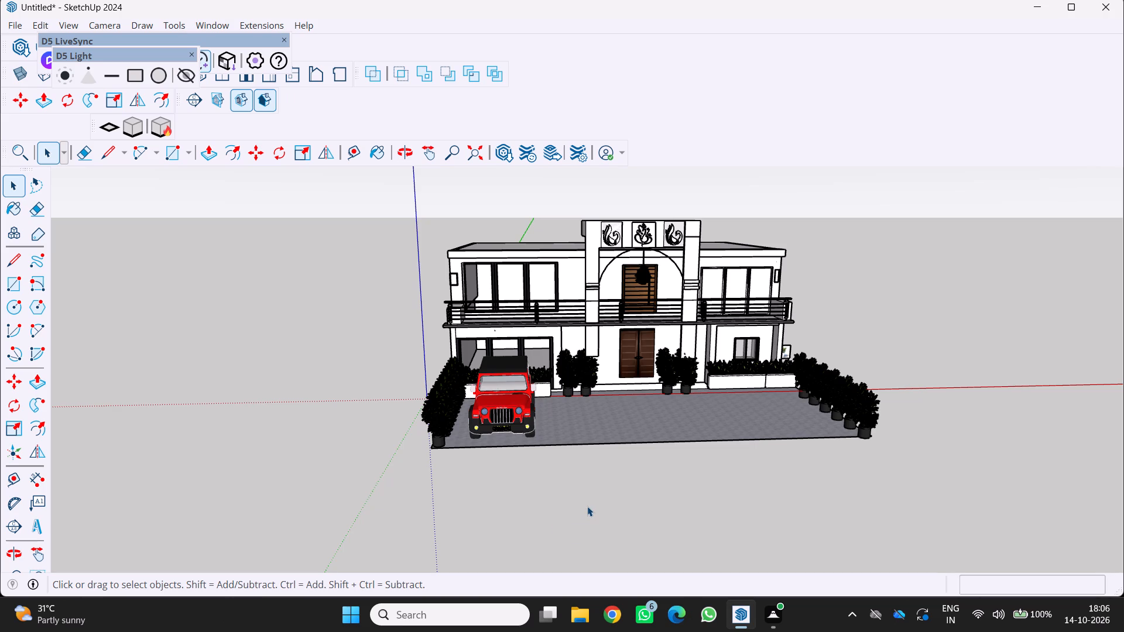
{"action": "scroll", "coordinate": [587, 506], "scroll_direction": "down", "scroll_amount": 1}
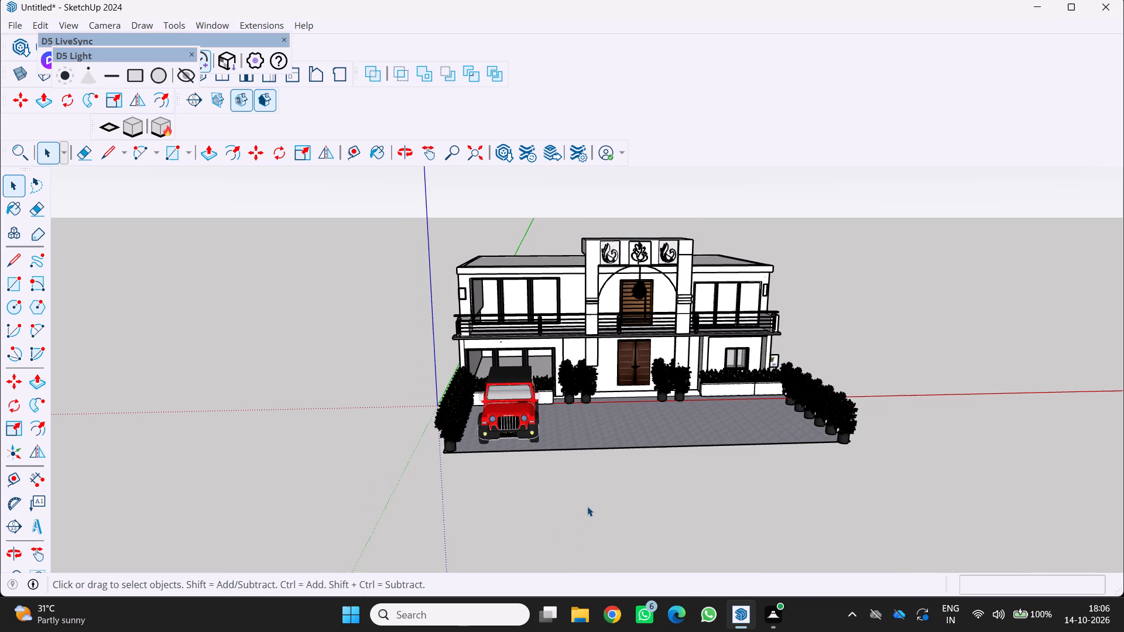
{"action": "scroll", "coordinate": [588, 485], "scroll_direction": "down", "scroll_amount": 1}
{"action": "middle_click_drag", "start_coordinate": [588, 485], "coordinate": [575, 525]}
{"action": "scroll", "coordinate": [575, 525], "scroll_direction": "down", "scroll_amount": 2}
{"action": "scroll", "coordinate": [558, 514], "scroll_direction": "up", "scroll_amount": 1}
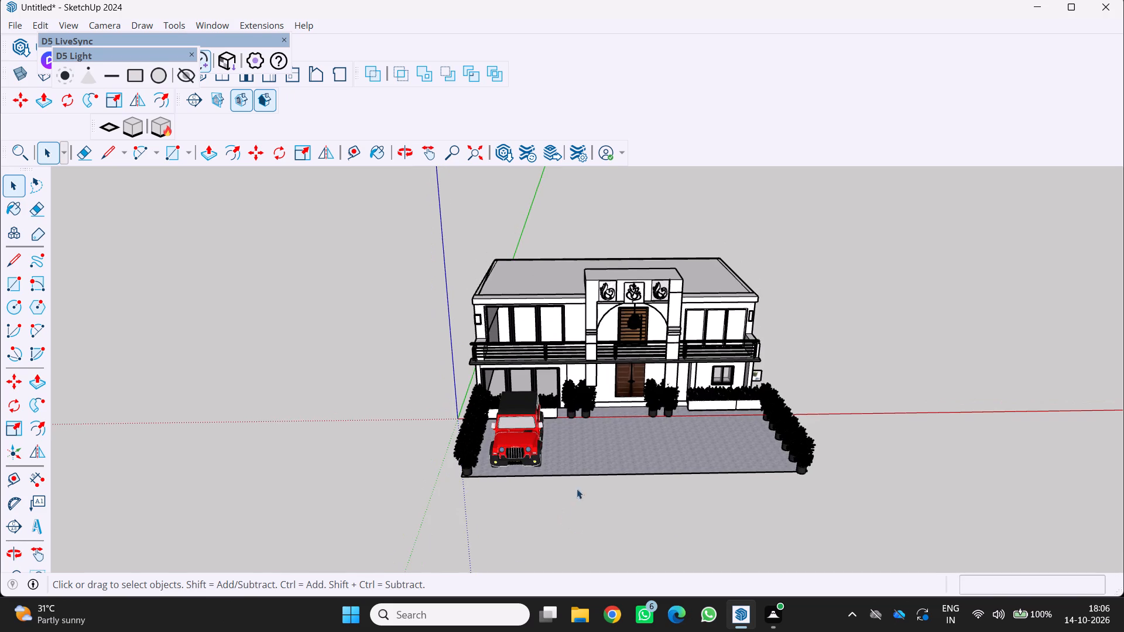
Inspect the arch between the upper portal pillars up close, including its ends at the pillar bands.
{"action": "scroll", "coordinate": [615, 463], "scroll_direction": "up", "scroll_amount": 4}
{"action": "scroll", "coordinate": [583, 271], "scroll_direction": "up", "scroll_amount": 2}
{"action": "scroll", "coordinate": [652, 245], "scroll_direction": "up", "scroll_amount": 2}
{"action": "middle_click_drag", "start_coordinate": [652, 245], "coordinate": [611, 199]}
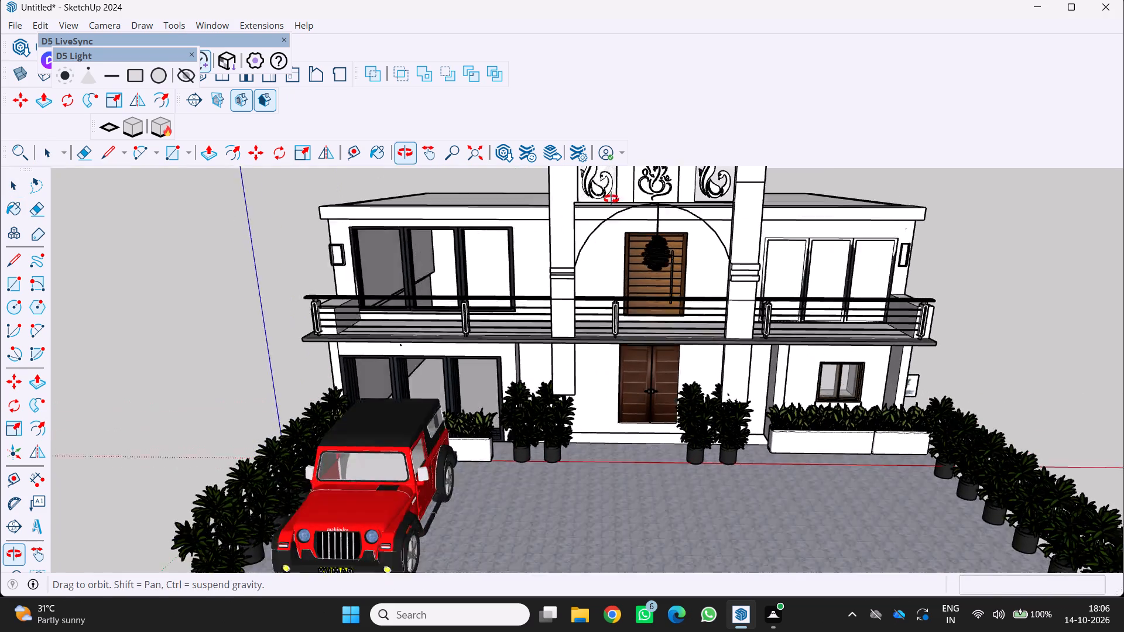
{"action": "middle_click_drag", "start_coordinate": [611, 199], "coordinate": [568, 183]}
{"action": "middle_click", "coordinate": [567, 183]}
{"action": "scroll", "coordinate": [609, 190], "scroll_direction": "up", "scroll_amount": 6}
{"action": "scroll", "coordinate": [611, 221], "scroll_direction": "down", "scroll_amount": 2}
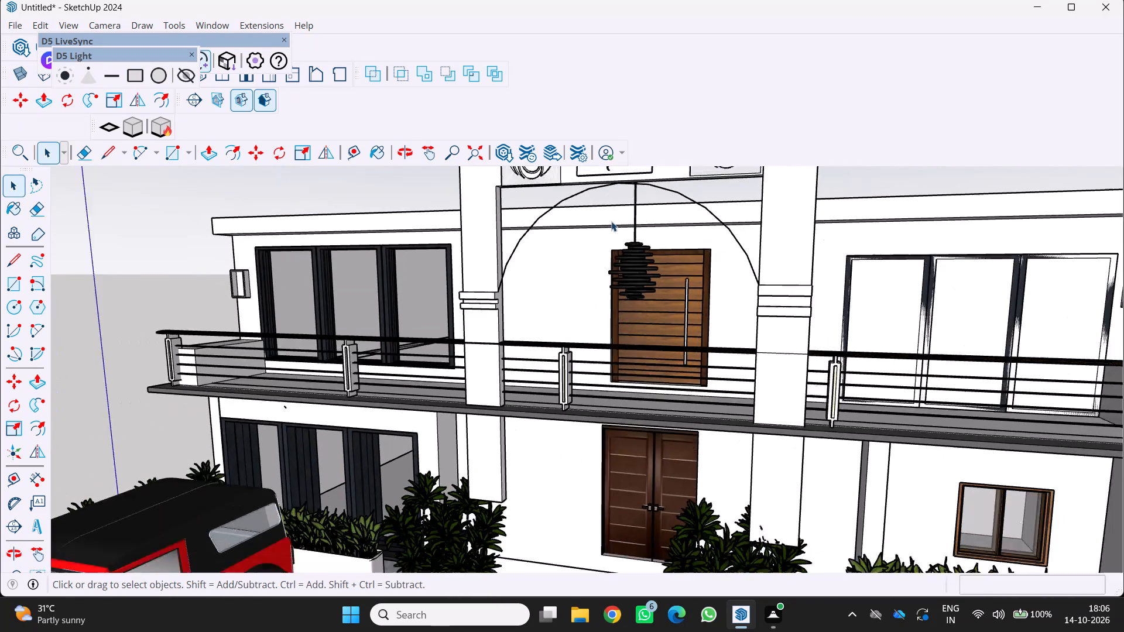
{"action": "scroll", "coordinate": [611, 221], "scroll_direction": "down", "scroll_amount": 3}
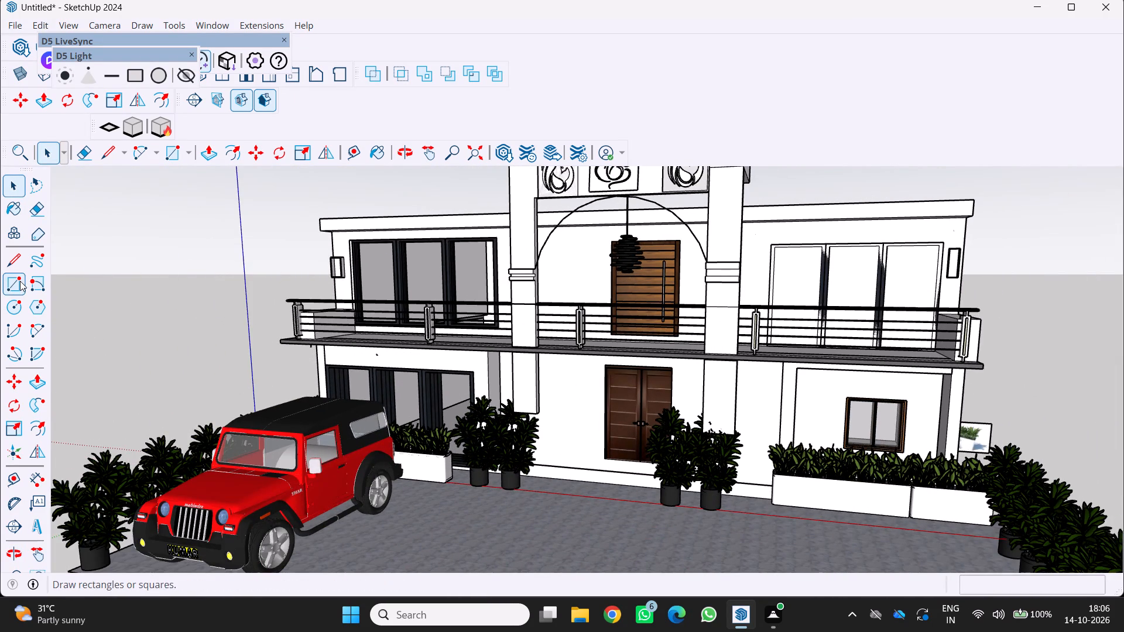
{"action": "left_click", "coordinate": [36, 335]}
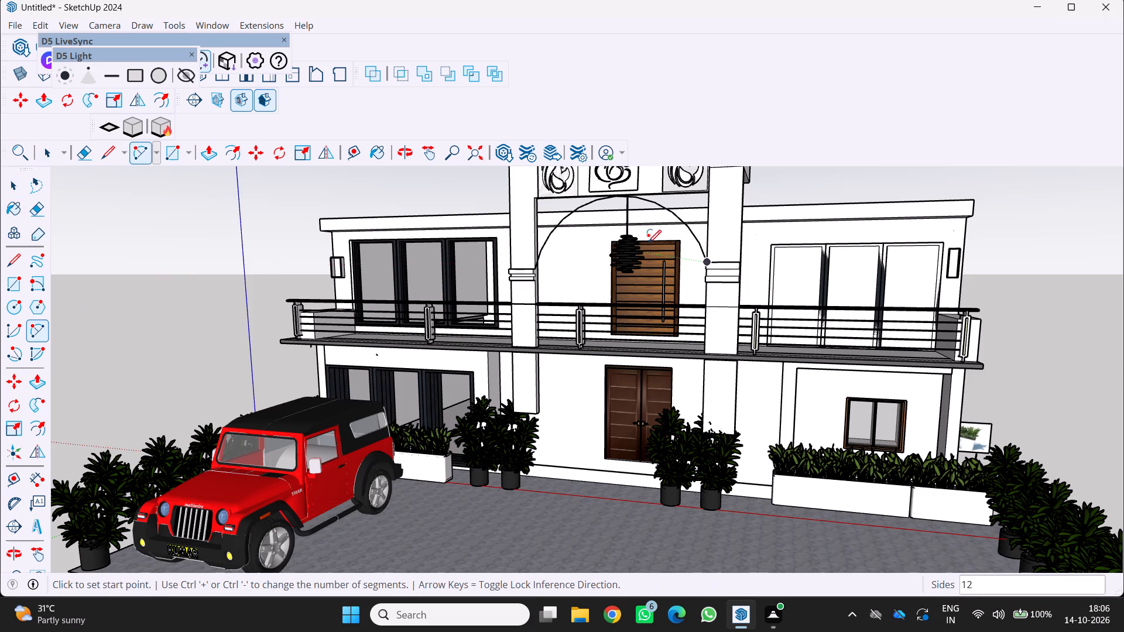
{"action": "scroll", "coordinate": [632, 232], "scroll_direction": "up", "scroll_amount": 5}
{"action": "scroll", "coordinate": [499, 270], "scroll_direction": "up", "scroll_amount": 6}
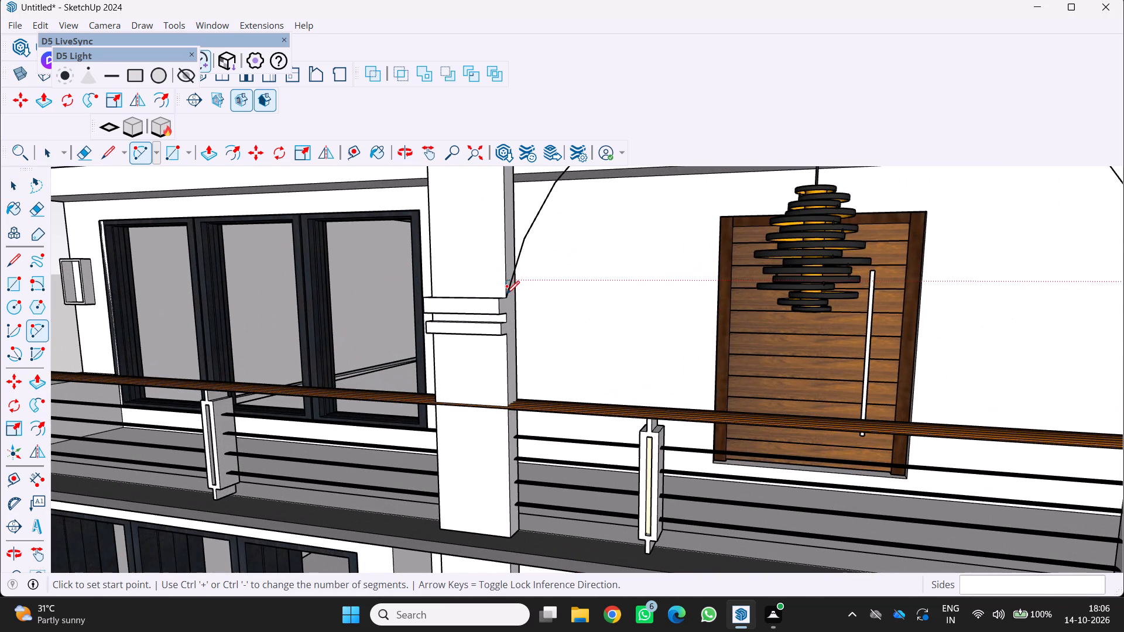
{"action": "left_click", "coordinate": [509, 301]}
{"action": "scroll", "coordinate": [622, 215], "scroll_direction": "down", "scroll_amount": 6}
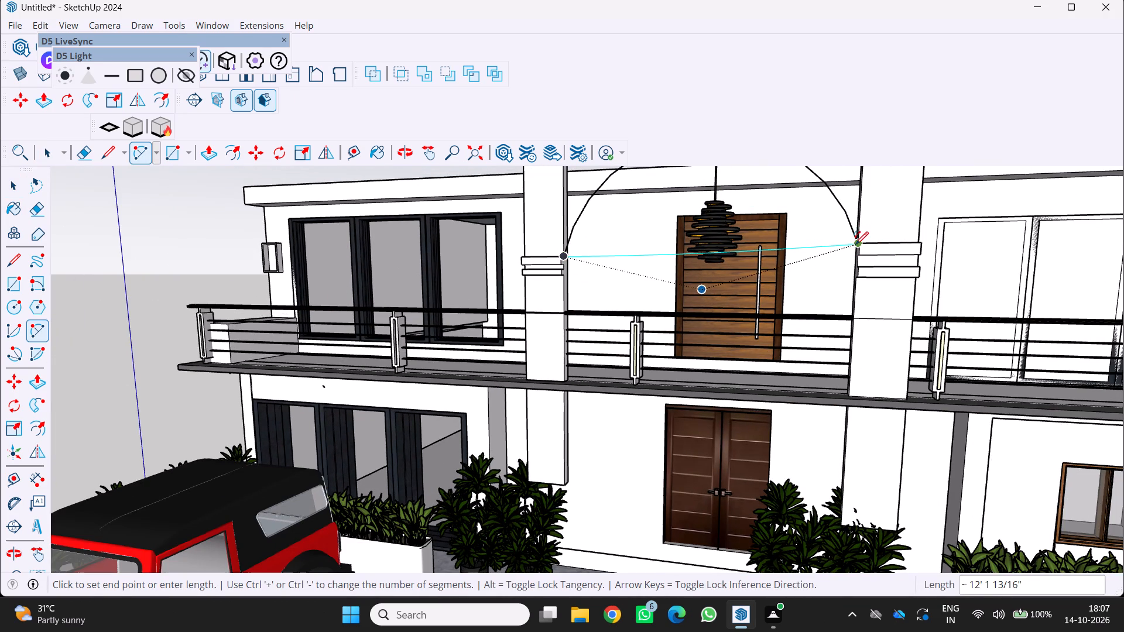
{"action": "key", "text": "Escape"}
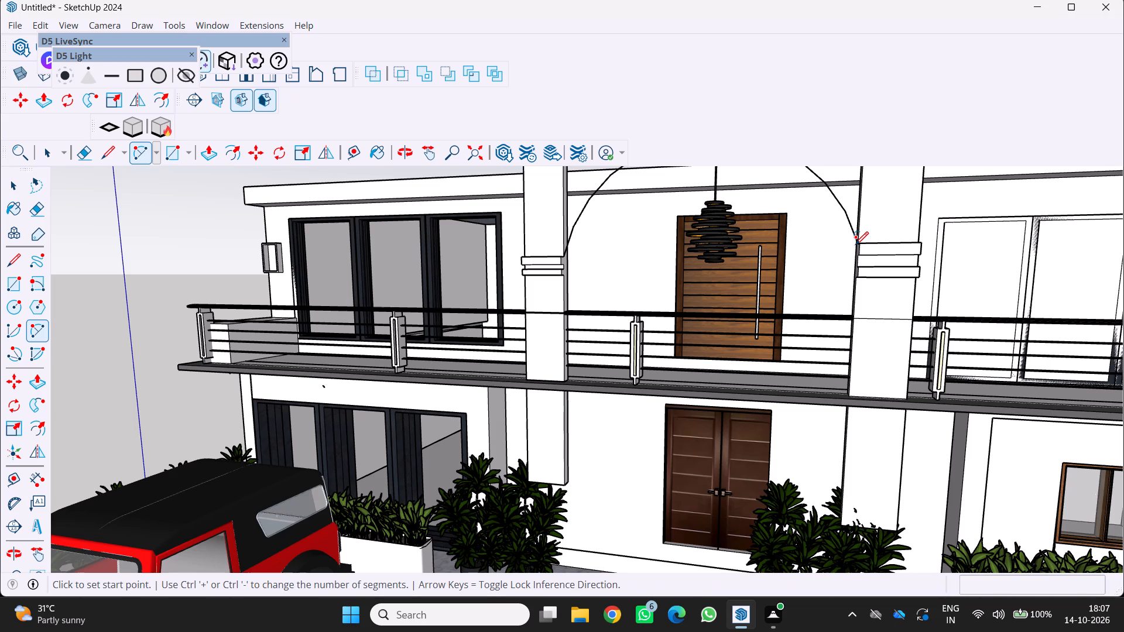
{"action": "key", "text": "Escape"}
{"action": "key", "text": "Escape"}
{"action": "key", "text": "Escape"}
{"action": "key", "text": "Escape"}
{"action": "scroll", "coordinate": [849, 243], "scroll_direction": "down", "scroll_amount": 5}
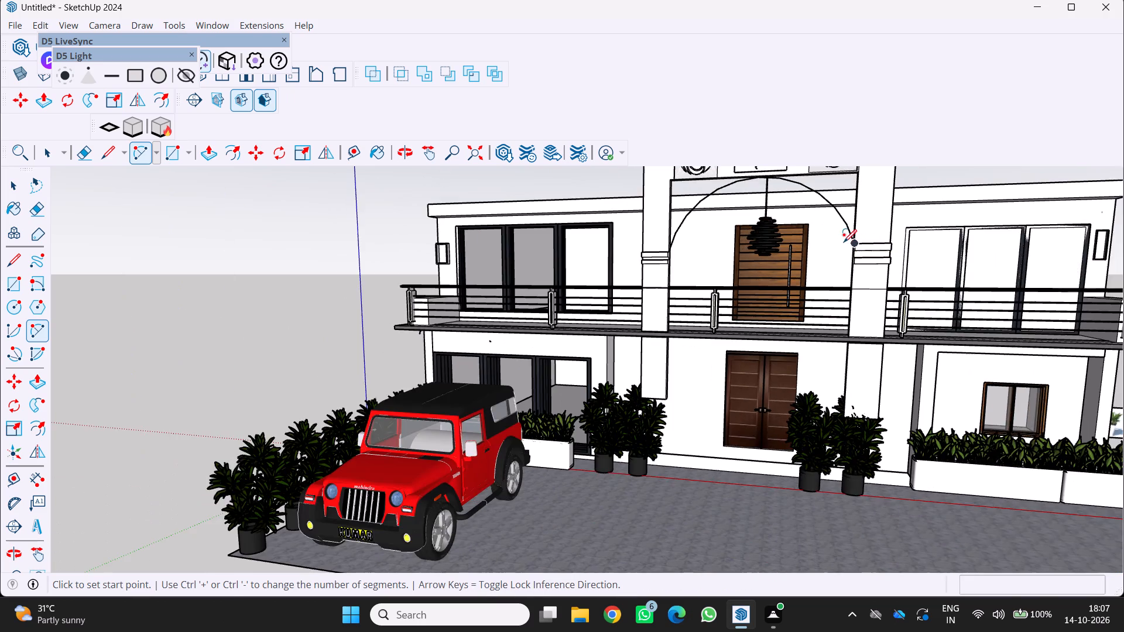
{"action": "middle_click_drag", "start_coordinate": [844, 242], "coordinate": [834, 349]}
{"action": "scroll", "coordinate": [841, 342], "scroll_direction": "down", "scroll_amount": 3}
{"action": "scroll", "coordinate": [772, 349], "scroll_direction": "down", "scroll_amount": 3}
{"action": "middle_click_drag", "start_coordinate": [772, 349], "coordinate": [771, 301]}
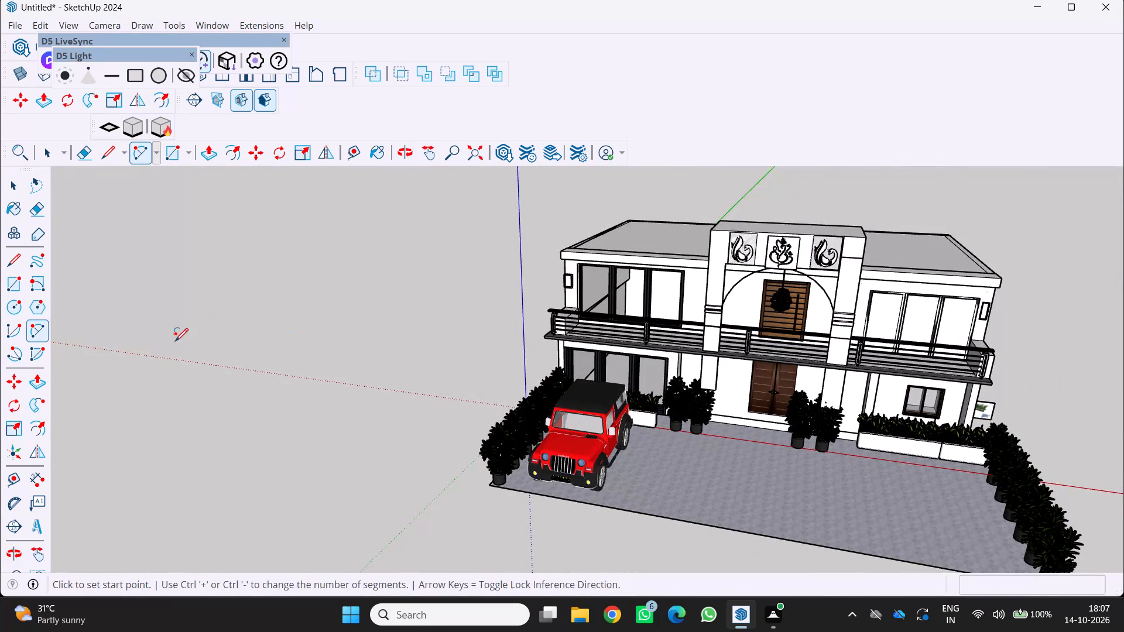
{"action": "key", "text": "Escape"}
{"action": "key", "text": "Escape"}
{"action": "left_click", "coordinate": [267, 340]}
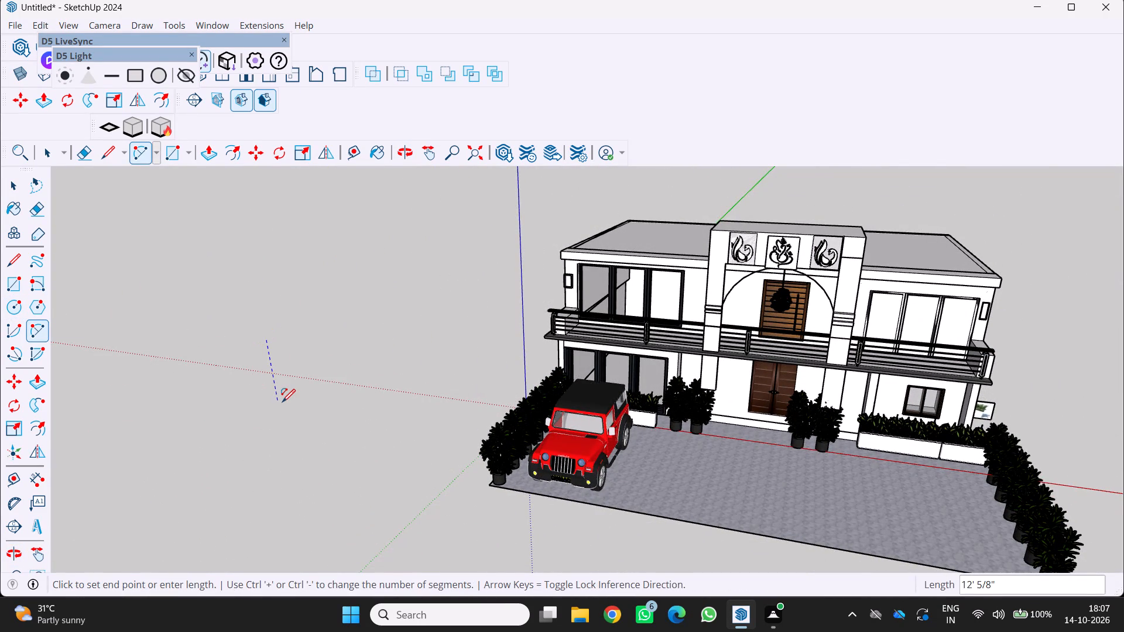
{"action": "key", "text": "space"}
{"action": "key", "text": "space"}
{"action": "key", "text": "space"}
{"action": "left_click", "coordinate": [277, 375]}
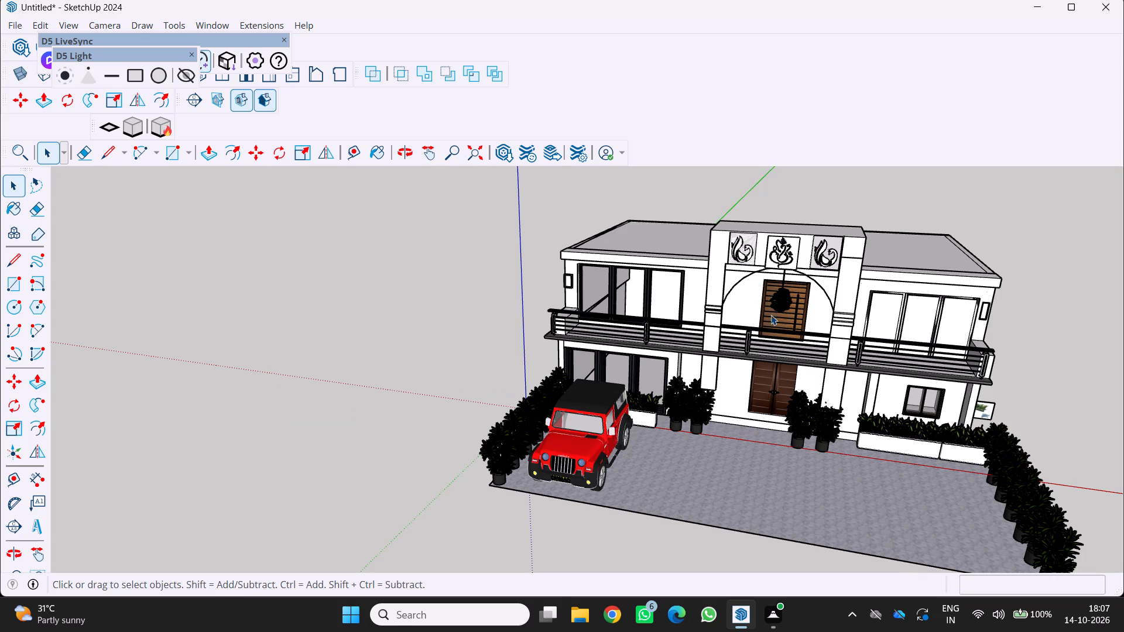
Review the front facade with its portal arch from eye level and from above.
{"action": "scroll", "coordinate": [796, 291], "scroll_direction": "down", "scroll_amount": 4}
{"action": "middle_click_drag", "start_coordinate": [796, 291], "coordinate": [817, 238]}
{"action": "scroll", "coordinate": [788, 282], "scroll_direction": "up", "scroll_amount": 3}
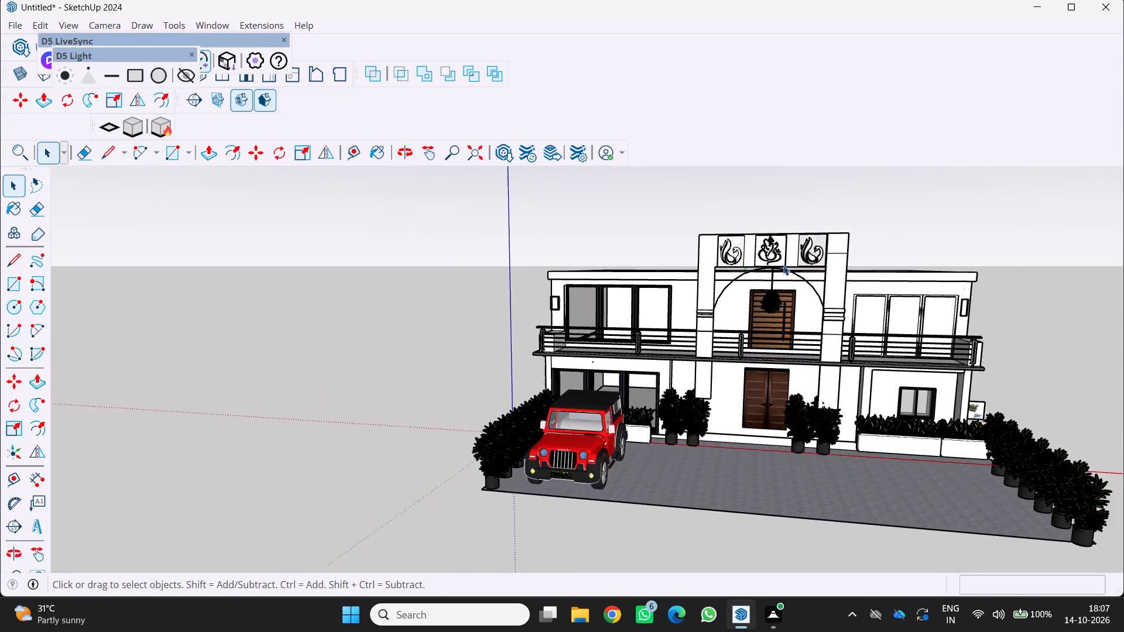
{"action": "scroll", "coordinate": [783, 265], "scroll_direction": "up", "scroll_amount": 3}
{"action": "scroll", "coordinate": [706, 242], "scroll_direction": "up", "scroll_amount": 1}
{"action": "scroll", "coordinate": [700, 246], "scroll_direction": "down", "scroll_amount": 5}
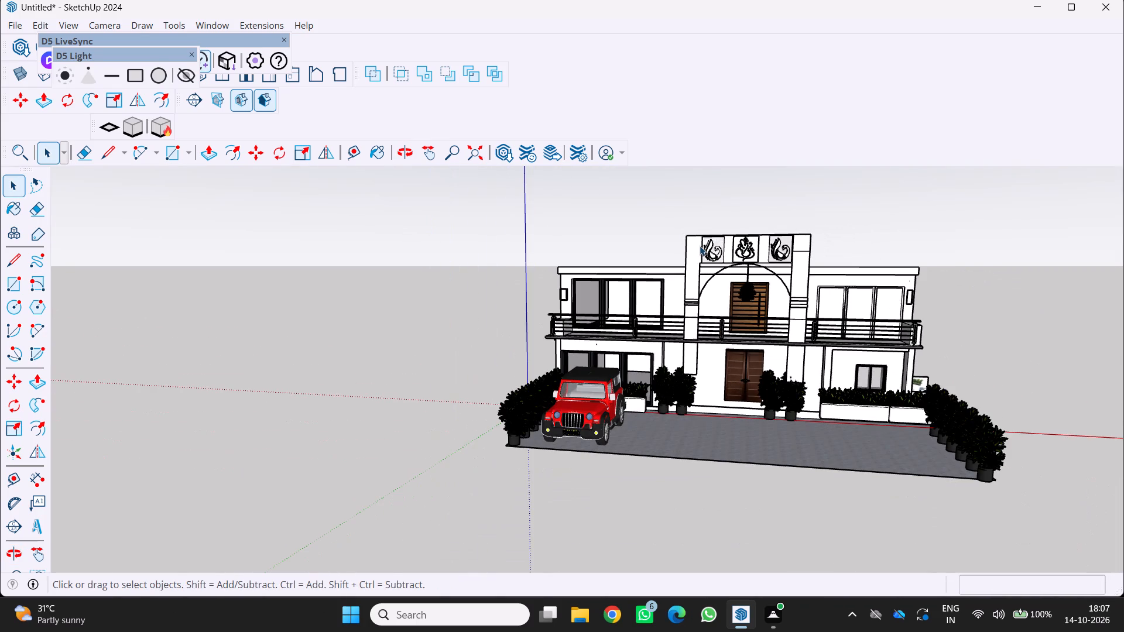
{"action": "scroll", "coordinate": [516, 238], "scroll_direction": "down", "scroll_amount": 4}
{"action": "middle_click_drag", "start_coordinate": [516, 238], "coordinate": [528, 339]}
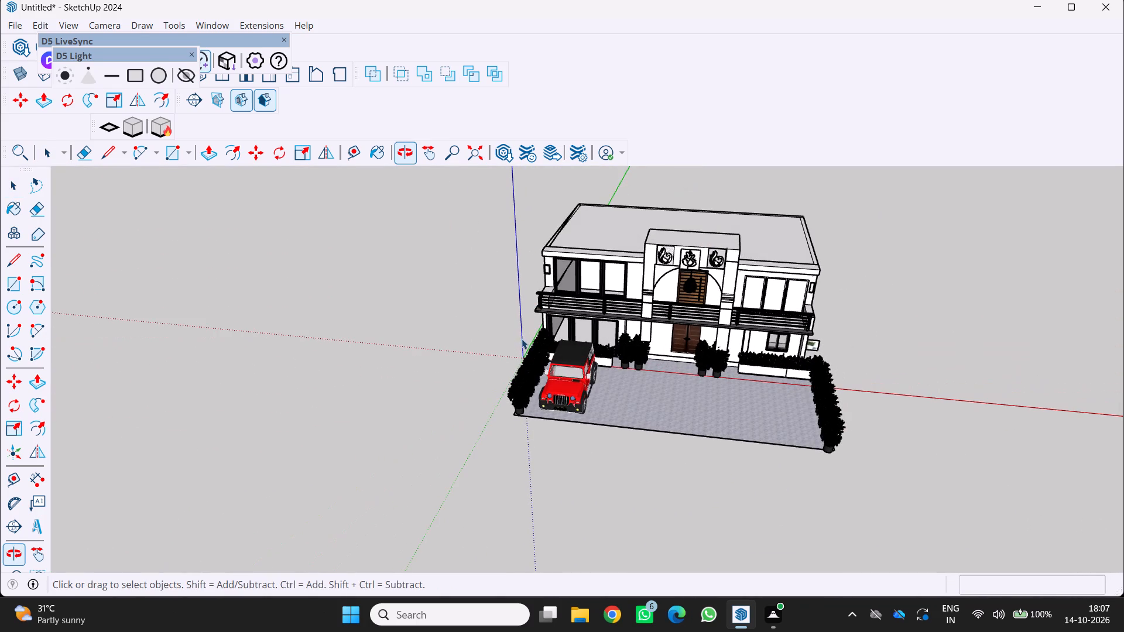
{"action": "scroll", "coordinate": [543, 264], "scroll_direction": "down", "scroll_amount": 1}
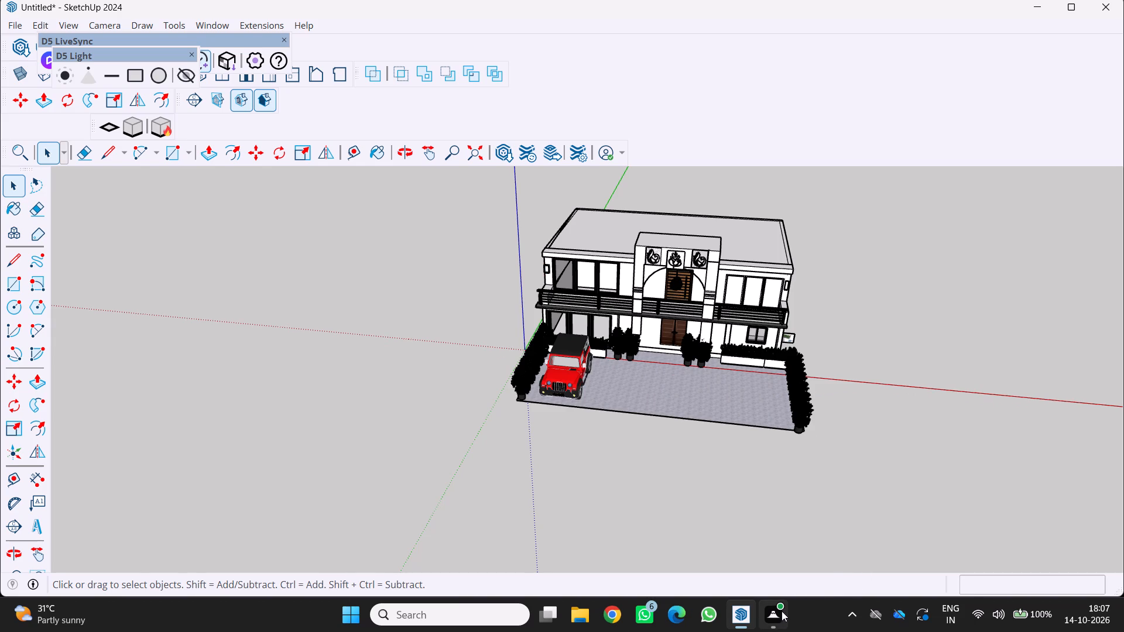
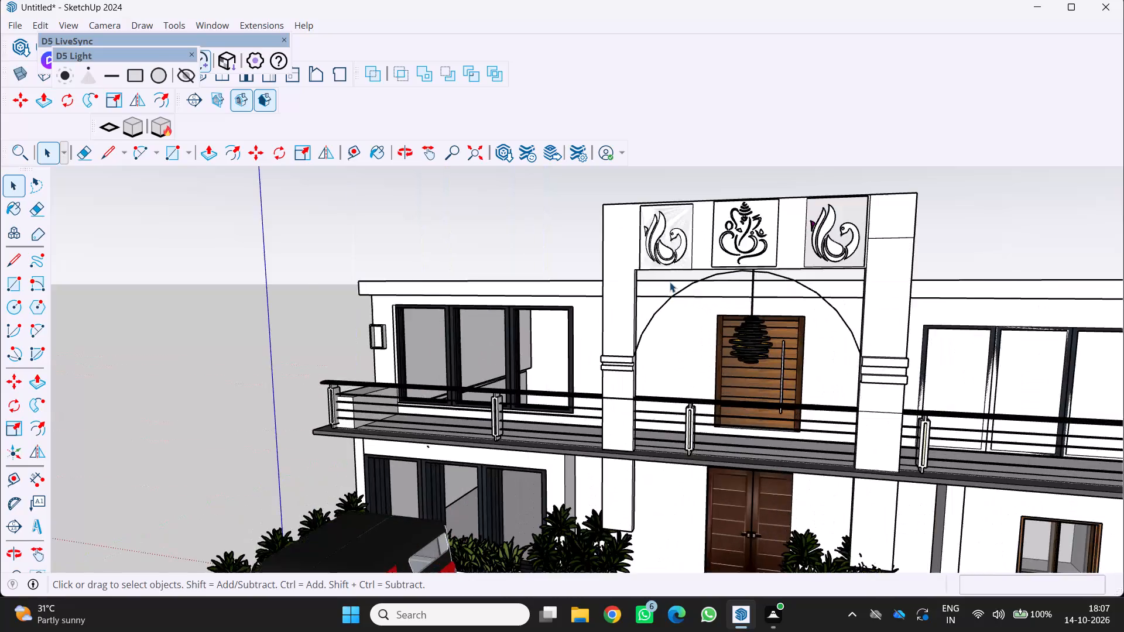
Examine the whole house, forecourt and portal arch from raised front views.
{"action": "scroll", "coordinate": [670, 282], "scroll_direction": "down", "scroll_amount": 3}
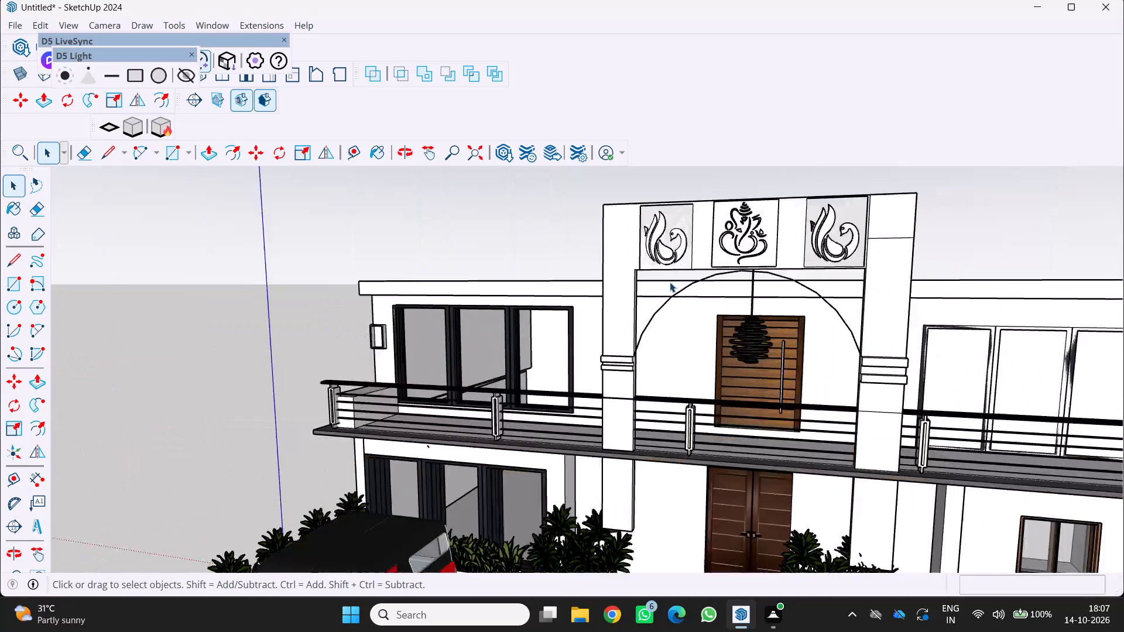
{"action": "scroll", "coordinate": [670, 282], "scroll_direction": "down", "scroll_amount": 10}
{"action": "middle_click_drag", "start_coordinate": [670, 282], "coordinate": [718, 336]}
{"action": "scroll", "coordinate": [715, 394], "scroll_direction": "up", "scroll_amount": 1}
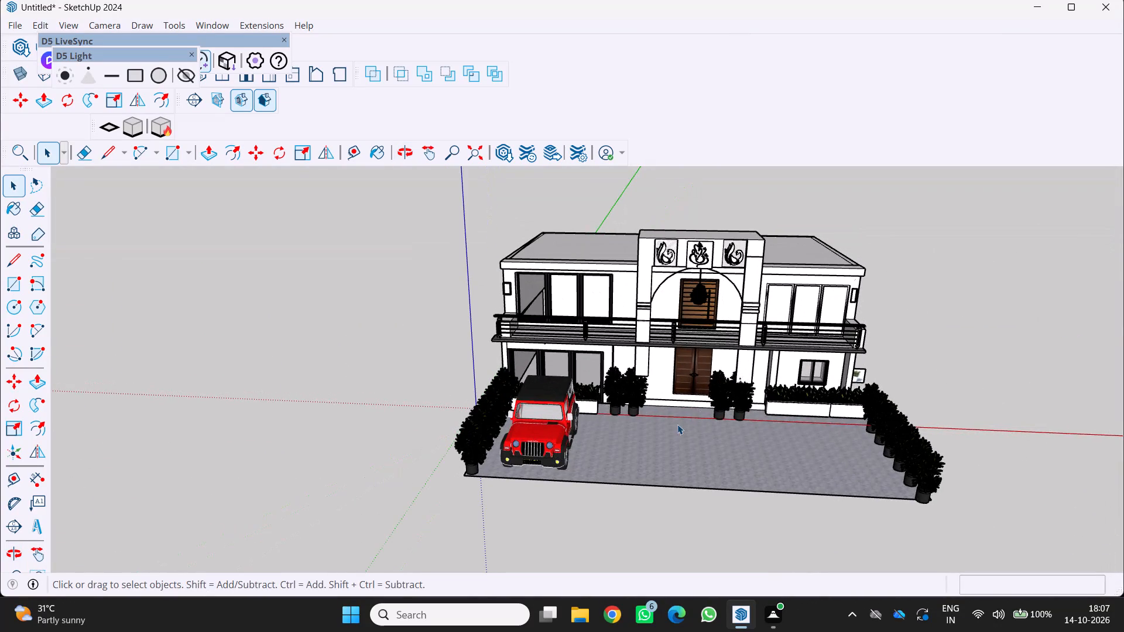
{"action": "scroll", "coordinate": [468, 375], "scroll_direction": "down", "scroll_amount": 3}
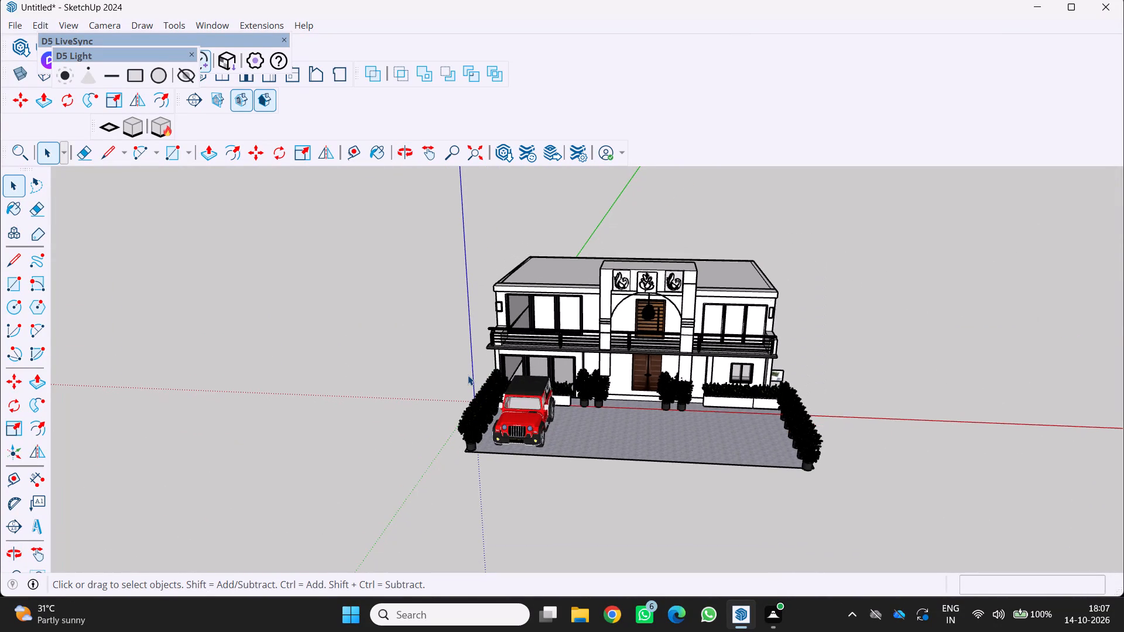
{"action": "middle_click_drag", "start_coordinate": [474, 371], "coordinate": [545, 332]}
{"action": "scroll", "coordinate": [546, 332], "scroll_direction": "down", "scroll_amount": 2}
{"action": "middle_click_drag", "start_coordinate": [546, 332], "coordinate": [468, 353]}
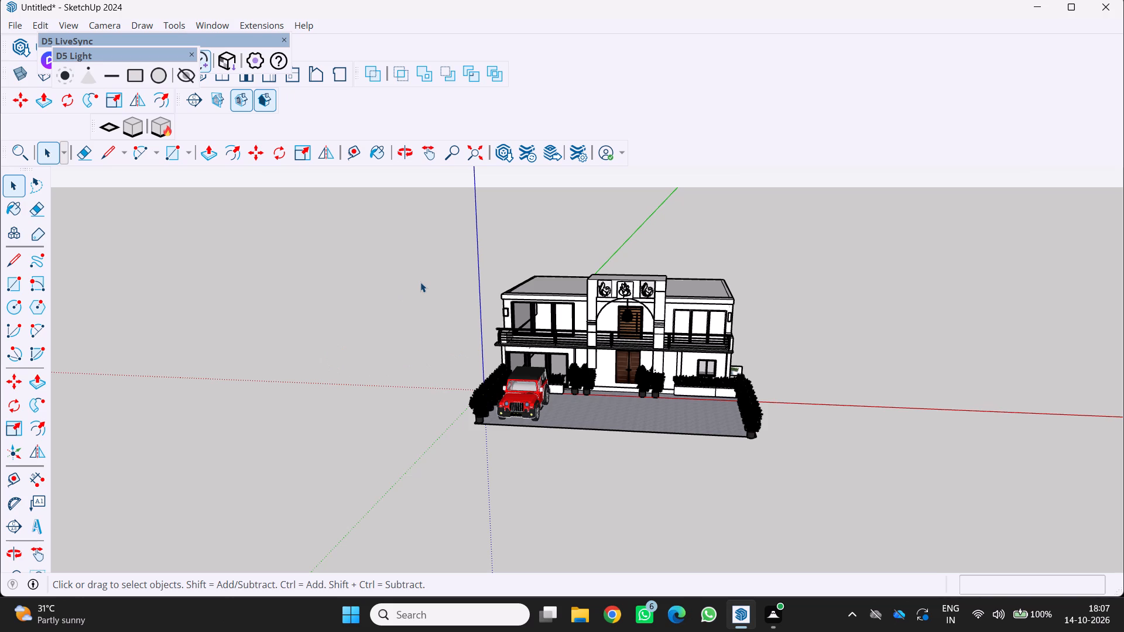
Save the model in the Documents folder as a SketchUp model named BULIDING OCT 14.
{"action": "key", "text": "ctrl+s"}
{"action": "left_click", "coordinate": [243, 262]}
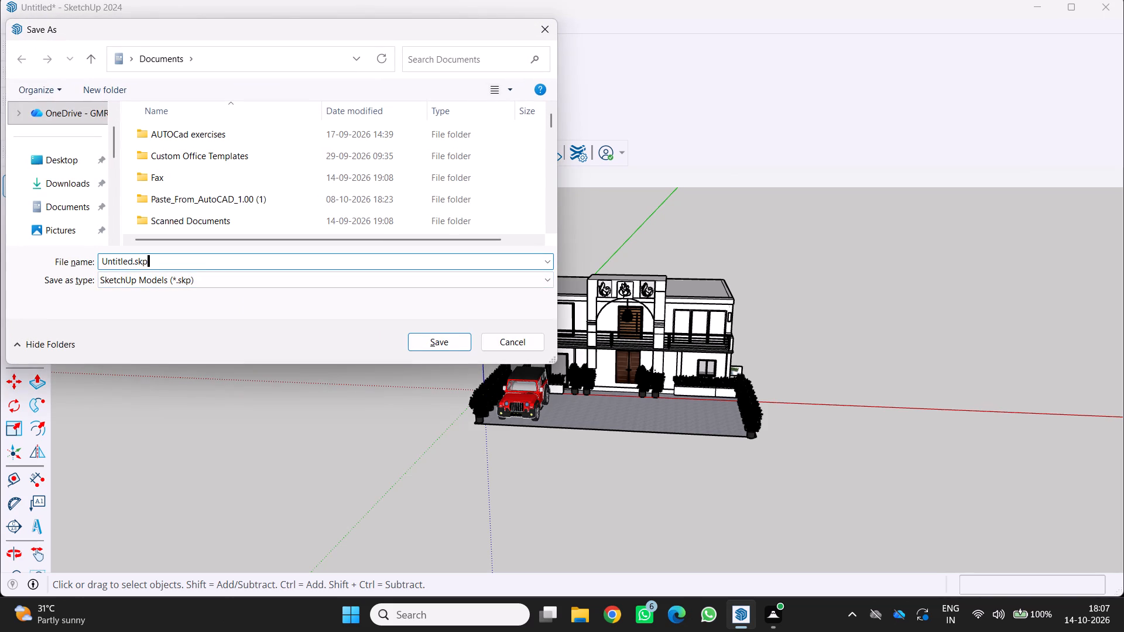
{"action": "key", "text": "BackSpace"}
{"action": "key", "text": "BackSpace"}
{"action": "key", "text": "BackSpace"}
{"action": "key", "text": "BackSpace"}
{"action": "key", "text": "BackSpace"}
{"action": "key", "text": "BackSpace"}
{"action": "key", "text": "BackSpace"}
{"action": "key", "text": "BackSpace"}
{"action": "key", "text": "BackSpace"}
{"action": "key", "text": "BackSpace"}
{"action": "key", "text": "BackSpace"}
{"action": "key", "text": "BackSpace"}
{"action": "key", "text": "BackSpace"}
{"action": "key", "text": "BackSpace"}
{"action": "key", "text": "BackSpace"}
{"action": "key", "text": "BackSpace"}
{"action": "key", "text": "BackSpace"}
{"action": "key", "text": "BackSpace"}
{"action": "key", "text": "BackSpace"}
{"action": "key", "text": "BackSpace"}
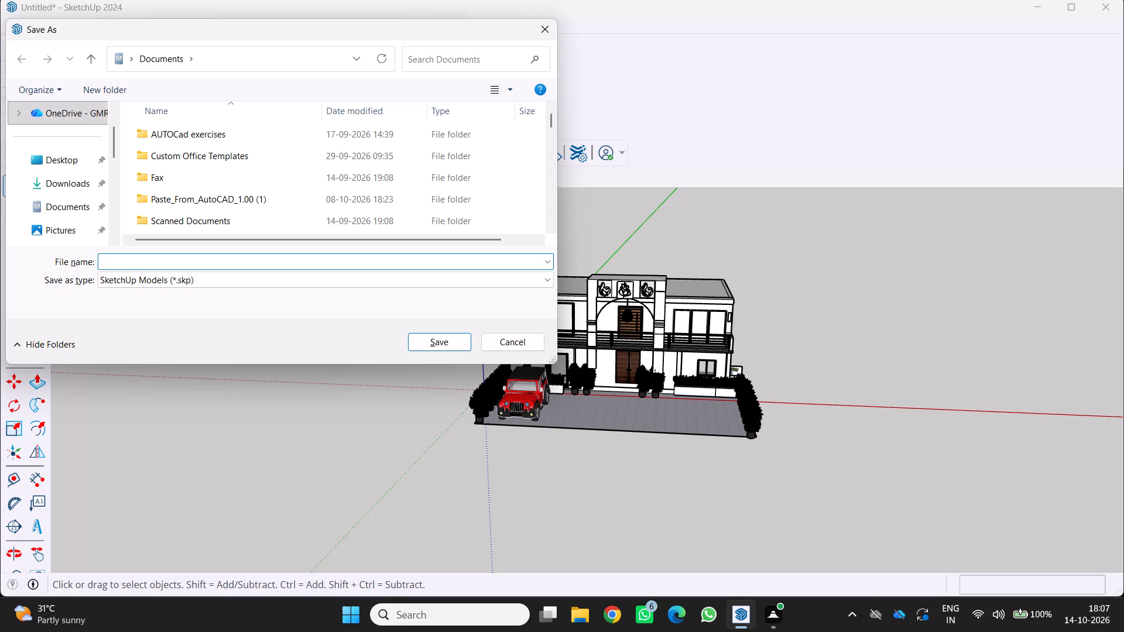
{"action": "key", "text": "h"}
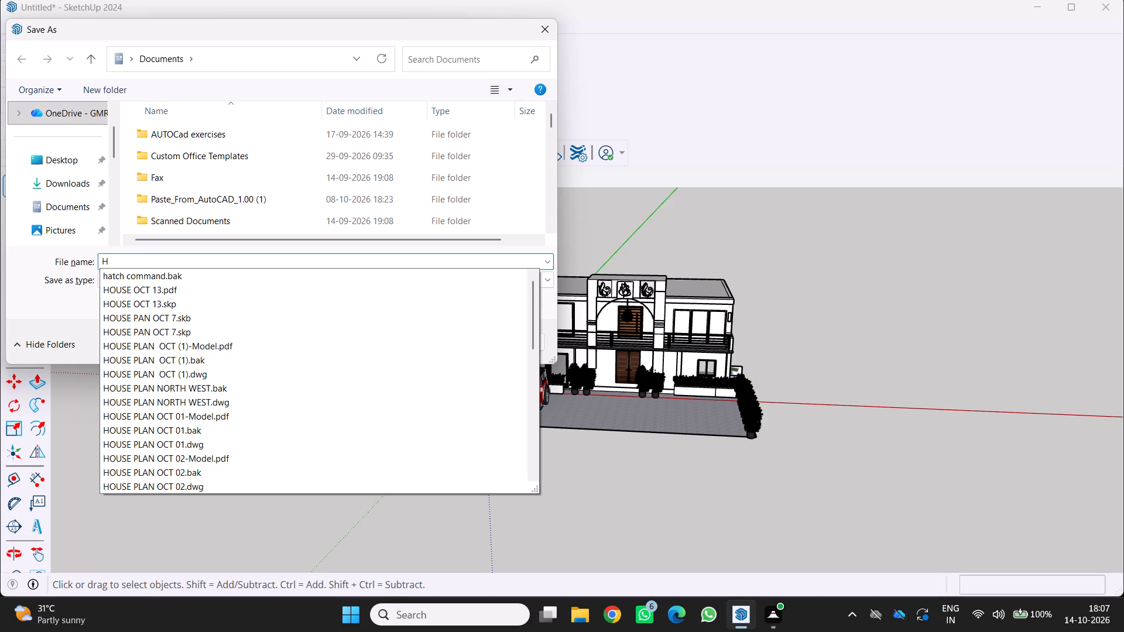
{"action": "key", "text": "BackSpace"}
{"action": "type", "text": "BULIDING"}
{"action": "key", "text": "space"}
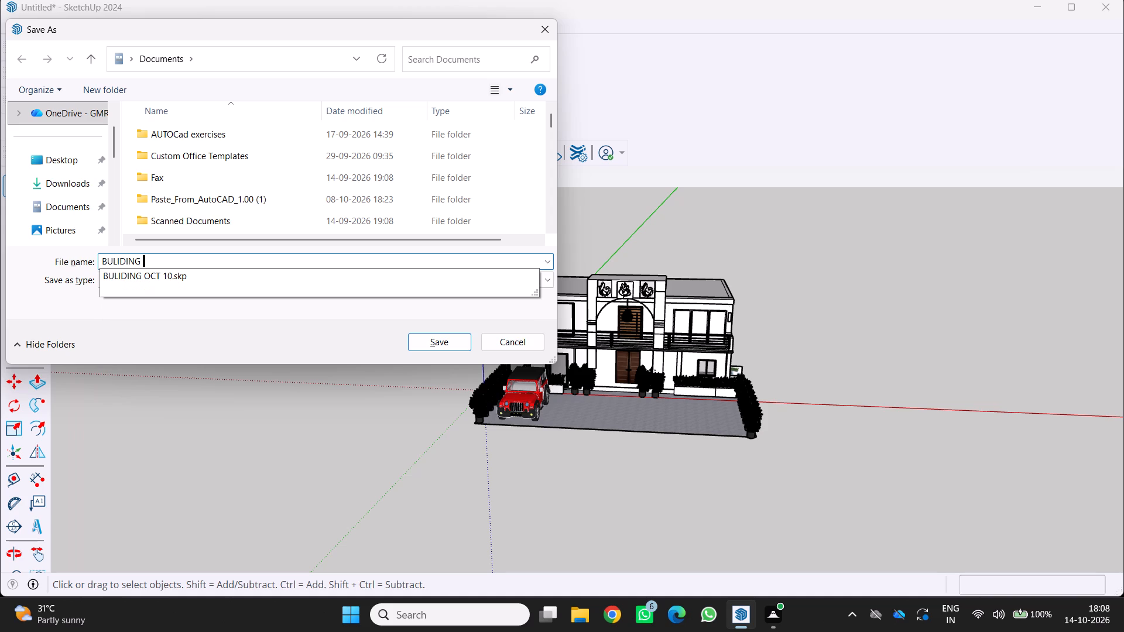
{"action": "type", "text": "OCT"}
{"action": "key", "text": "space"}
{"action": "type", "text": "14"}
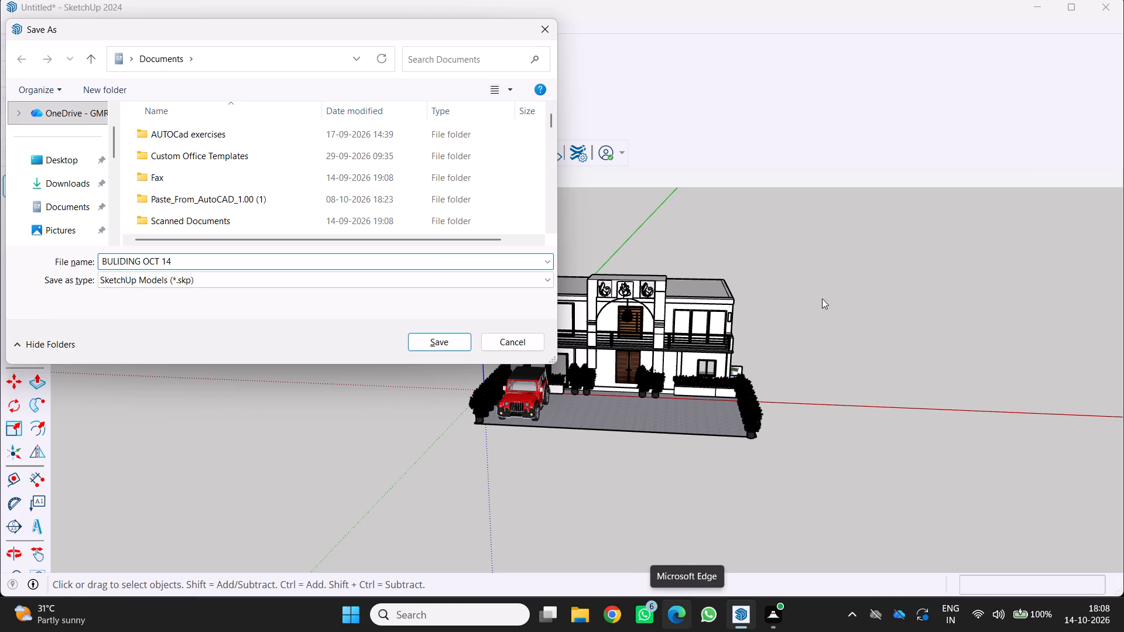
{"action": "left_click", "coordinate": [430, 340]}
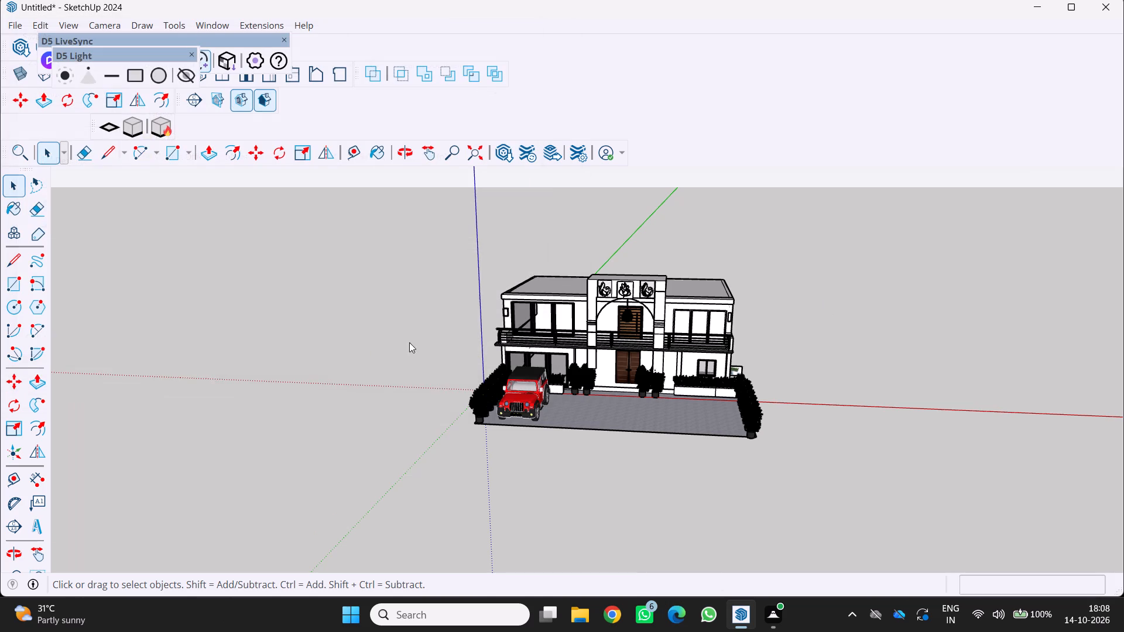
Review the house, roof and forecourt from angled and raised front views.
{"action": "scroll", "coordinate": [277, 276], "scroll_direction": "down", "scroll_amount": 3}
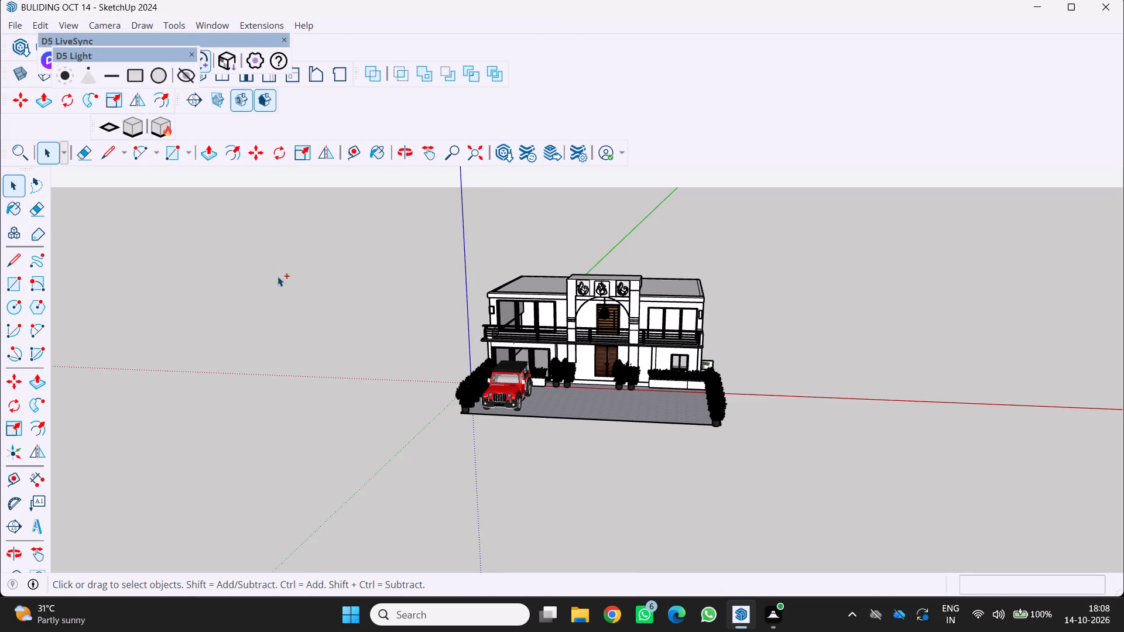
{"action": "scroll", "coordinate": [435, 328], "scroll_direction": "down", "scroll_amount": 2}
{"action": "middle_click_drag", "start_coordinate": [431, 328], "coordinate": [361, 322]}
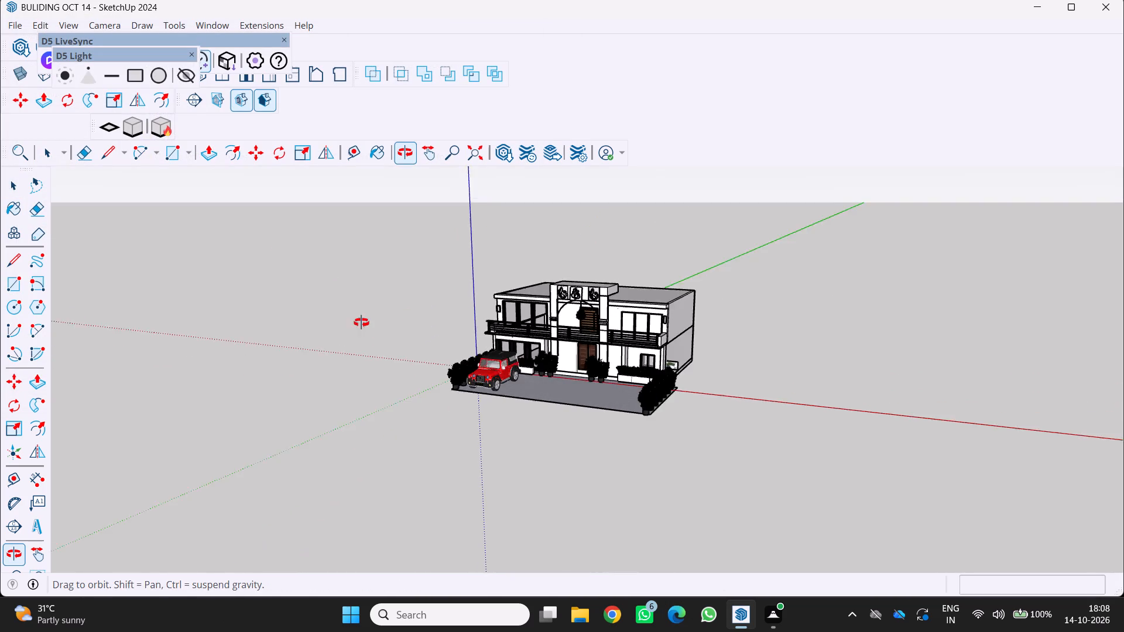
{"action": "middle_click_drag", "start_coordinate": [361, 322], "coordinate": [346, 318]}
{"action": "scroll", "coordinate": [397, 356], "scroll_direction": "up", "scroll_amount": 7}
{"action": "middle_click_drag", "start_coordinate": [486, 305], "coordinate": [557, 318]}
{"action": "scroll", "coordinate": [625, 282], "scroll_direction": "up", "scroll_amount": 5}
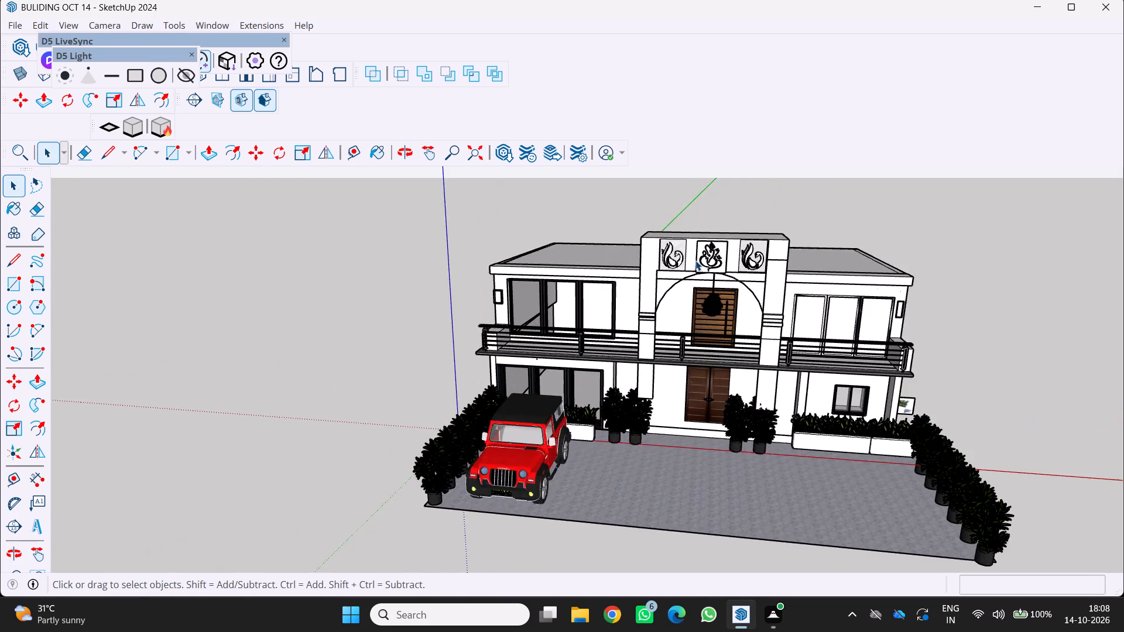
{"action": "scroll", "coordinate": [695, 260], "scroll_direction": "up", "scroll_amount": 2}
{"action": "scroll", "coordinate": [695, 260], "scroll_direction": "down", "scroll_amount": 5}
{"action": "middle_click_drag", "start_coordinate": [687, 261], "coordinate": [669, 228]}
{"action": "scroll", "coordinate": [662, 222], "scroll_direction": "down", "scroll_amount": 7}
{"action": "middle_click_drag", "start_coordinate": [662, 227], "coordinate": [656, 308]}
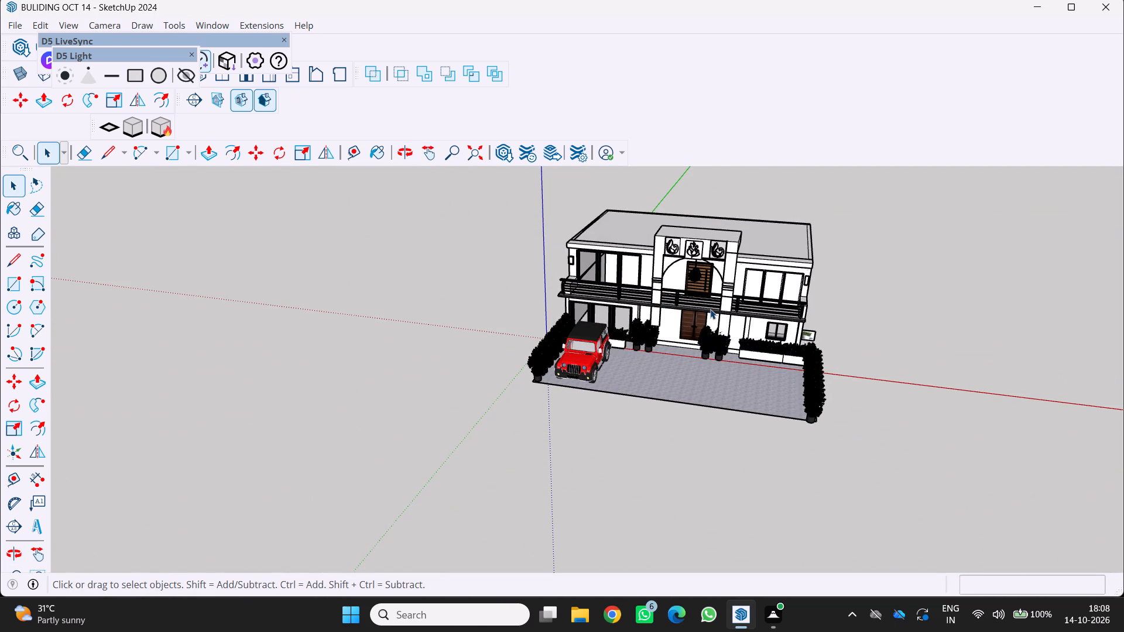
{"action": "scroll", "coordinate": [766, 472], "scroll_direction": "up", "scroll_amount": 4}
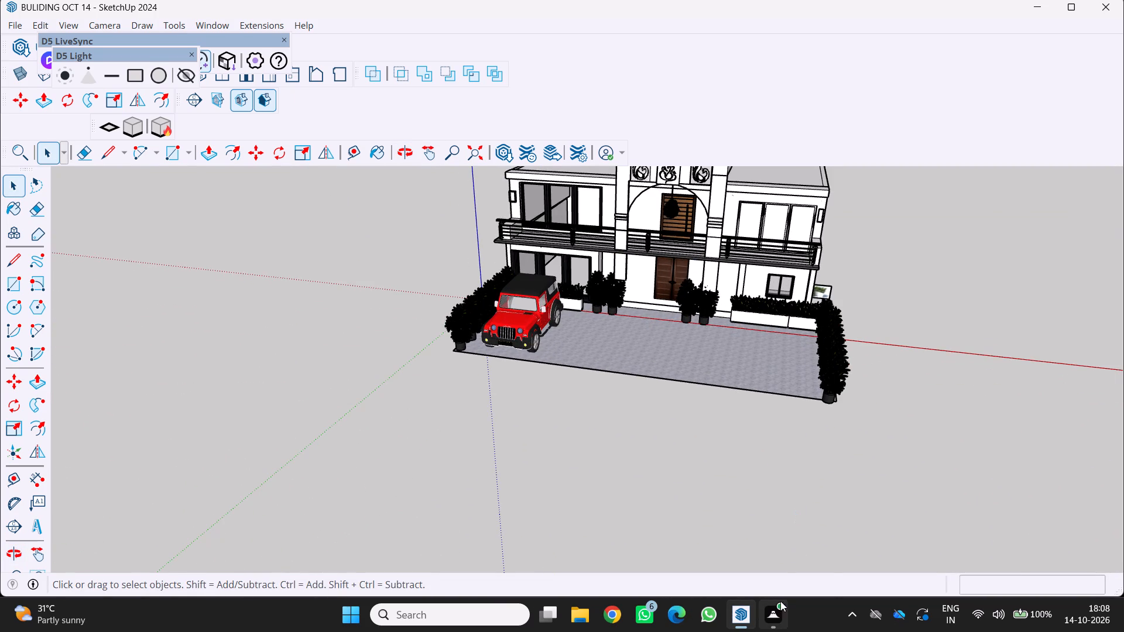